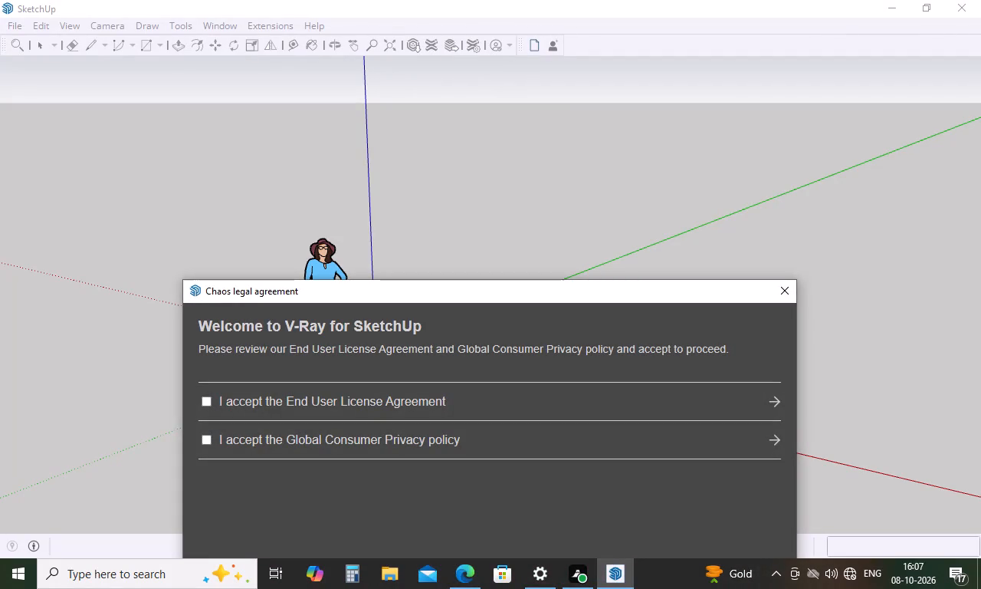
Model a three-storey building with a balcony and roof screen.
Accept the End User License Agreement and the Global Consumer Privacy policy for V-Ray for SketchUp.
click(203, 401)
click(202, 436)
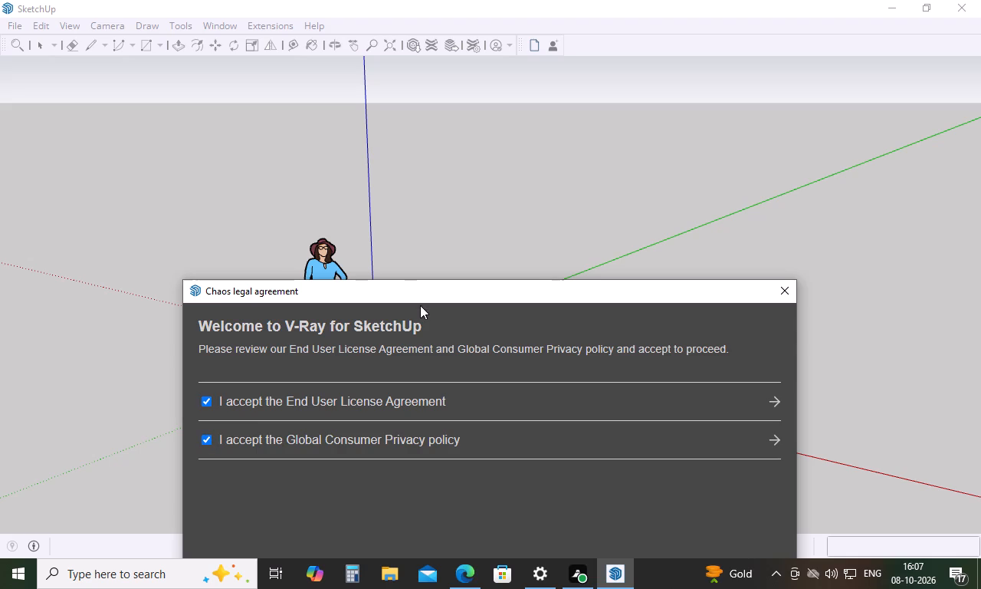
drag(426, 295, 492, 104)
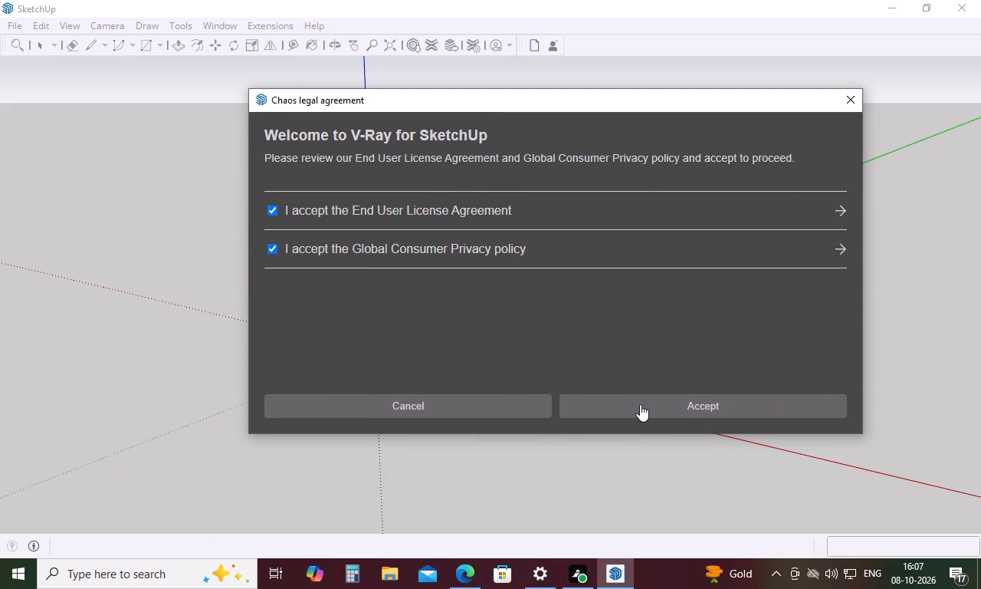
click(640, 404)
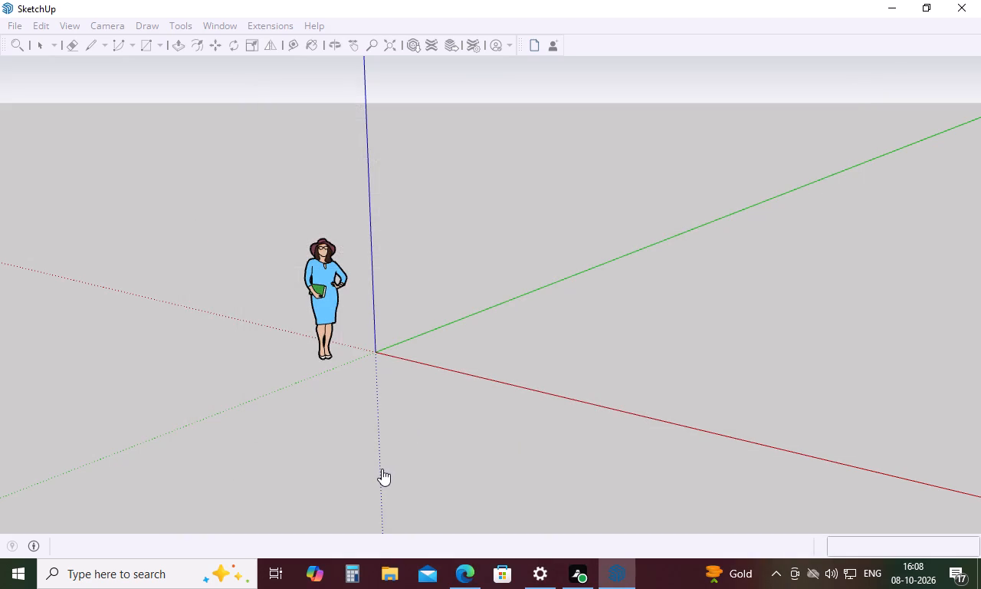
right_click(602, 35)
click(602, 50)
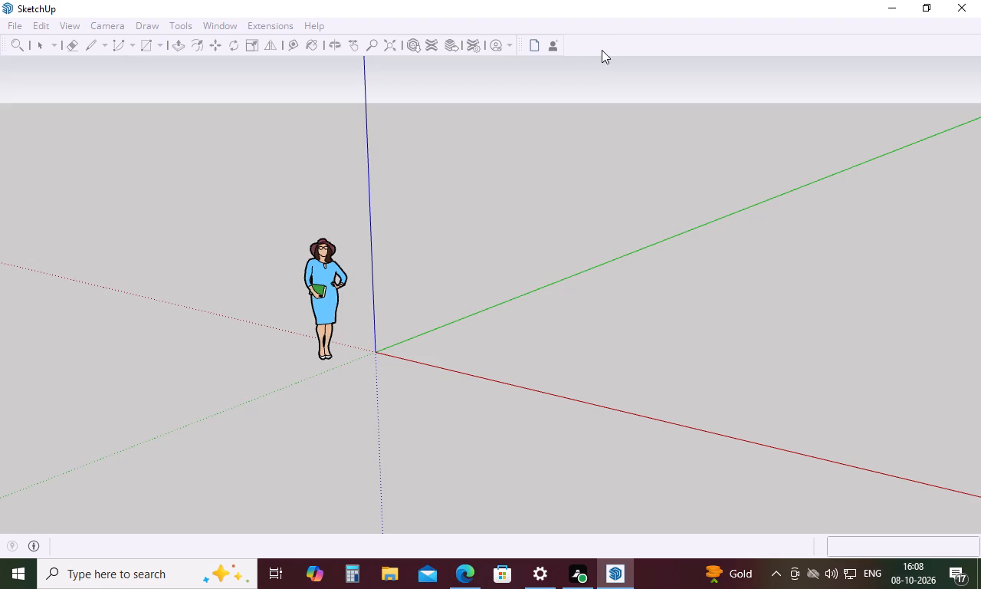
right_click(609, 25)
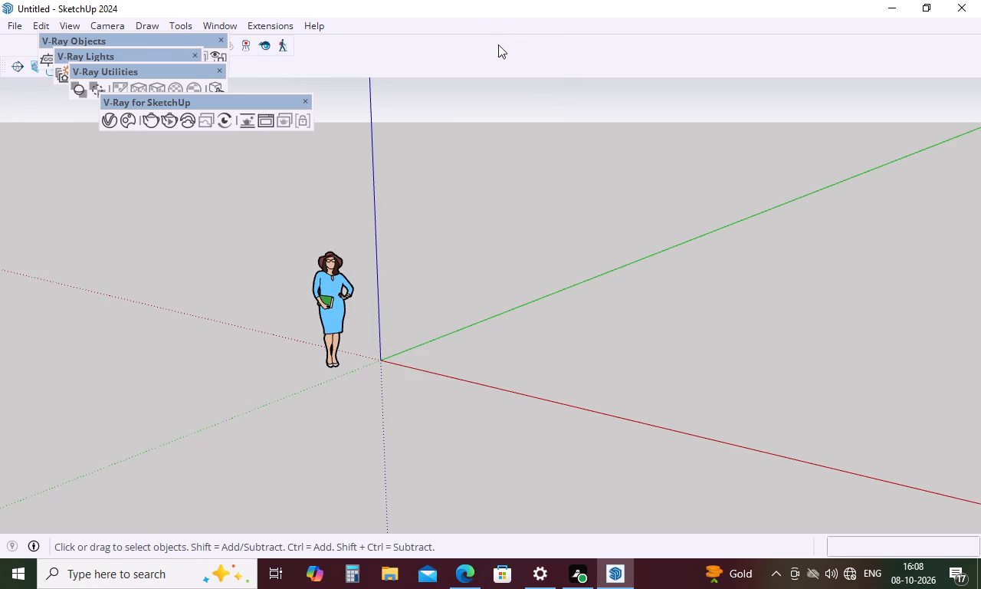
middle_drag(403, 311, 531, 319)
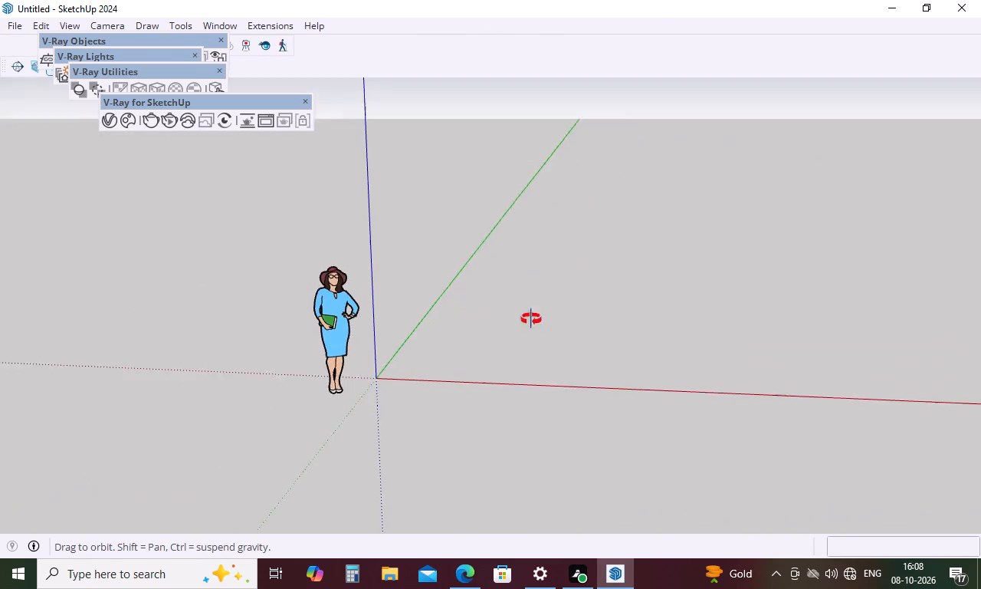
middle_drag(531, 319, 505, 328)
Dock the floating V-Ray for SketchUp, V-Ray Utilities, V-Ray Lights and V-Ray Objects toolbars above the drawing area.
drag(236, 104, 458, 51)
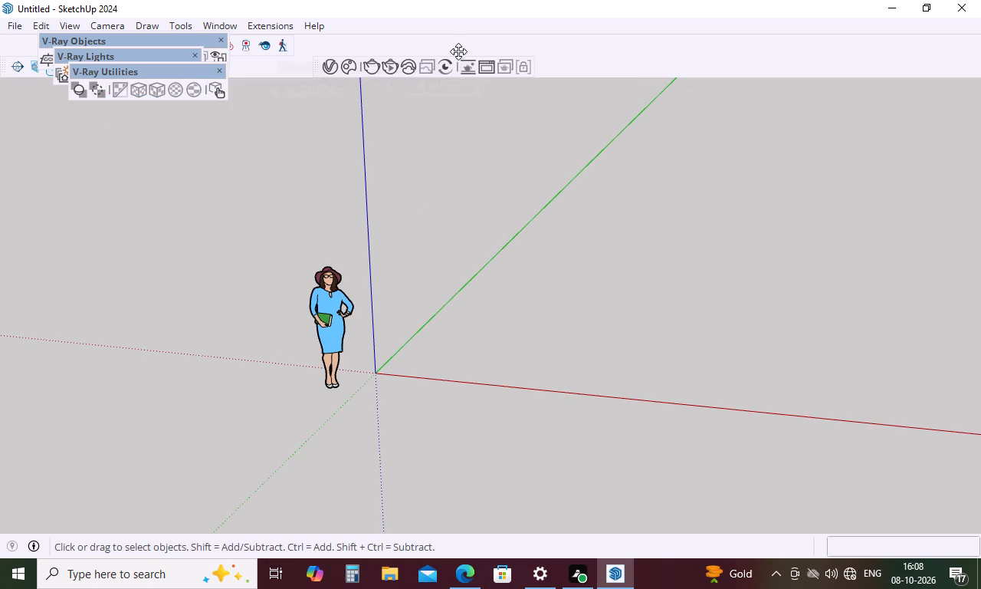
drag(458, 51, 807, 56)
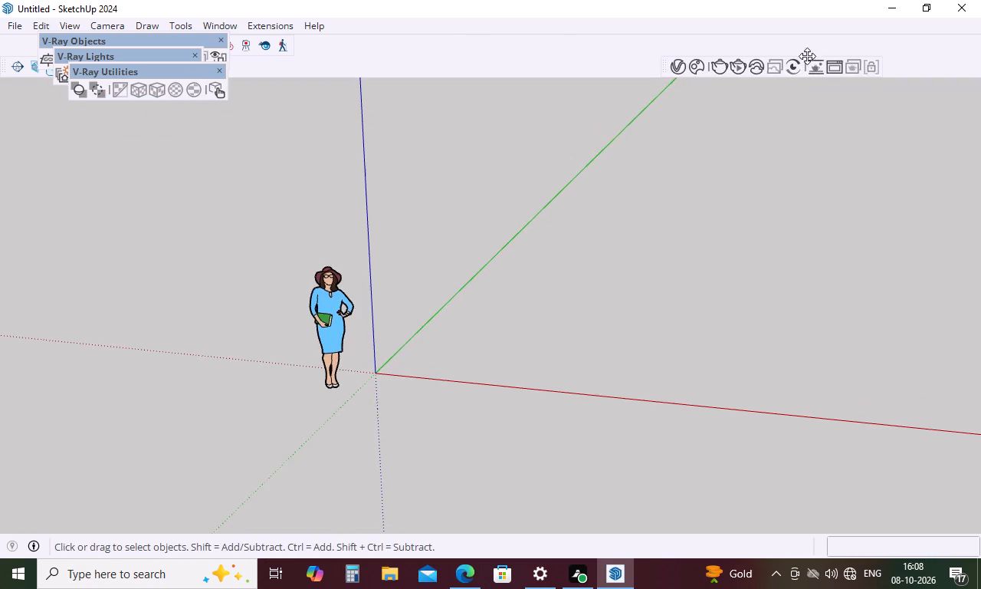
drag(807, 56, 622, 26)
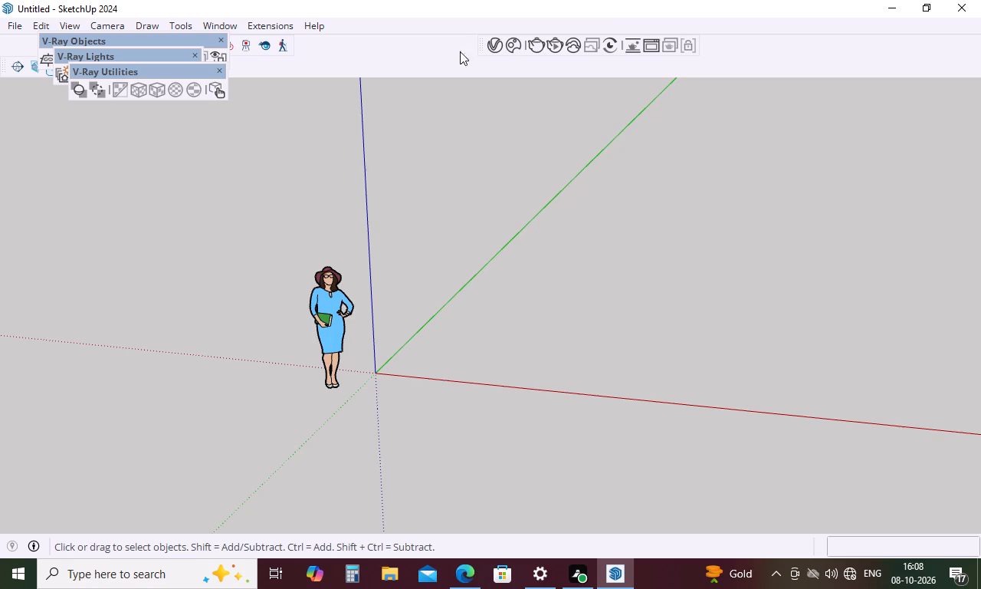
drag(168, 72, 427, 36)
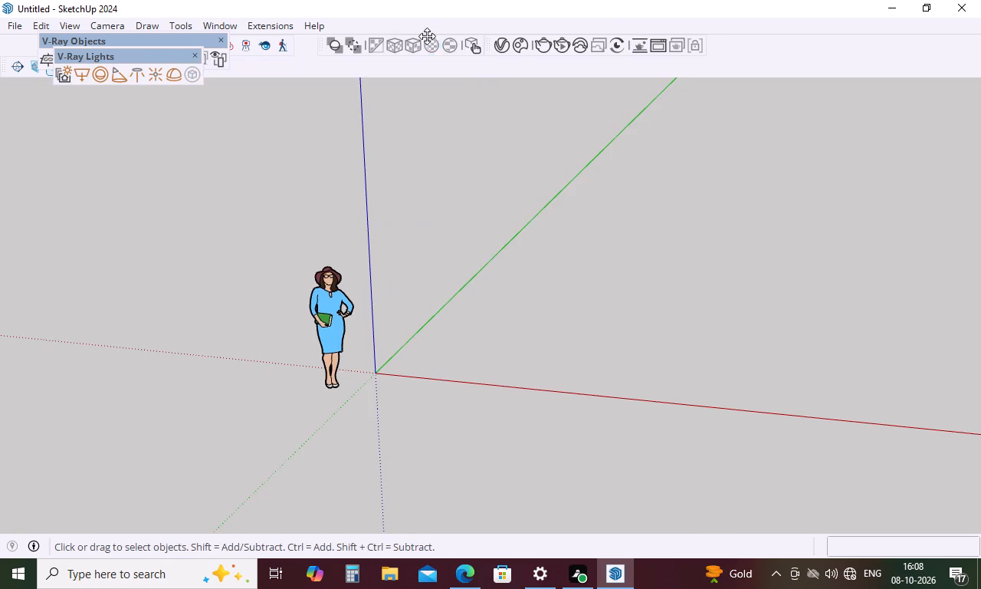
drag(427, 36, 431, 35)
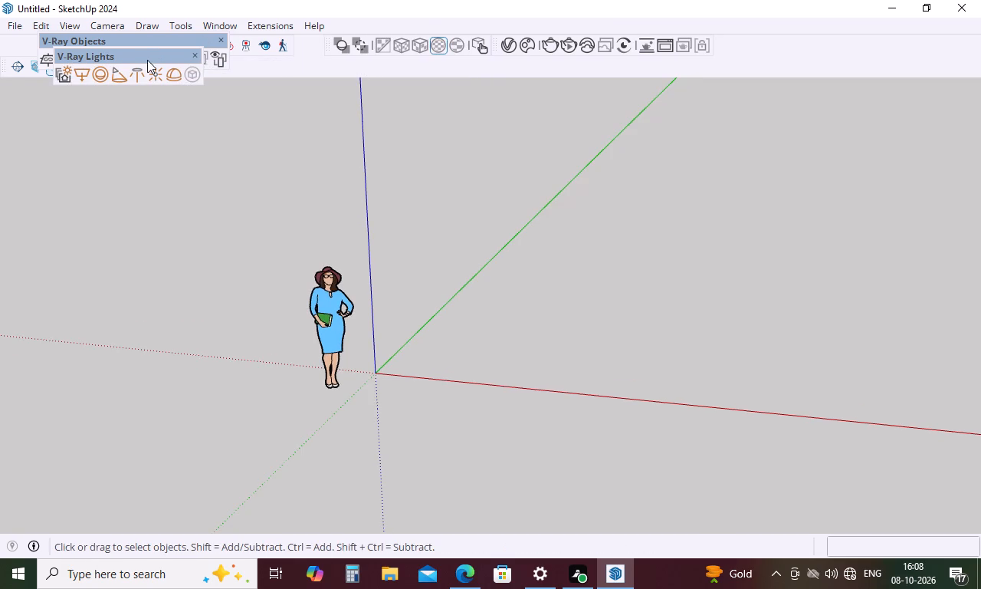
drag(147, 60, 362, 68)
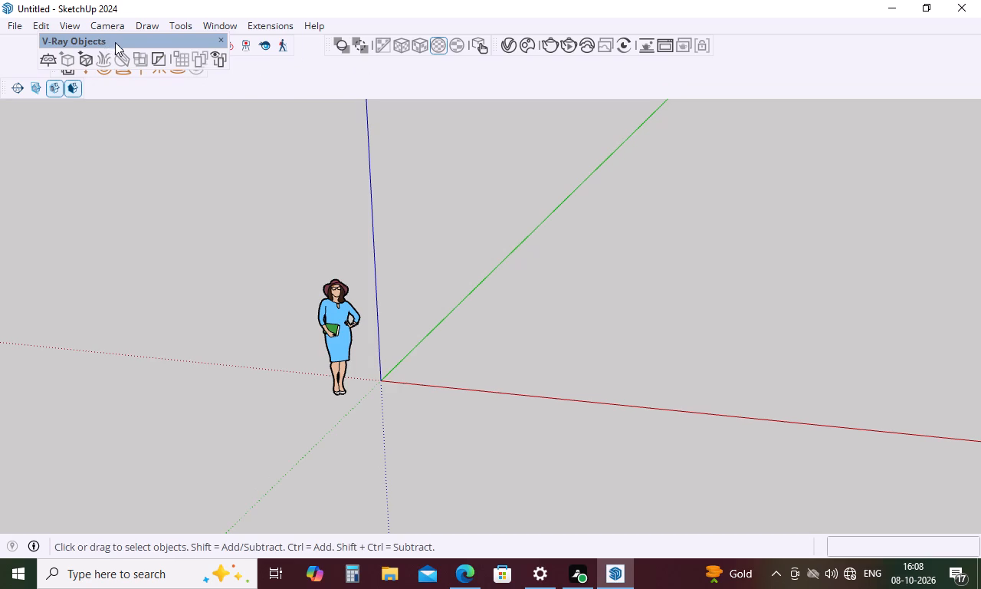
drag(118, 40, 254, 66)
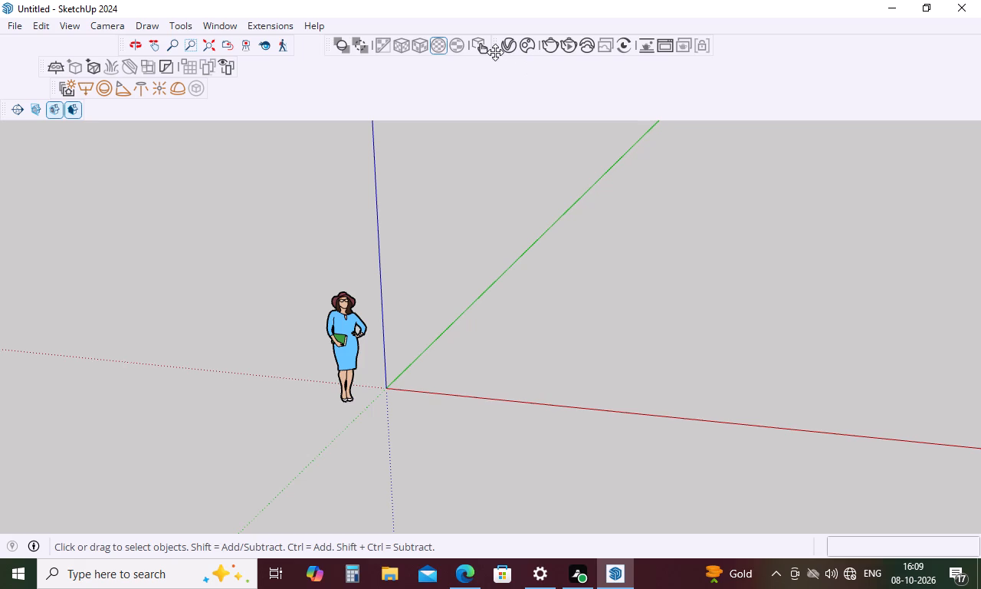
Move the docked V-Ray for SketchUp toolbar into the same row as the V-Ray Lights toolbar.
drag(497, 54, 470, 76)
drag(499, 51, 300, 89)
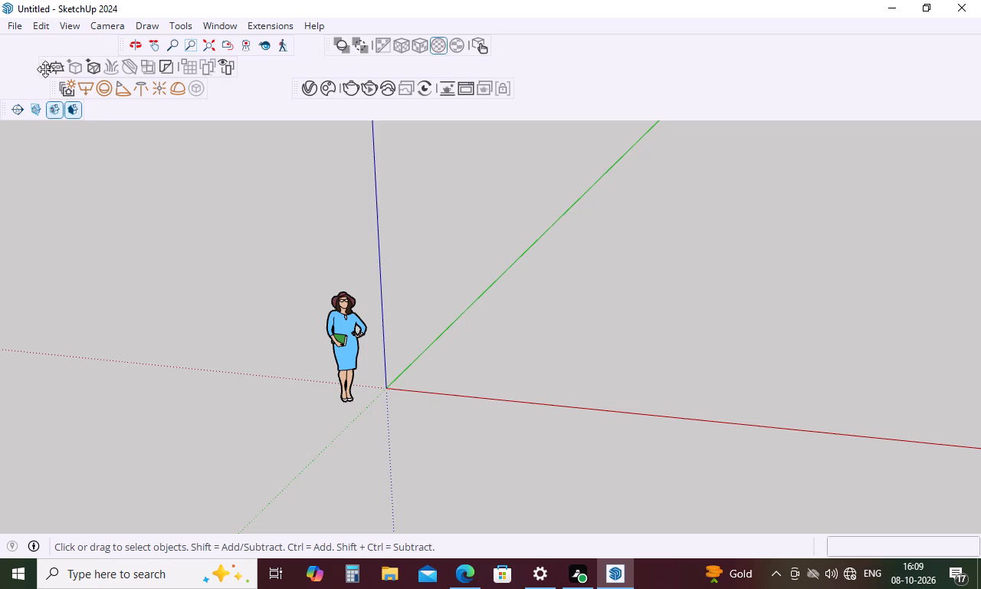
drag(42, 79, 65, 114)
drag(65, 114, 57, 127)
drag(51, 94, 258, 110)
Launch the V-Ray Asset Editor and start the Chaos license sign-in.
click(311, 94)
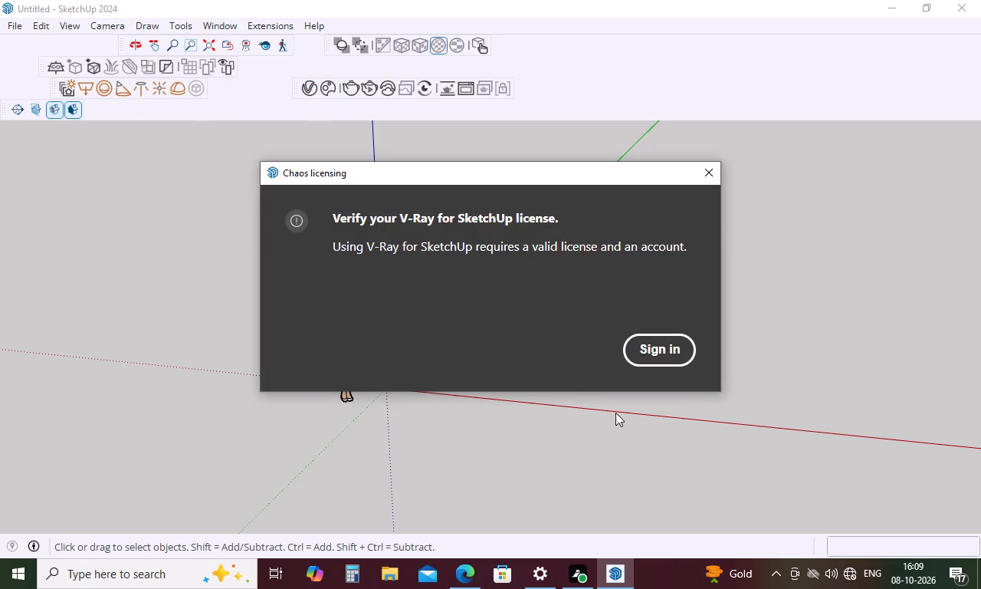
click(679, 355)
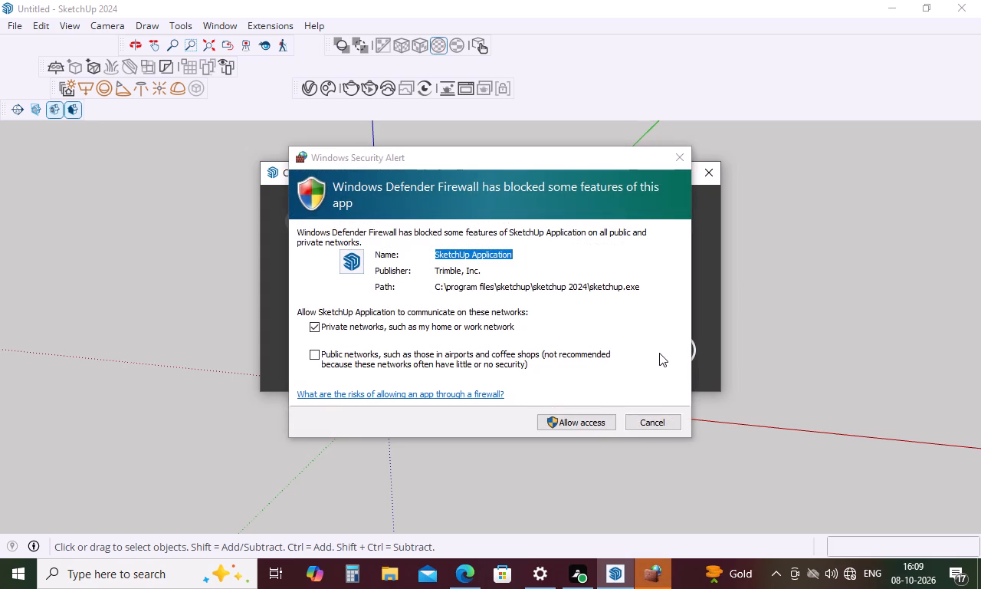
Allow SketchUp Application through Windows Defender Firewall on private networks.
click(595, 423)
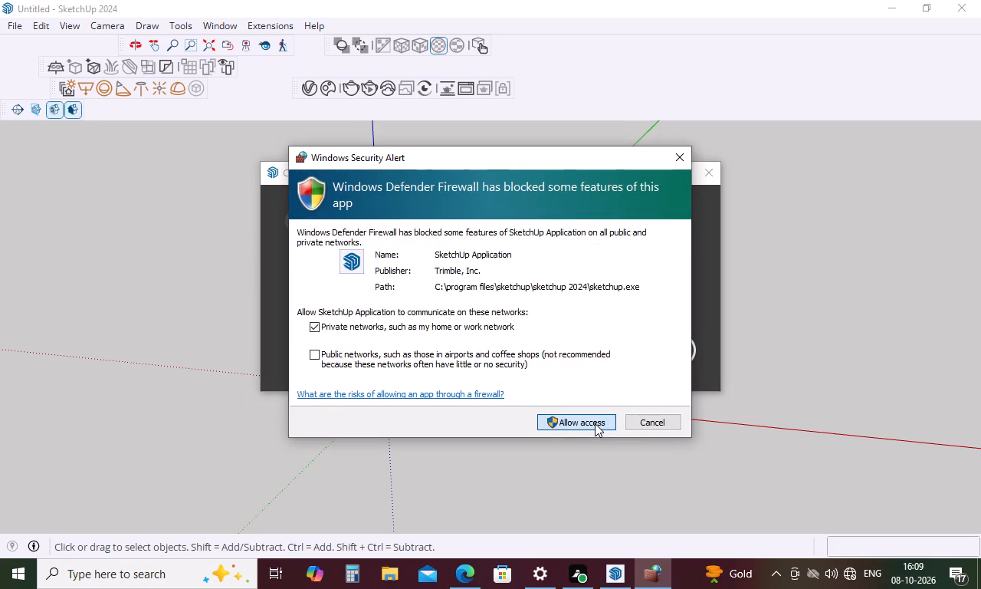
click(318, 352)
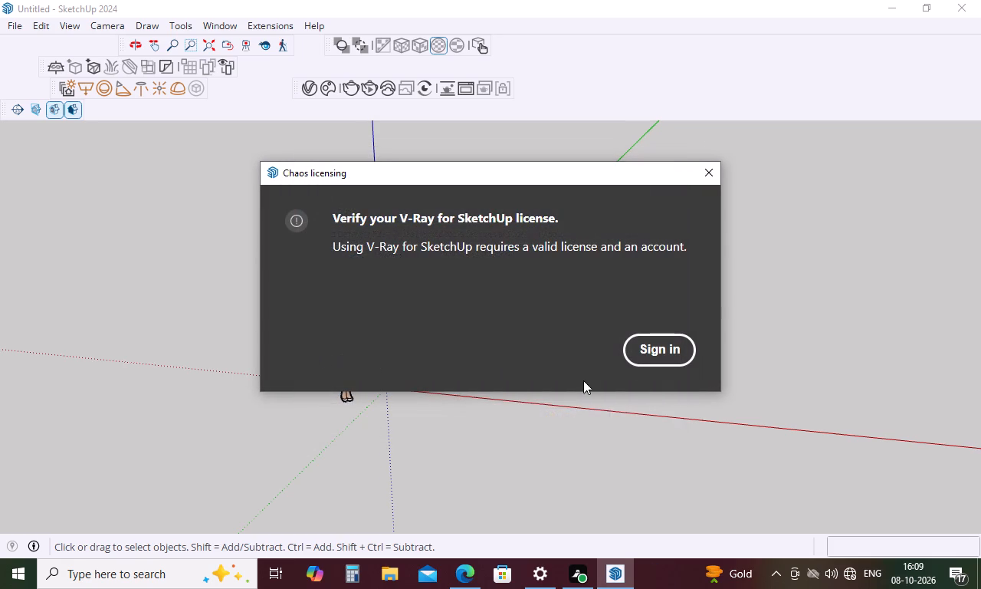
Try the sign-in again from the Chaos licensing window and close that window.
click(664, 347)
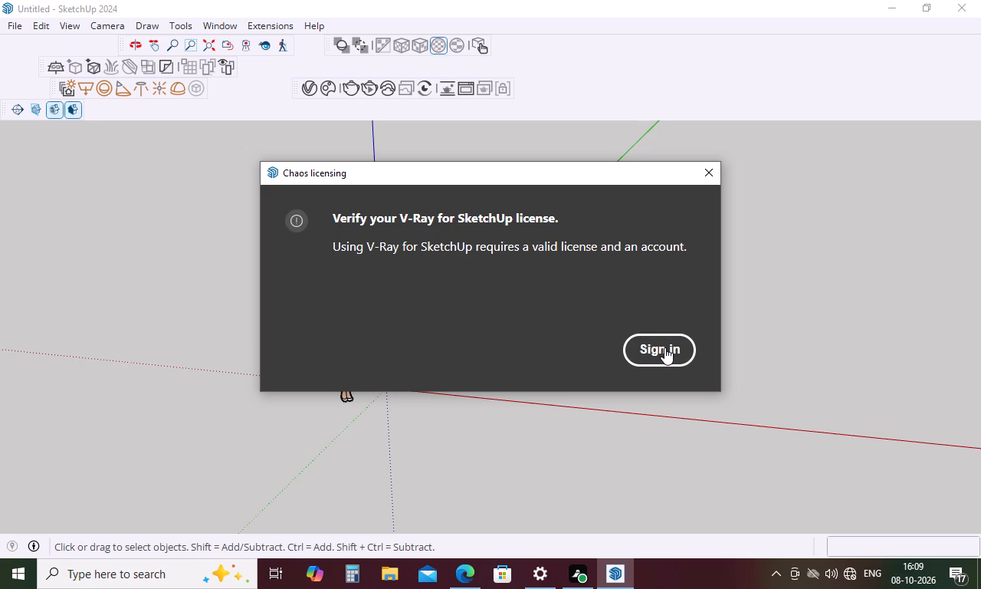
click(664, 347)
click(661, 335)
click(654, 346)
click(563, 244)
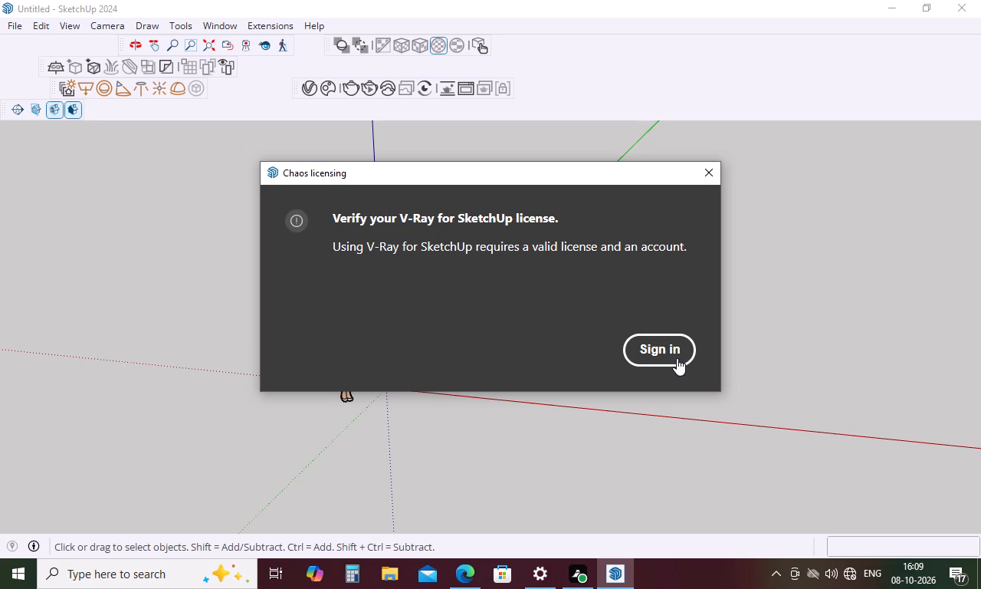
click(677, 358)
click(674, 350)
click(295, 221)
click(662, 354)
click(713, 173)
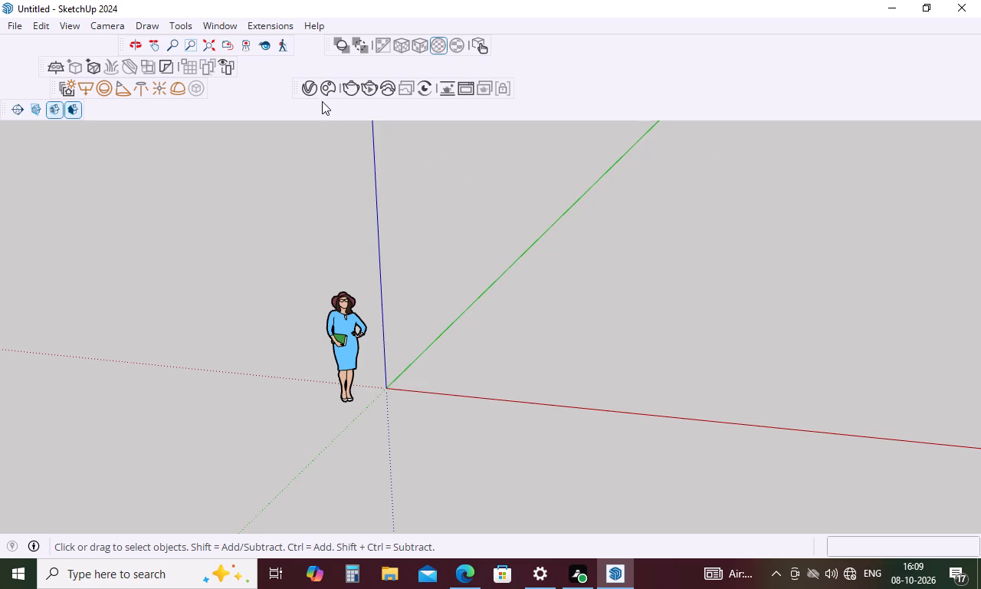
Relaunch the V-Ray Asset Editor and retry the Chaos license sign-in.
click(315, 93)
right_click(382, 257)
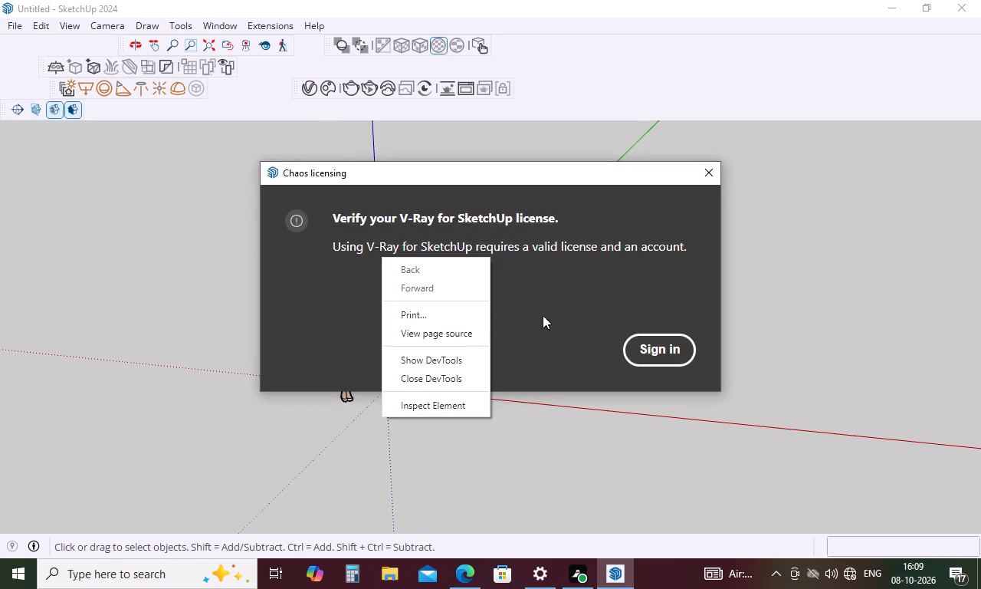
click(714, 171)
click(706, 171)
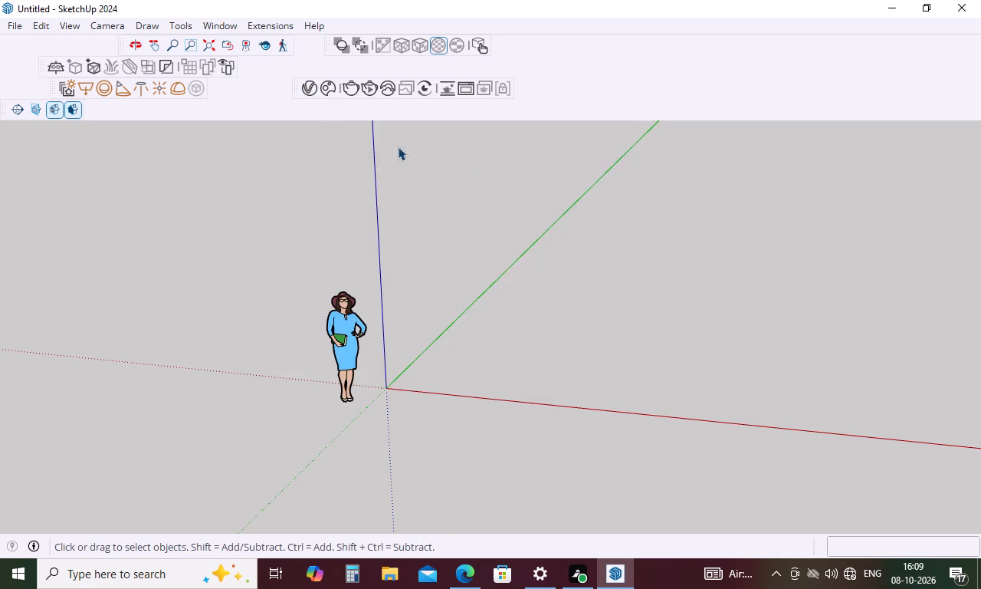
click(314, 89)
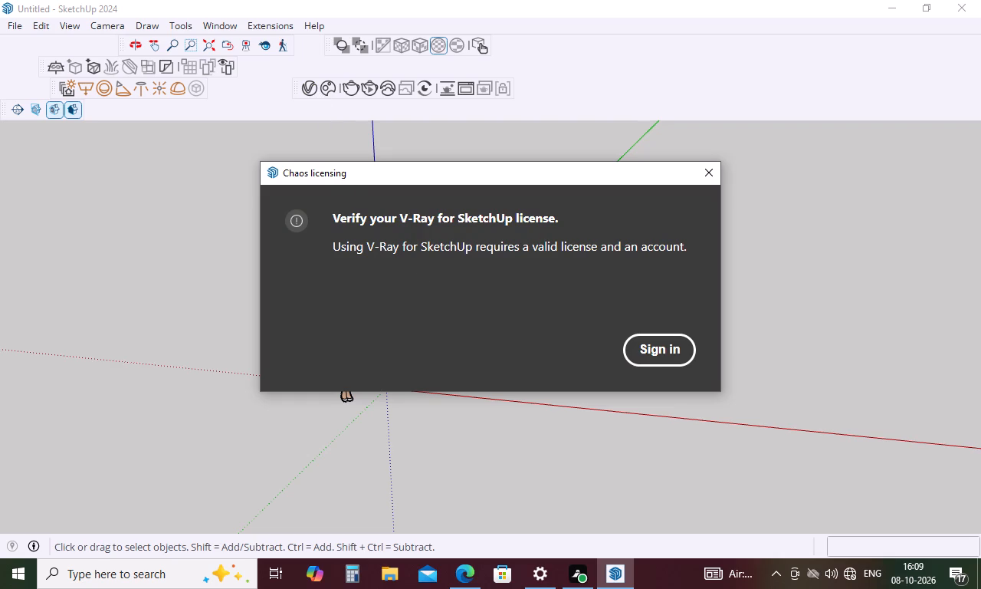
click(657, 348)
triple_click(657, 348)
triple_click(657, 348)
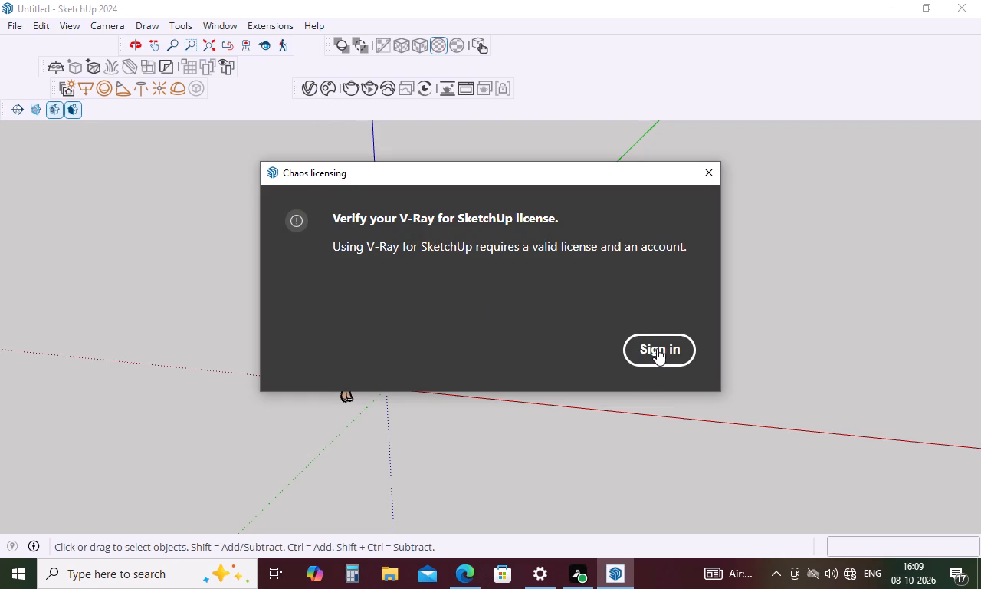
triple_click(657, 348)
Open the Windows Network & Internet settings to check the Ethernet connections.
click(844, 574)
click(777, 426)
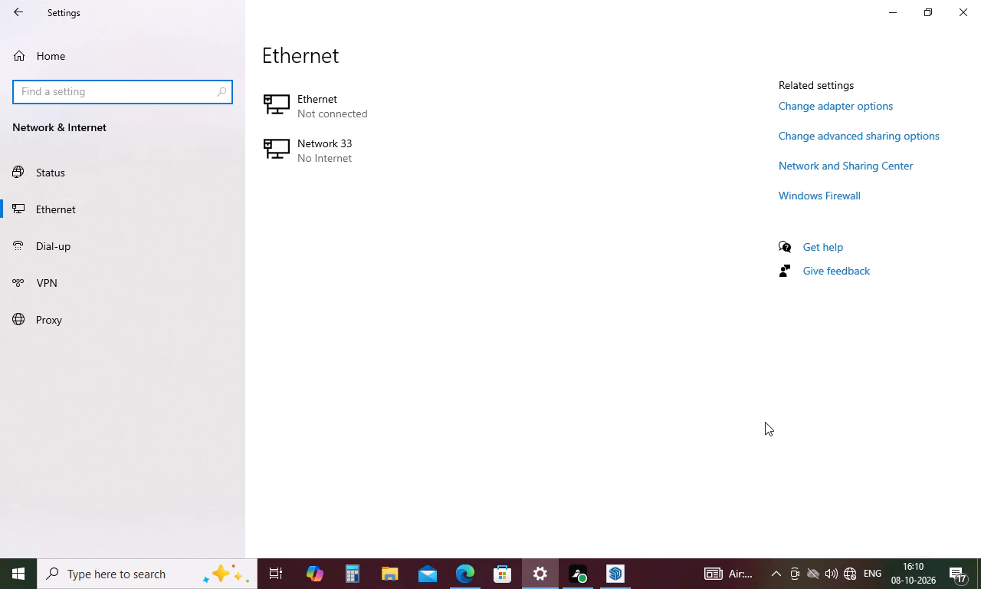
Examine the profile, IP settings and properties of the Network 33 connection, and return to the Ethernet list.
double_click(321, 140)
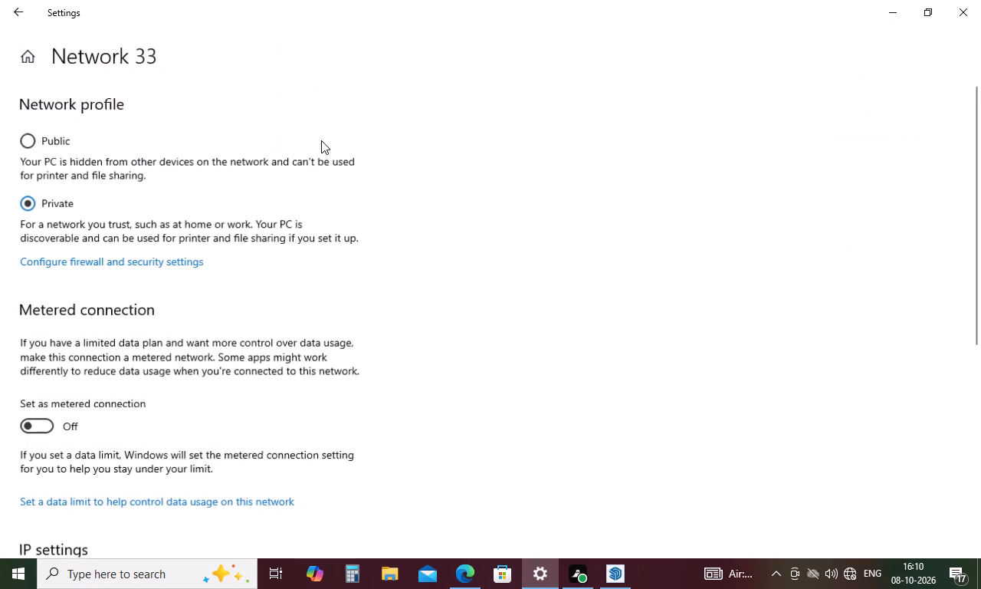
scroll(240, 258, down, 8)
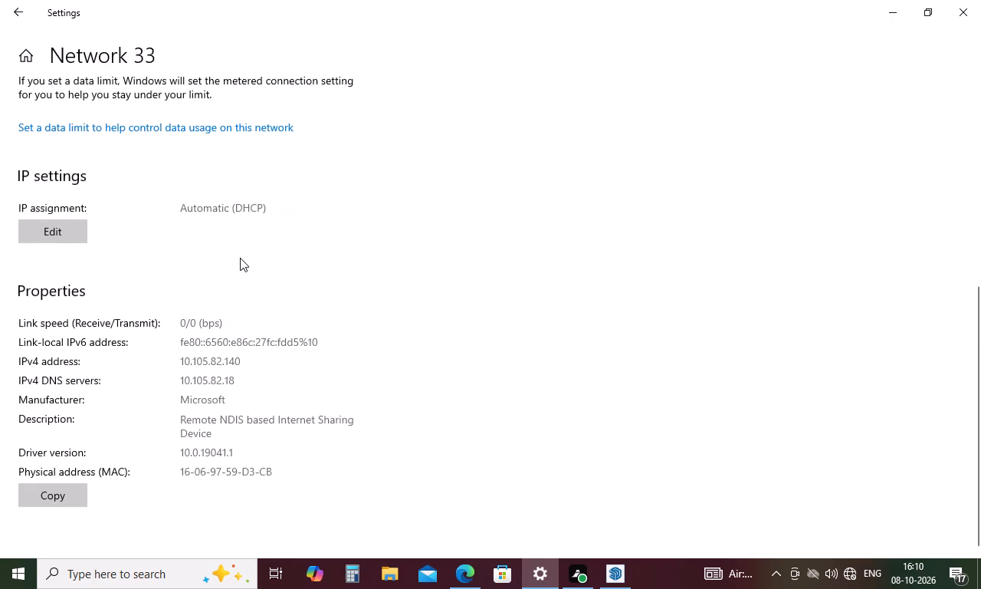
scroll(240, 258, down, 3)
click(16, 21)
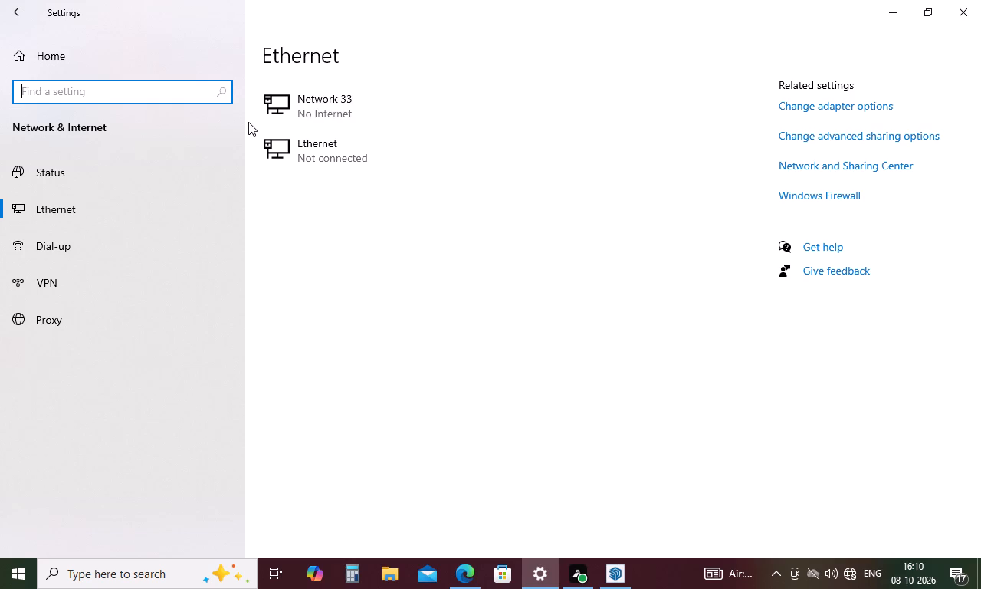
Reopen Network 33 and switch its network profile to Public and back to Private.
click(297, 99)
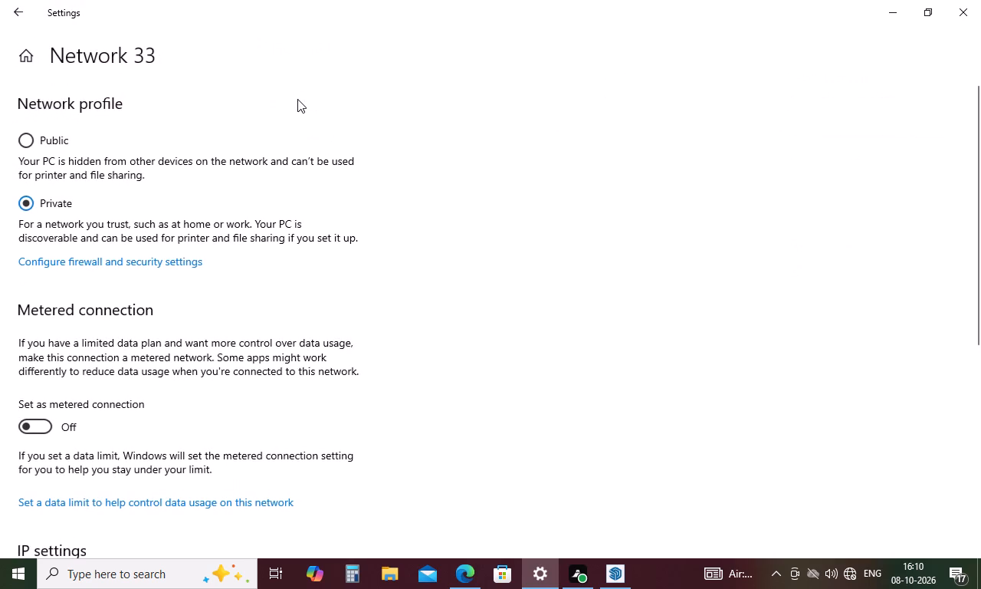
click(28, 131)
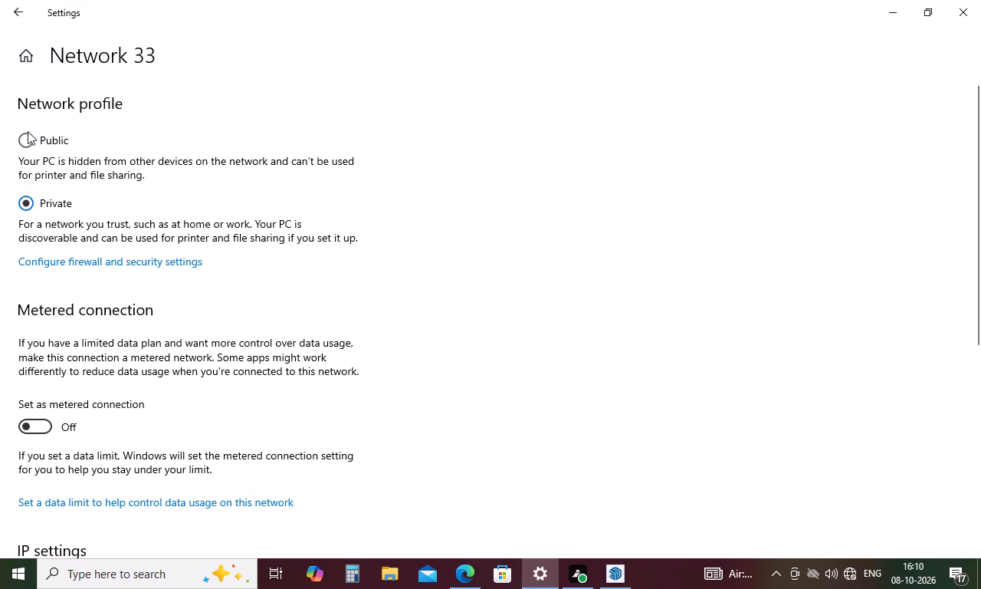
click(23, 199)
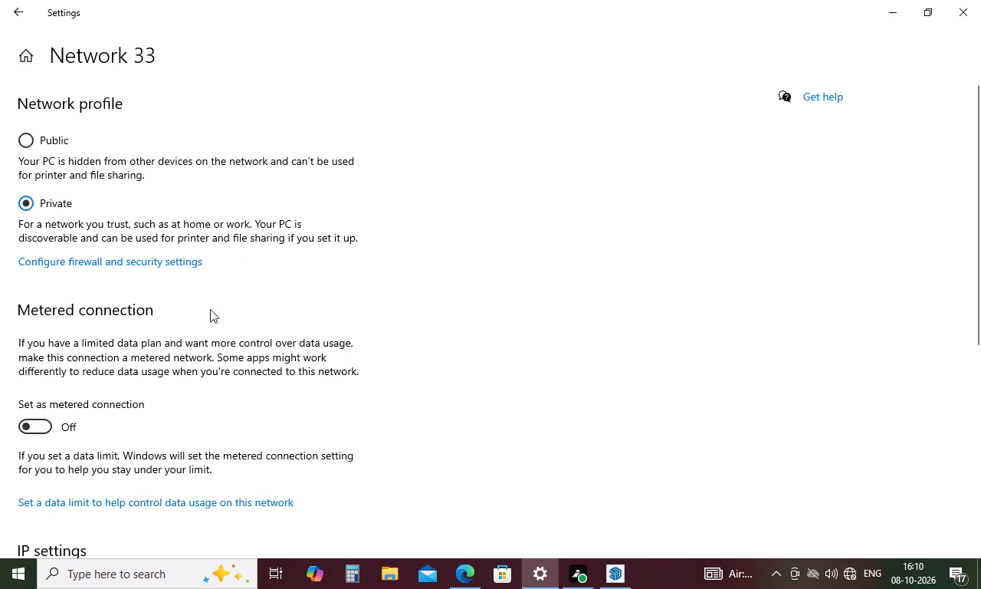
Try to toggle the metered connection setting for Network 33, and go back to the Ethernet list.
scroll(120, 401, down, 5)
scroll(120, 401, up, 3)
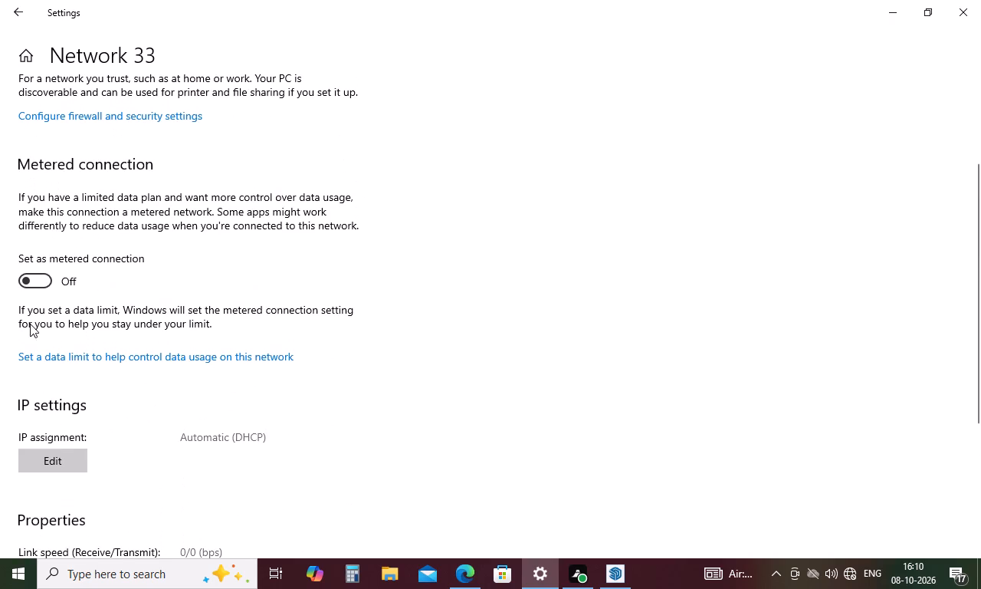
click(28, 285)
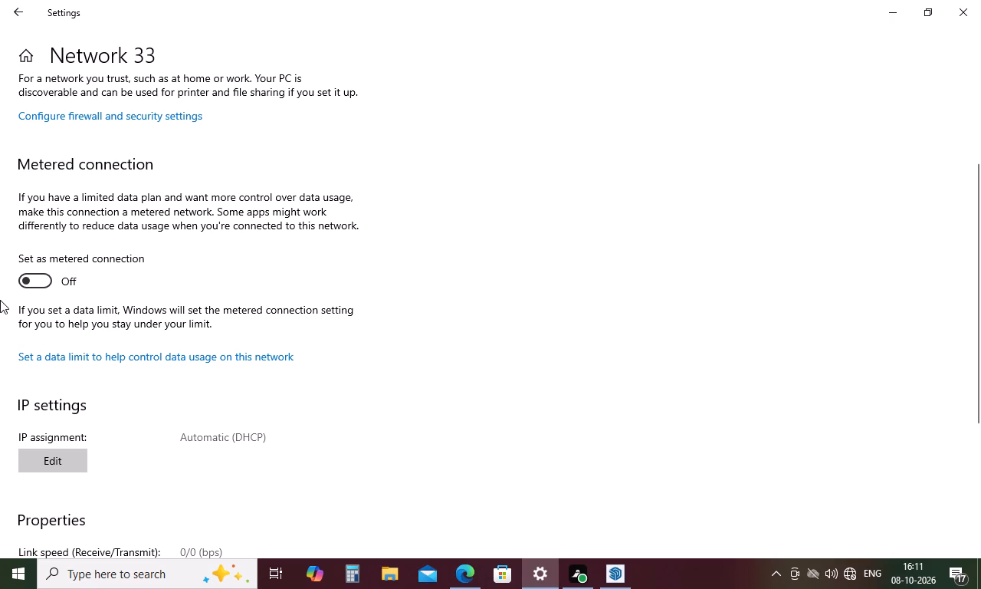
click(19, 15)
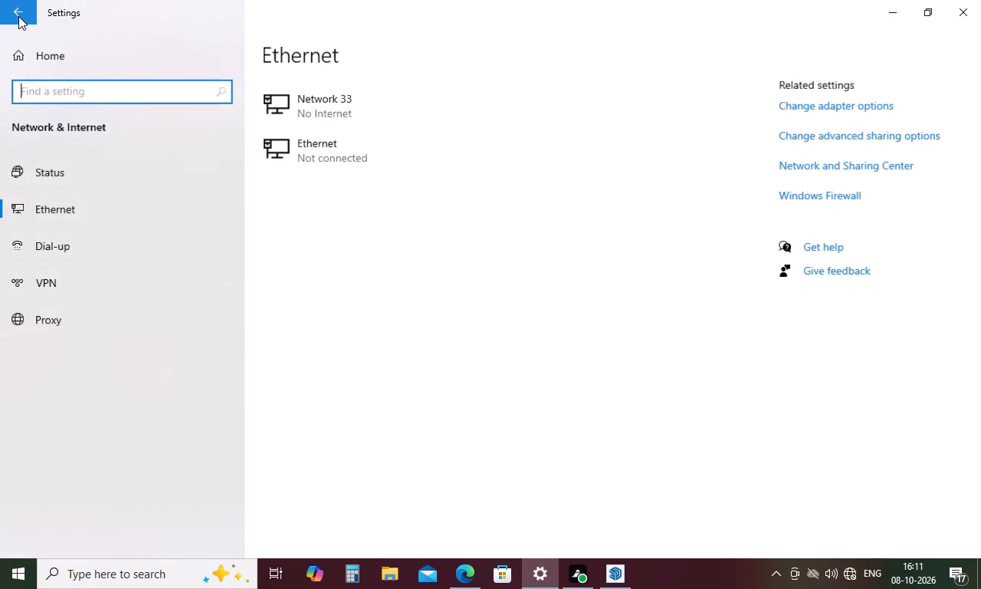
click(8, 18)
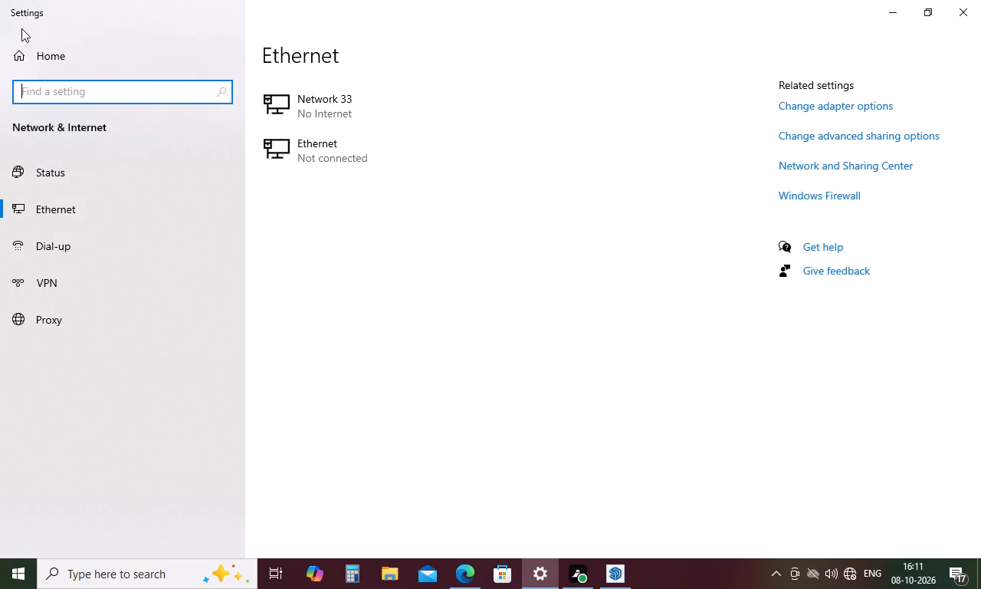
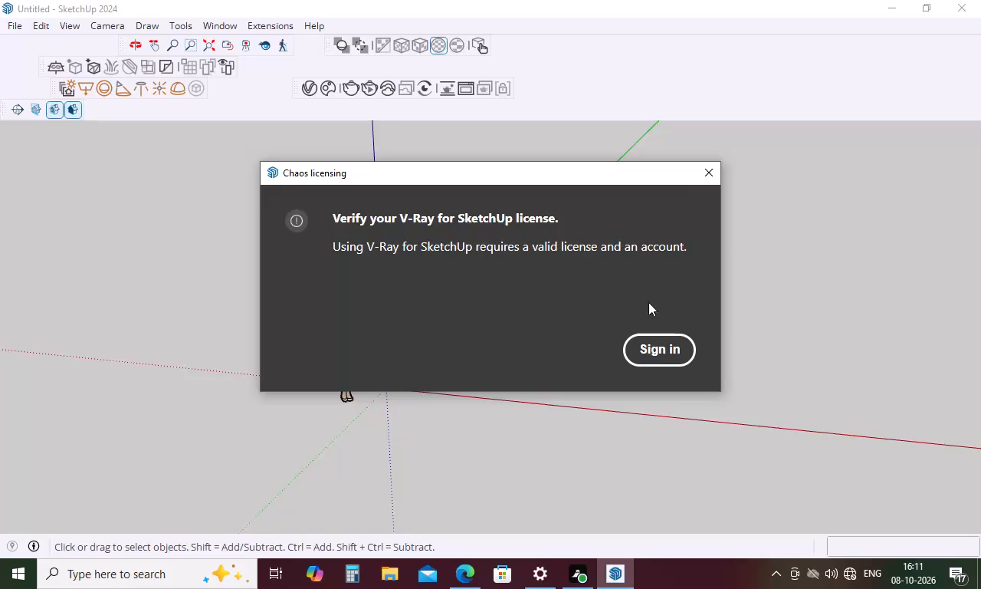
Close the Chaos licensing dialog.
click(707, 169)
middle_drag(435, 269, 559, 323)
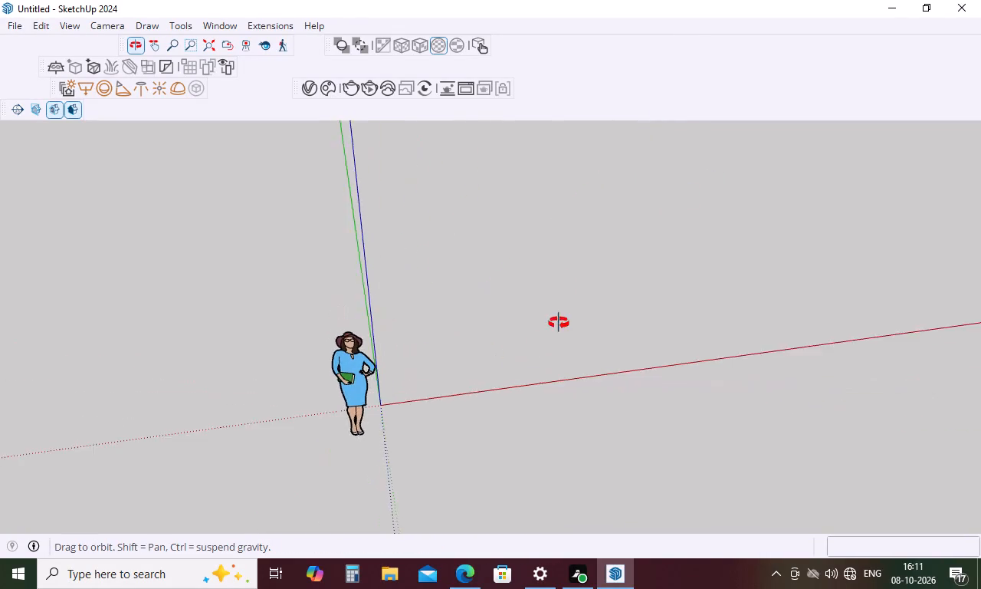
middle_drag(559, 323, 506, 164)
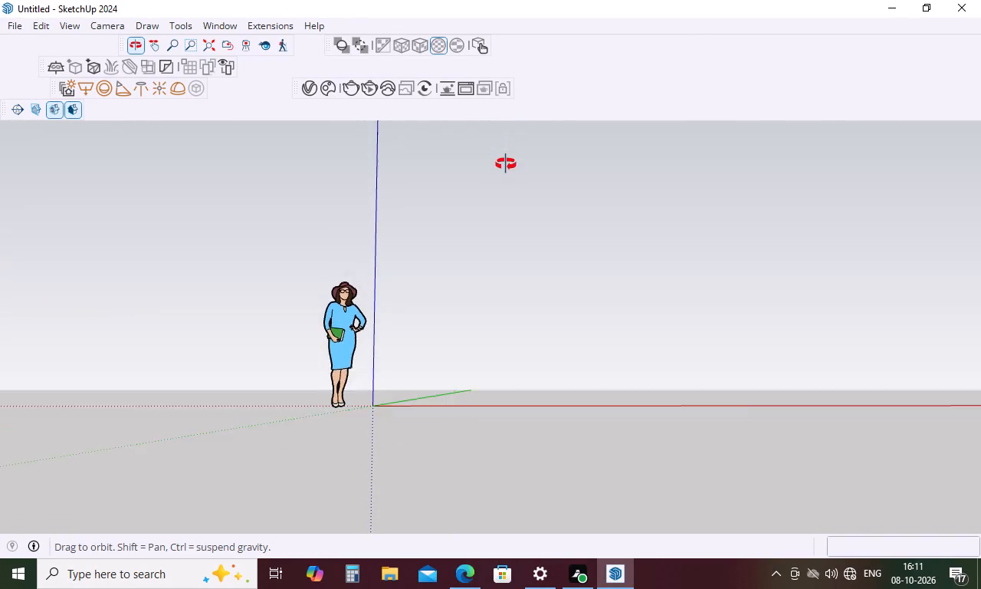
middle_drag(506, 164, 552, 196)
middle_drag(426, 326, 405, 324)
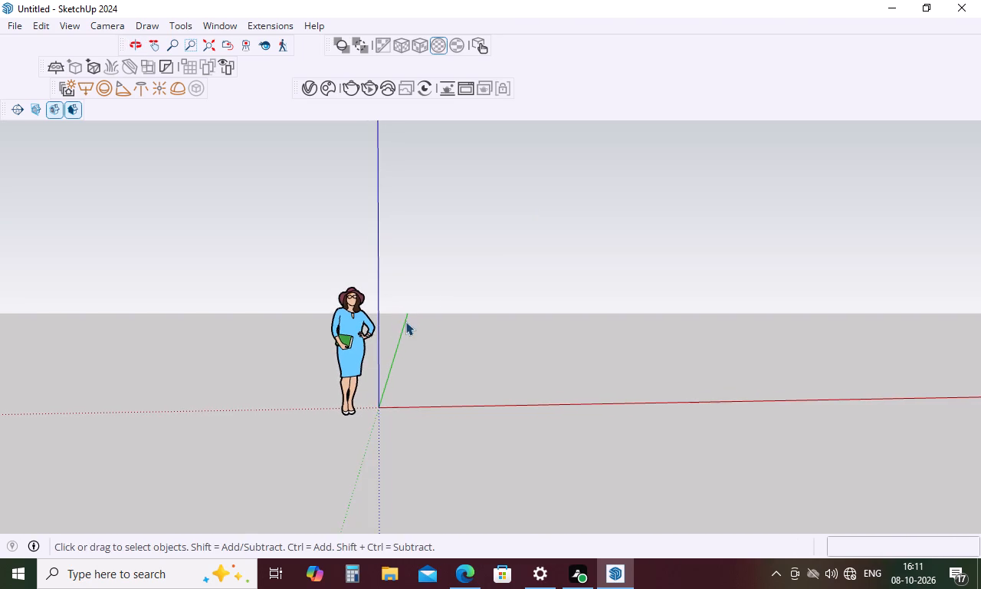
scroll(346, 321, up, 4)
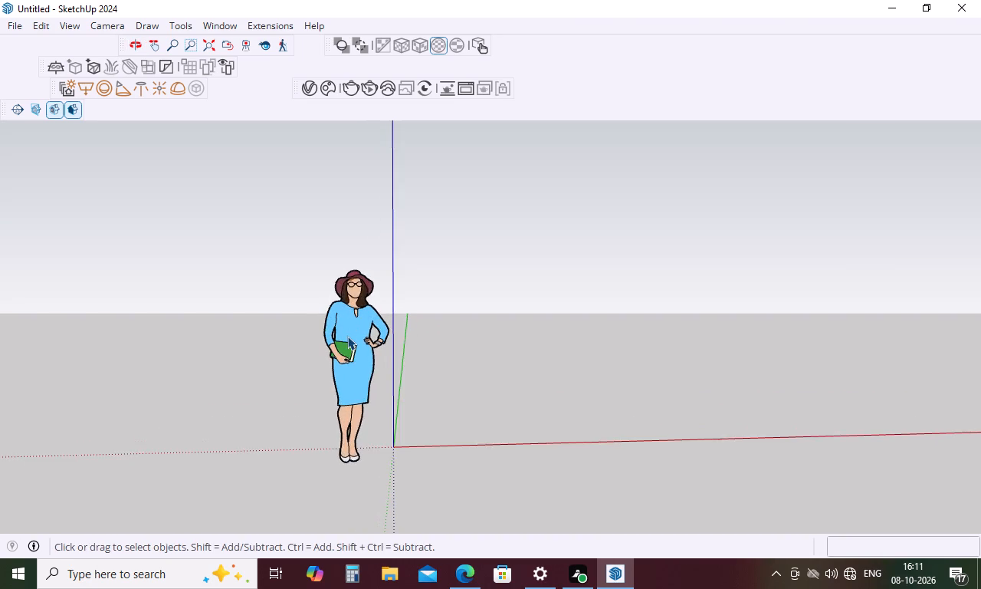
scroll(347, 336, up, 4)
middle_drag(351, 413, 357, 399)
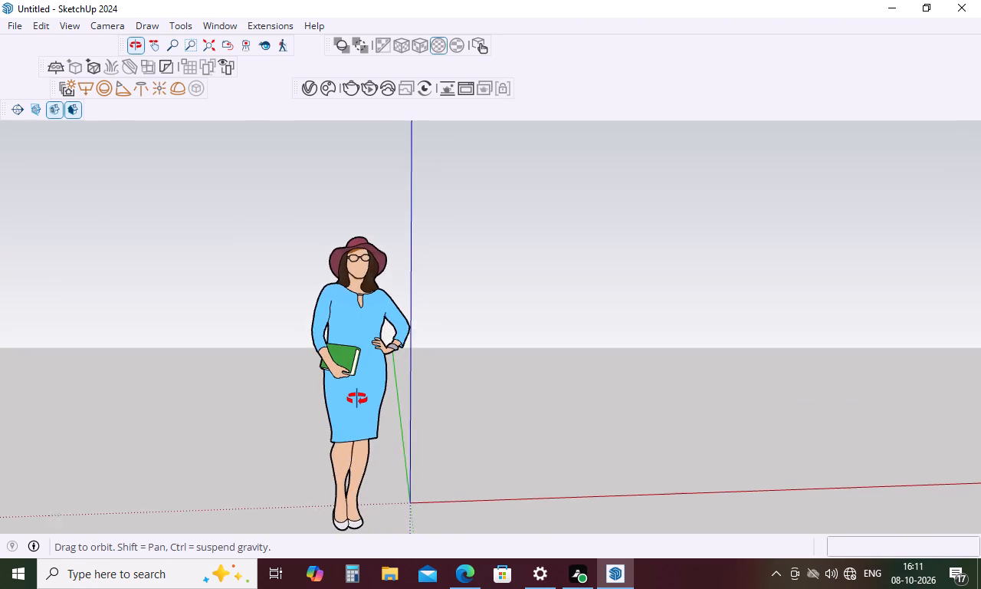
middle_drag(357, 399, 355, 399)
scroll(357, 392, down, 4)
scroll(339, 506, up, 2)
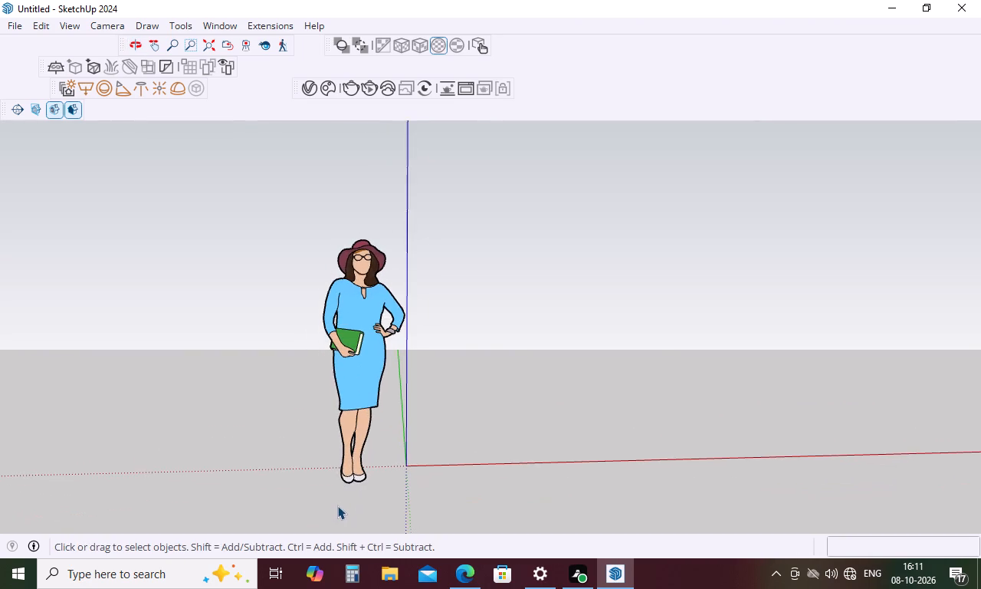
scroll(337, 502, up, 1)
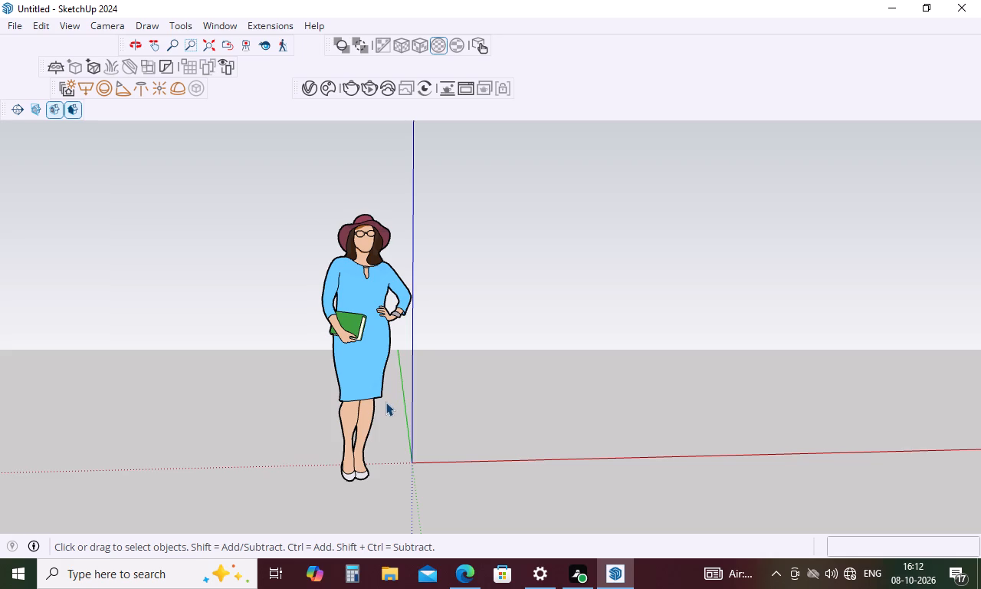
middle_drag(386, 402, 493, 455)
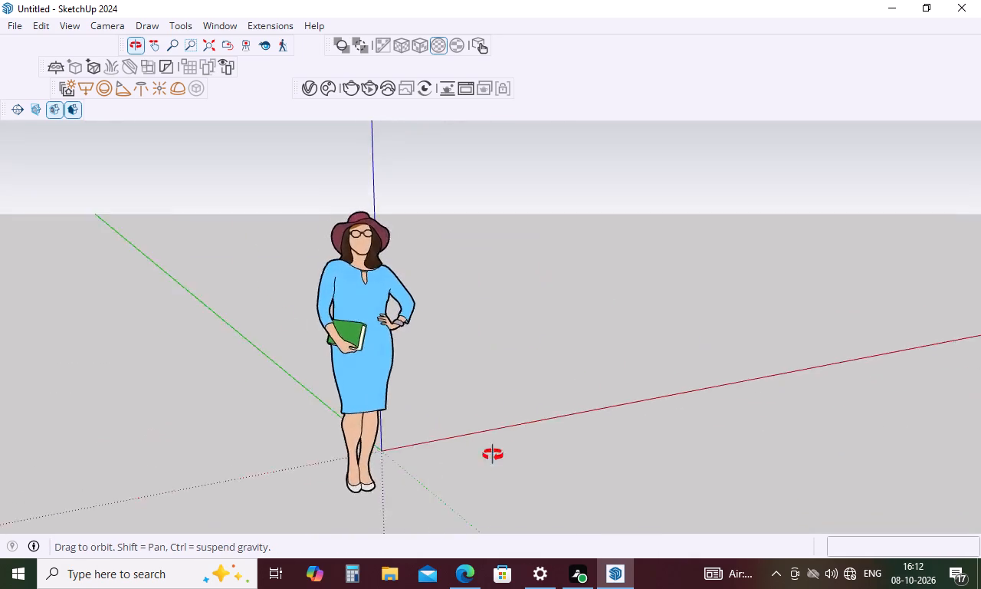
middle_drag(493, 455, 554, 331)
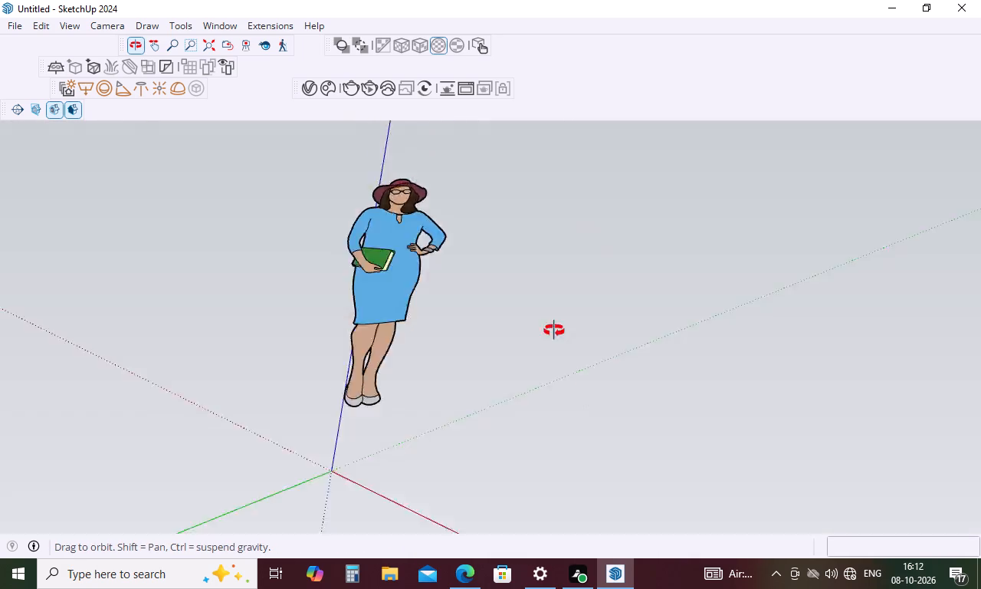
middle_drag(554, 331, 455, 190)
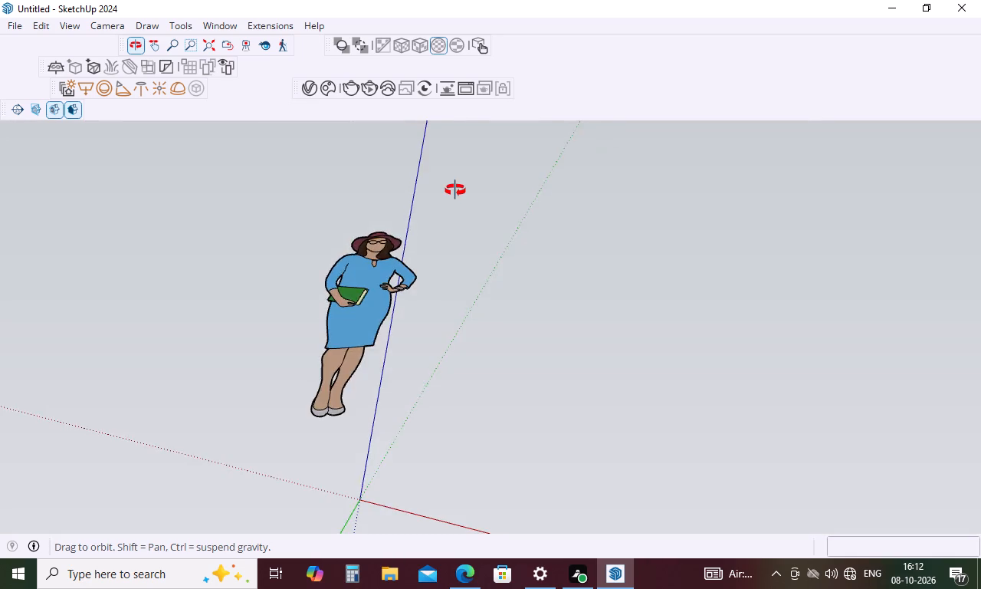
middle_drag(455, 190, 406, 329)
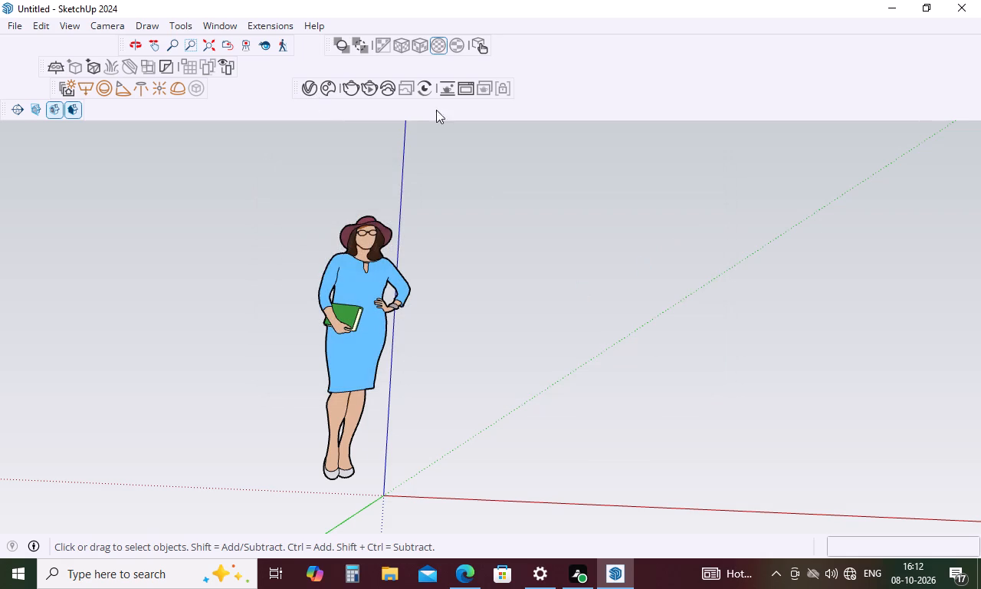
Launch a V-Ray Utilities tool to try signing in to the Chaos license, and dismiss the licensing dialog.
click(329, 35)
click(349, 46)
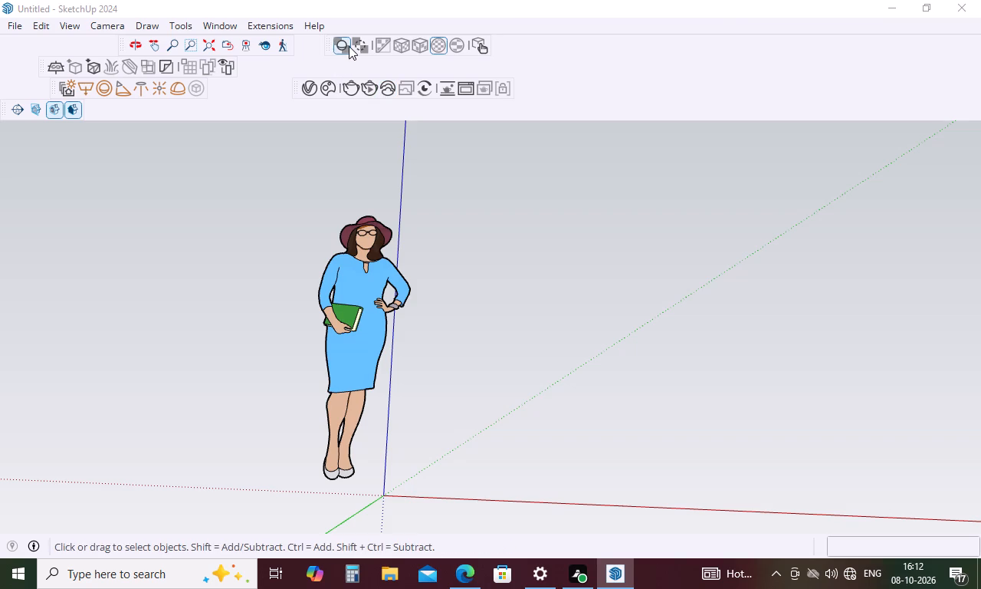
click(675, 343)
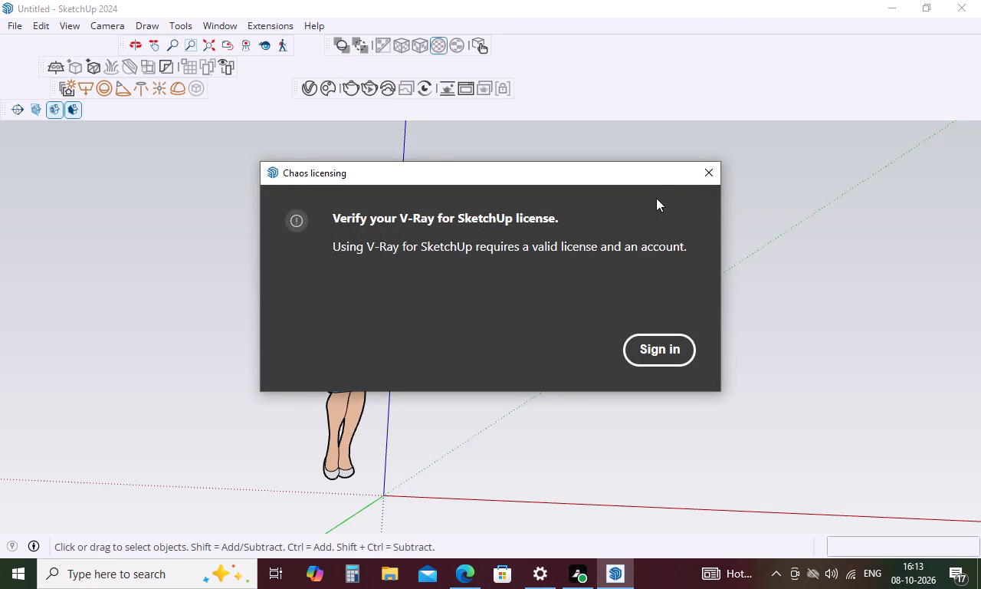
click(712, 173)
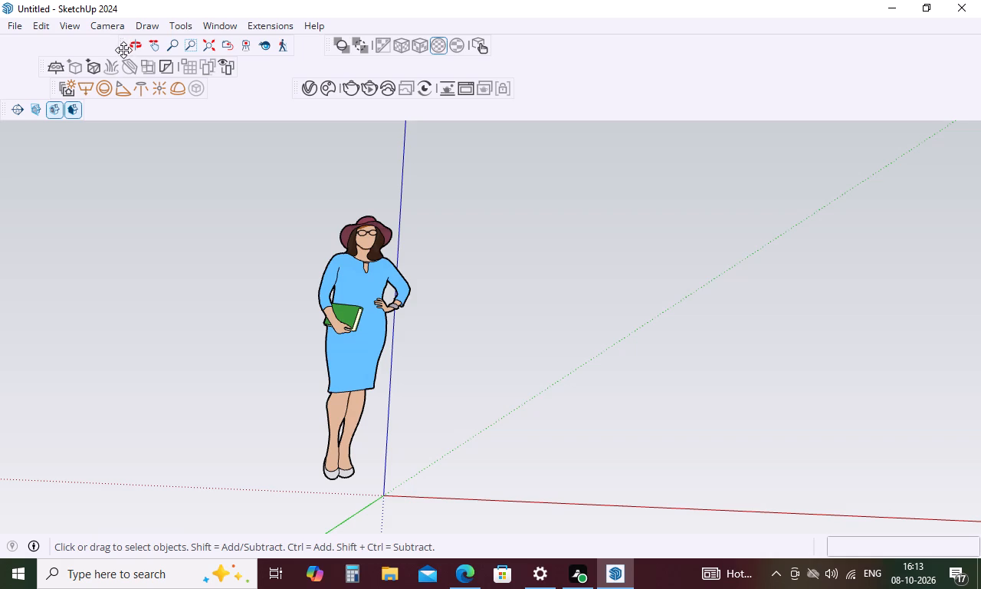
Hide the Camera and Section toolbars, keeping the V-Ray toolbars displayed.
drag(123, 50, 127, 217)
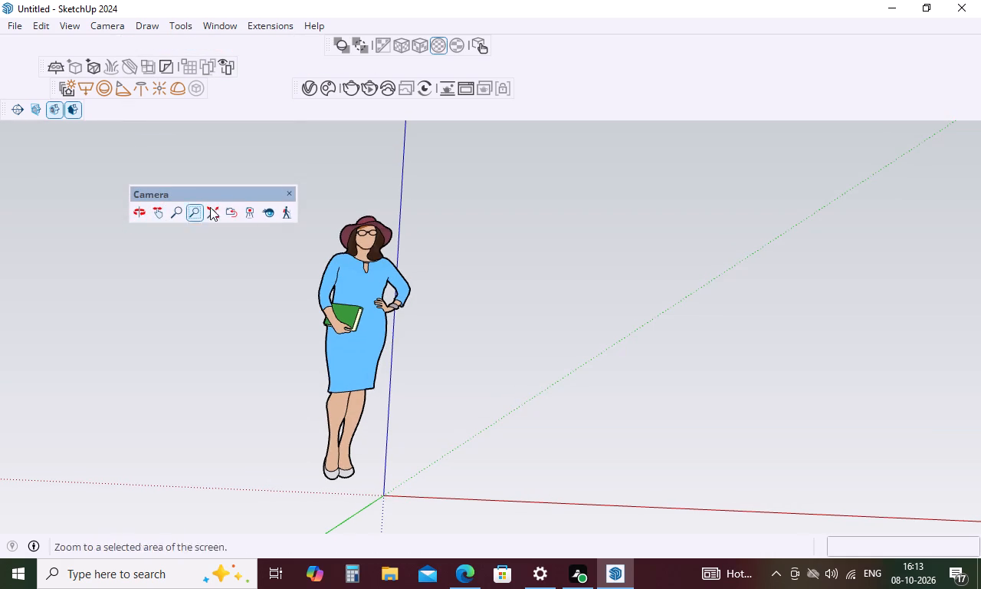
right_click(564, 54)
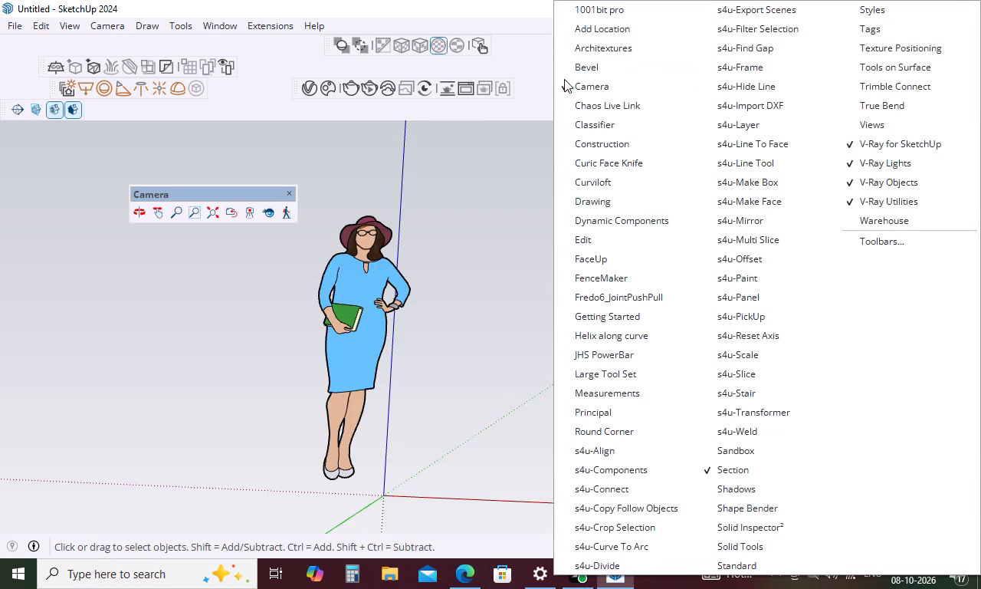
click(564, 84)
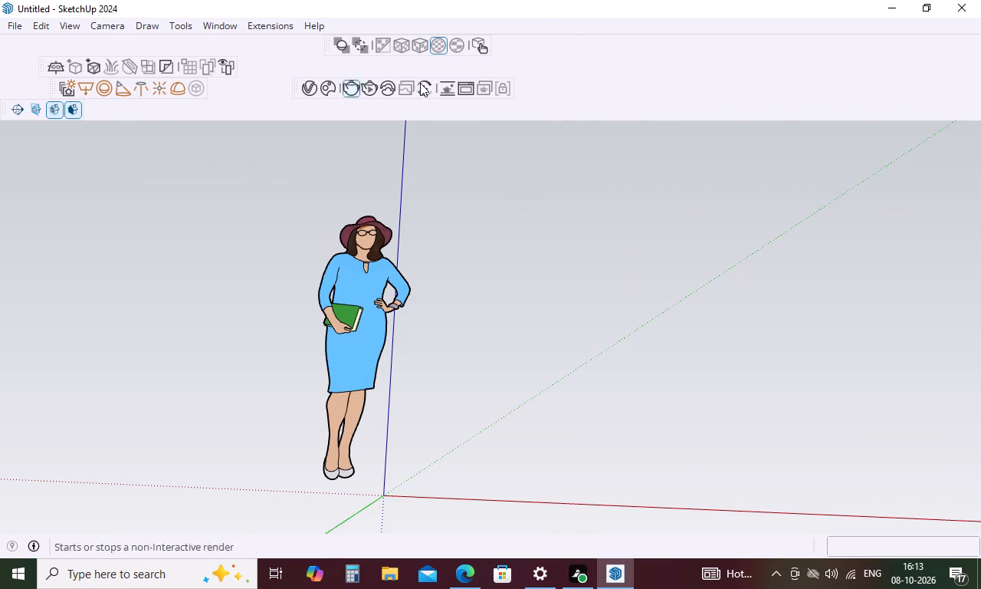
right_click(560, 66)
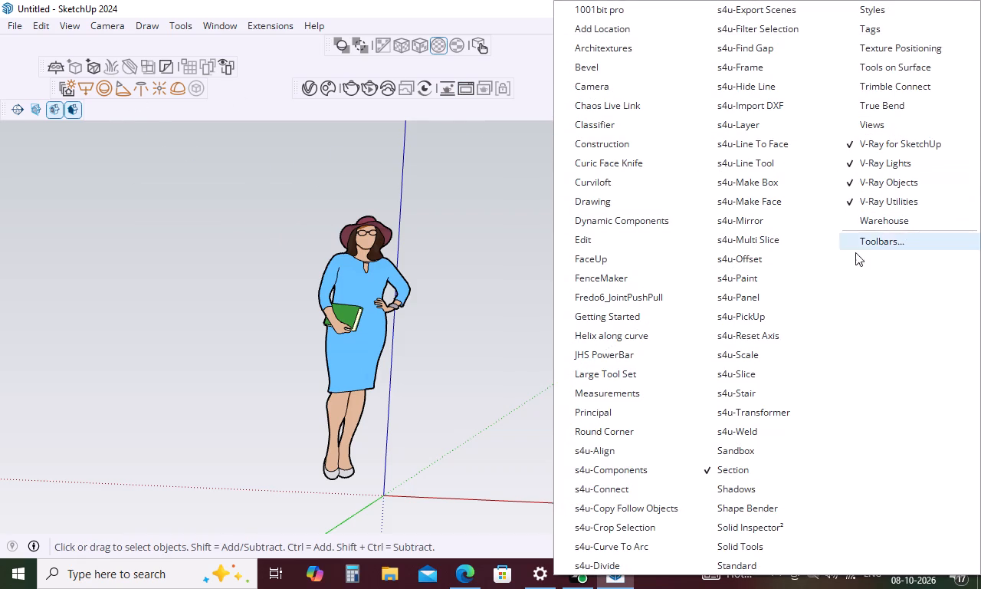
click(508, 218)
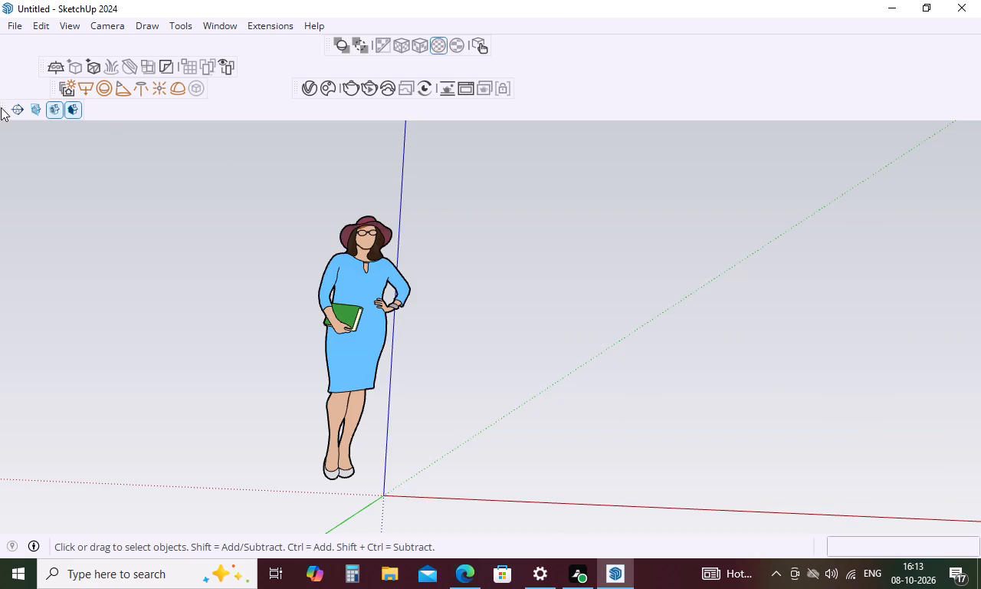
right_click(9, 110)
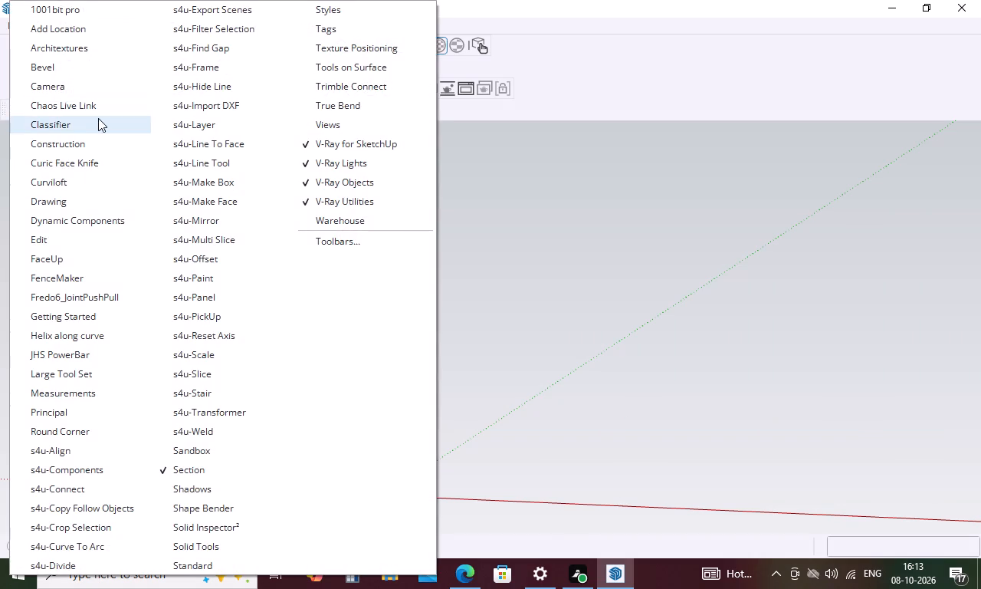
click(198, 470)
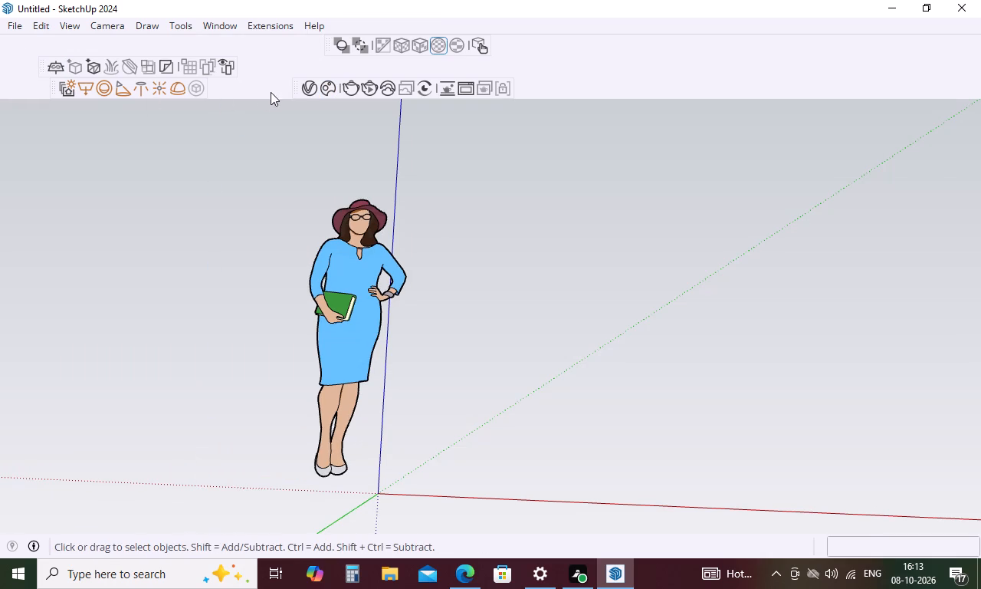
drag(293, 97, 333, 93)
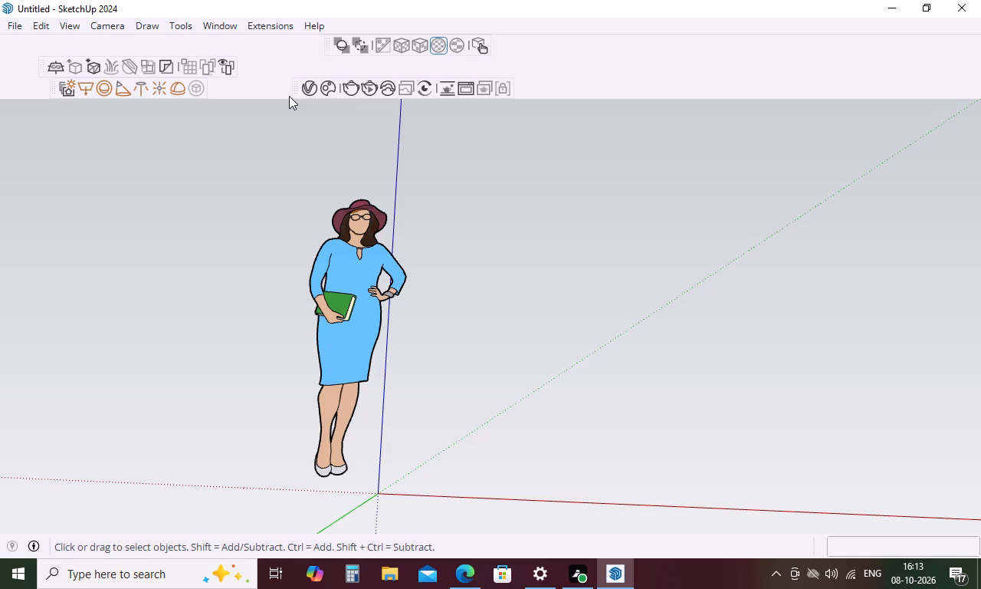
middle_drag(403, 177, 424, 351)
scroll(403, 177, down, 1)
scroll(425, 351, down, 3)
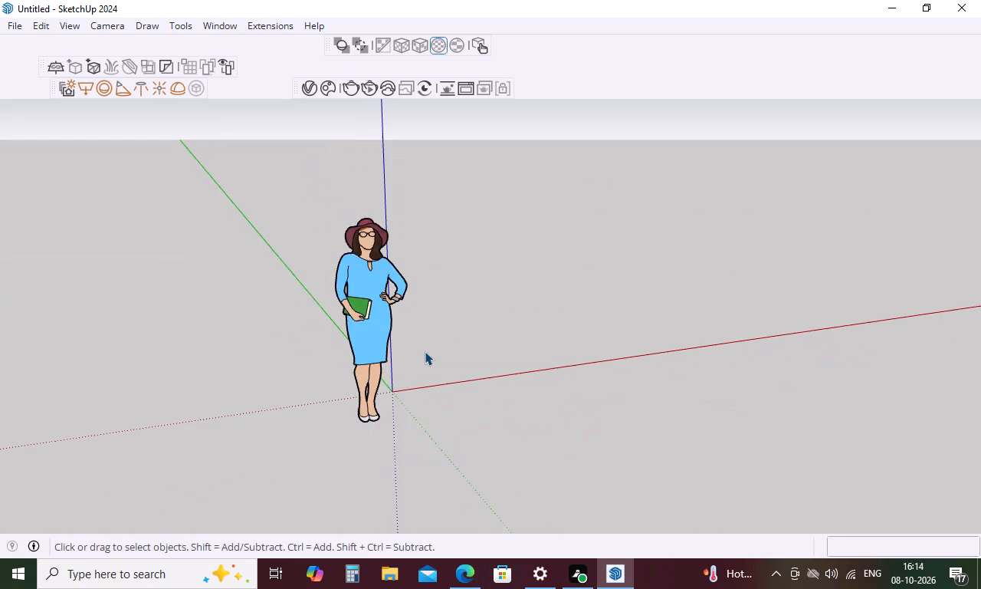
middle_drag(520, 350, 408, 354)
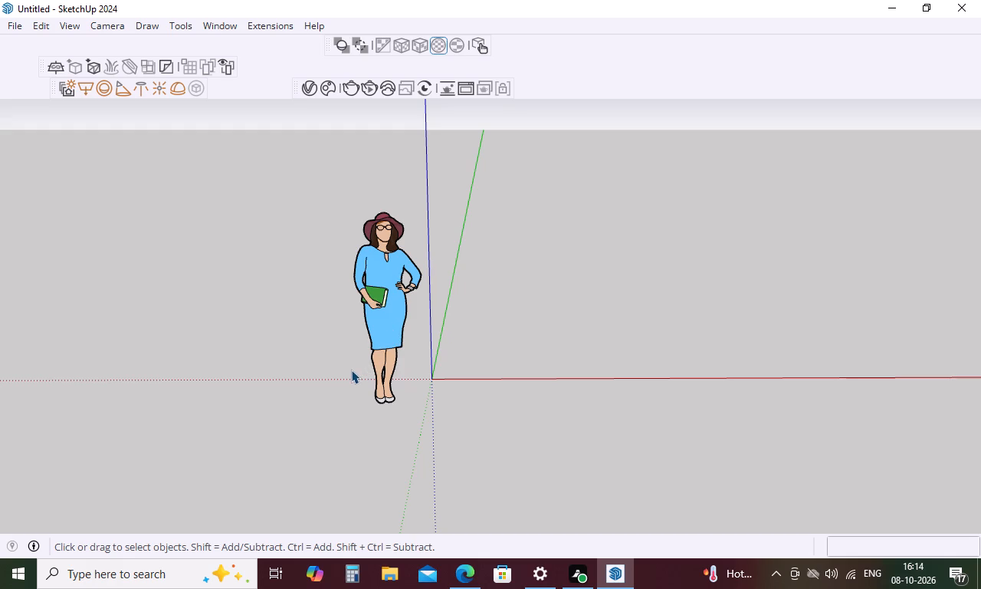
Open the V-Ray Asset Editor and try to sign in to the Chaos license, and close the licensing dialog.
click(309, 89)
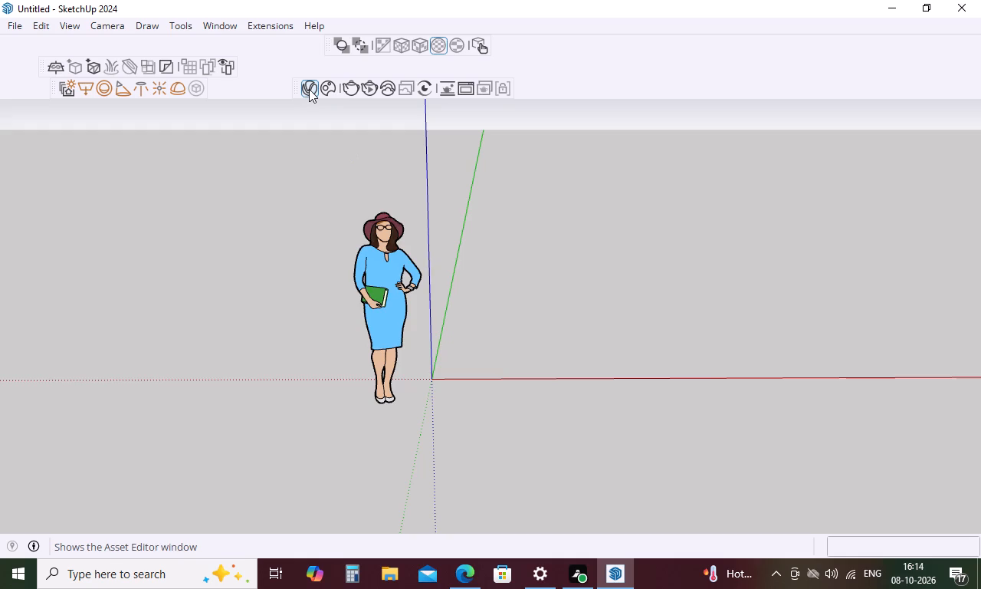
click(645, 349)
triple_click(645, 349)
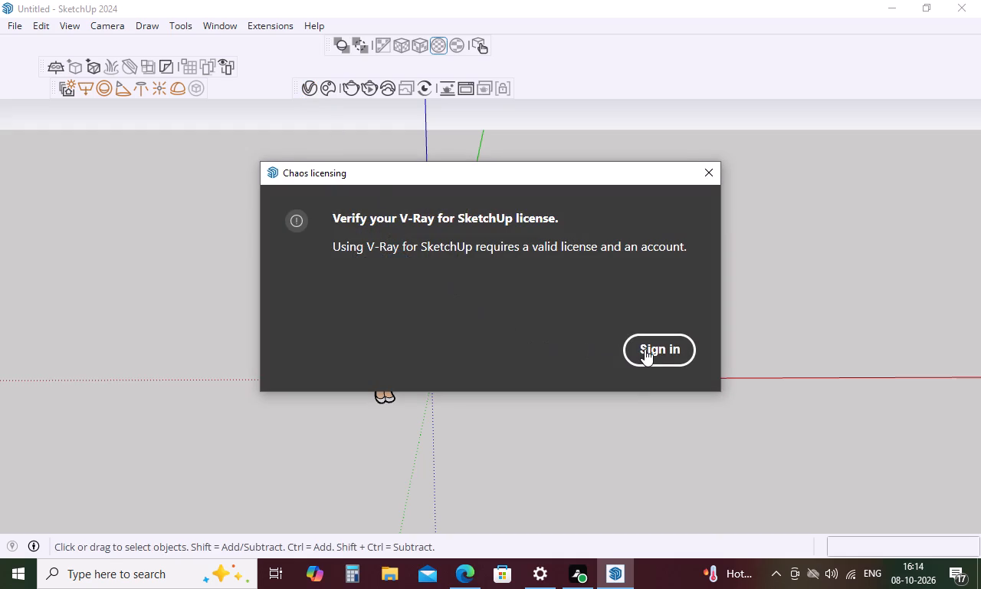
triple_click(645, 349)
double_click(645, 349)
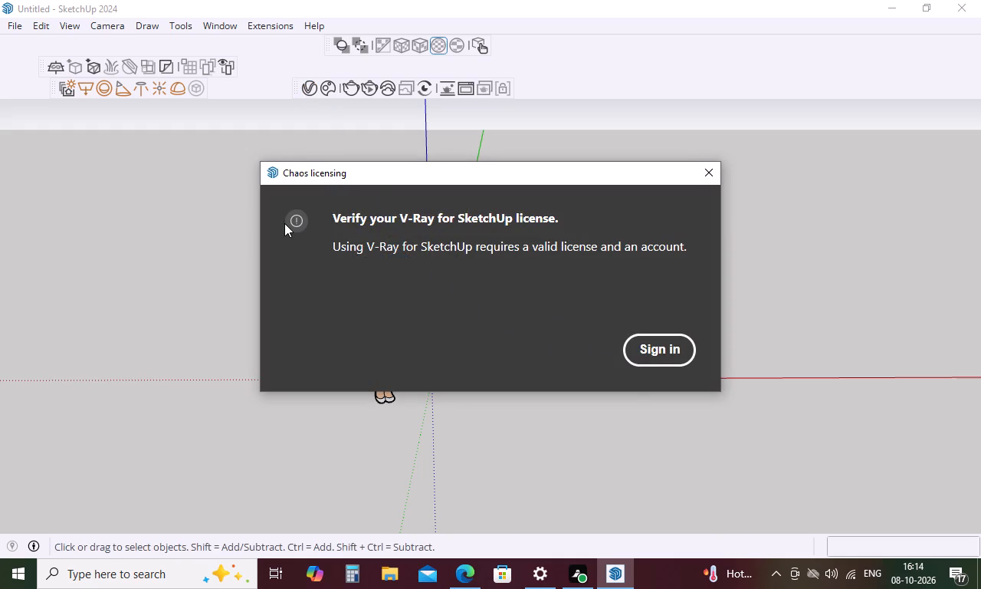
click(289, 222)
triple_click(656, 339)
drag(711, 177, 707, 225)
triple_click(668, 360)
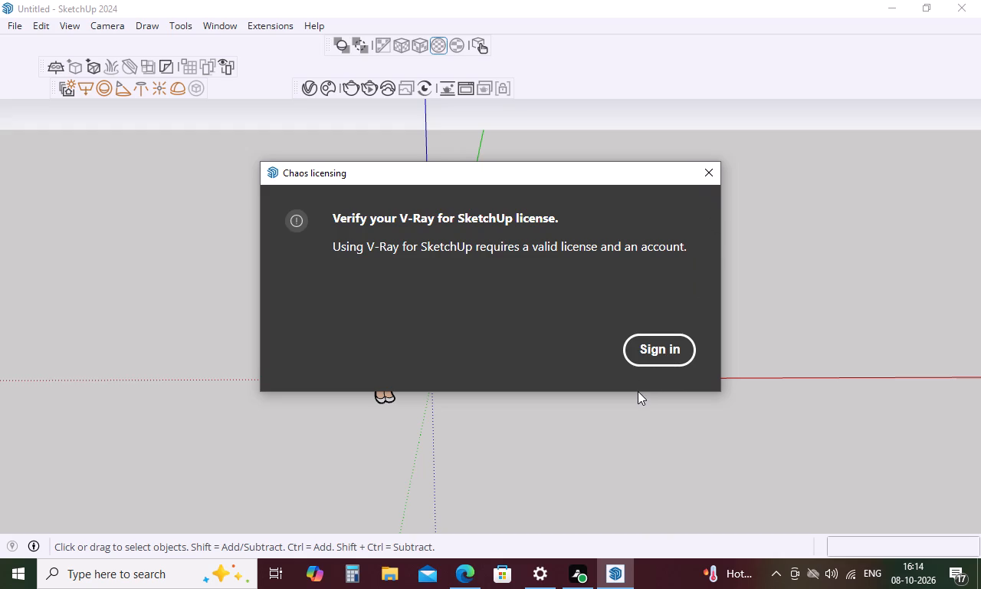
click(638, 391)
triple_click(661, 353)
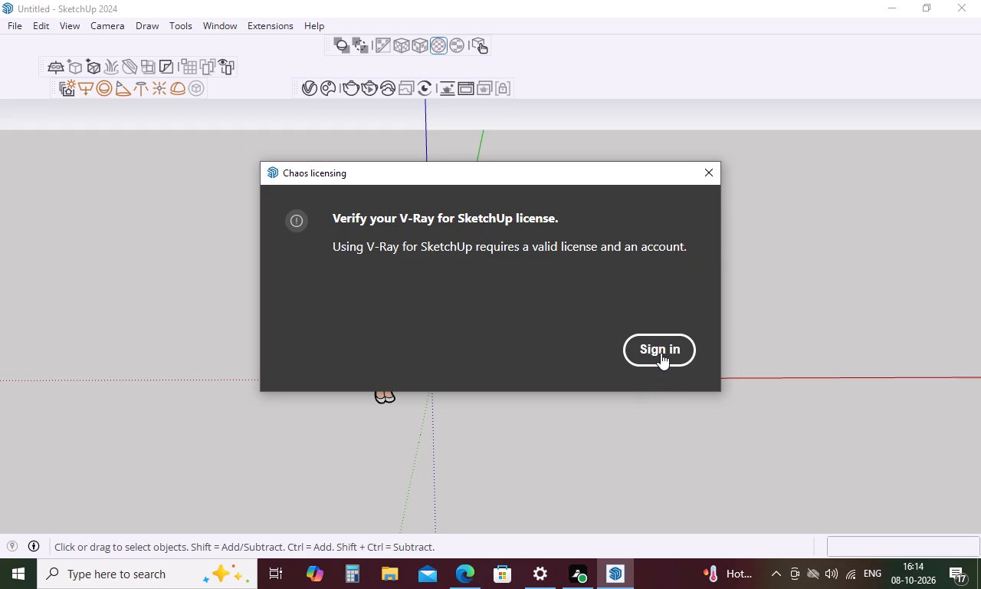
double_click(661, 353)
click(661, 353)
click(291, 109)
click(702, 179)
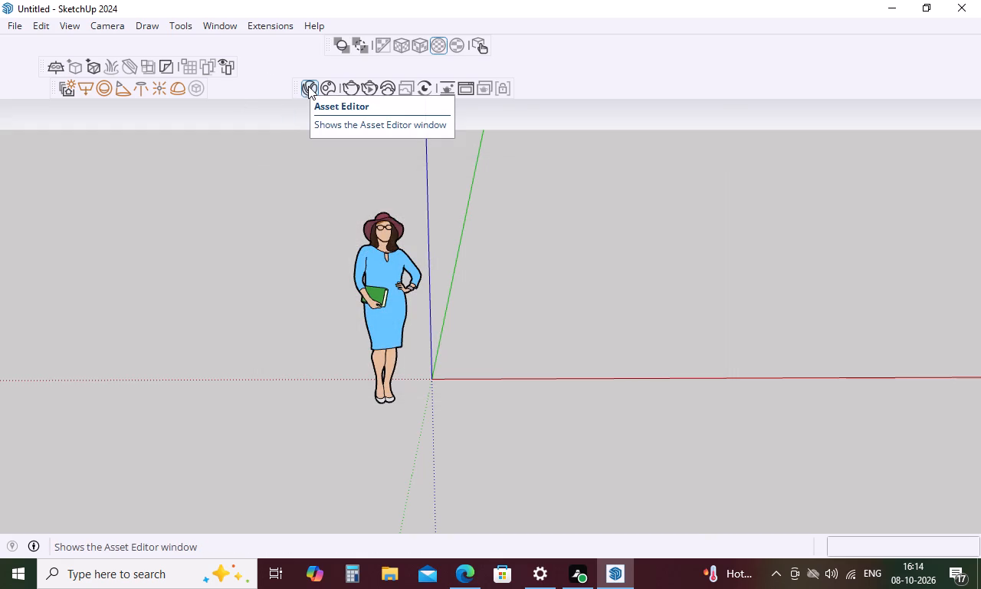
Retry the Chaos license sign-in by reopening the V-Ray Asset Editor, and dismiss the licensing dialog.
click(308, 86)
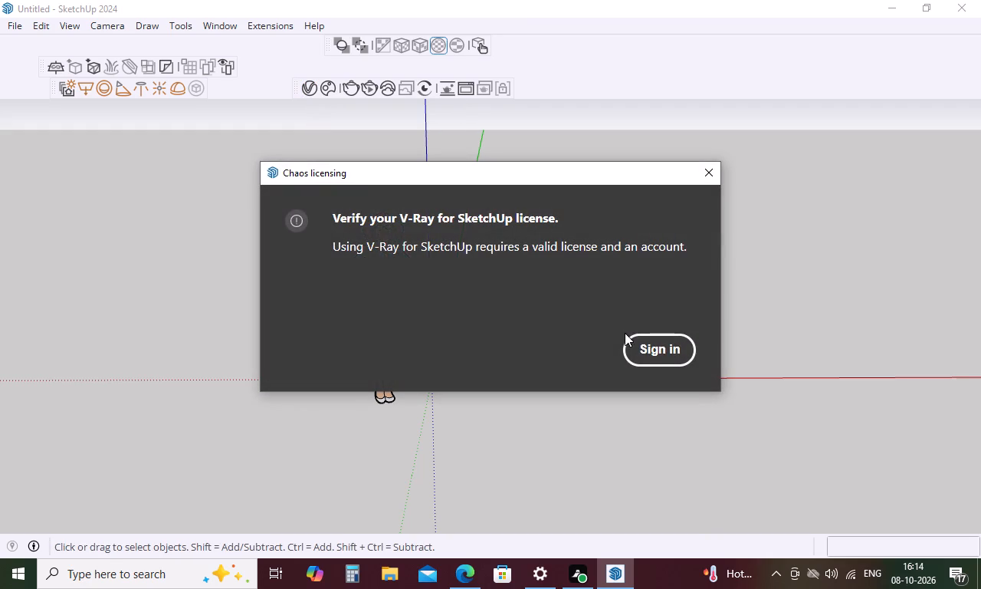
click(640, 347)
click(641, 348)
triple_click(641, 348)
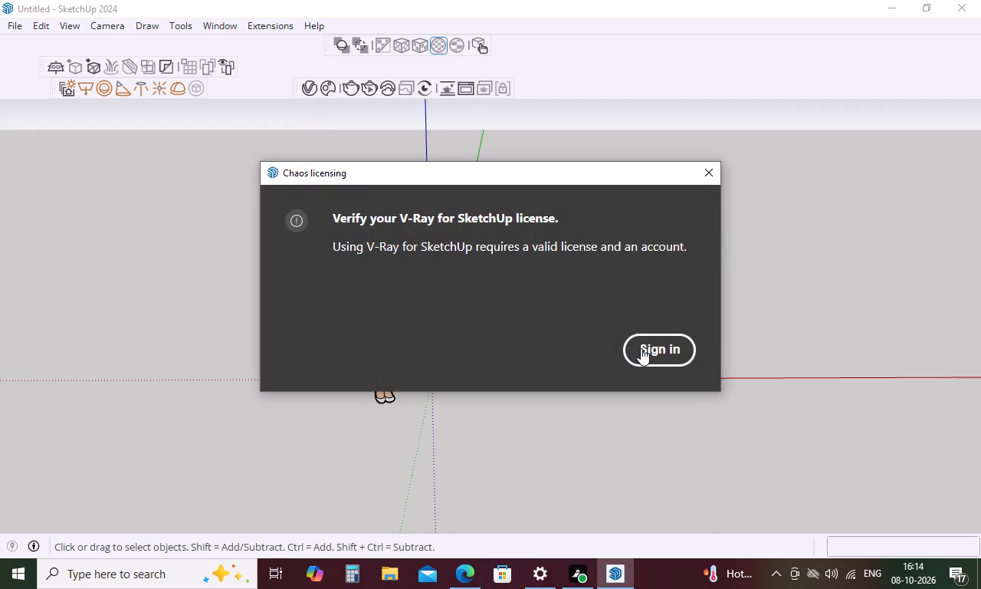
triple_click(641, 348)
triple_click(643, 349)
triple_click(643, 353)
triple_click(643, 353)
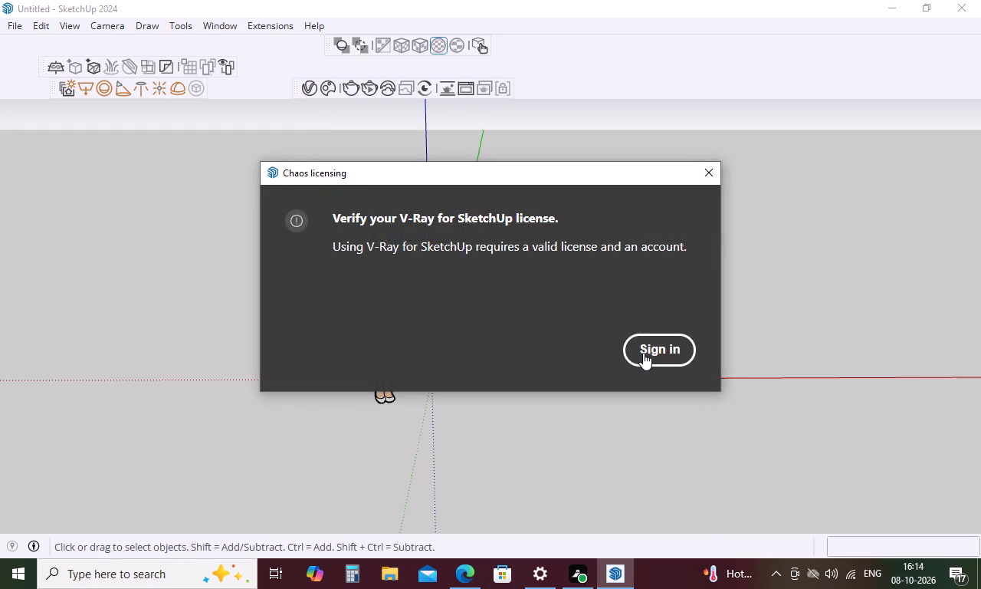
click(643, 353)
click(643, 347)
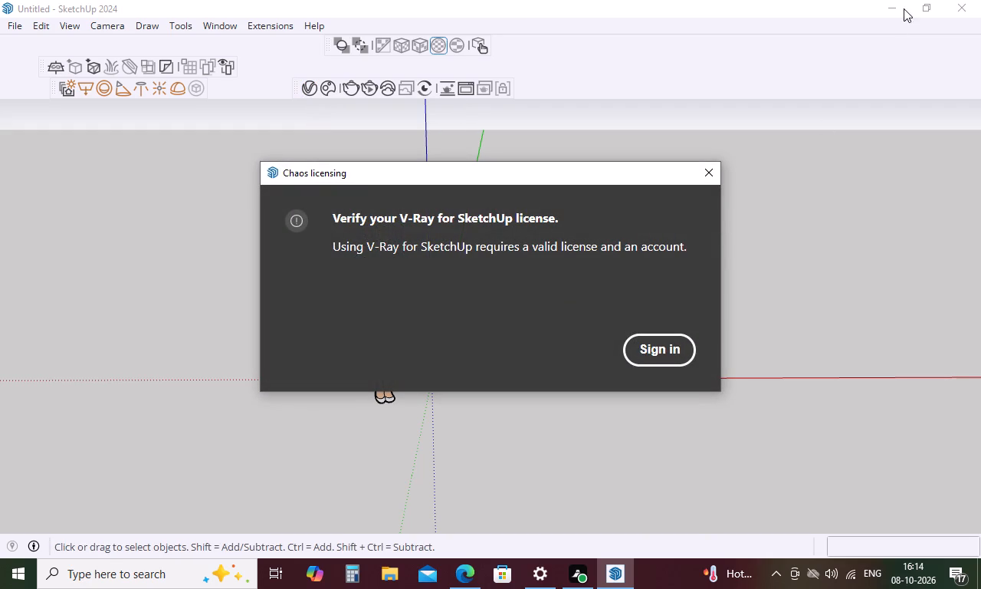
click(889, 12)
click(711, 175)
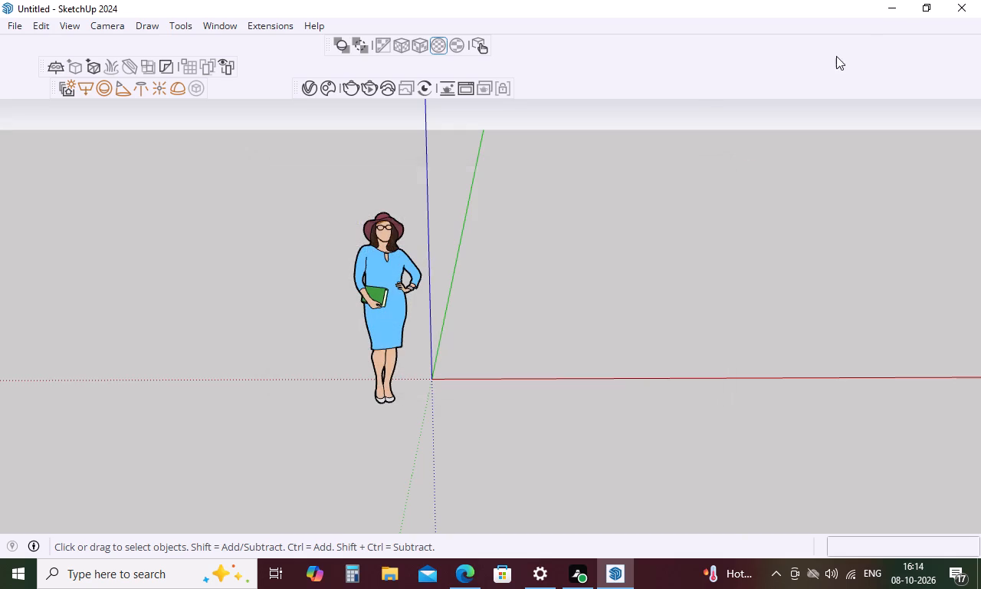
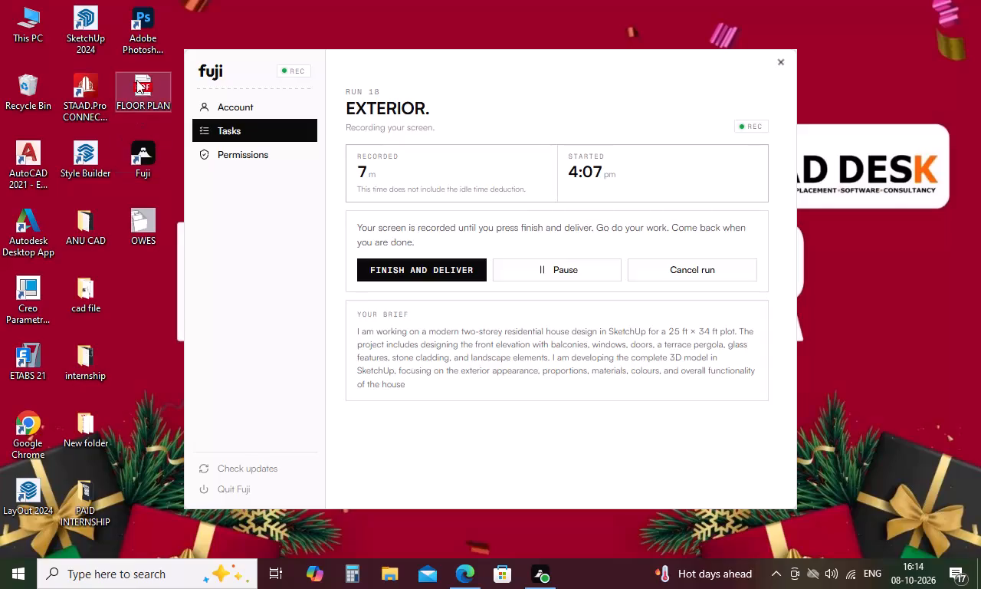
Launch SketchUp 2024 again from the desktop.
double_click(84, 12)
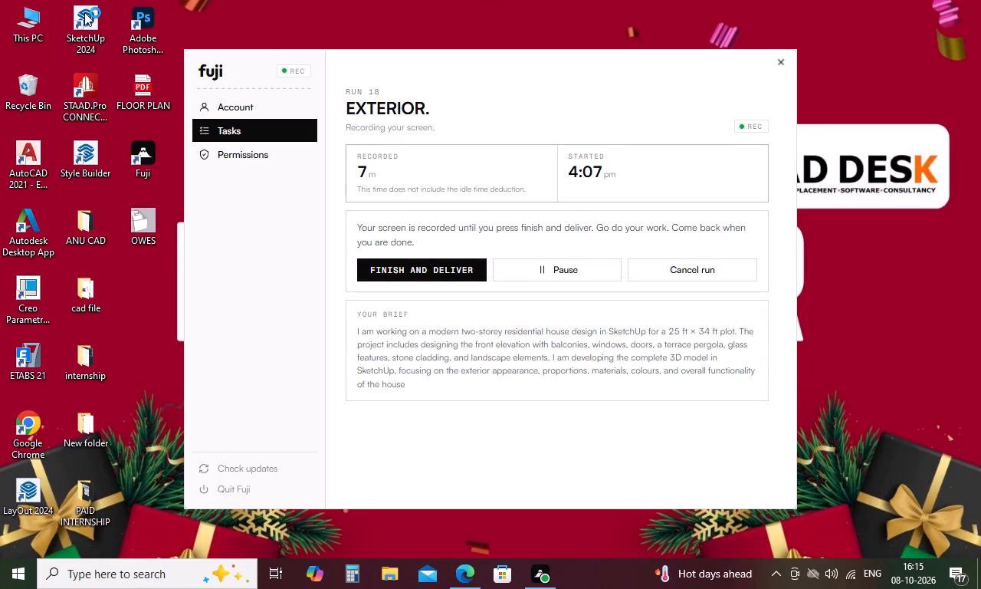
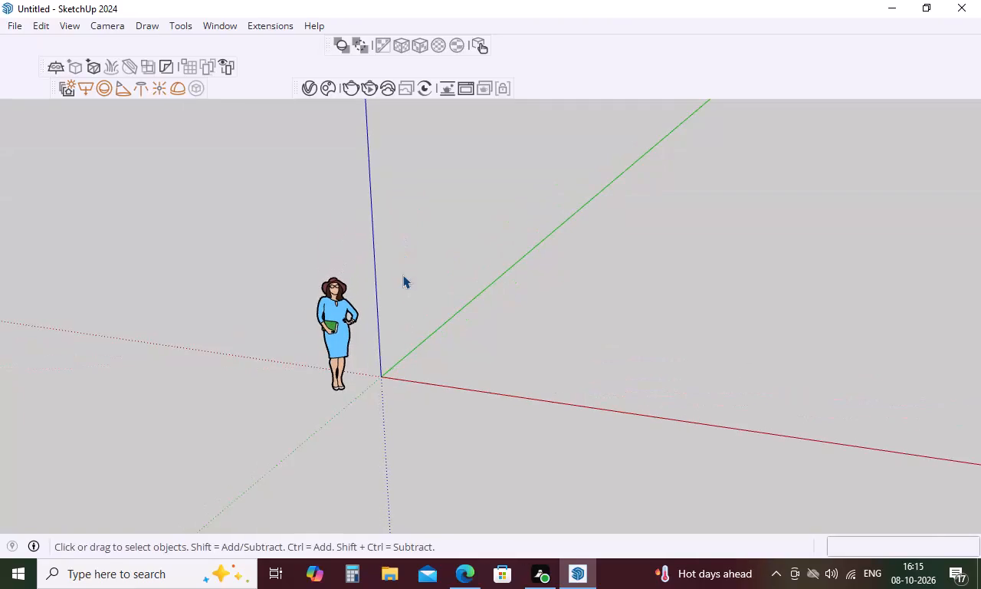
Start the Chaos license sign-in for V-Ray and allow SketchUp to communicate on public networks through the Windows firewall.
click(311, 87)
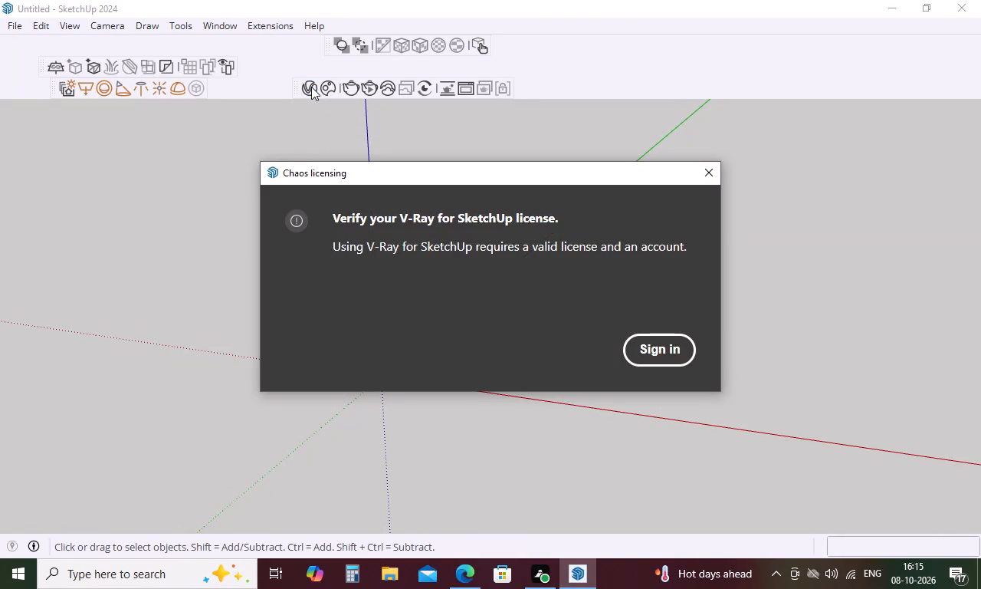
click(644, 358)
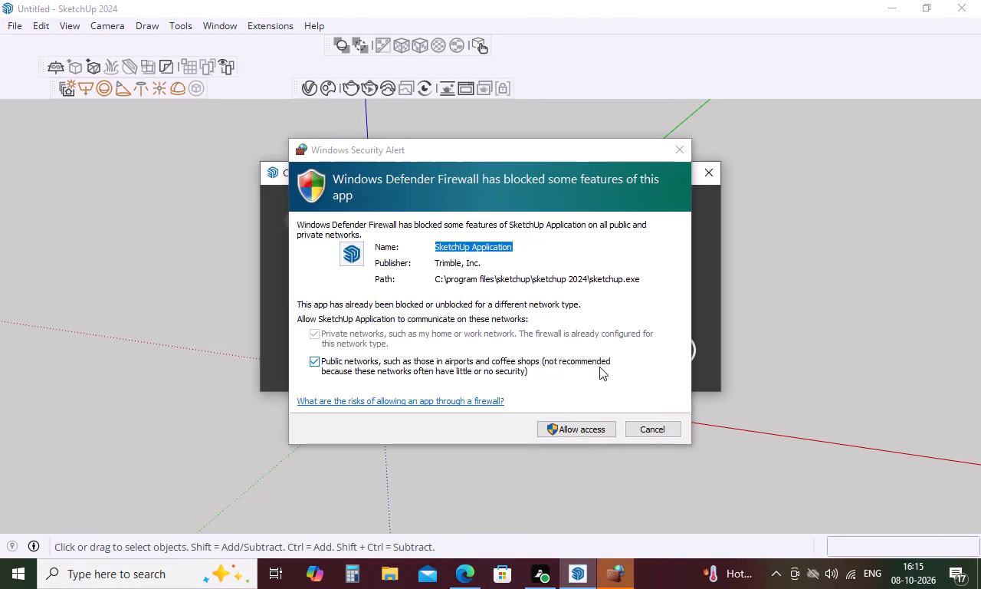
click(588, 433)
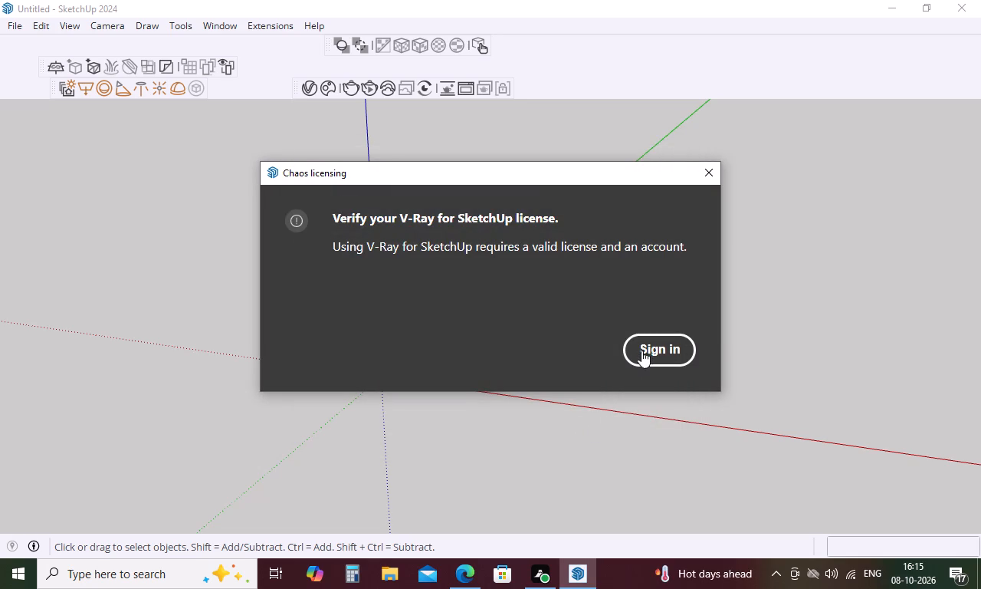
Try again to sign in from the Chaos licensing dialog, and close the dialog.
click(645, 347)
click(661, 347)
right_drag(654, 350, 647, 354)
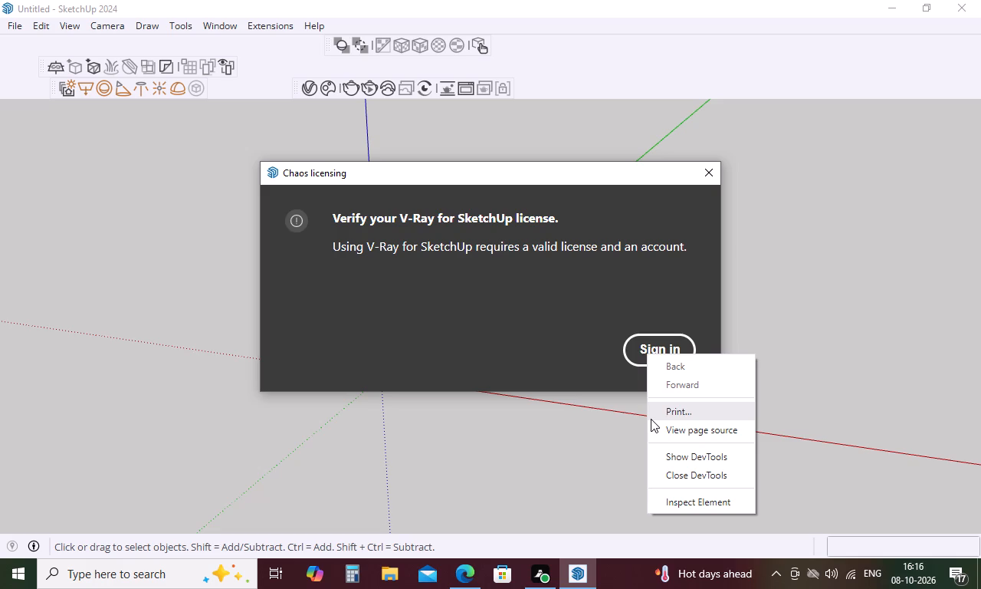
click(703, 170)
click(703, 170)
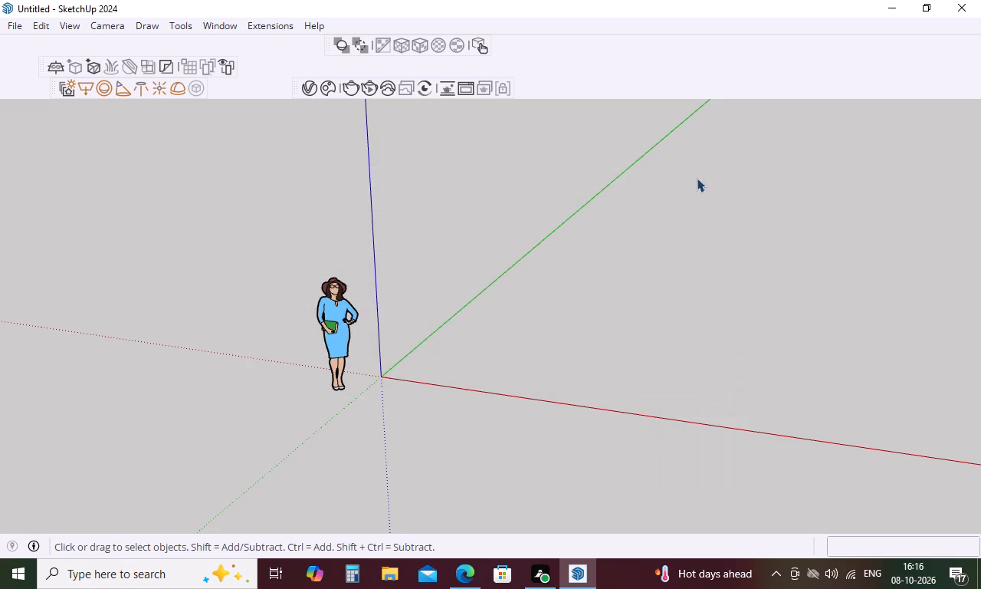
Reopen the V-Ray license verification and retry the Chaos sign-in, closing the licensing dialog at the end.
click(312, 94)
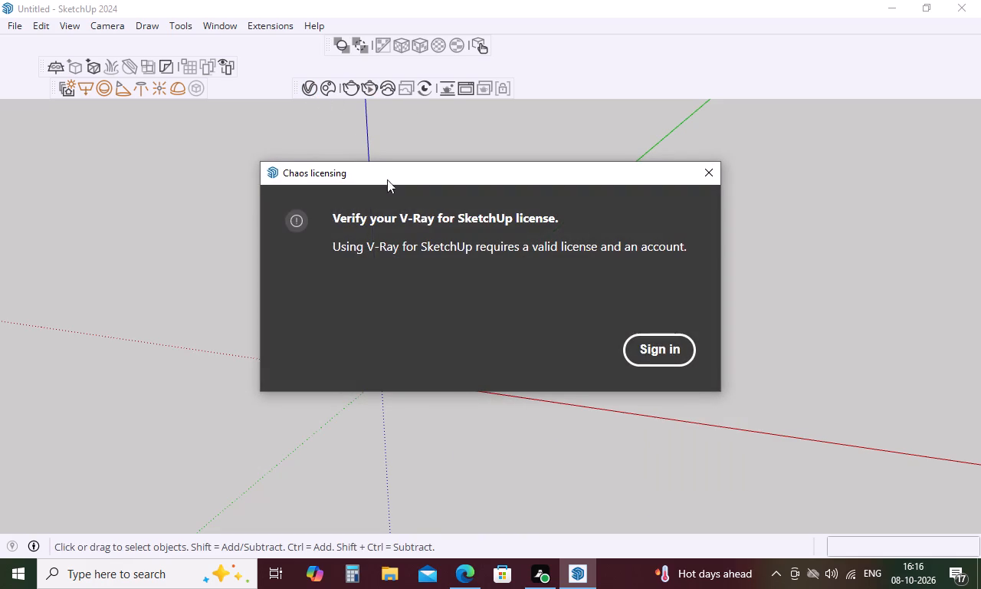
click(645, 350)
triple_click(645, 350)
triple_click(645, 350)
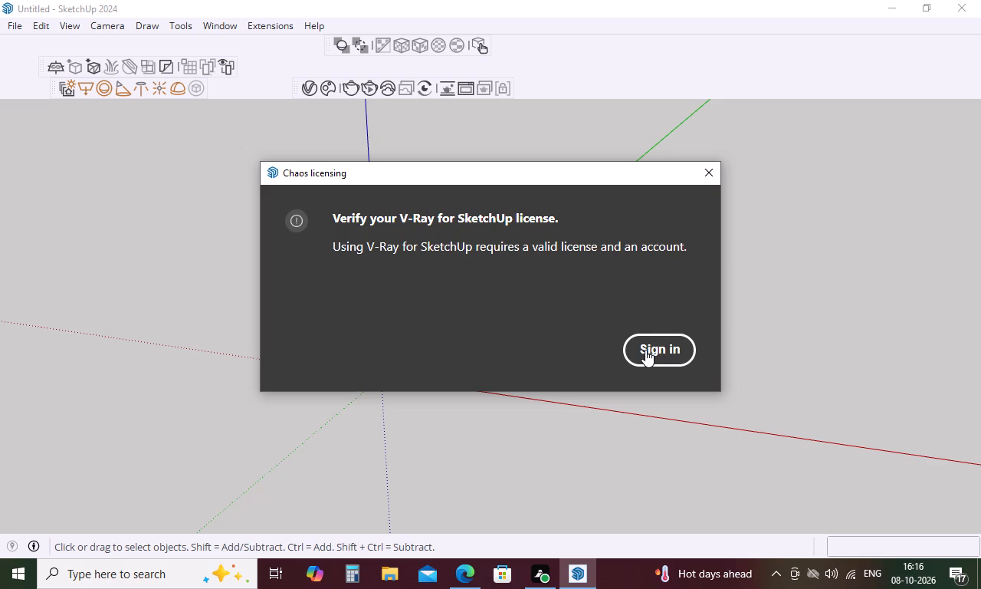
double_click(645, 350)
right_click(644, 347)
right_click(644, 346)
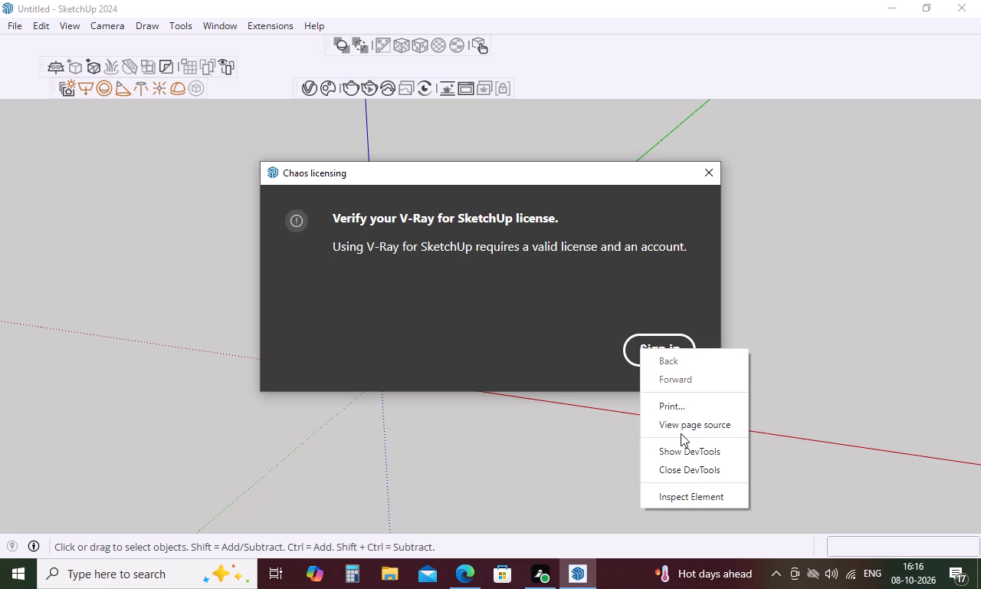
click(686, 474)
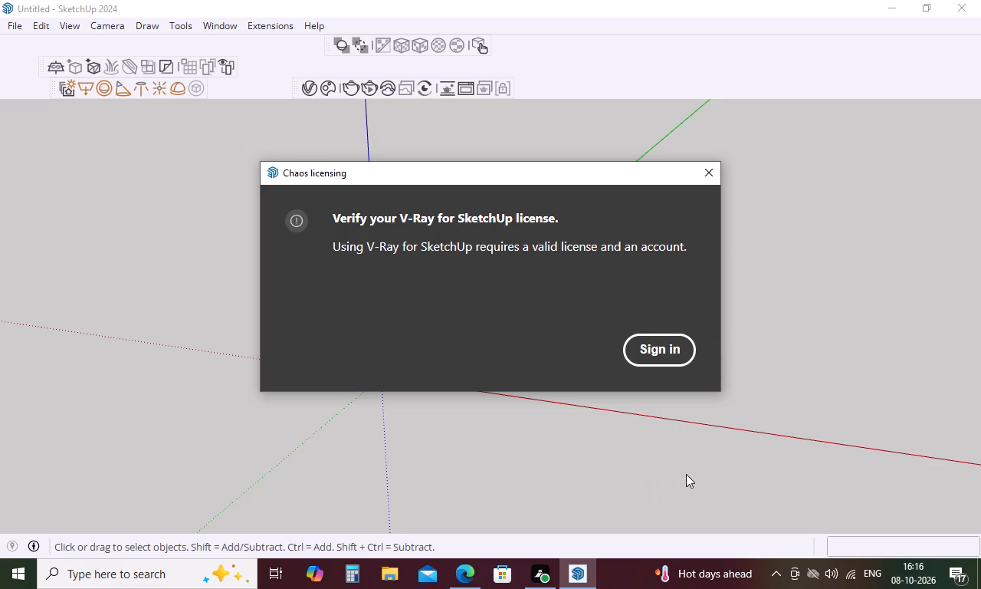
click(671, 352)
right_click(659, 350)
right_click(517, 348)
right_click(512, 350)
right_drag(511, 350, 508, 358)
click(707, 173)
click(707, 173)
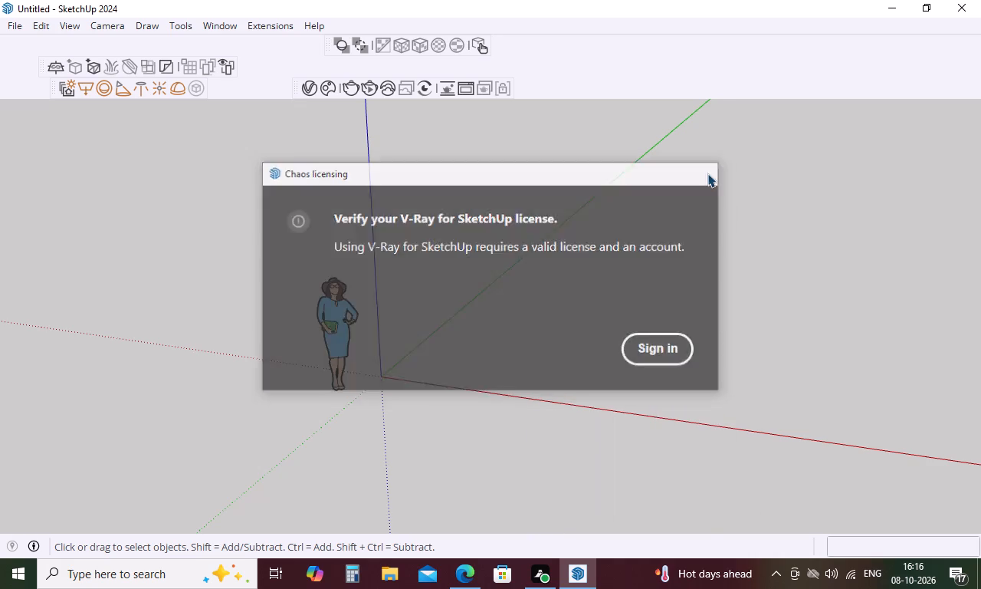
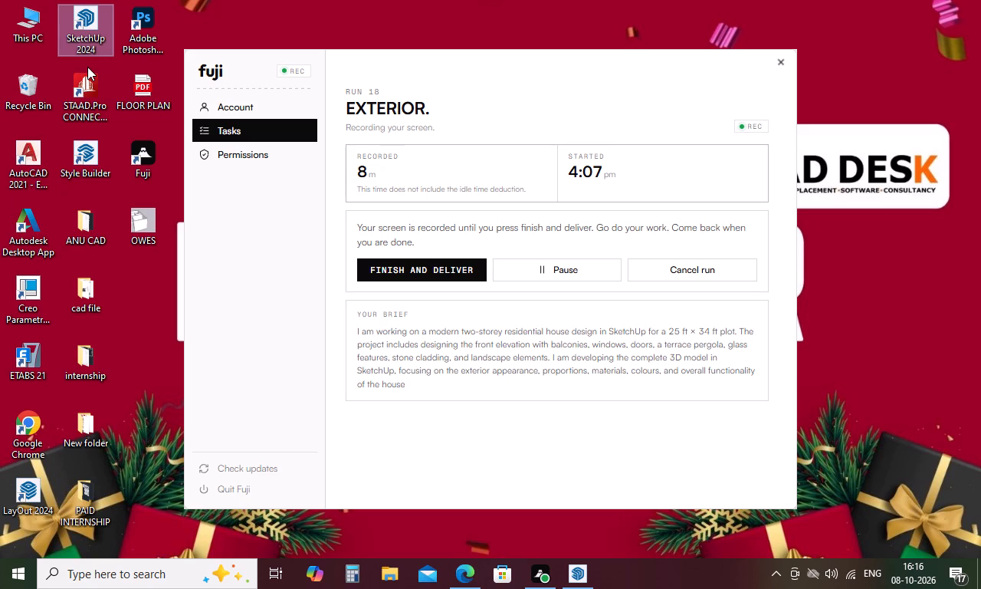
Launch SketchUp 2024 again from the desktop to reach its welcome window.
double_click(75, 17)
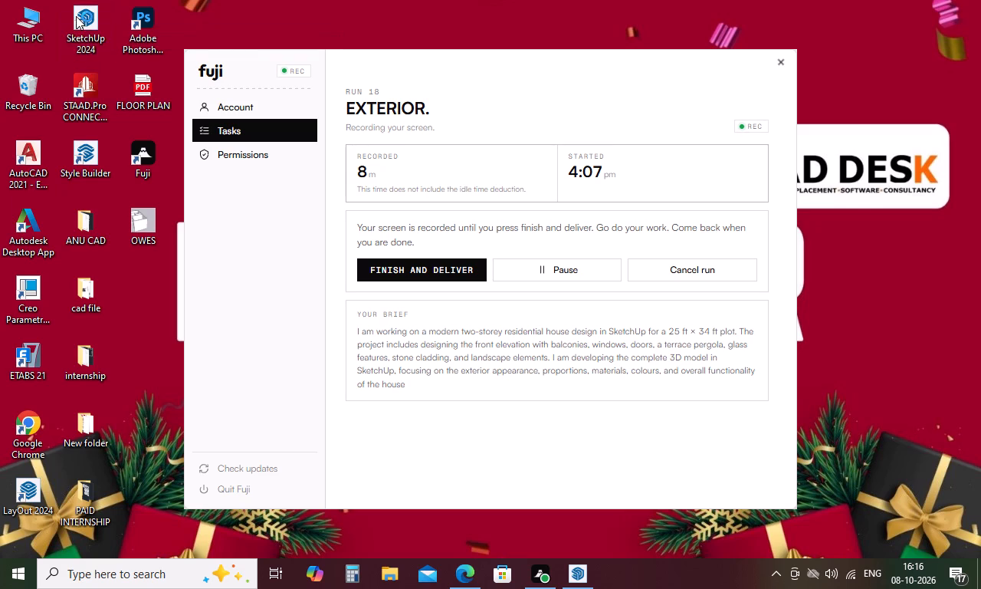
click(76, 16)
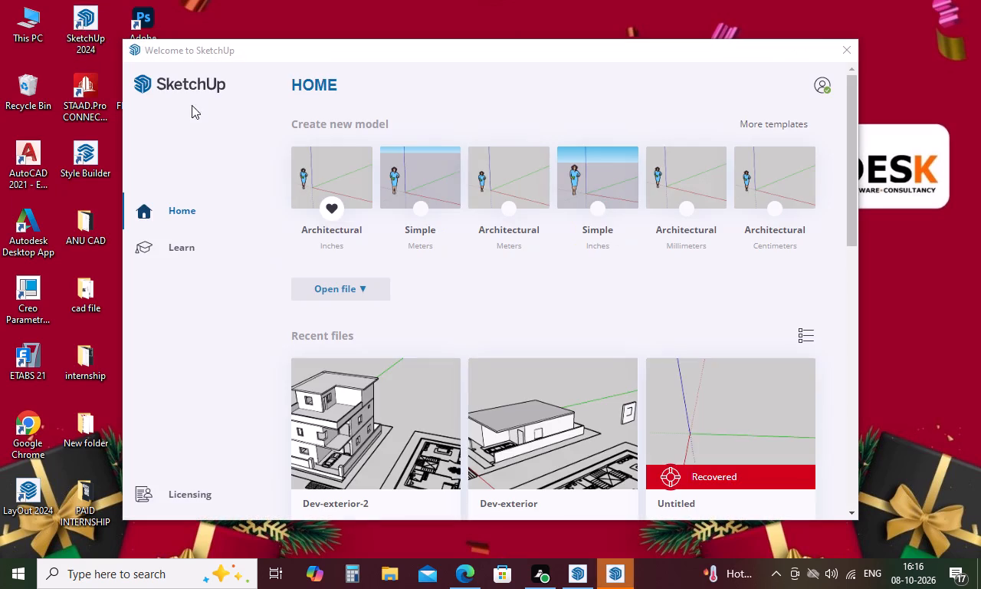
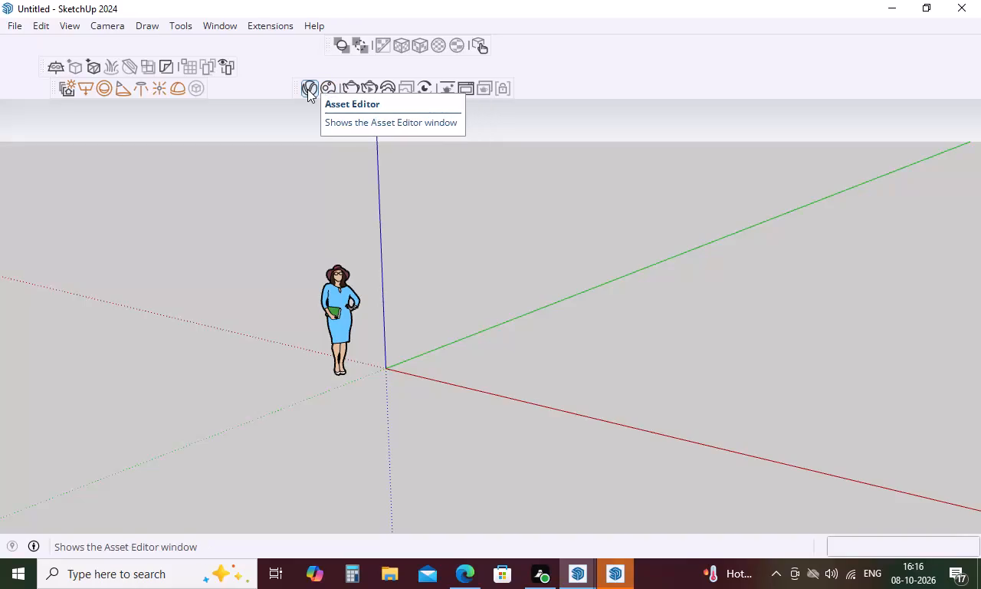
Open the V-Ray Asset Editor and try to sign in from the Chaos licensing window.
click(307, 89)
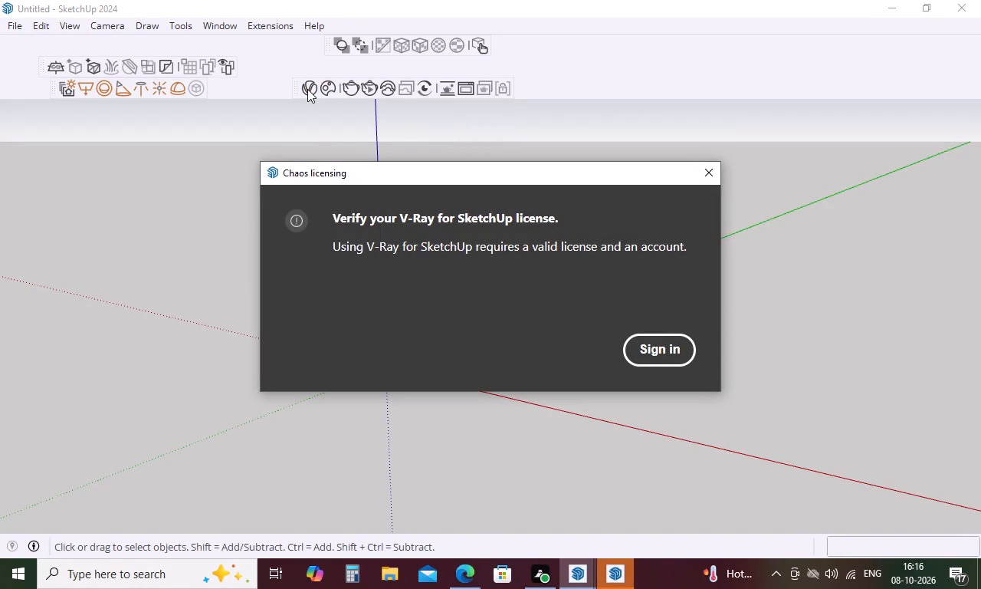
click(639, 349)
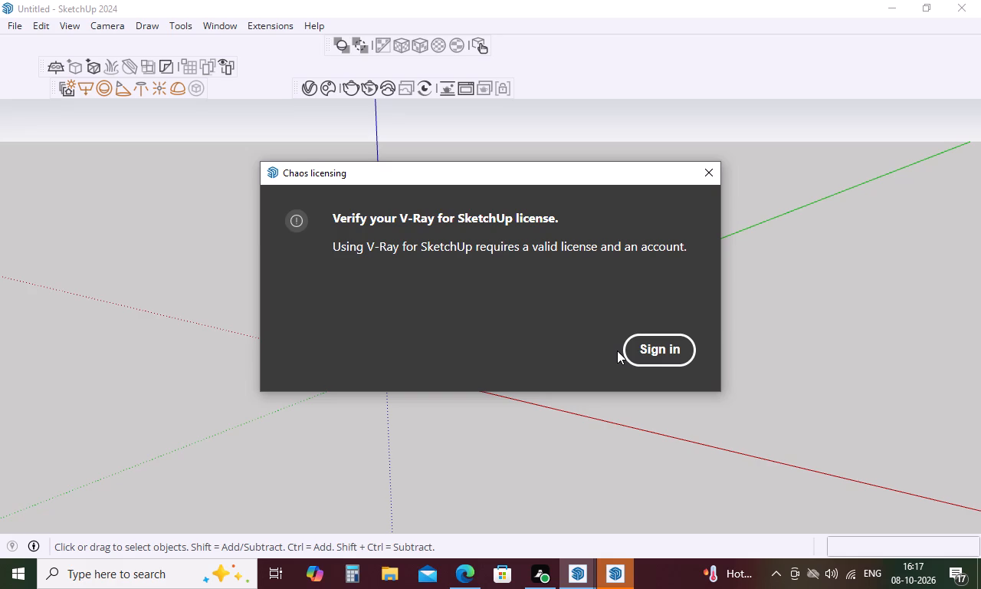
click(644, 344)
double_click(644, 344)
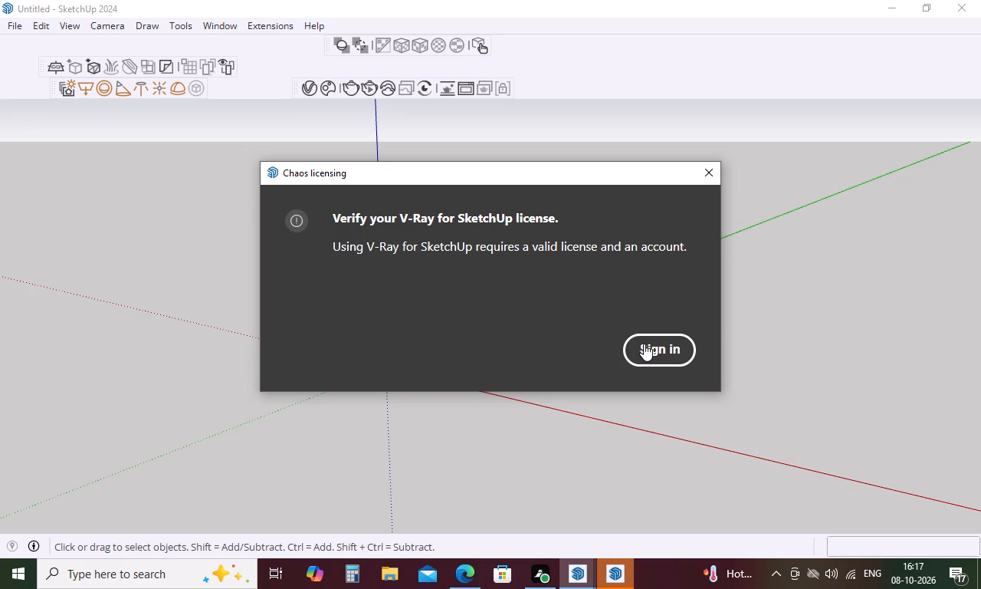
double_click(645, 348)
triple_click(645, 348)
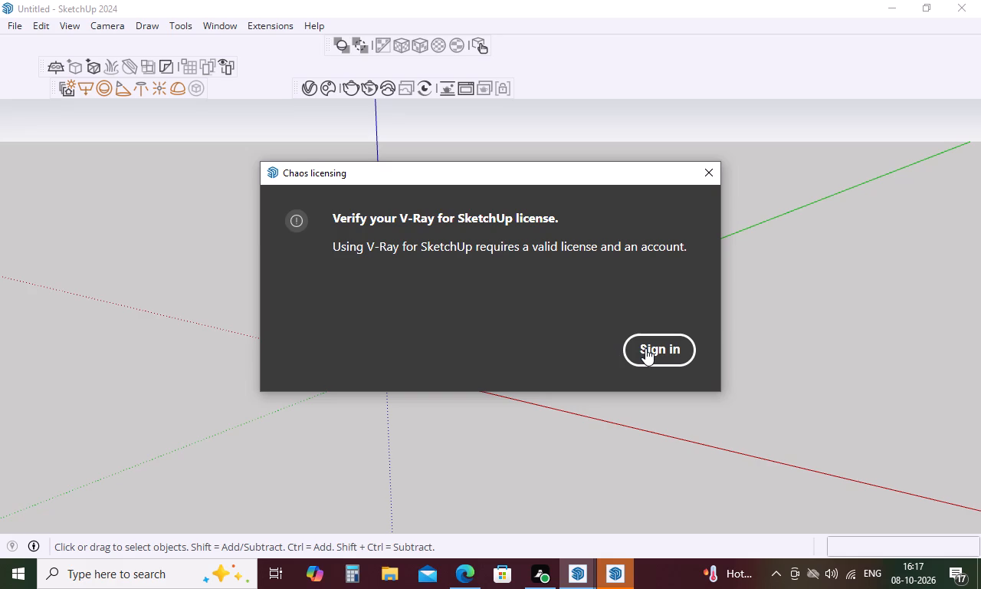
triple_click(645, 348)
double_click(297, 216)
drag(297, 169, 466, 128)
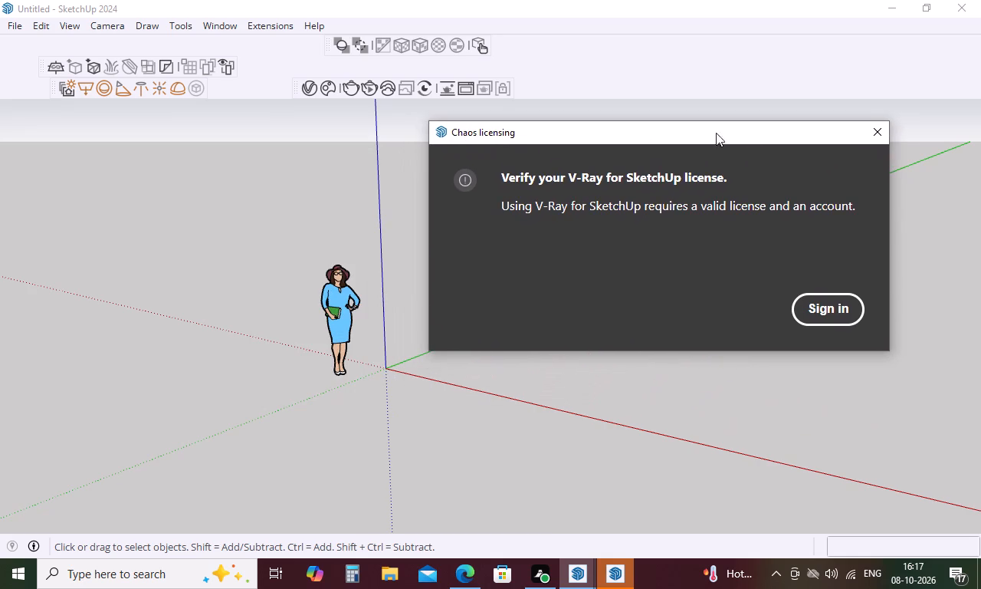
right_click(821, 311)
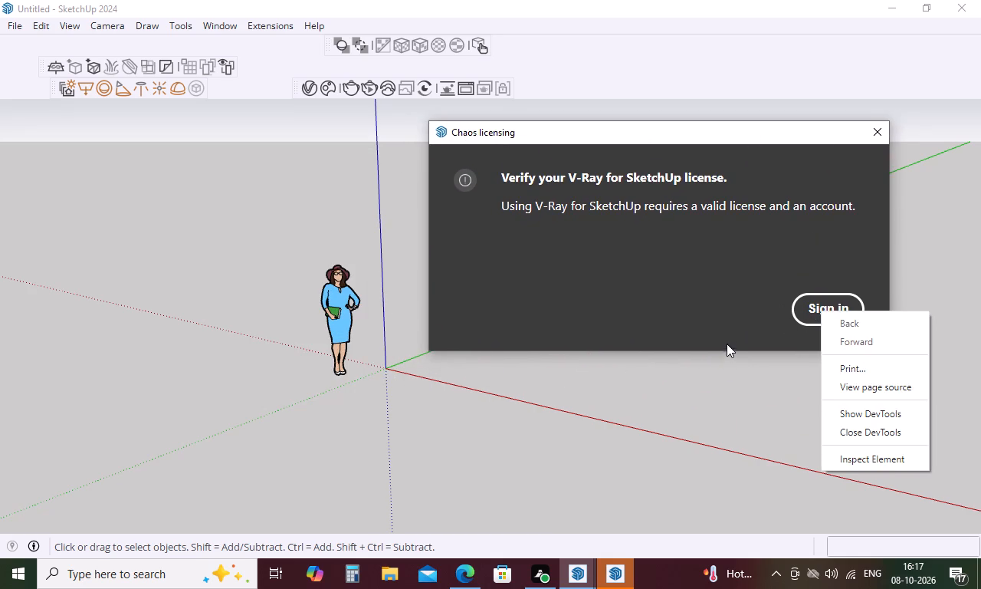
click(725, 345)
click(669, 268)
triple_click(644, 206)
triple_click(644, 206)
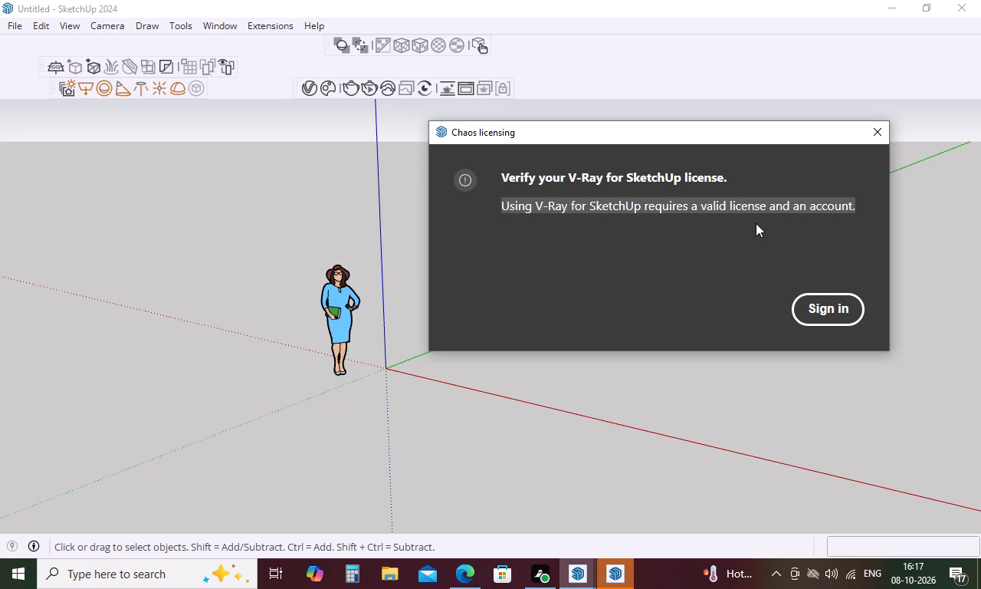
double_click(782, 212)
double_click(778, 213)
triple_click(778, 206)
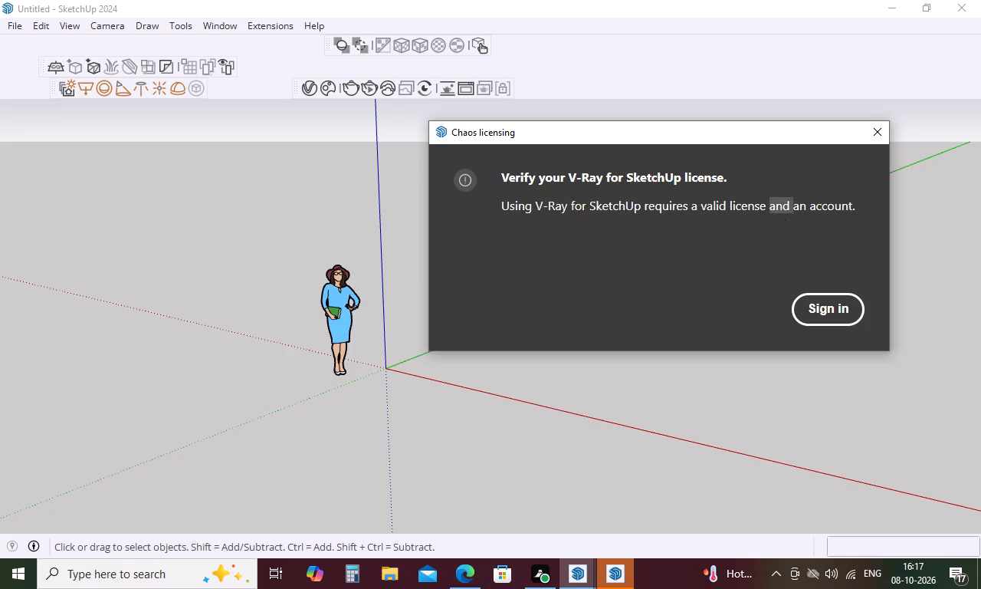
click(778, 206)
Inspect the Chaos licensing message in DevTools, examining its page markup and style rules, and minimise the inspector.
right_click(691, 198)
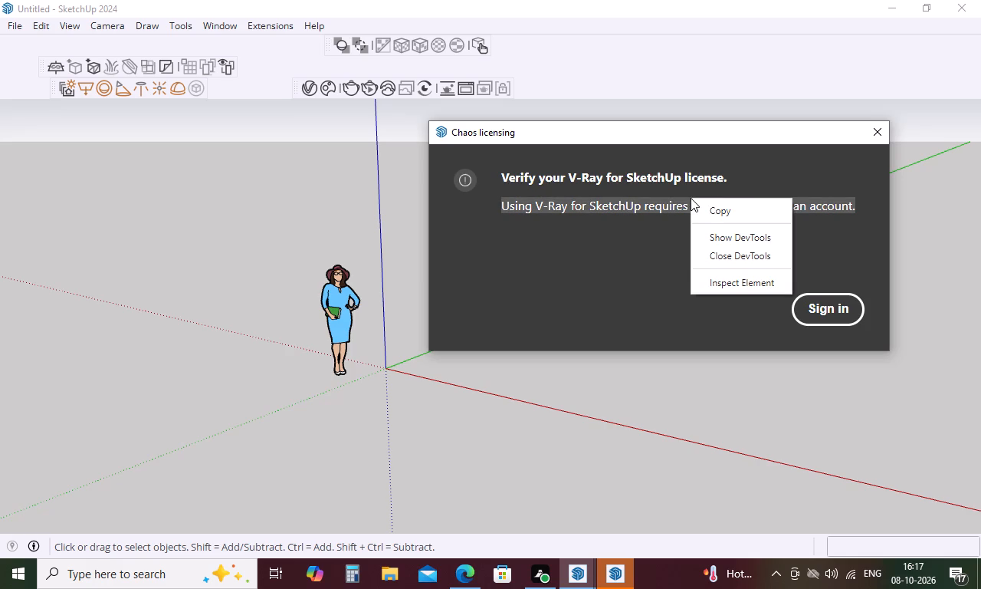
click(730, 285)
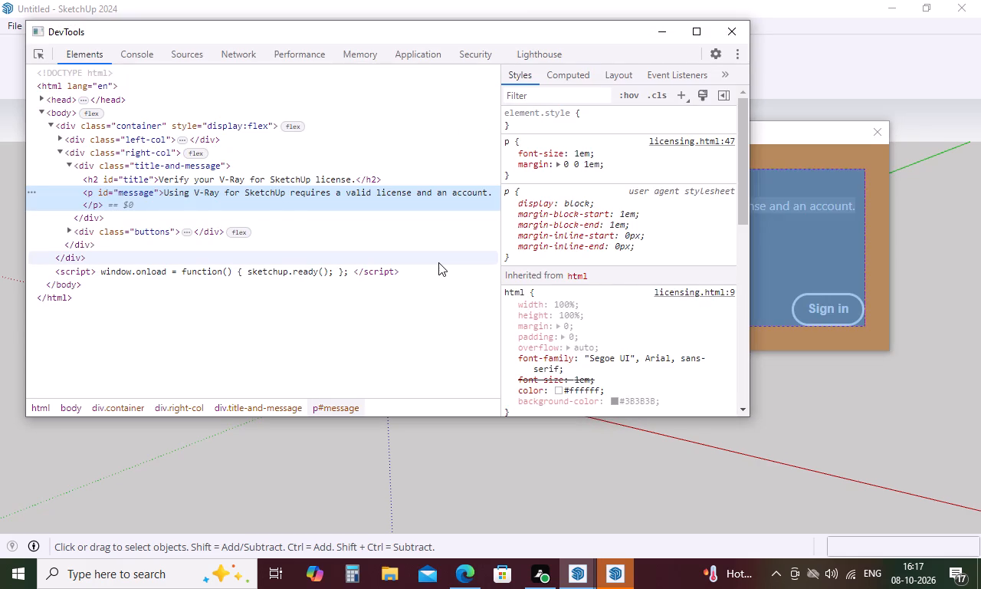
scroll(438, 262, down, 4)
scroll(438, 262, up, 4)
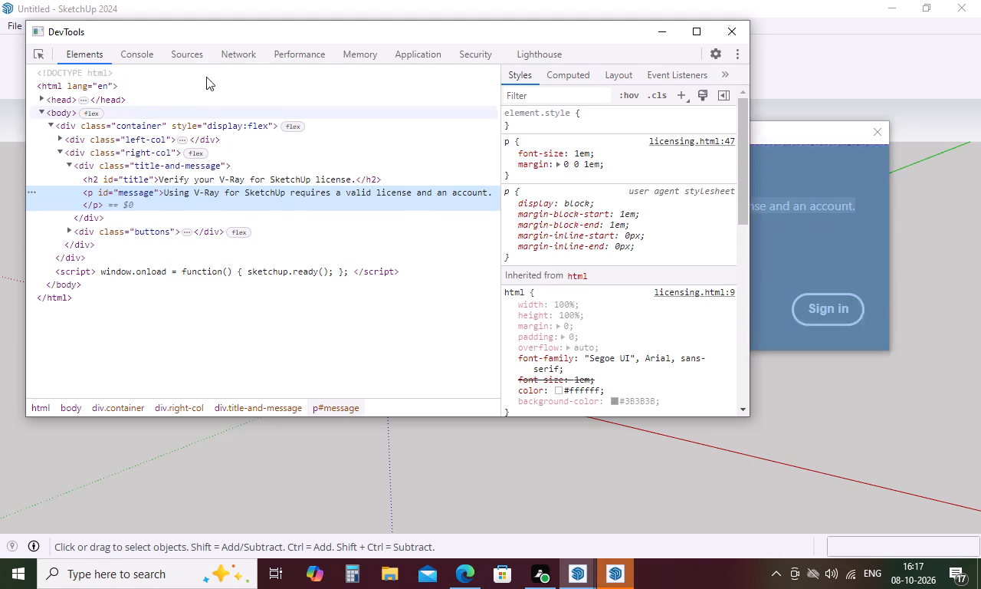
scroll(631, 235, down, 4)
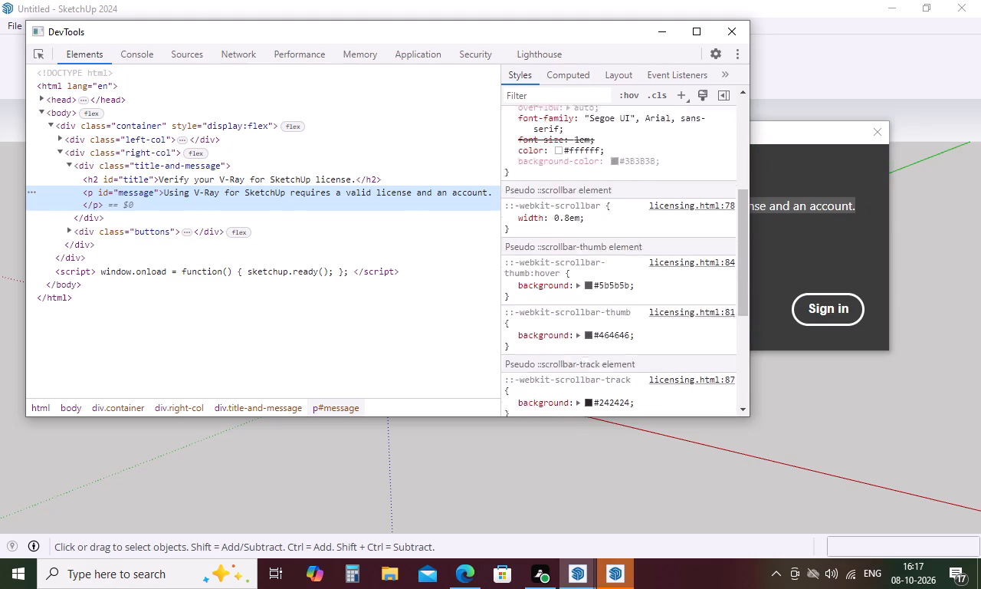
scroll(630, 235, down, 12)
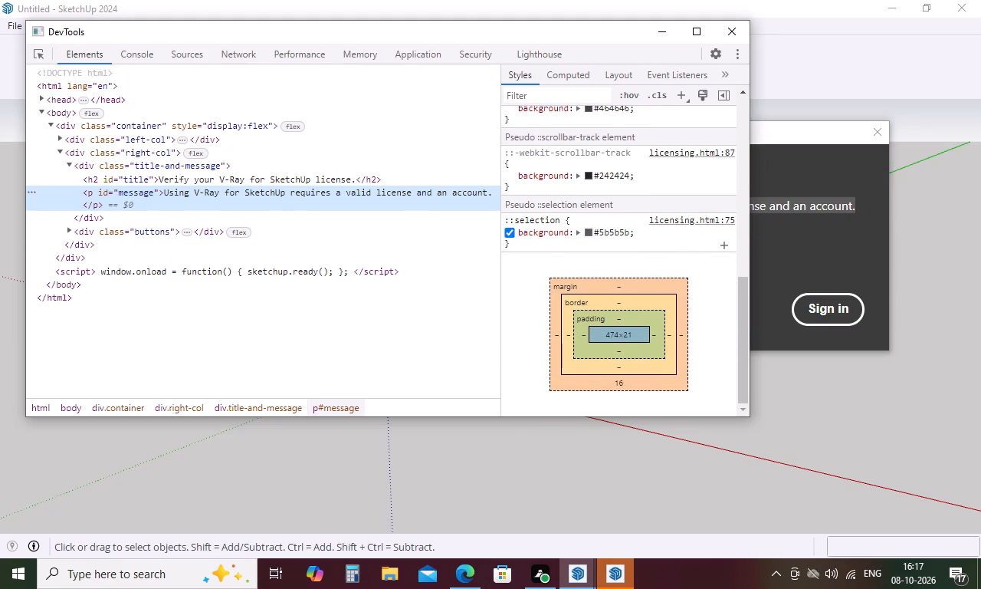
scroll(630, 235, up, 2)
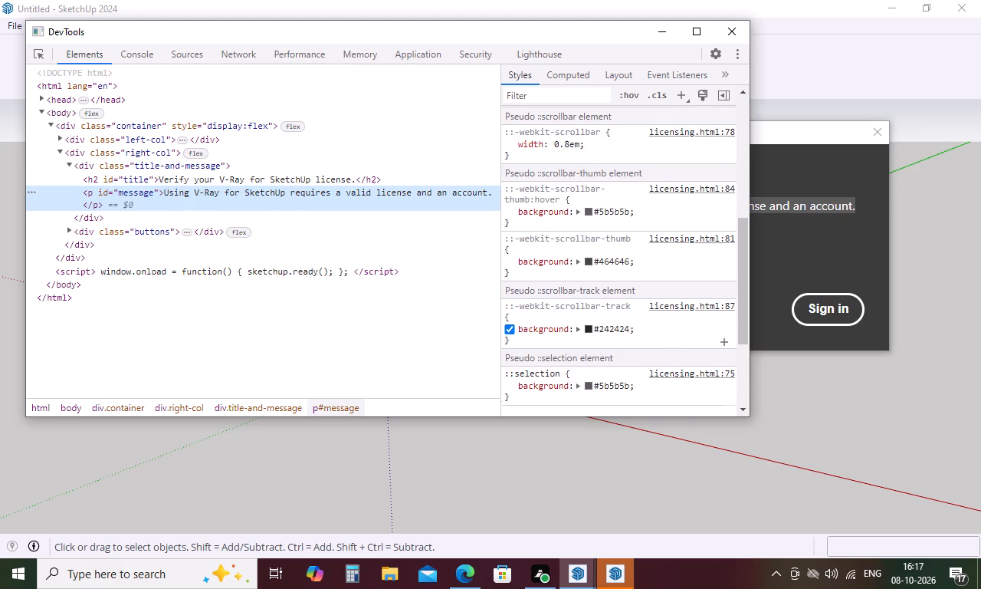
scroll(630, 235, up, 12)
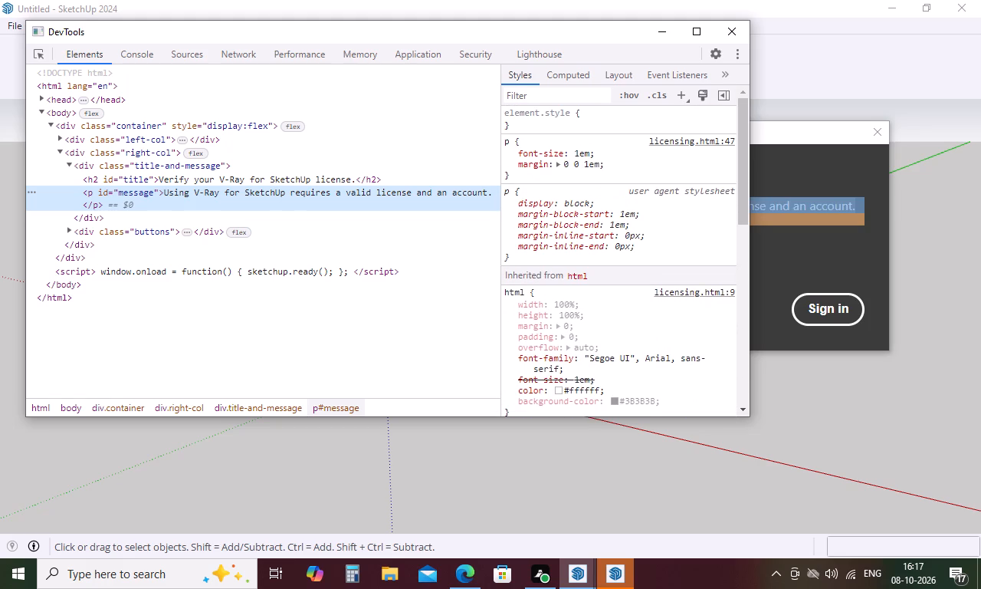
scroll(629, 218, up, 4)
click(660, 34)
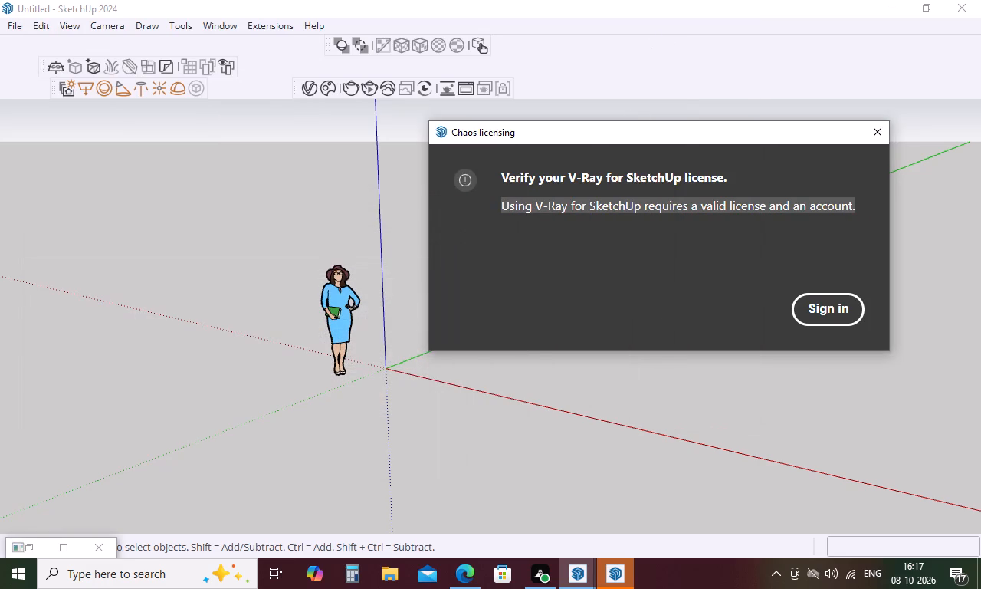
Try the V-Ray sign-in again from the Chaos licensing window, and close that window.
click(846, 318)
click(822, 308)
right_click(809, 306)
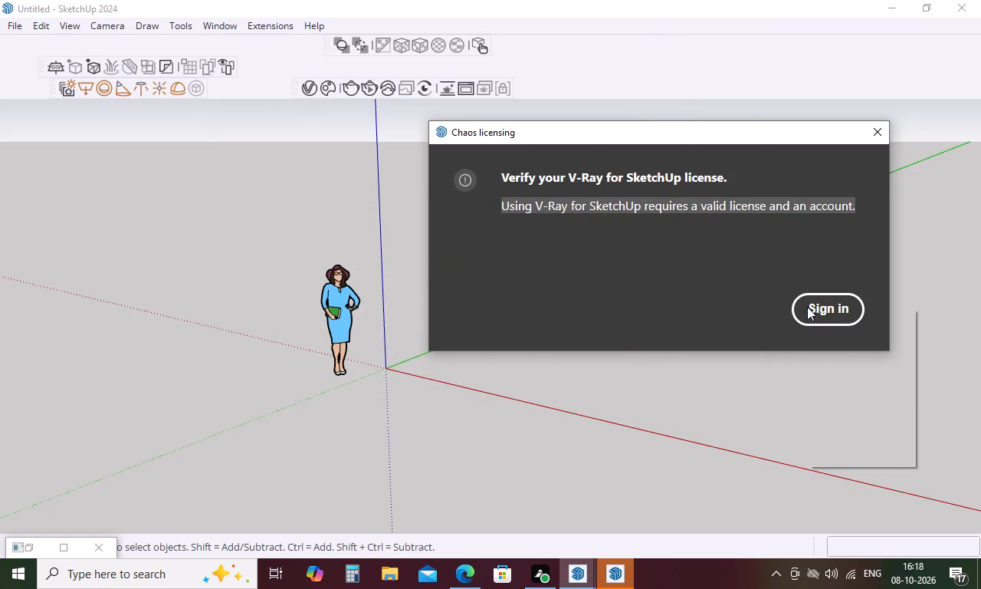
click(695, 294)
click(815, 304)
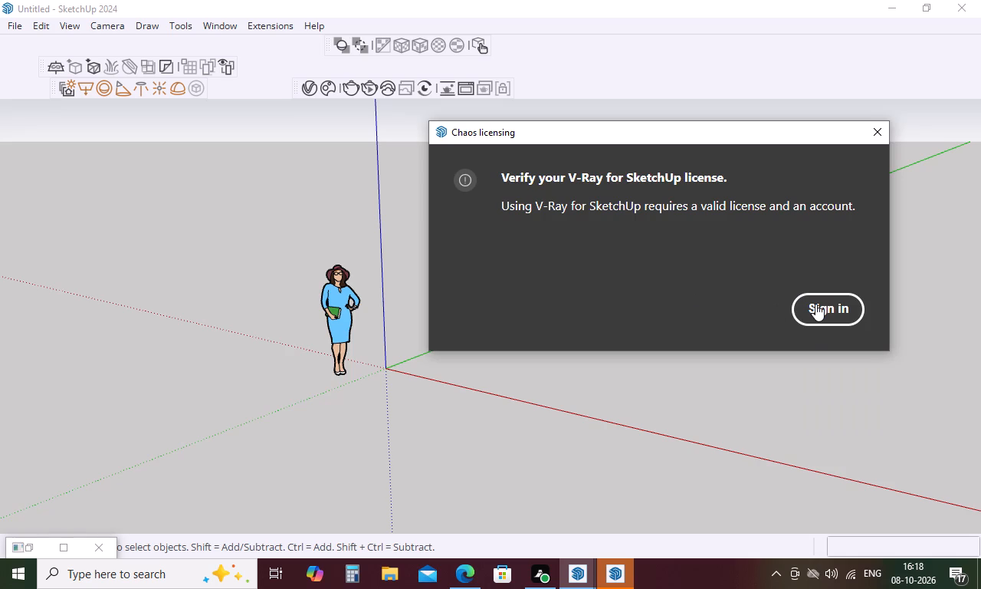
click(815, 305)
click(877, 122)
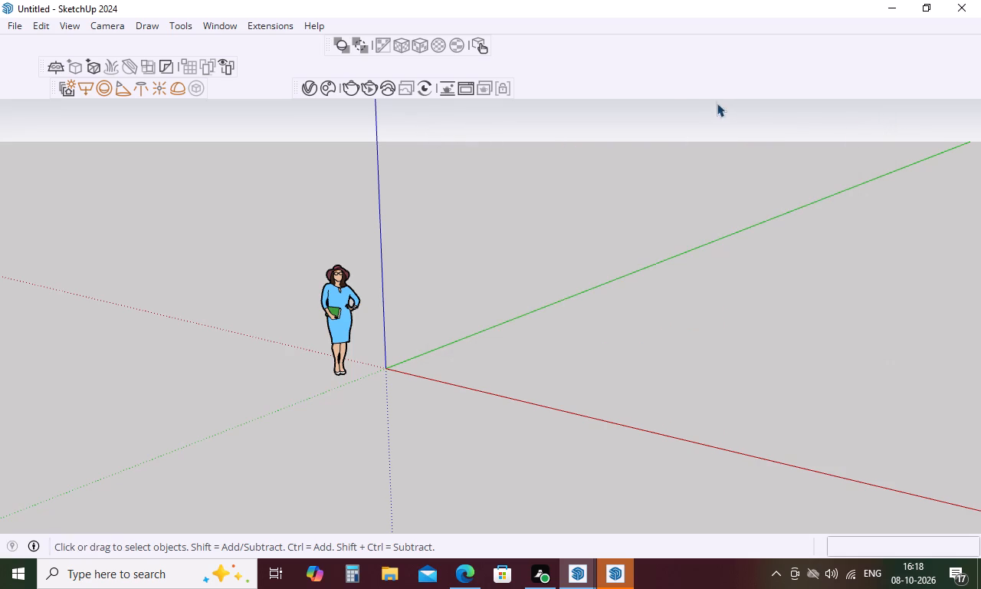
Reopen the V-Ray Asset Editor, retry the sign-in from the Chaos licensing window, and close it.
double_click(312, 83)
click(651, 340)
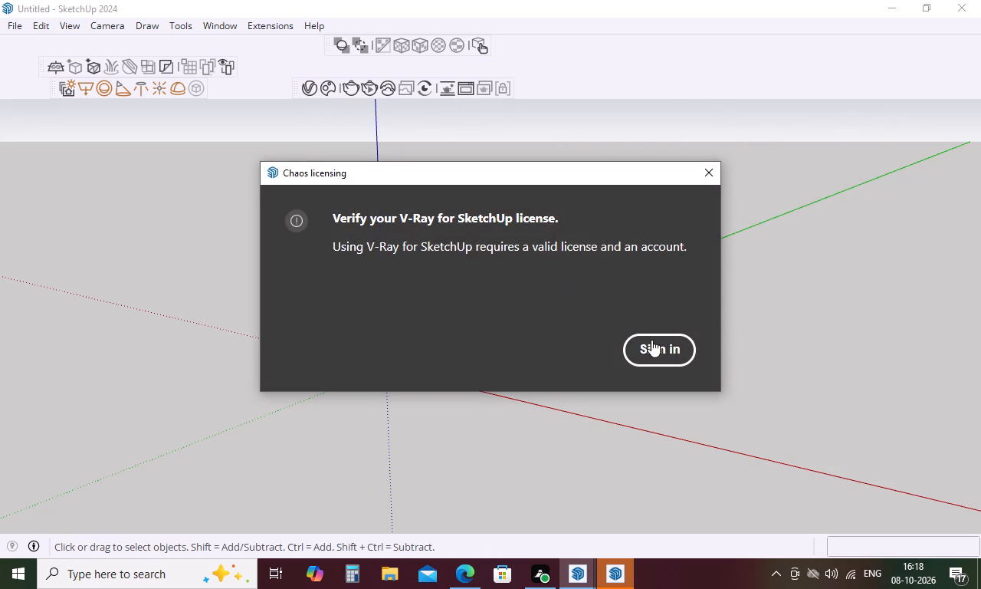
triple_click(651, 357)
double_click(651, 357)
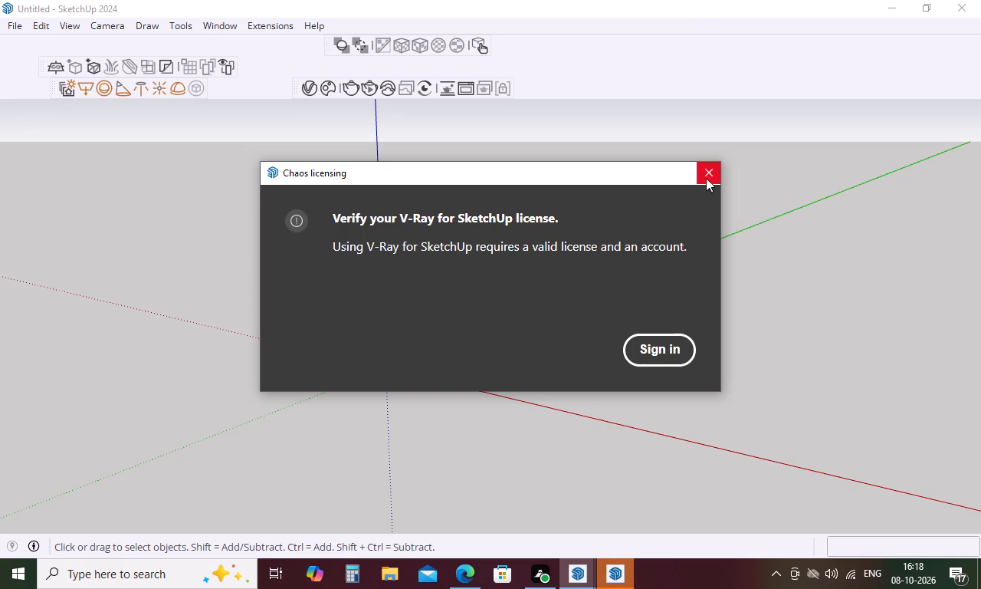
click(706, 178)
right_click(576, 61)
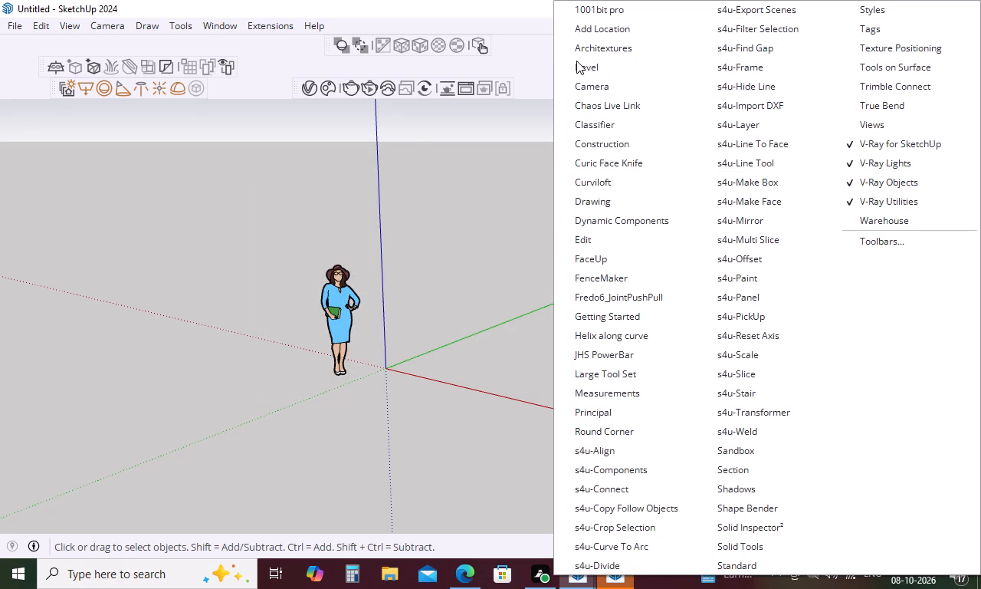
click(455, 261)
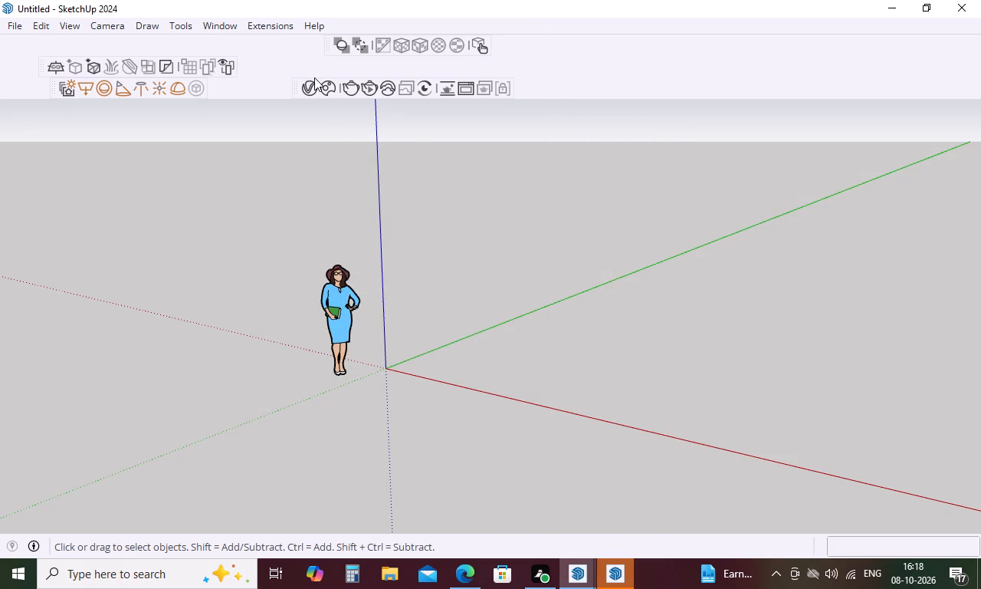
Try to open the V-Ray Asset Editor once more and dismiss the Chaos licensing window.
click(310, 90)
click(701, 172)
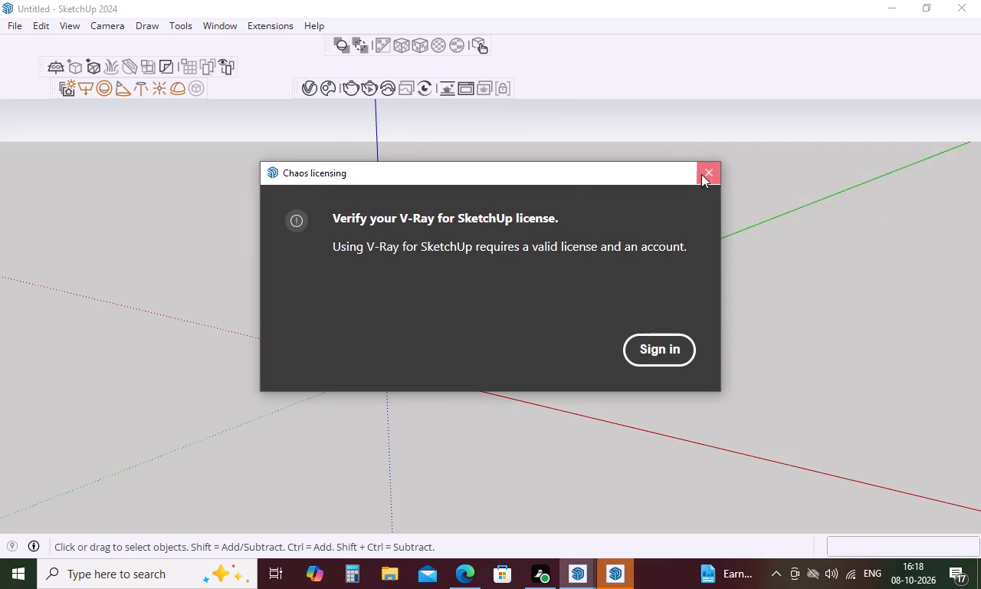
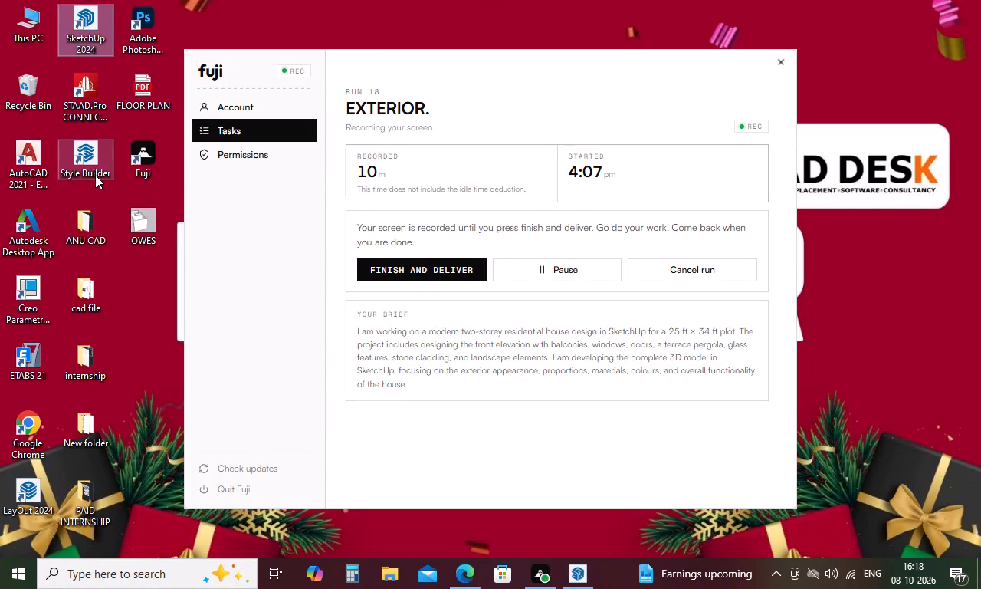
Launch SketchUp 2024 from the desktop shortcut to reach its welcome window.
double_click(94, 39)
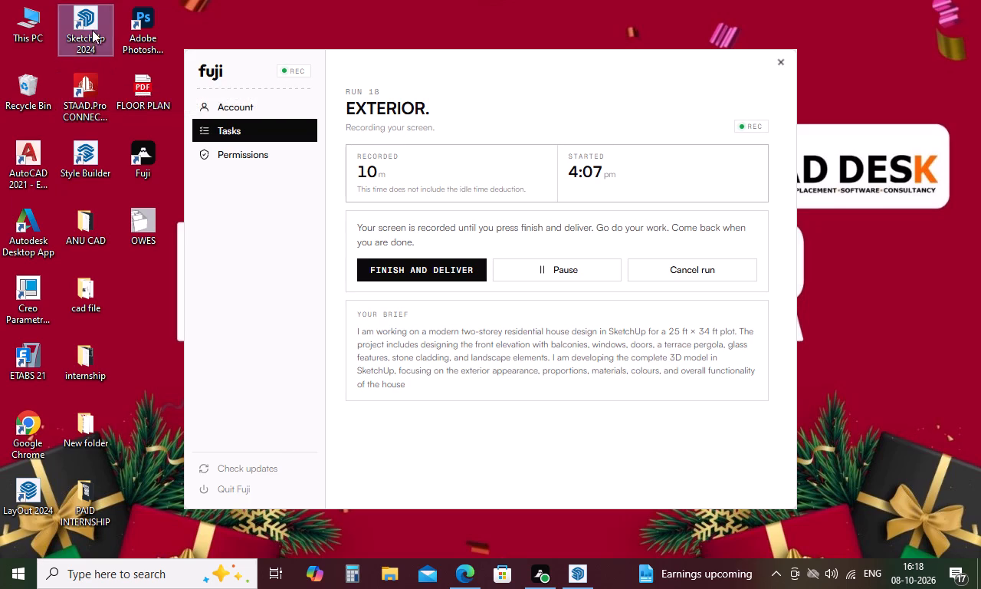
right_drag(89, 33, 87, 40)
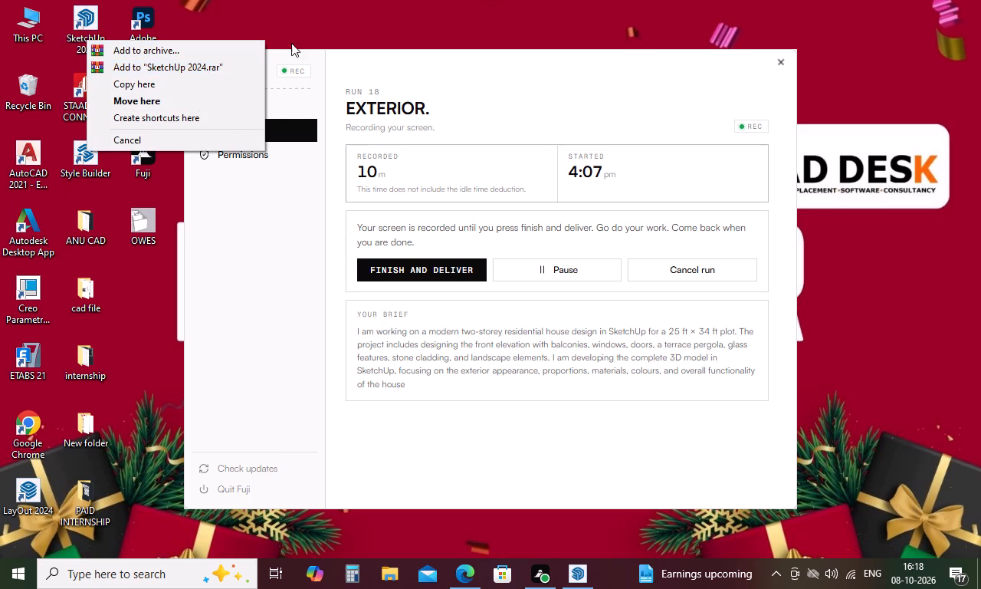
click(363, 18)
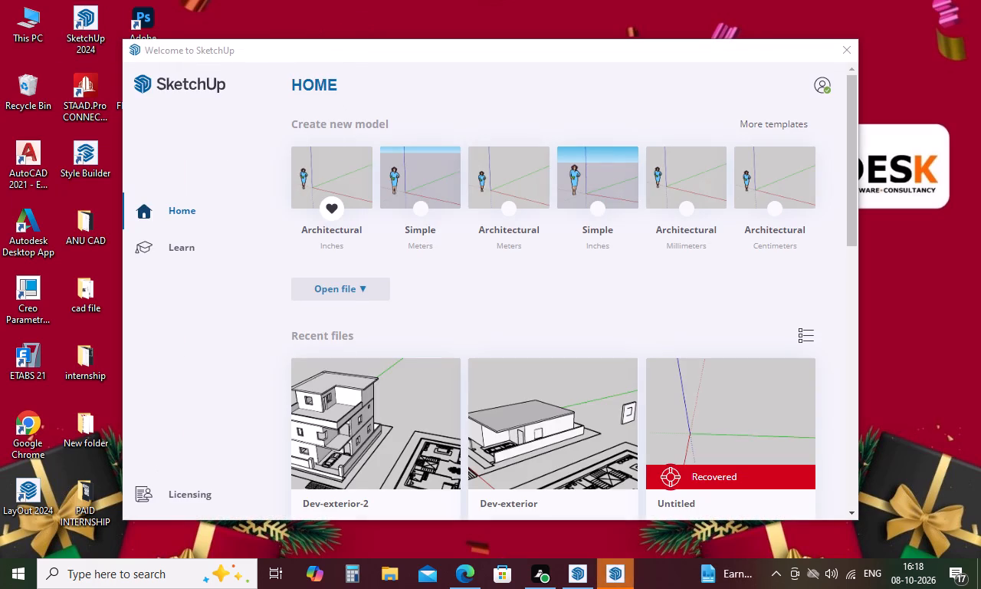
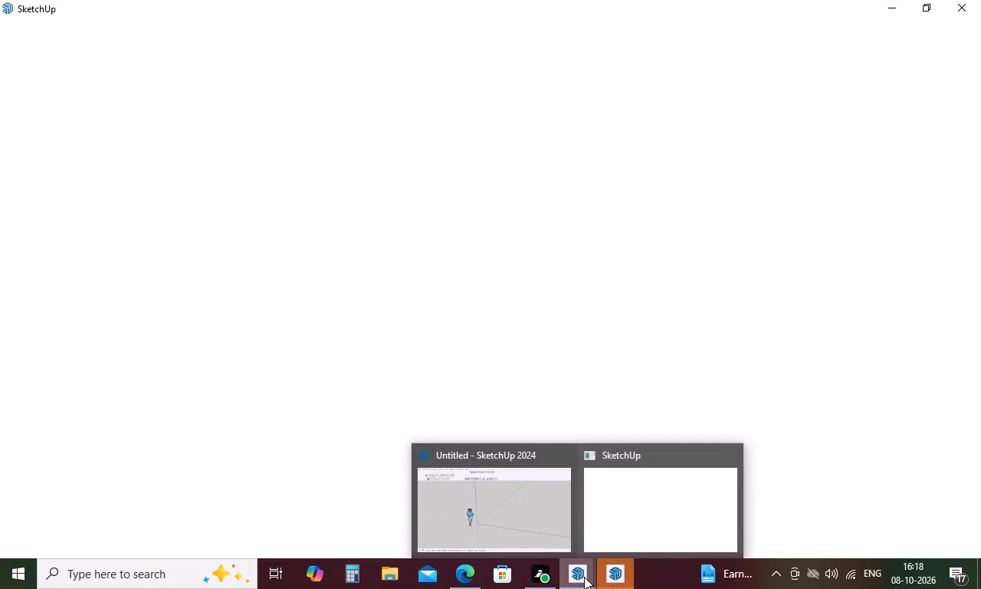
Close the leftover untitled SketchUp 2024 session and dismiss its crash report without sending it.
click(564, 453)
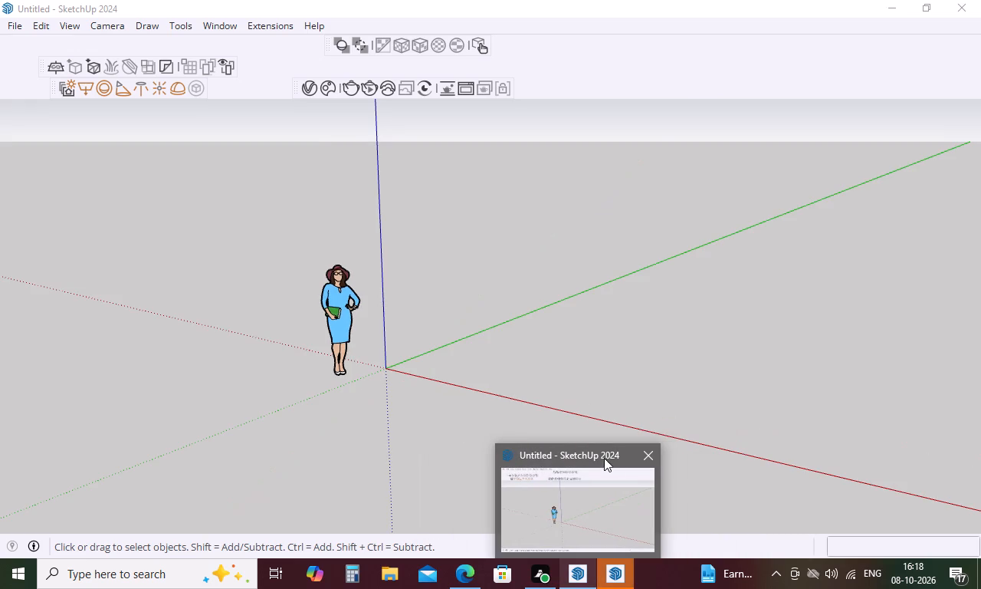
click(650, 452)
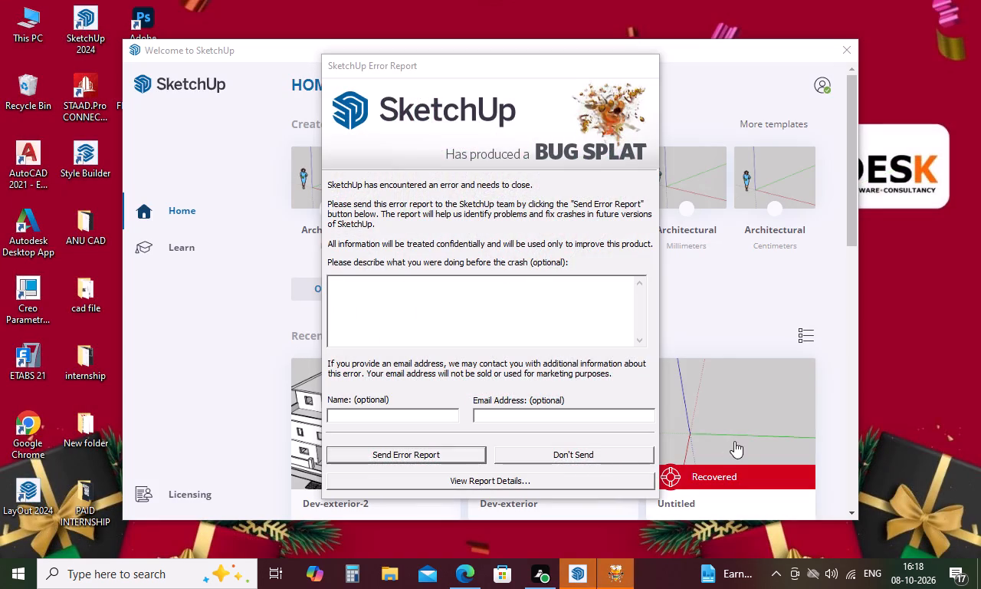
click(710, 304)
click(720, 274)
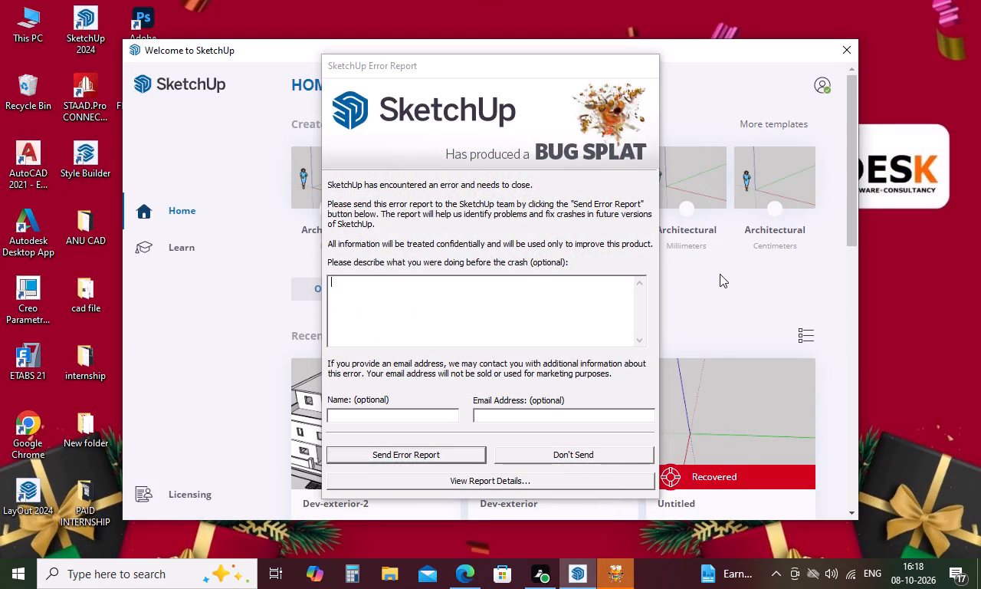
click(556, 456)
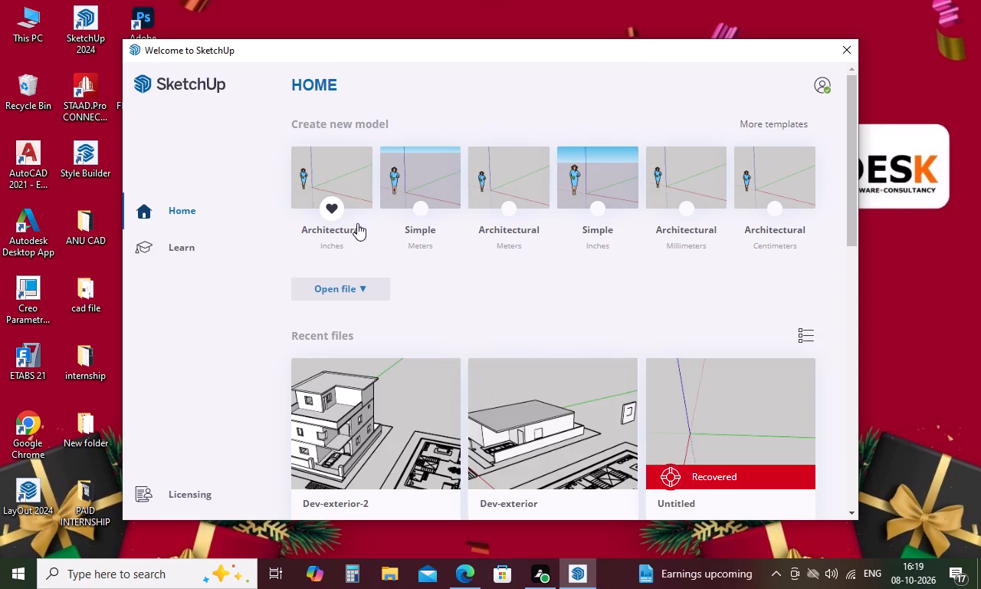
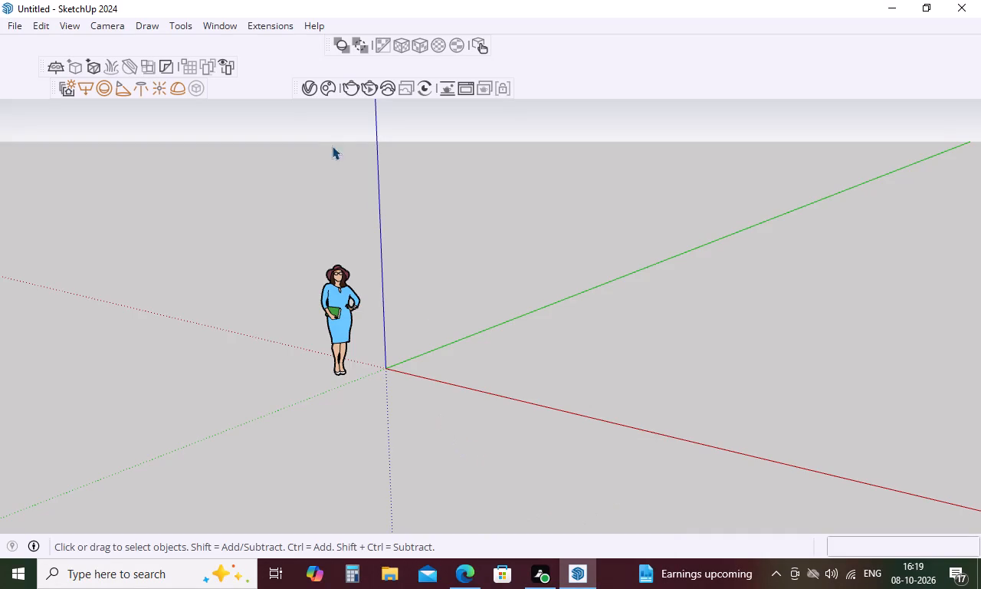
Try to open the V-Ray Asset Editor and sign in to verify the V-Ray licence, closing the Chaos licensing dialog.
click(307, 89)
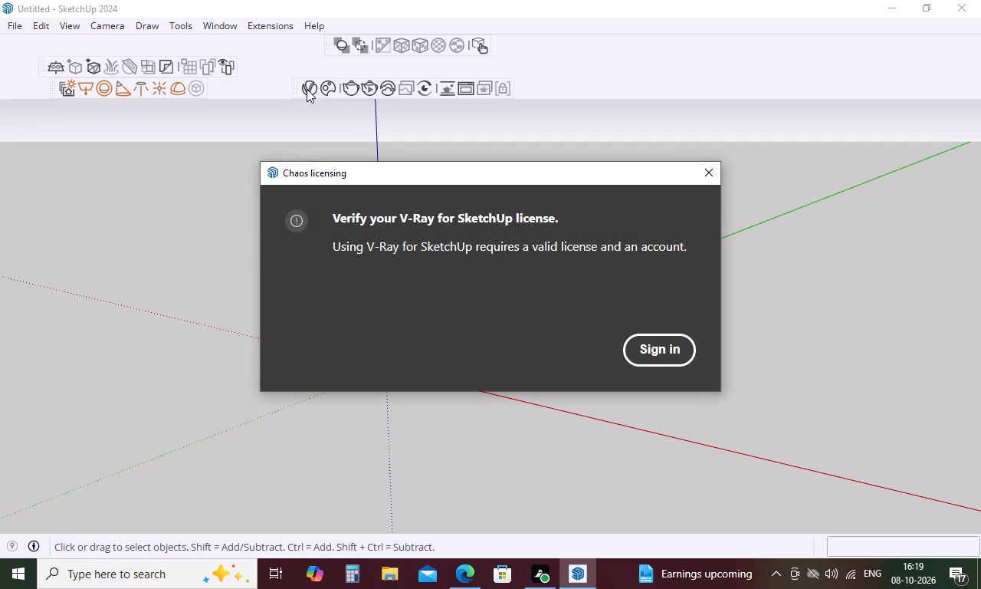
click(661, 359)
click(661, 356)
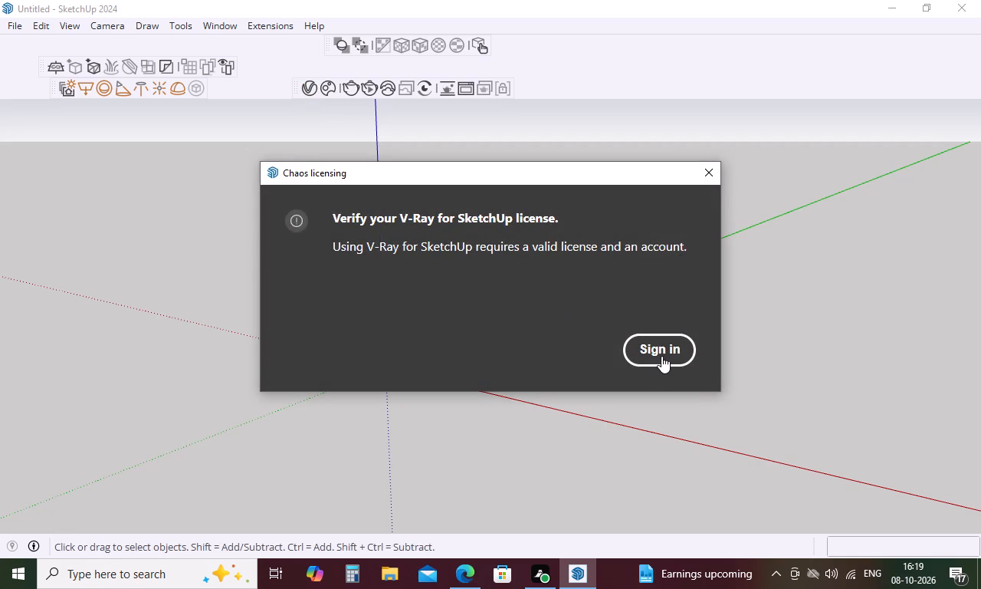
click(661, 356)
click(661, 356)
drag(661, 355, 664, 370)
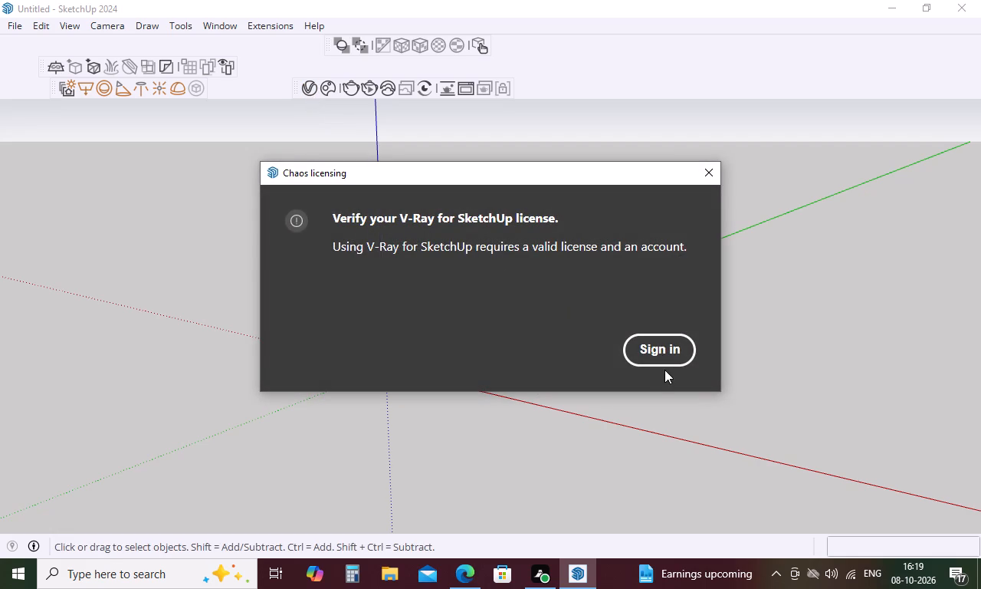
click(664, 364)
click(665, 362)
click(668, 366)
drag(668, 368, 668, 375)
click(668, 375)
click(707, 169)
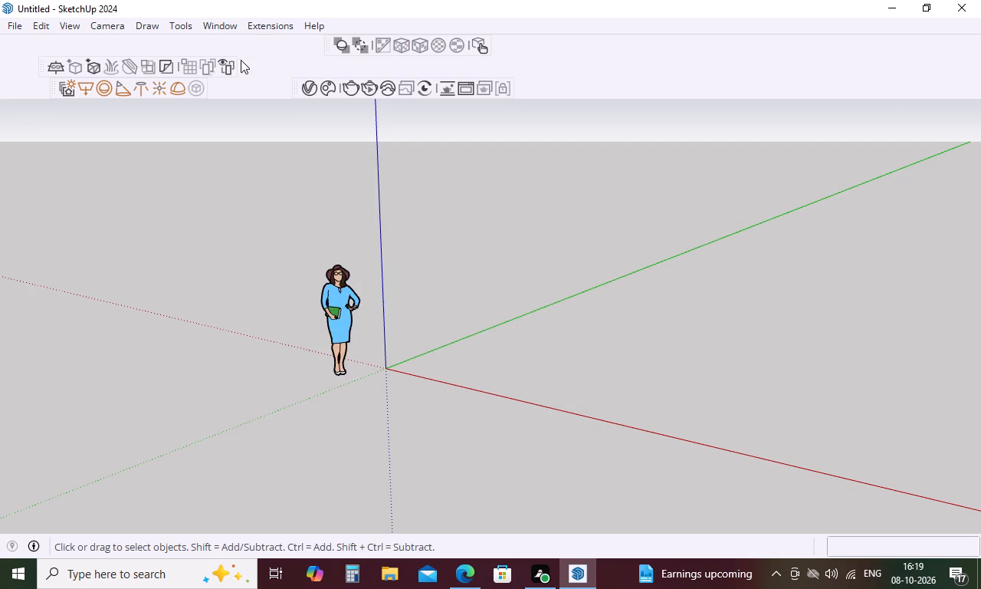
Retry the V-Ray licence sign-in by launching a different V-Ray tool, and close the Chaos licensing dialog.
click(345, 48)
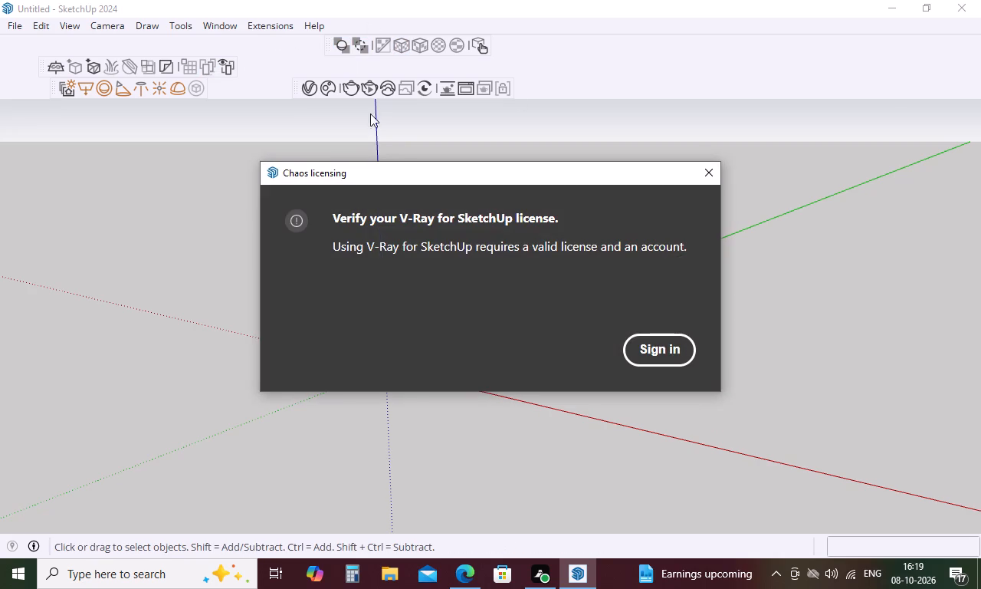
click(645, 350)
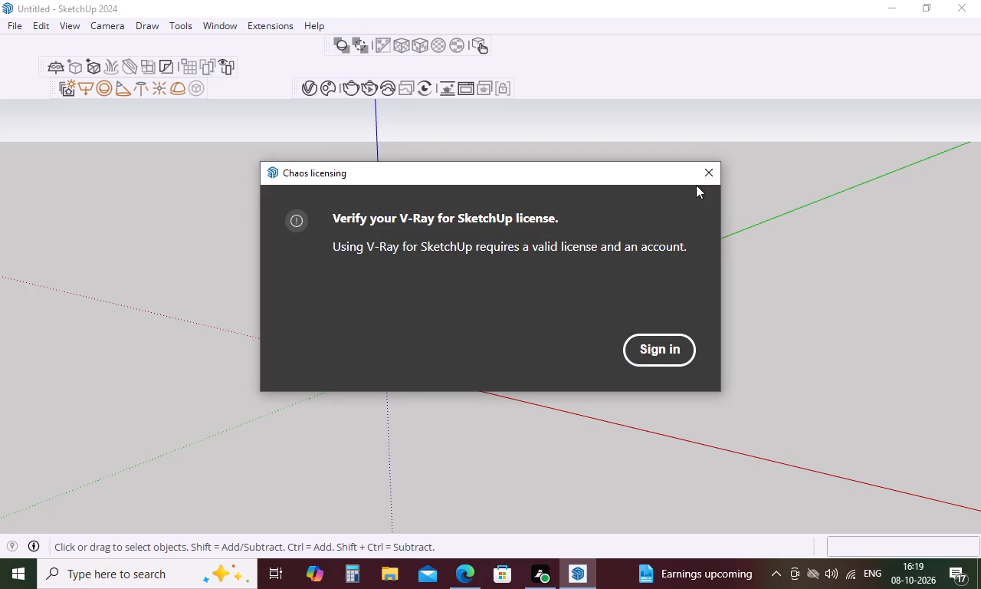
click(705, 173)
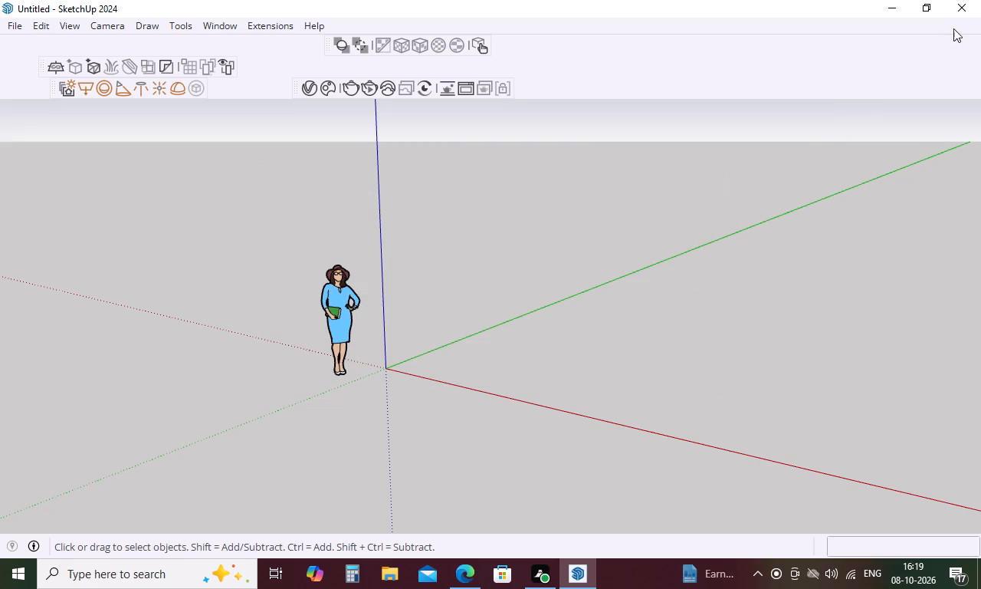
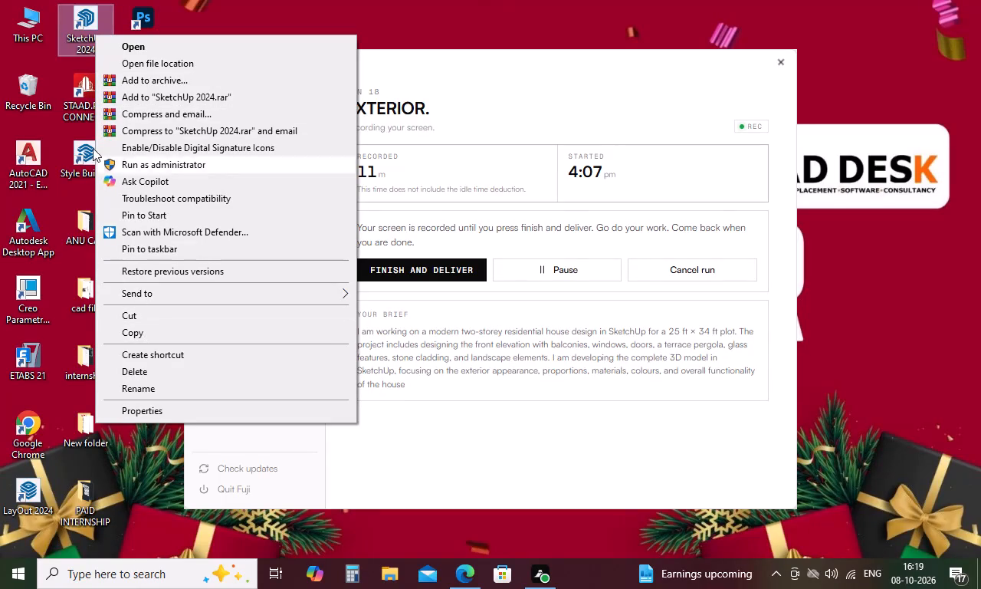
Launch SketchUp 2024 from its desktop shortcut.
click(144, 46)
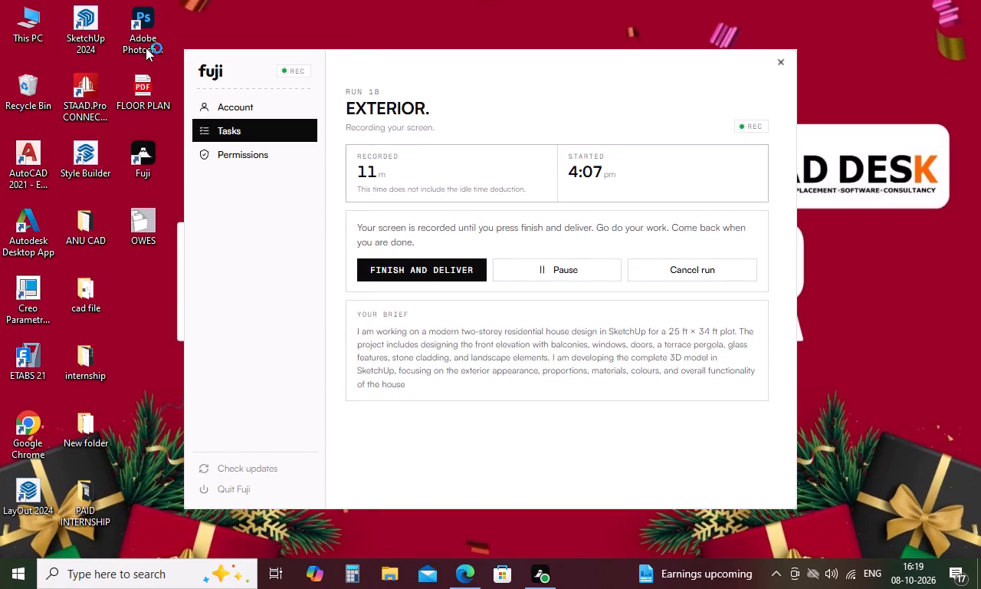
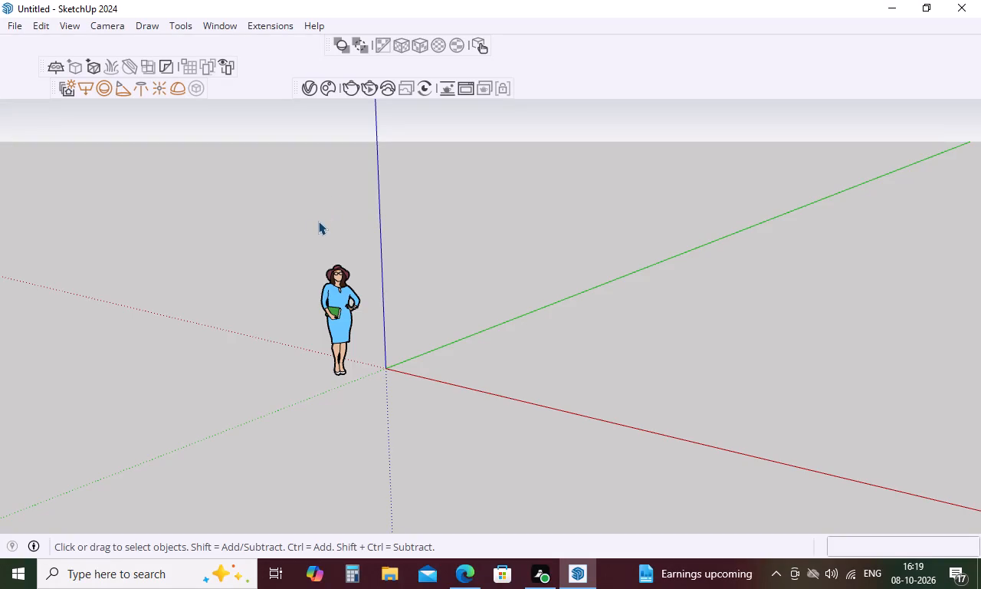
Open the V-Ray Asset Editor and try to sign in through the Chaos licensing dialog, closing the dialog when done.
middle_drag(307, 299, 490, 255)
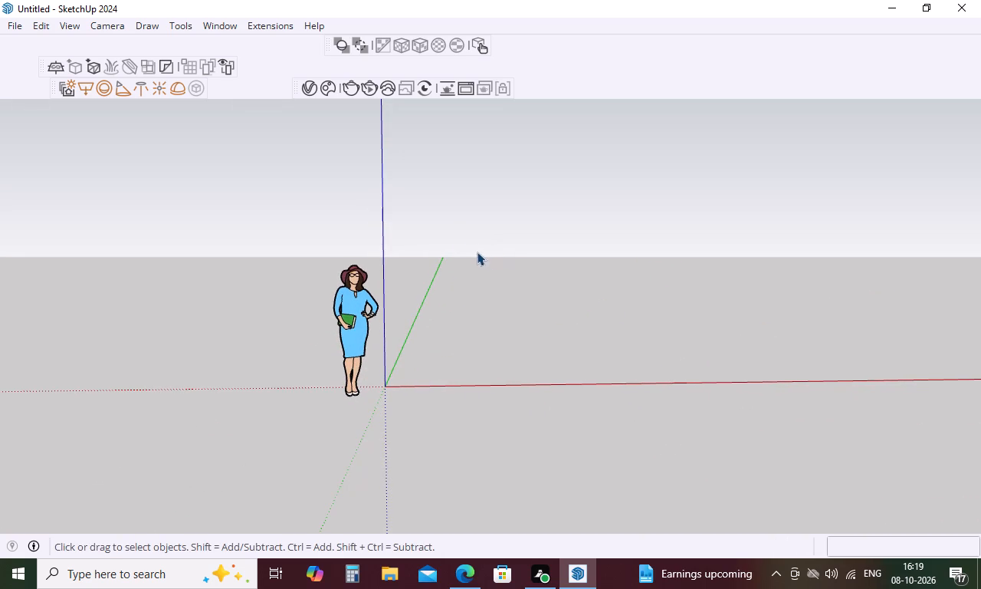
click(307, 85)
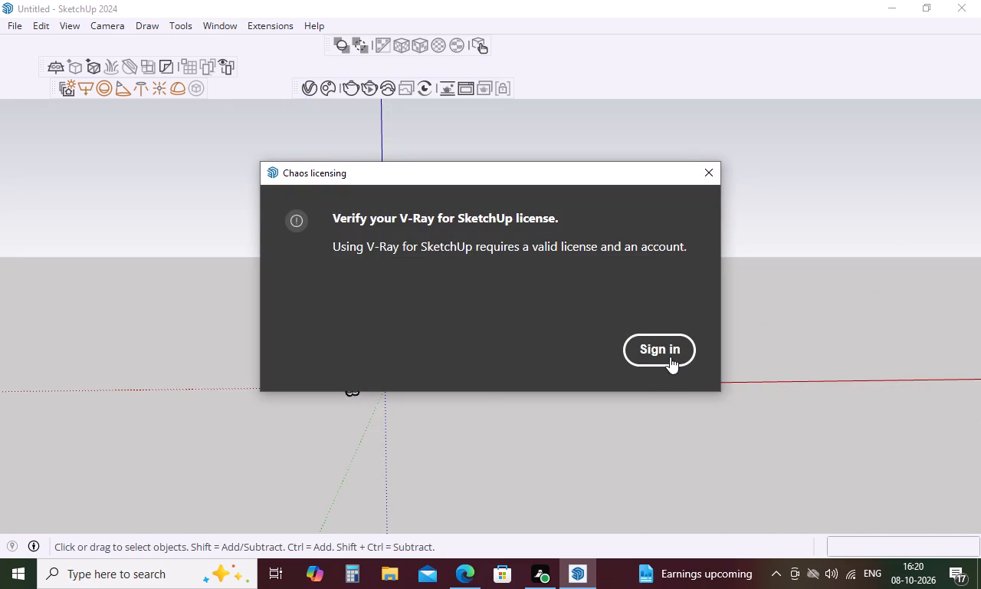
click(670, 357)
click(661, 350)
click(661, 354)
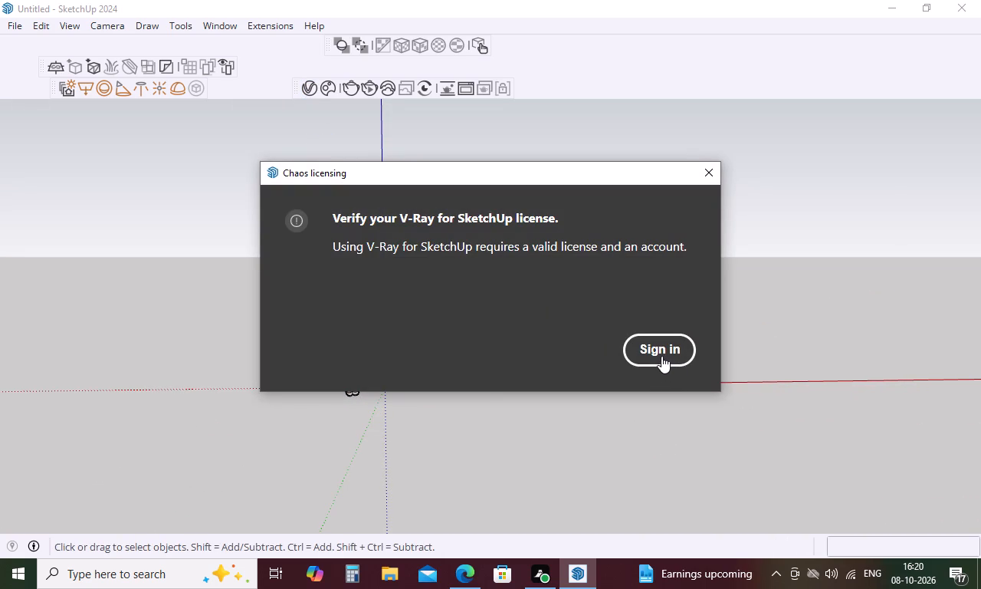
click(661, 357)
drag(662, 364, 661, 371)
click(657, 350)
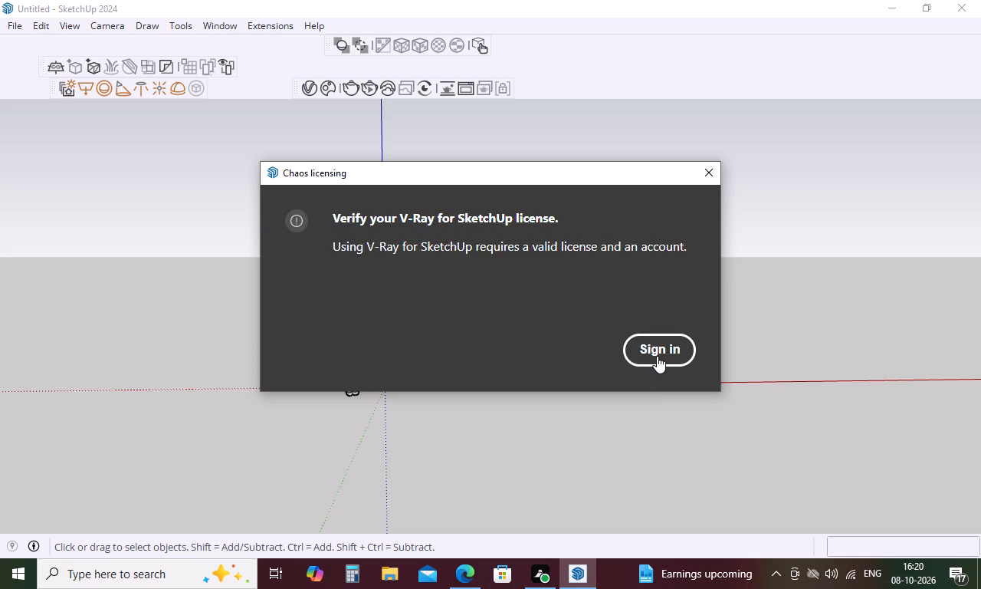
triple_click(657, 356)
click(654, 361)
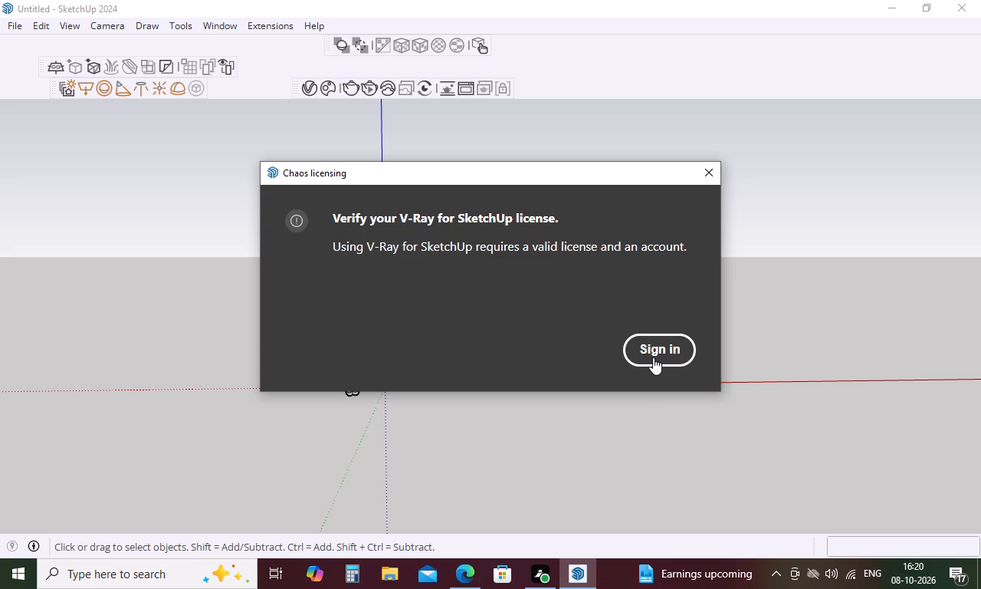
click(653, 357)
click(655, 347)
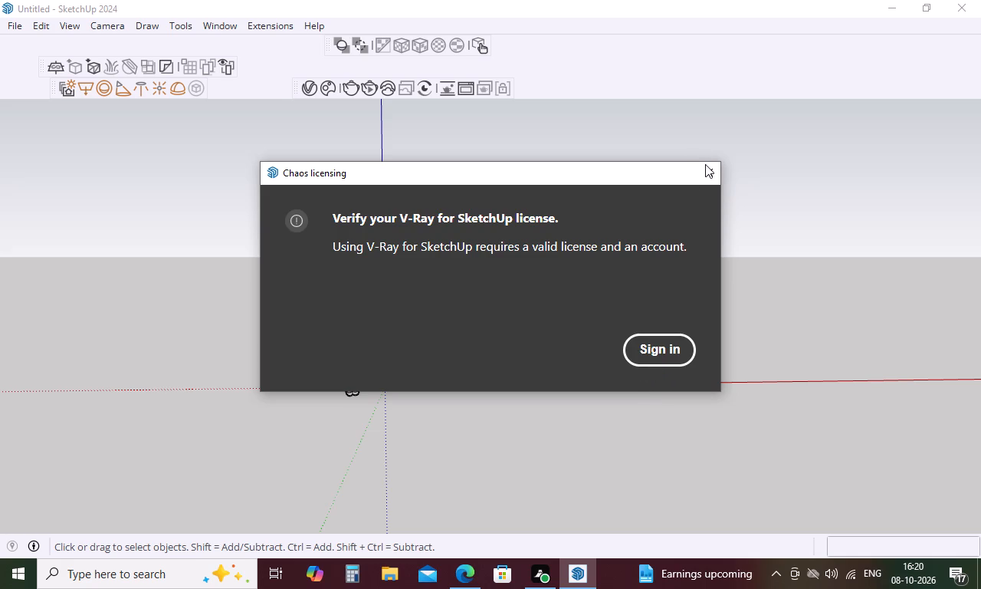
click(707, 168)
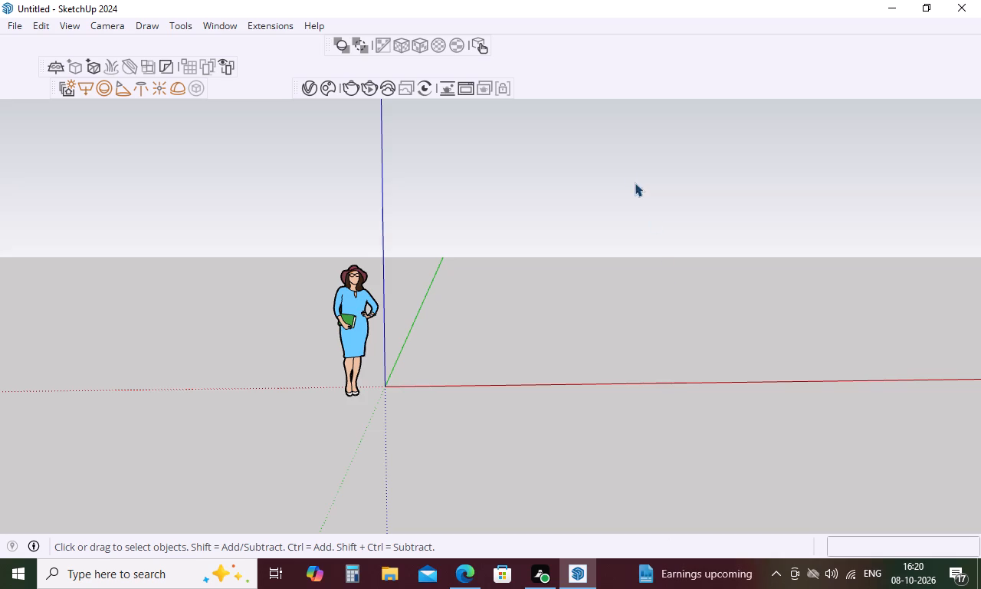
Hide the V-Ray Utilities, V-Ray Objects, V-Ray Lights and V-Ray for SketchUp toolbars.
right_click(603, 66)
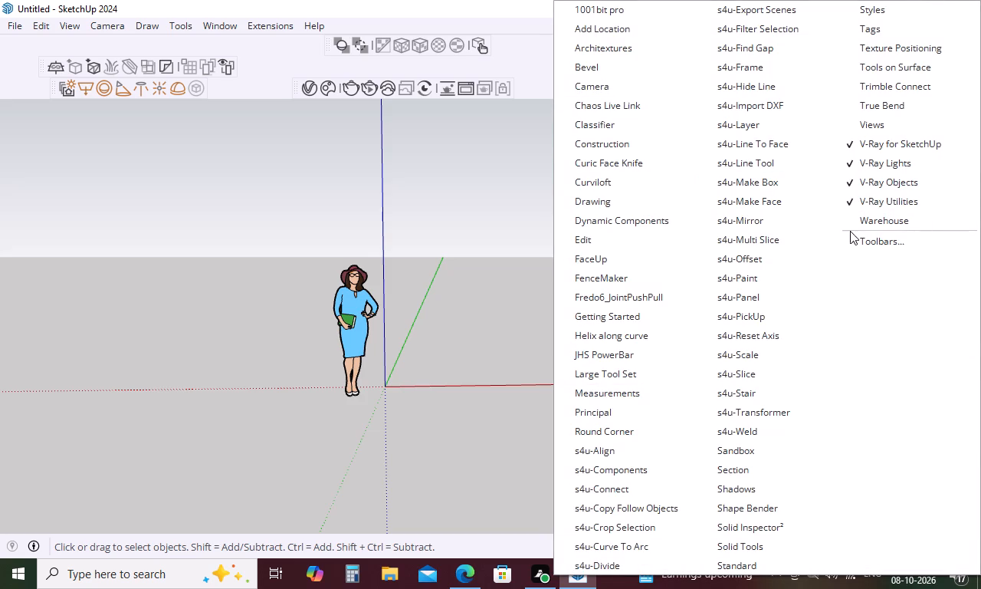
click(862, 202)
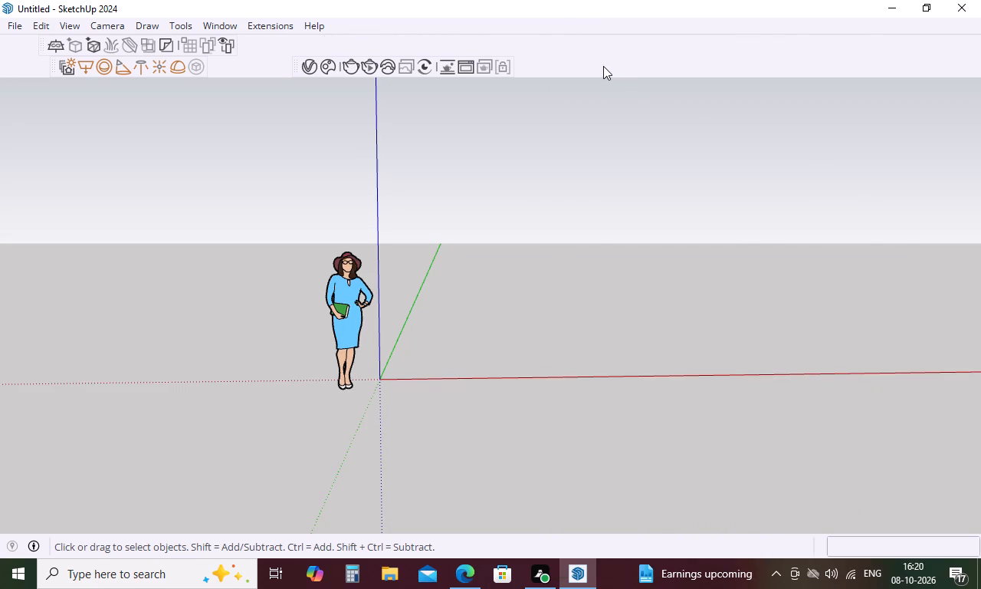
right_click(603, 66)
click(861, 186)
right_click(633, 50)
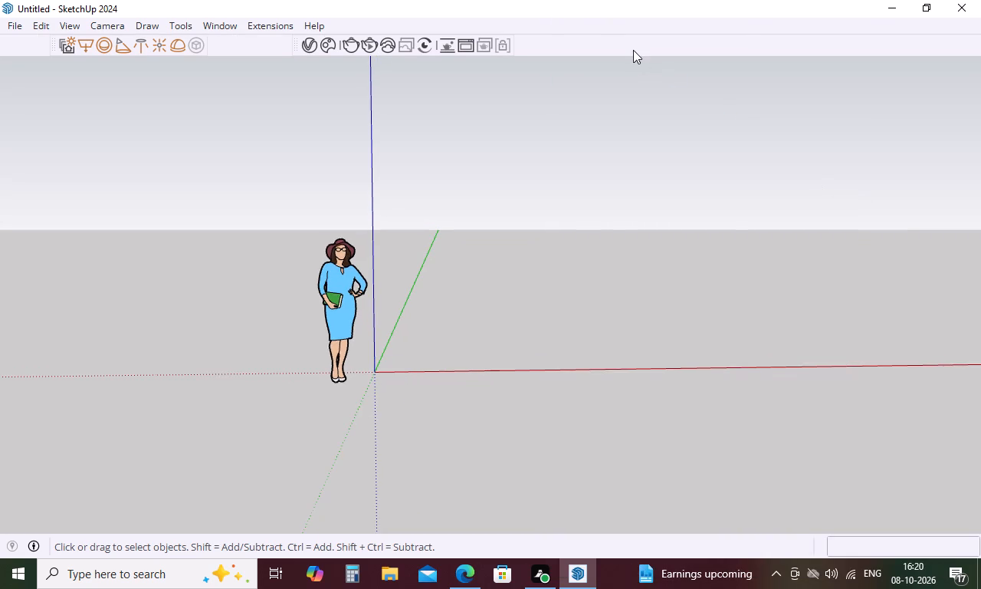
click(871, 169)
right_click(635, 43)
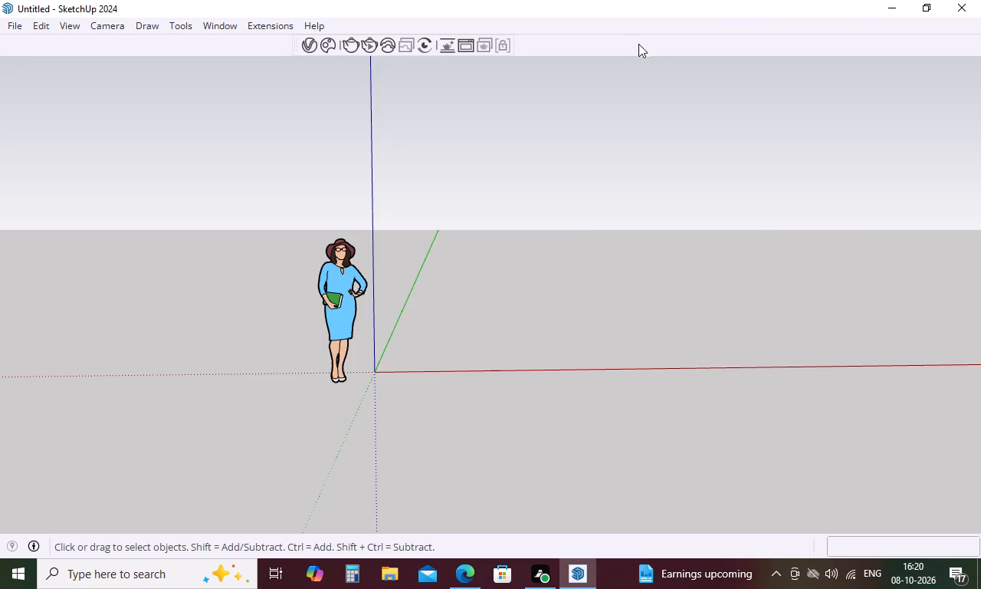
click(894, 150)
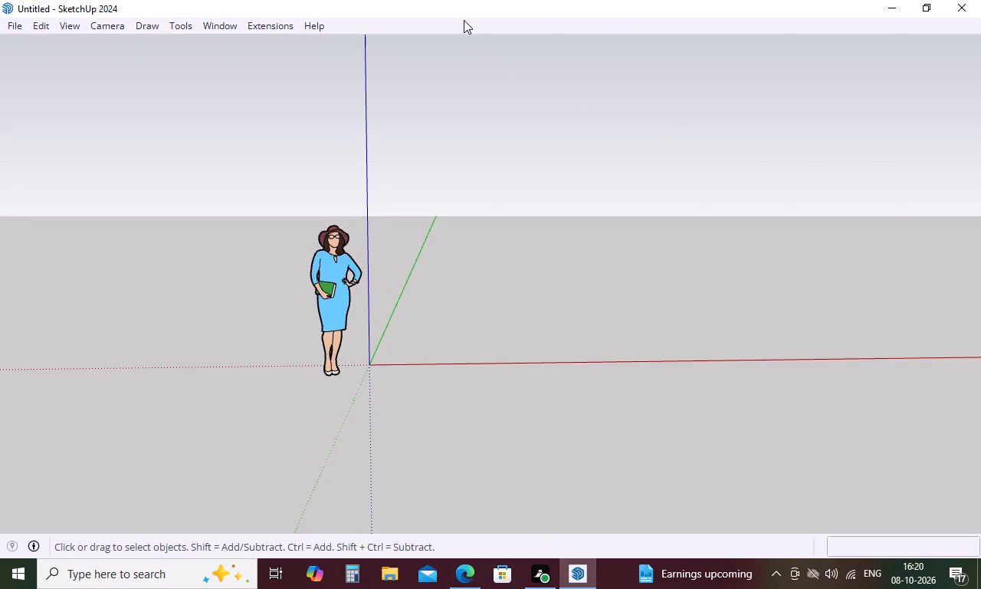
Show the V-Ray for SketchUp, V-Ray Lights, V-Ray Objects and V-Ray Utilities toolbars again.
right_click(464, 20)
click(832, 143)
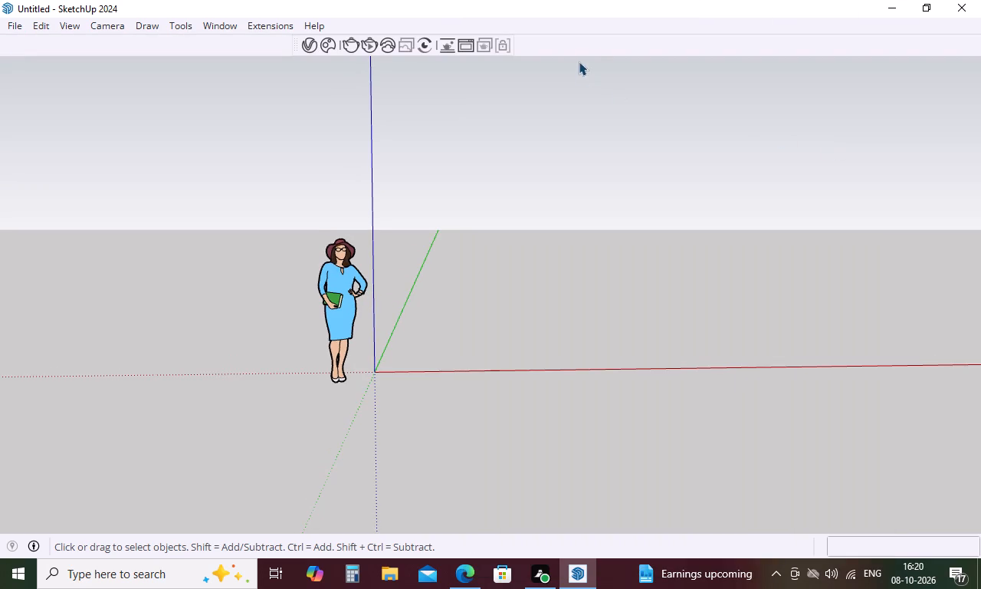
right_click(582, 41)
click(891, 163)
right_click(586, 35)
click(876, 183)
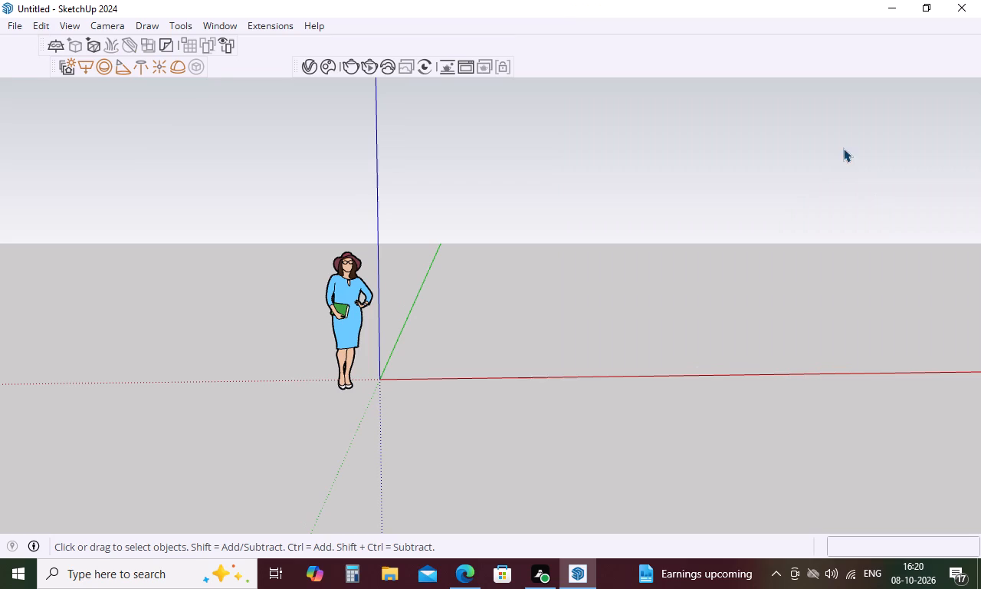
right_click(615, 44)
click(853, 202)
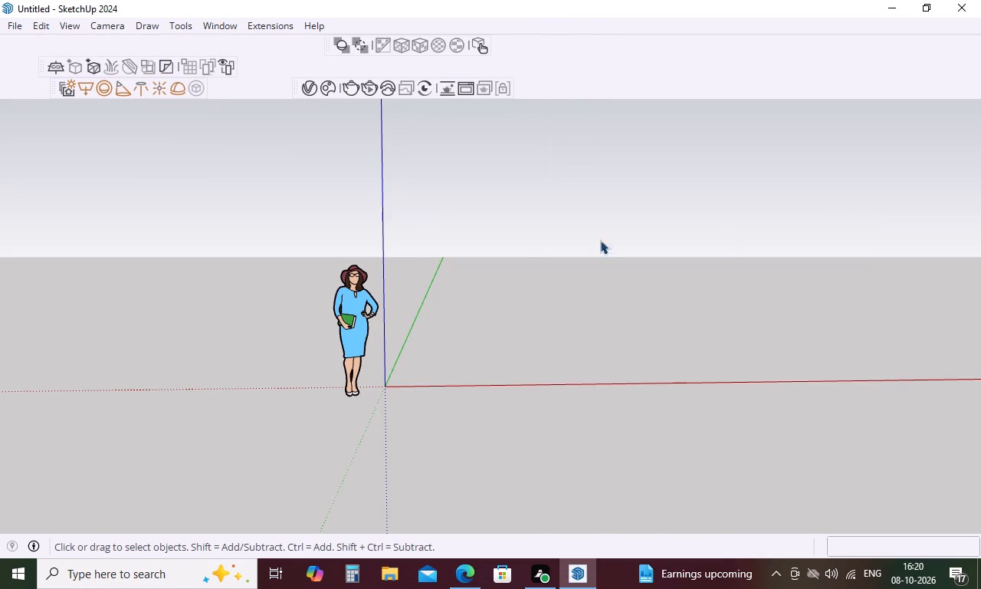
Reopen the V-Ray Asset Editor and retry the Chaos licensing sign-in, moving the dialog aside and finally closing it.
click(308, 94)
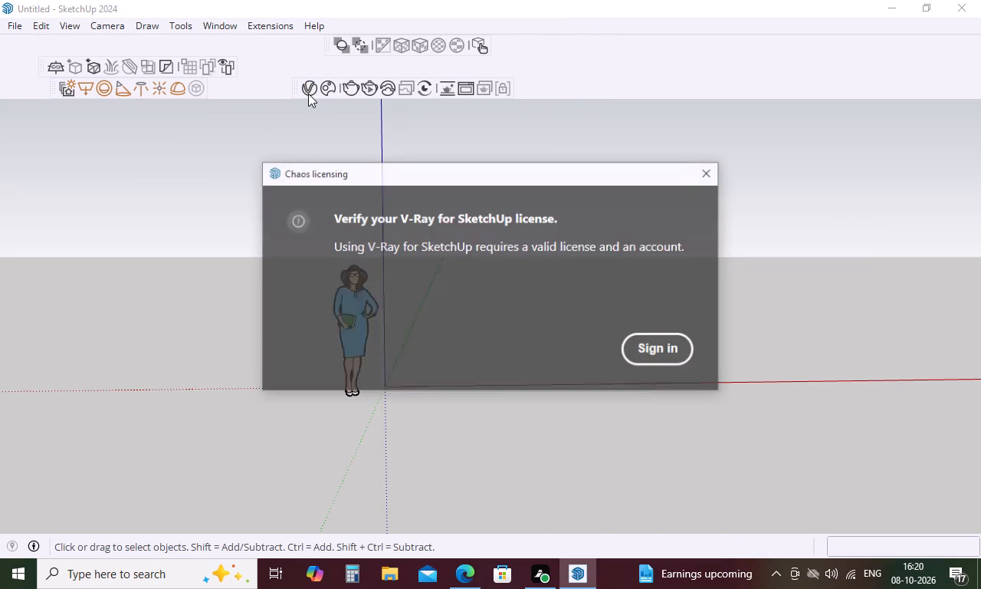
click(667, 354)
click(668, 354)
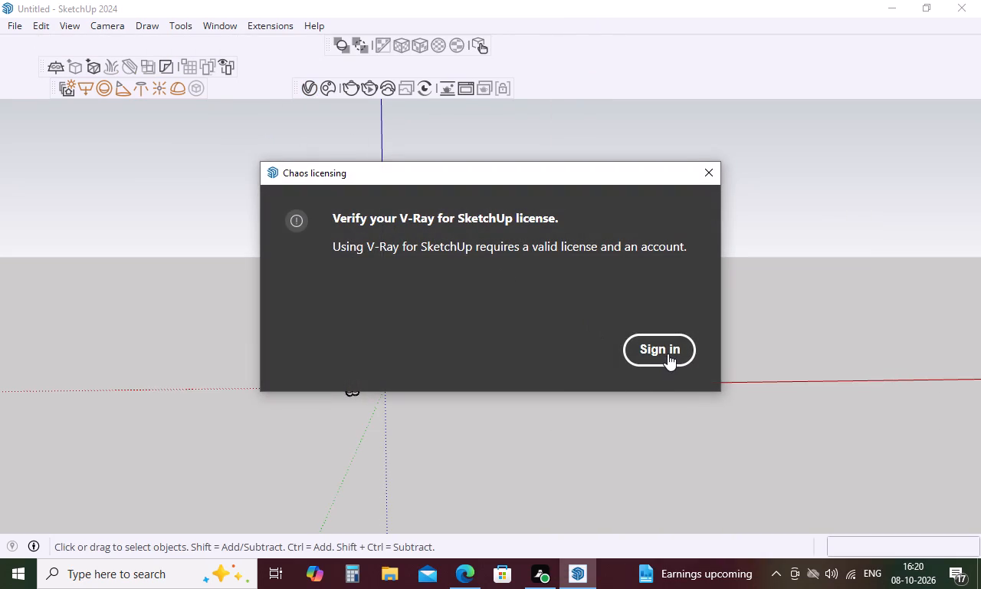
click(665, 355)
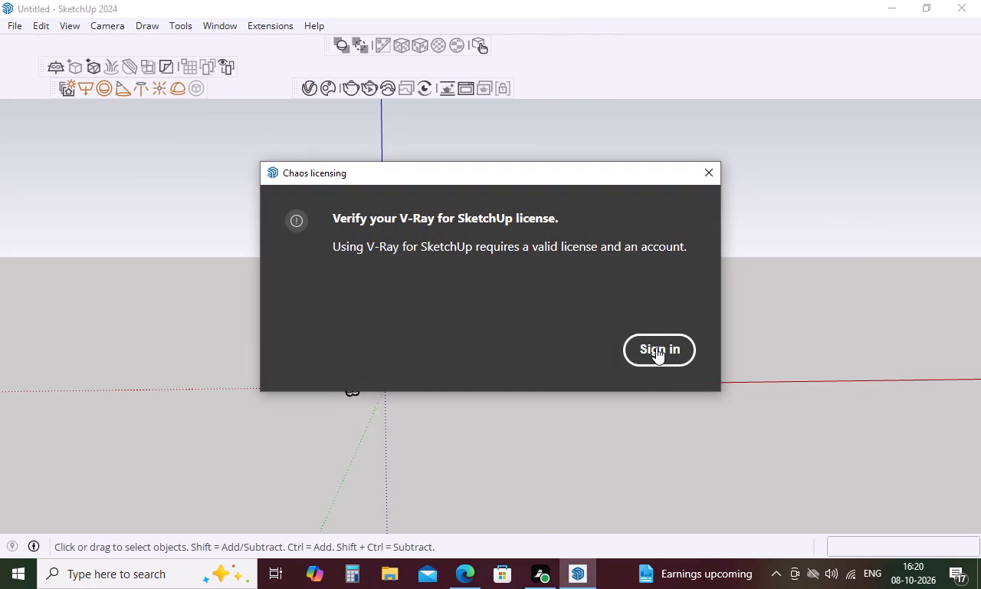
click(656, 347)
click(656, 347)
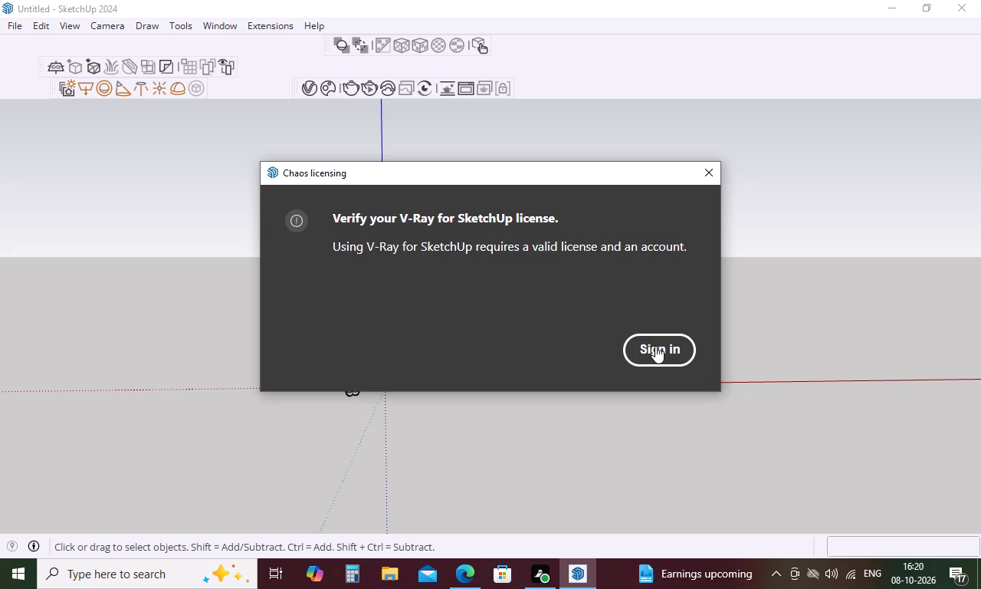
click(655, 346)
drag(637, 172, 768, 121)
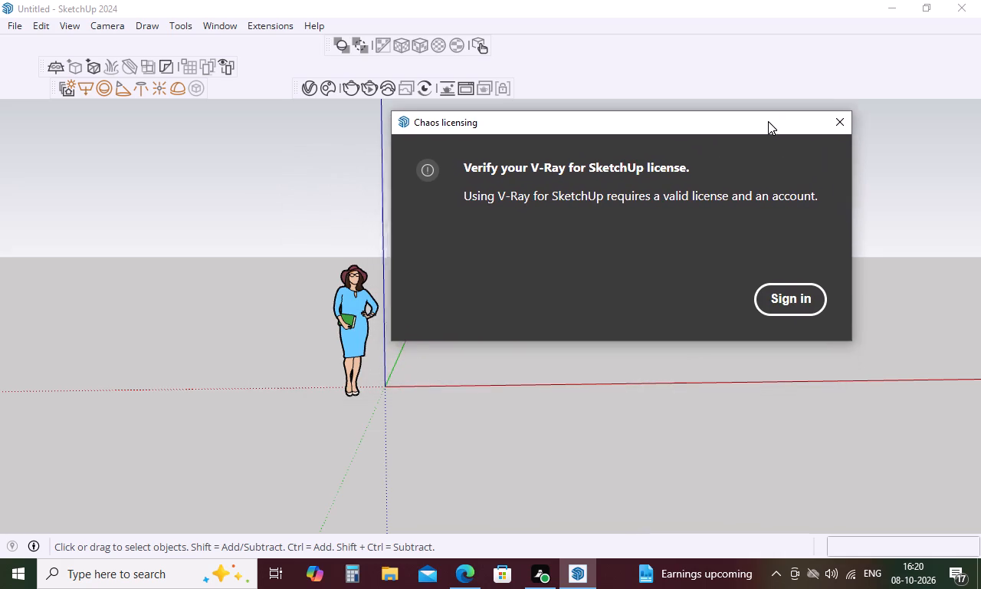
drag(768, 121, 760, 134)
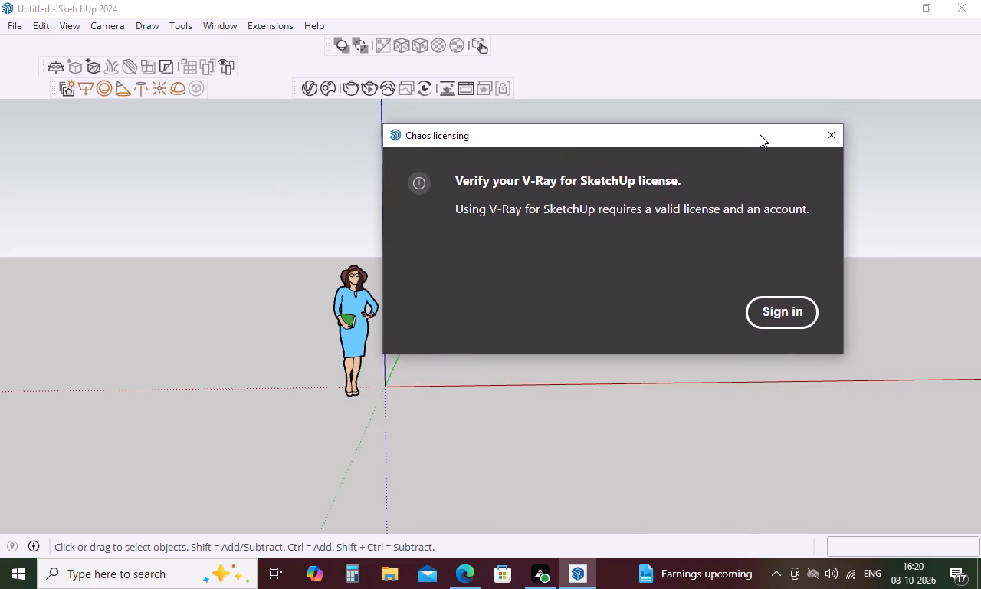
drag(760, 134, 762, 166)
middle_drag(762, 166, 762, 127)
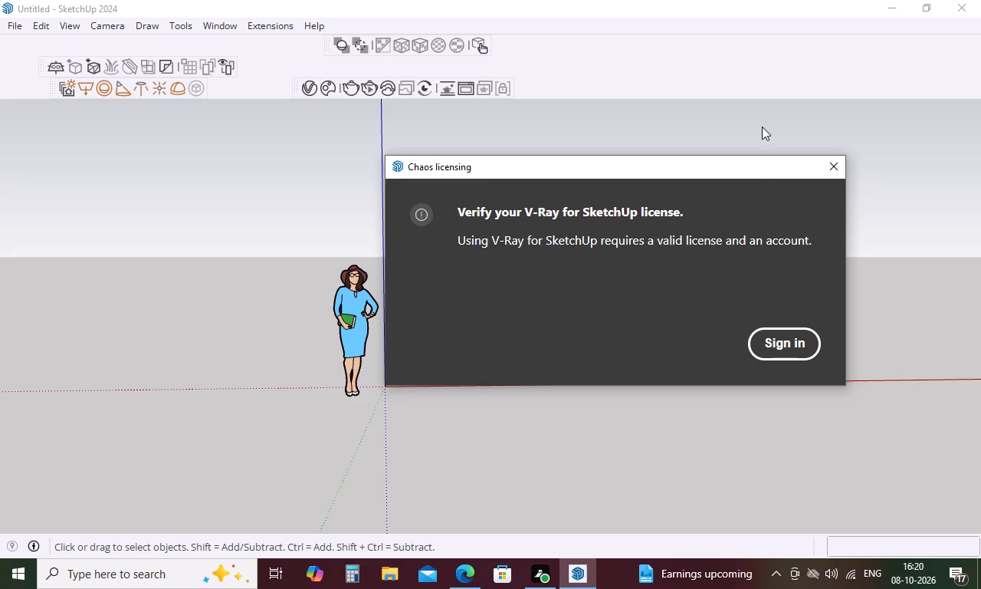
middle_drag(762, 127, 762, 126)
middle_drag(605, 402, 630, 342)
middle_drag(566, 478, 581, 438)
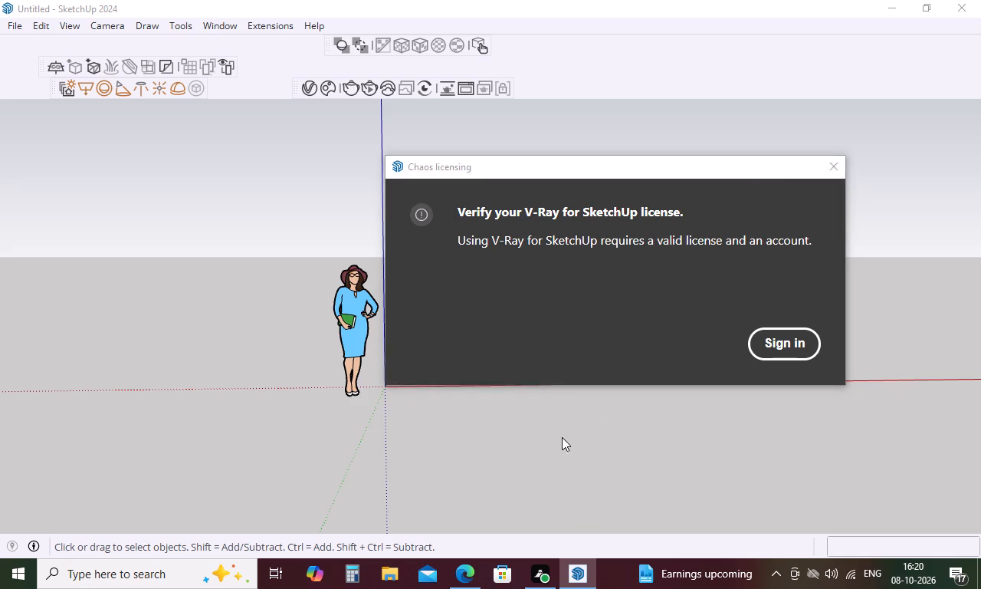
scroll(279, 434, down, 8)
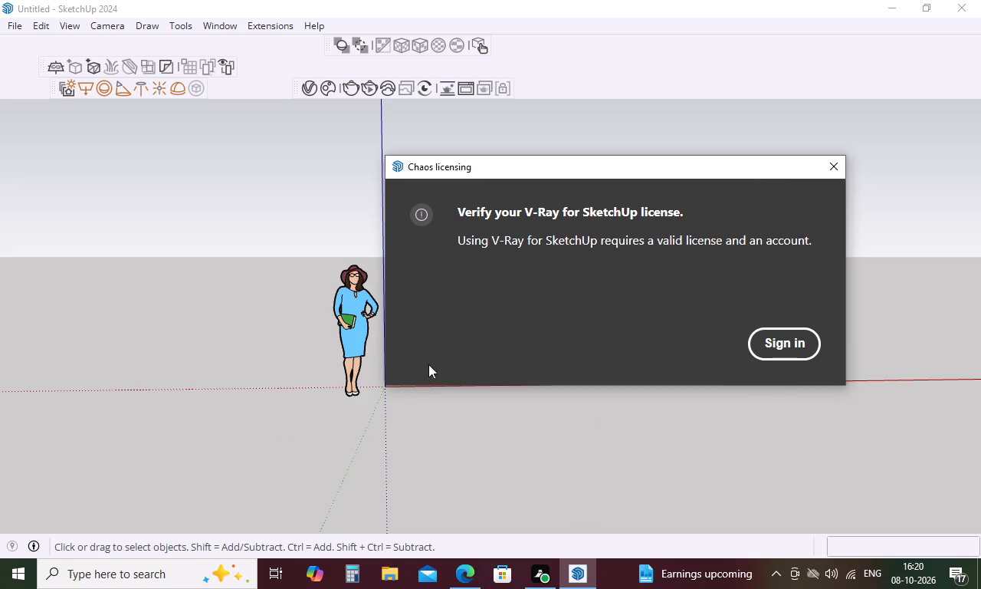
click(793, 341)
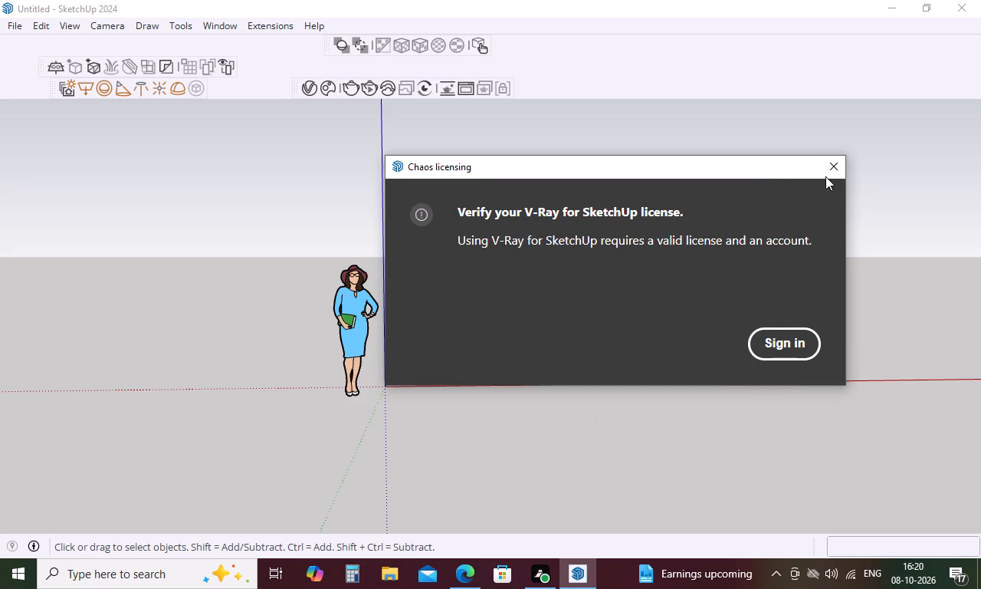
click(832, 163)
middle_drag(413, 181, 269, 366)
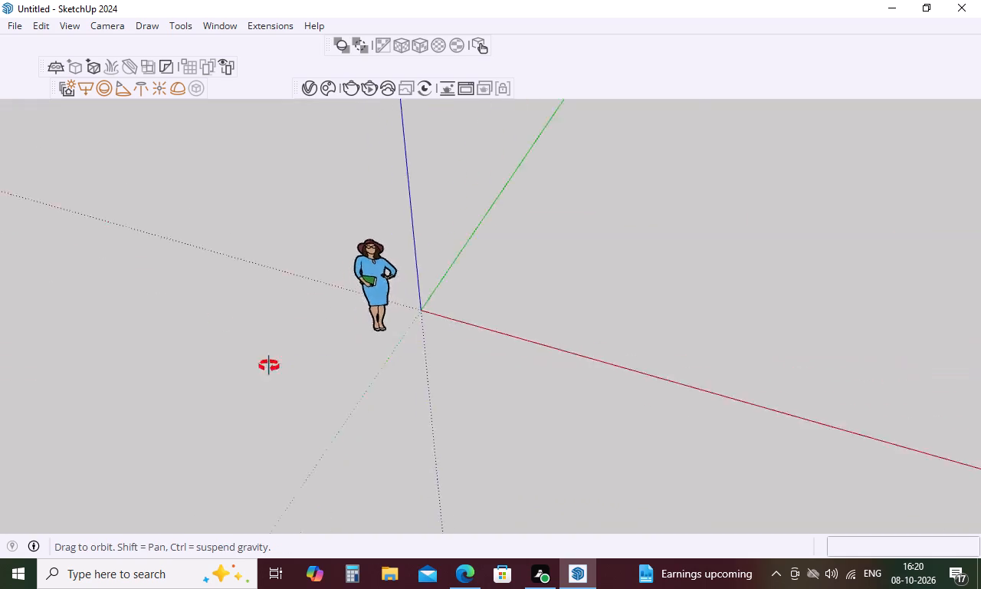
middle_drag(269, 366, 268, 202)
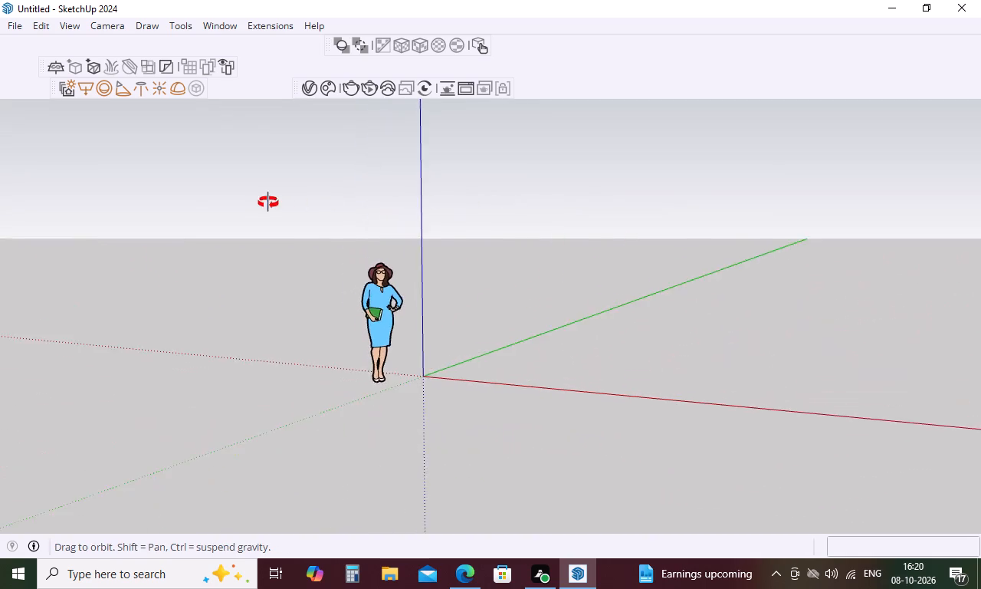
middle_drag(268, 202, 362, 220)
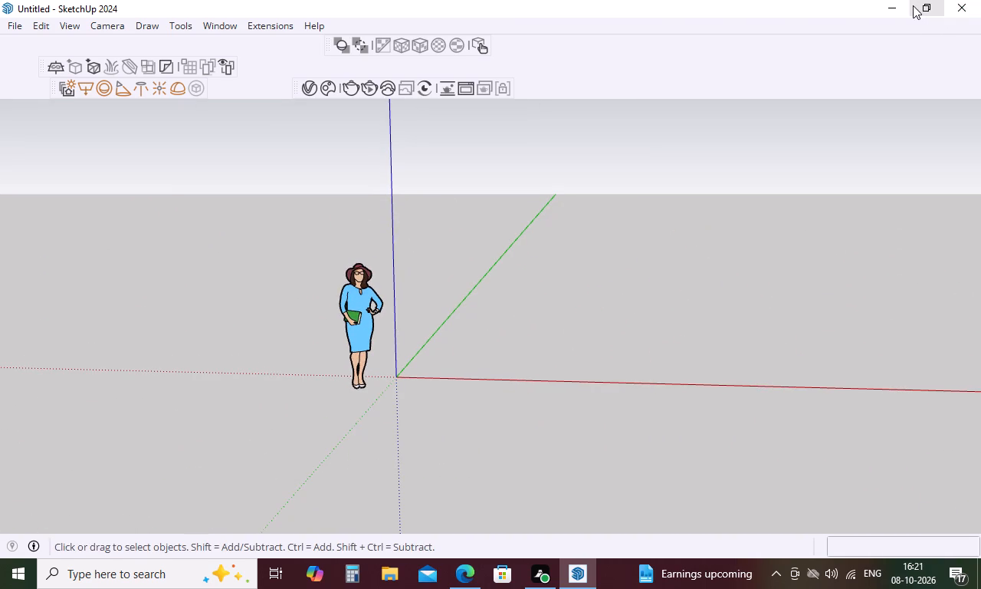
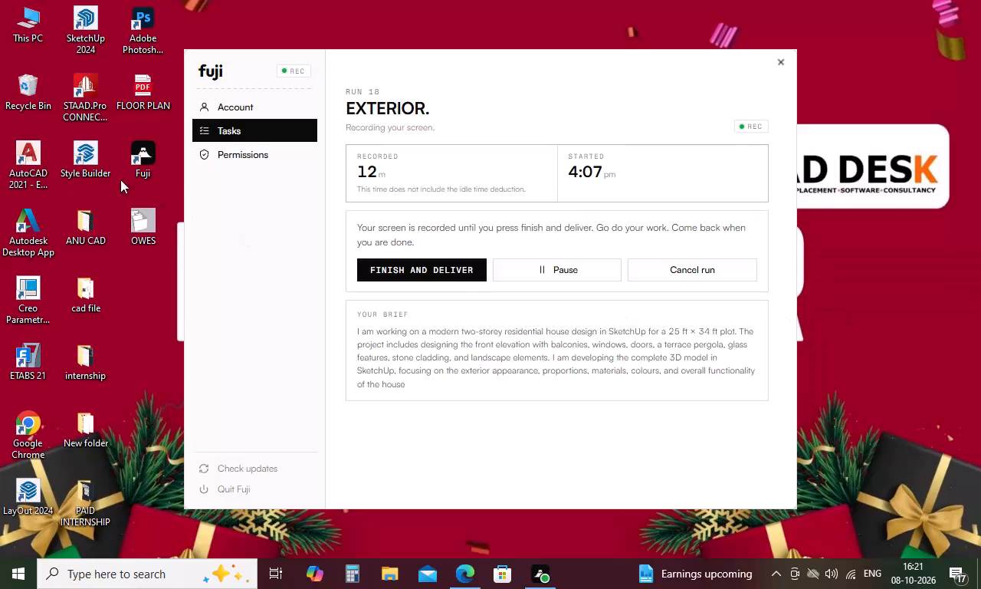
Launch SketchUp 2024 from its desktop shortcut.
click(86, 18)
right_click(86, 18)
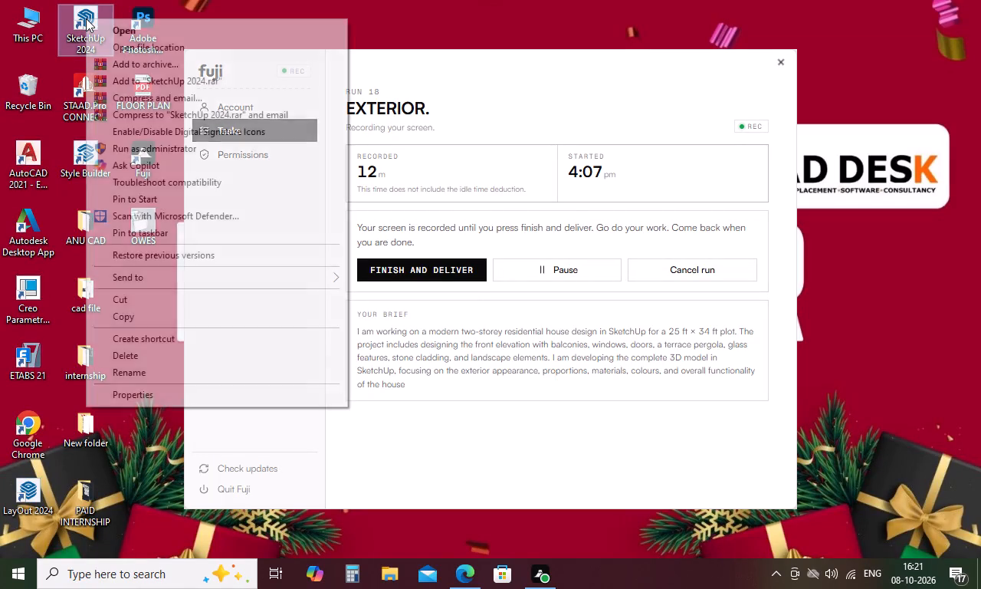
click(172, 31)
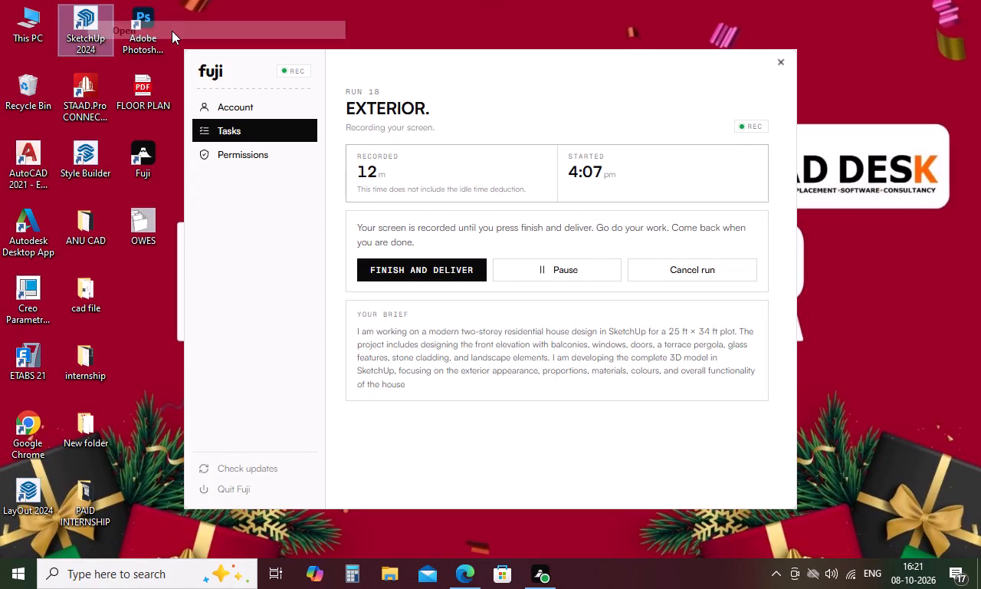
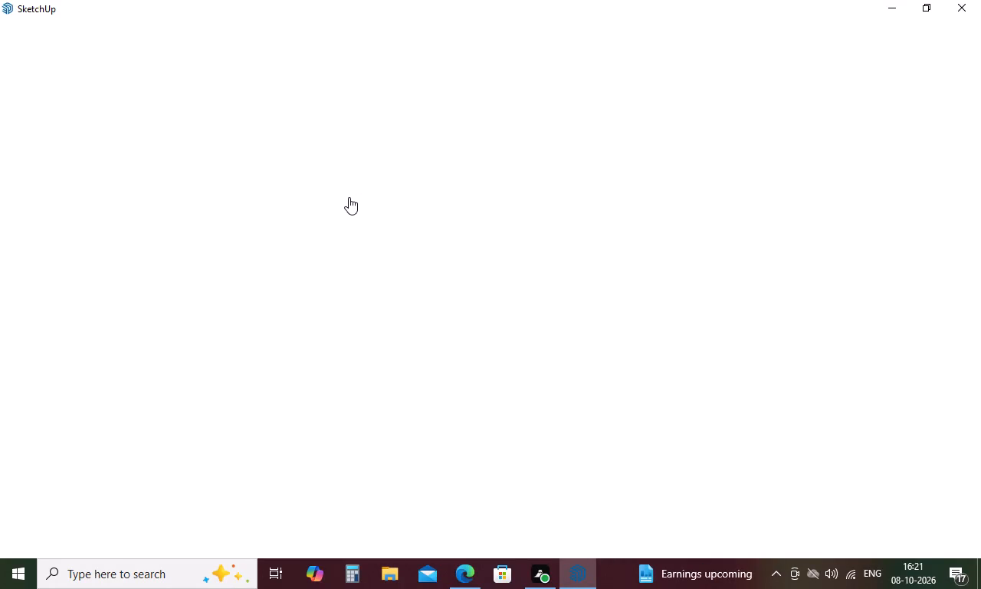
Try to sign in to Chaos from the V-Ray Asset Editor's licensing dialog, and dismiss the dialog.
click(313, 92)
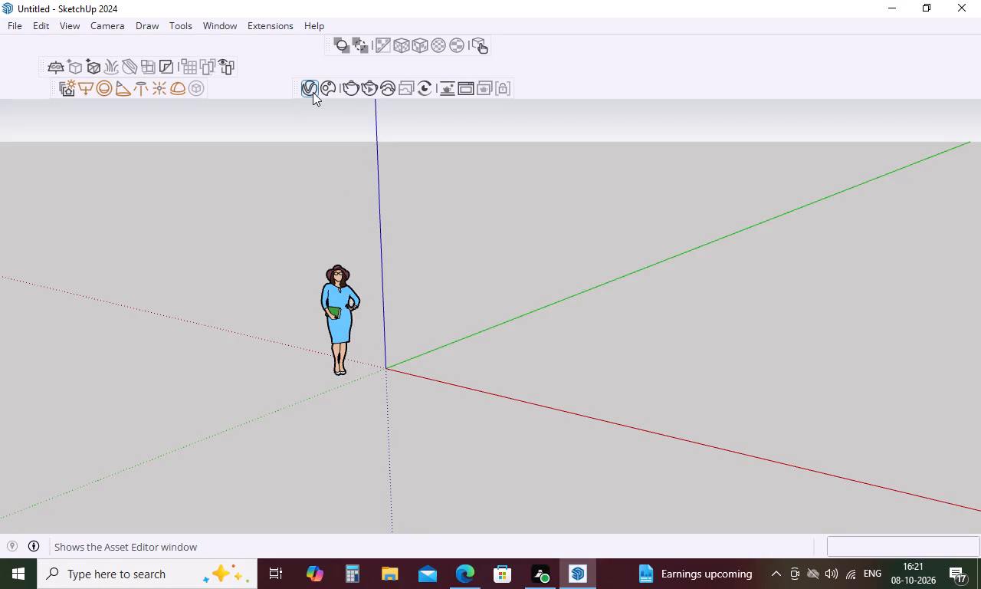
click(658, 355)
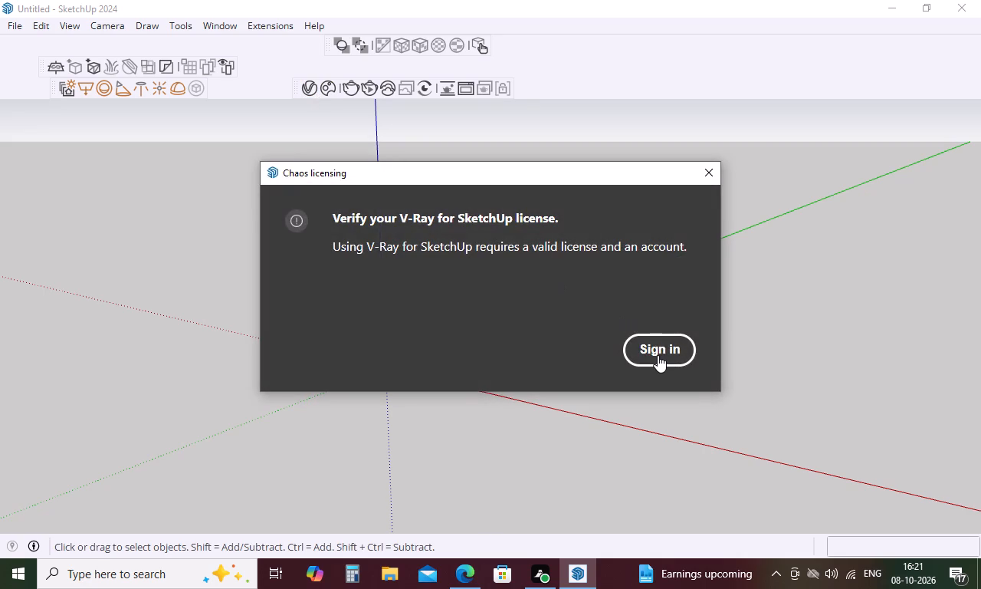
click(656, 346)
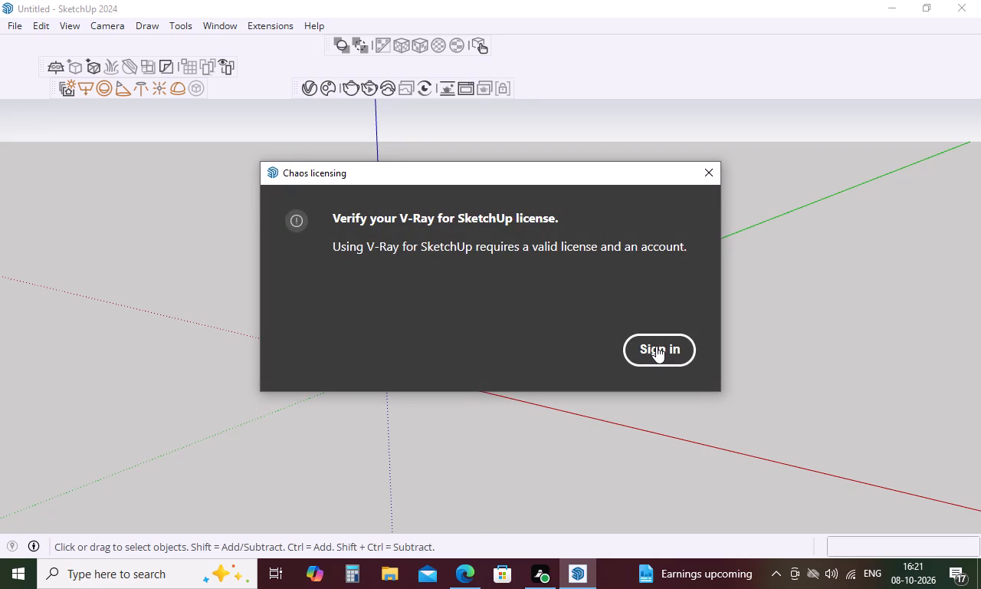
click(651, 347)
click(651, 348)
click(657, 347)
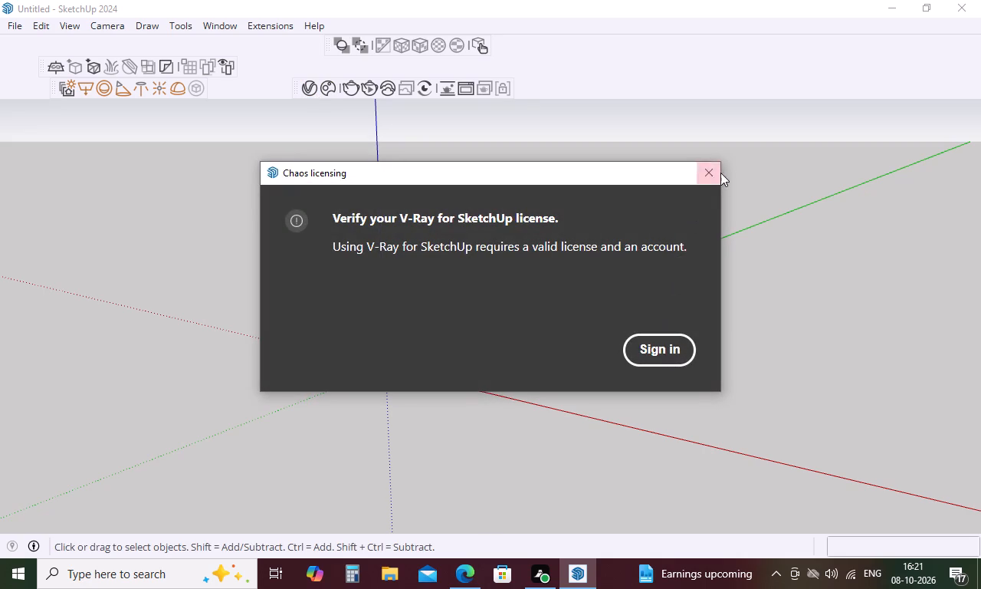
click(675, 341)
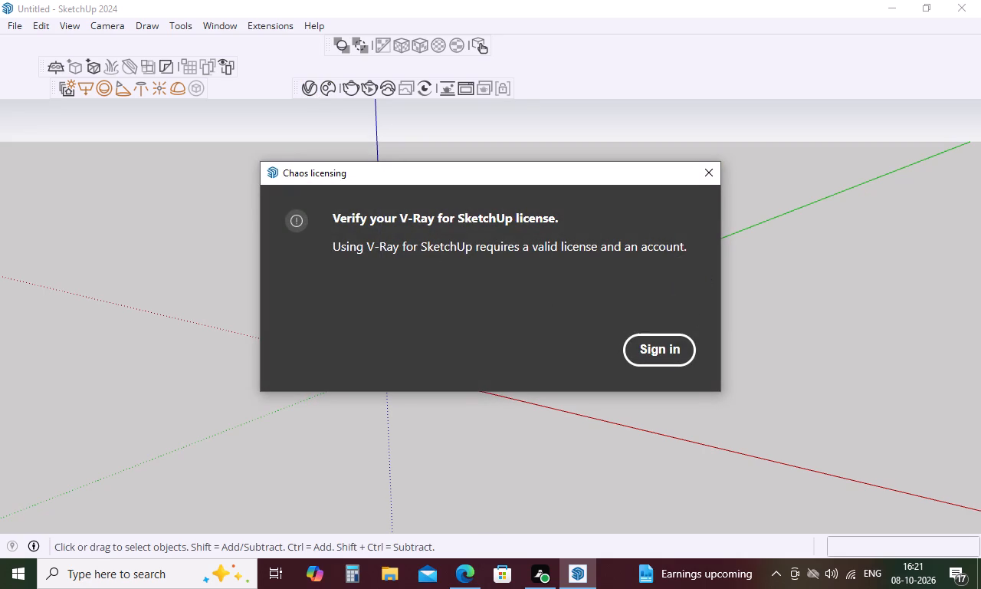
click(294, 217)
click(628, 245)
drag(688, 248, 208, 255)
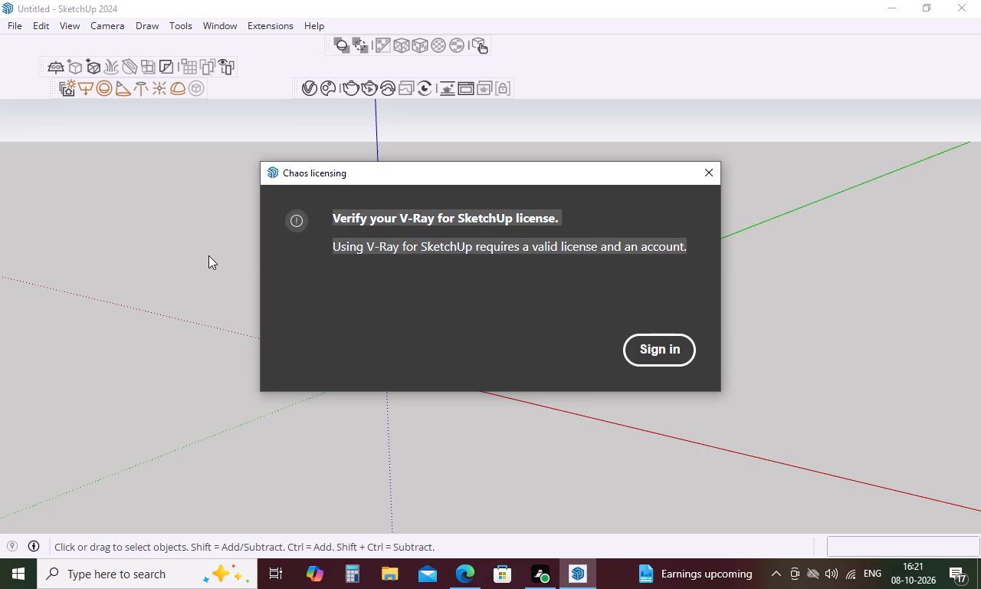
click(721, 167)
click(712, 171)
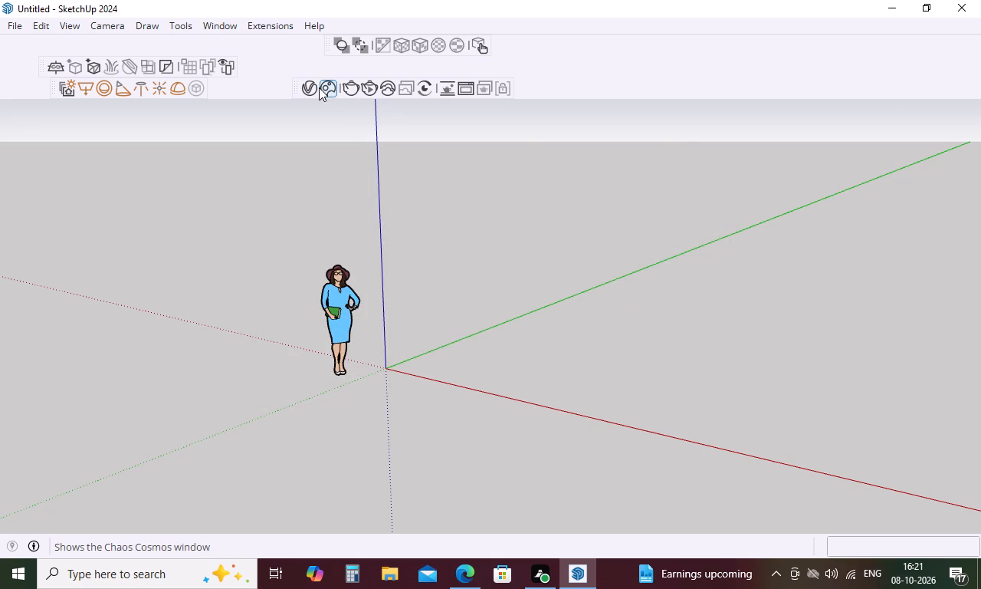
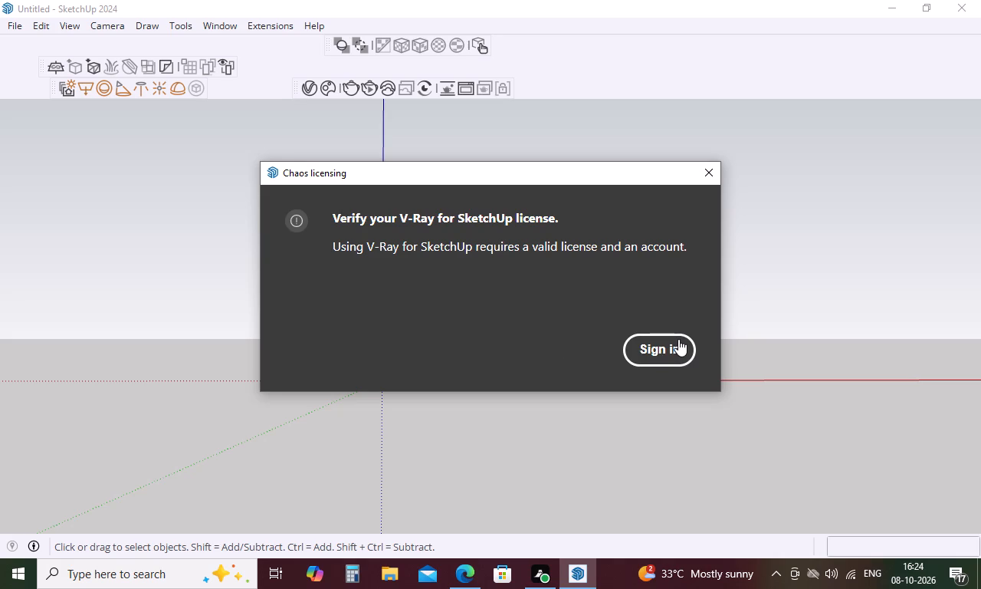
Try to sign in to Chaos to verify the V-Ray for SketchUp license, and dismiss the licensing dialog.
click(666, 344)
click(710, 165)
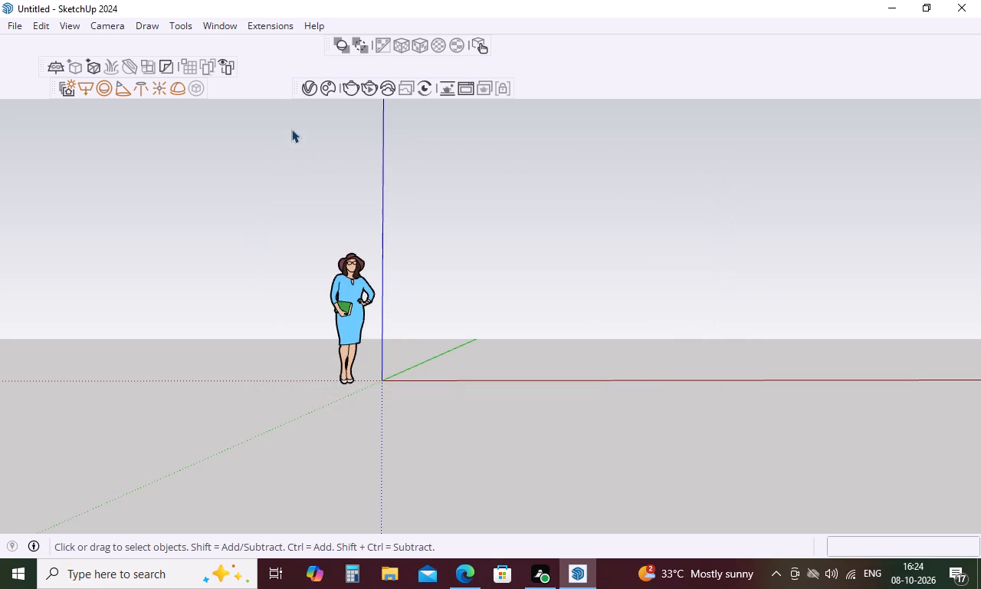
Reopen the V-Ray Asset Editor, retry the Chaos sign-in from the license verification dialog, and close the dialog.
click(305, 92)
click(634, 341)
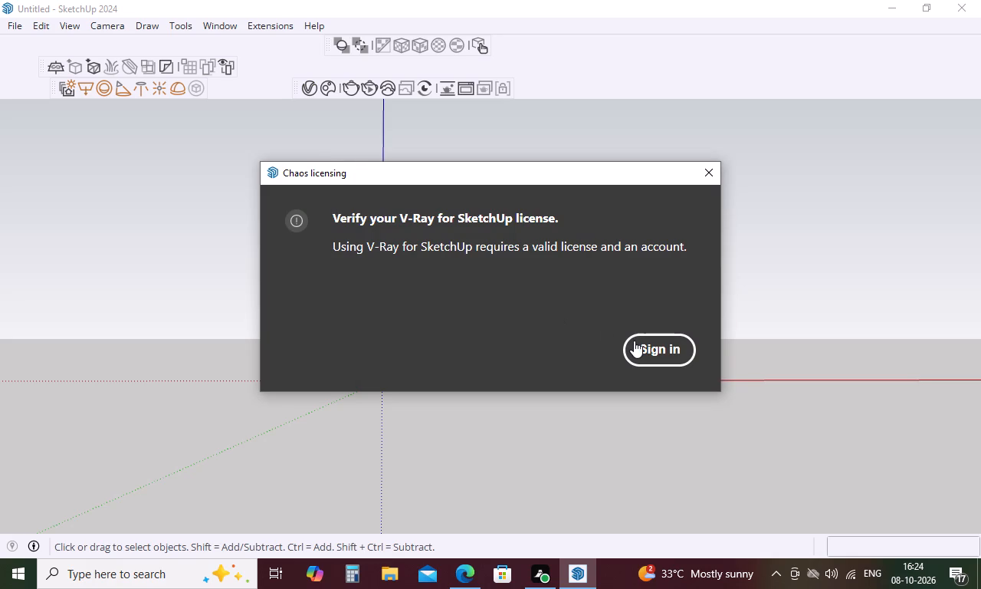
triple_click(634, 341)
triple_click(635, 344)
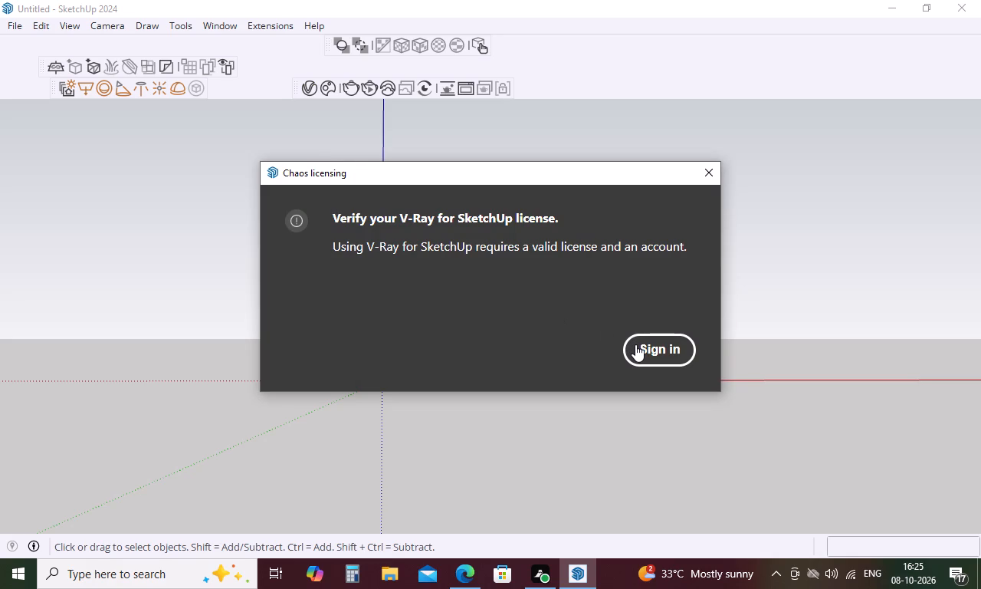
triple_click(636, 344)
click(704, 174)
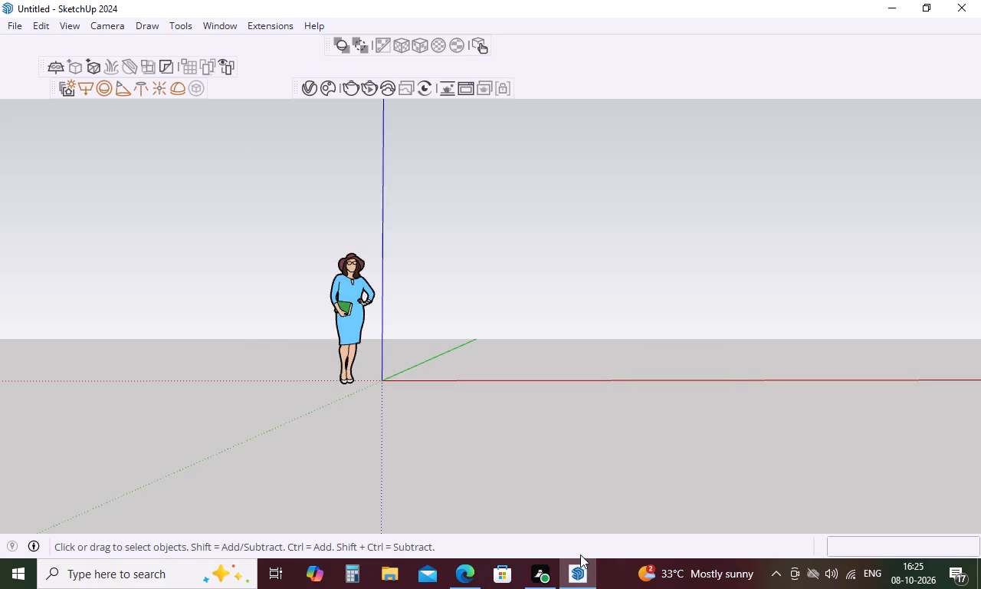
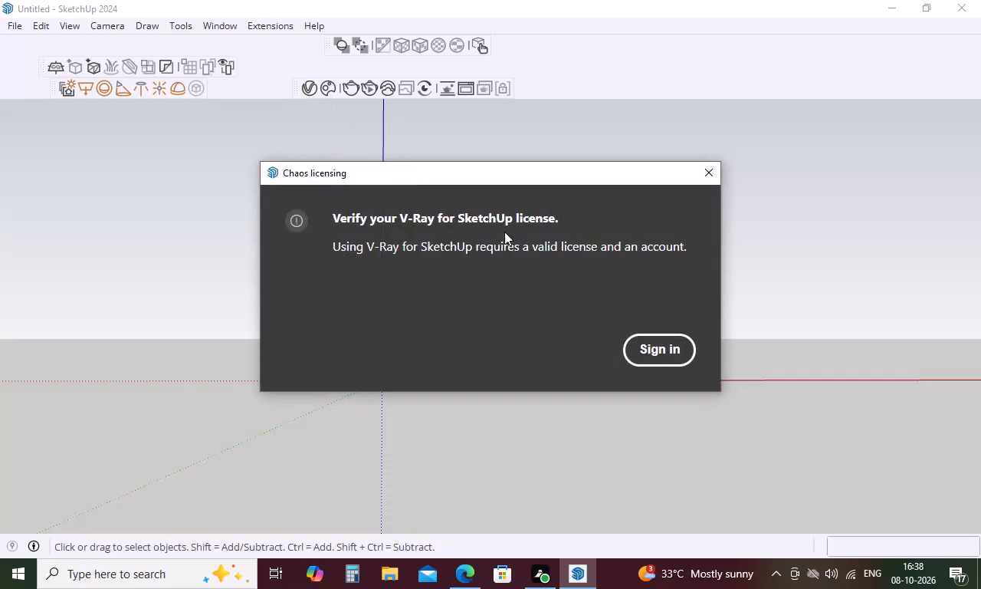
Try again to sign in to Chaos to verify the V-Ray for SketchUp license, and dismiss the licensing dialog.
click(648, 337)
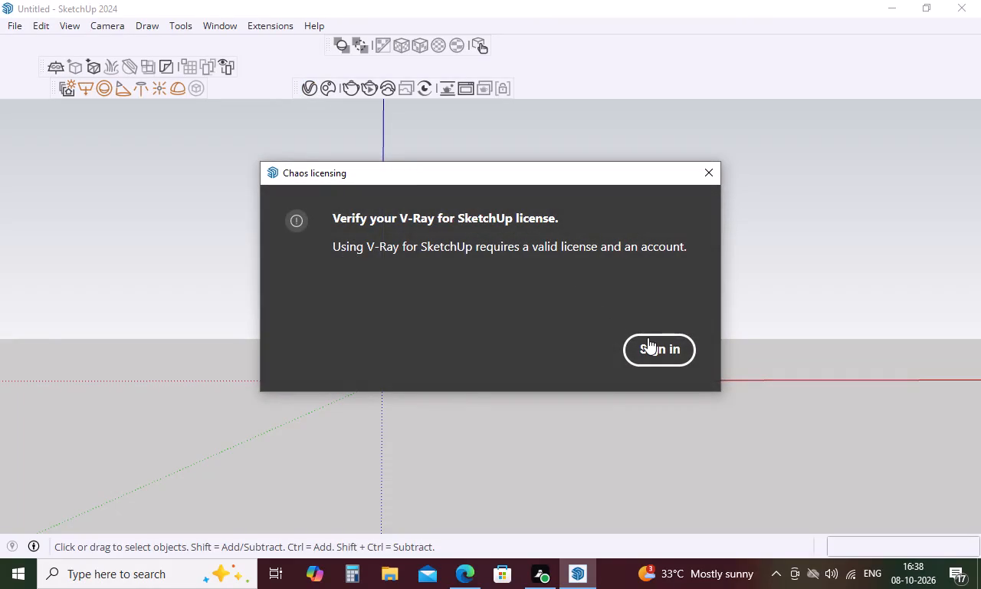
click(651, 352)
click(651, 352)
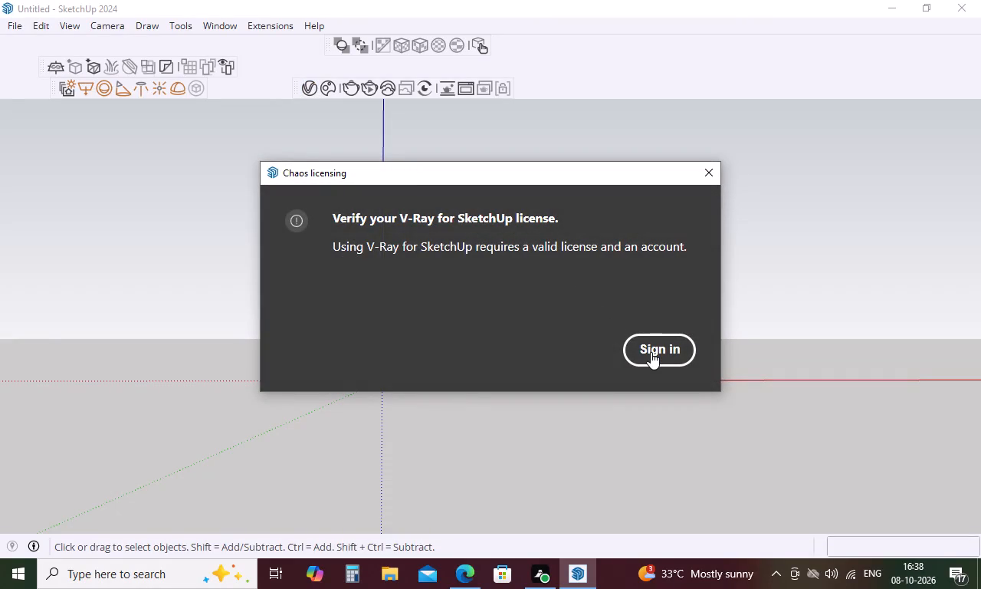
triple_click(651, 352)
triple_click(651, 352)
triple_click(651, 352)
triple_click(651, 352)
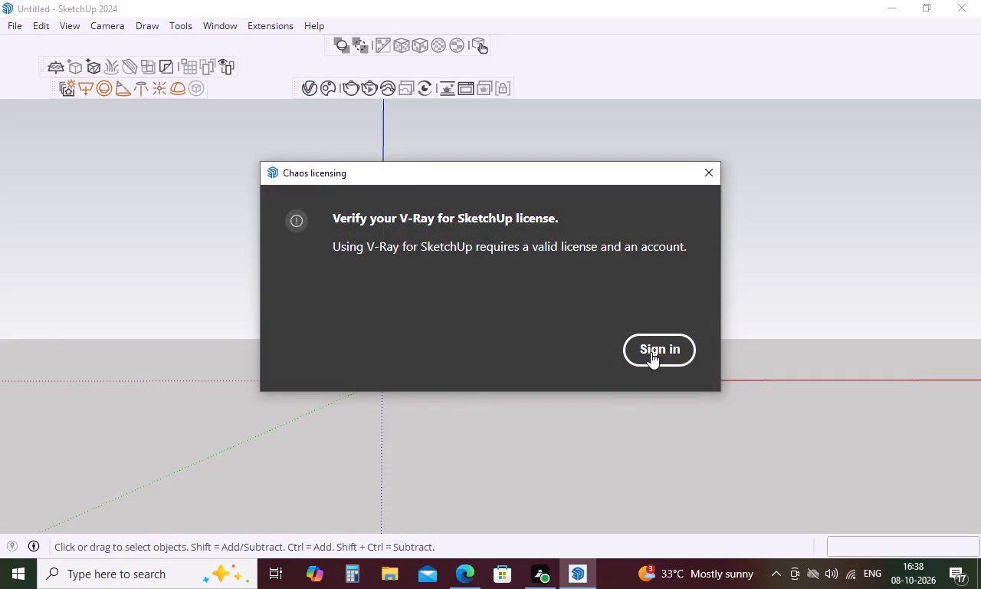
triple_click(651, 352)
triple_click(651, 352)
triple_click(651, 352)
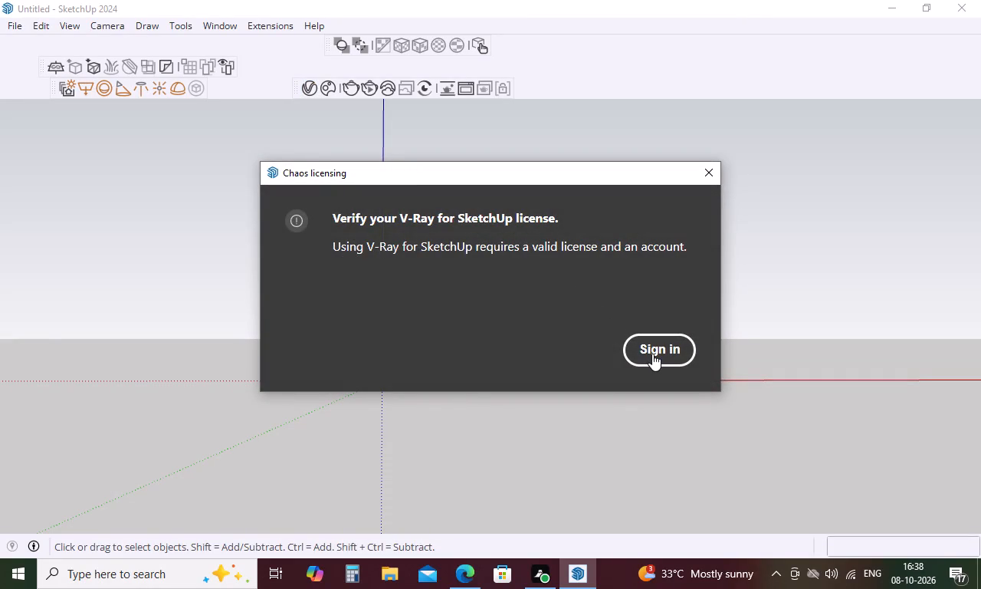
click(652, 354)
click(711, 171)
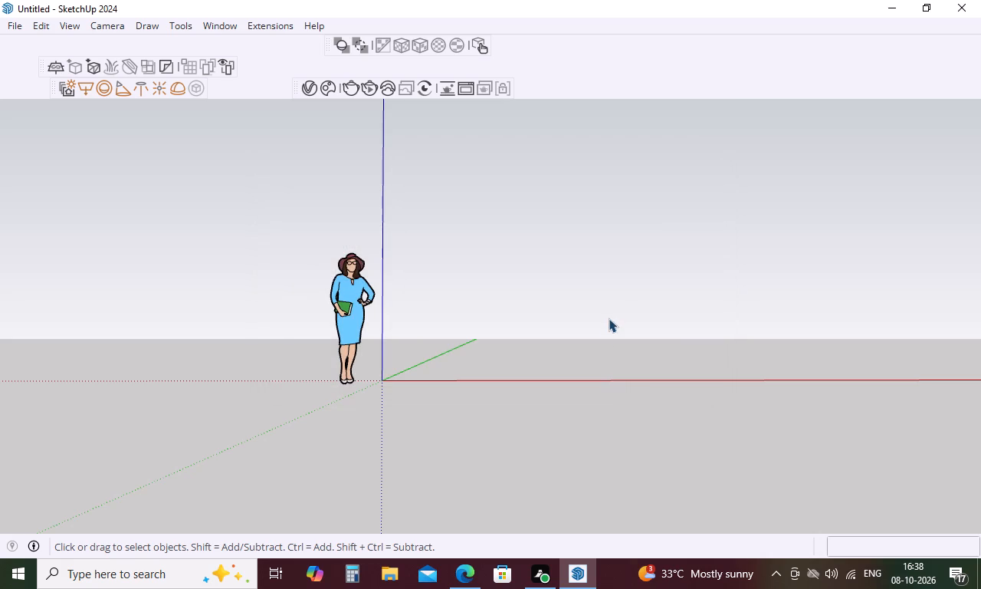
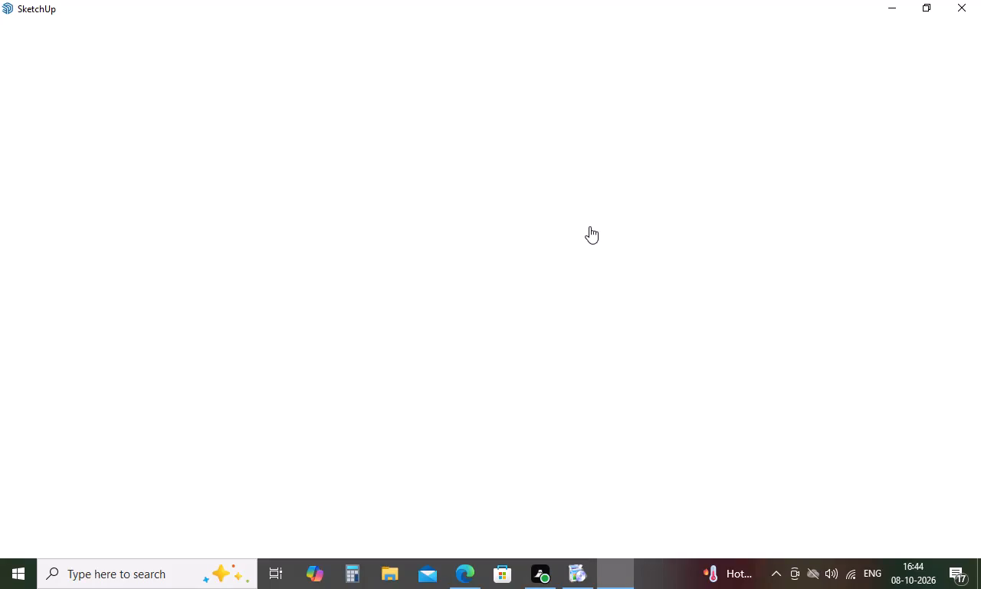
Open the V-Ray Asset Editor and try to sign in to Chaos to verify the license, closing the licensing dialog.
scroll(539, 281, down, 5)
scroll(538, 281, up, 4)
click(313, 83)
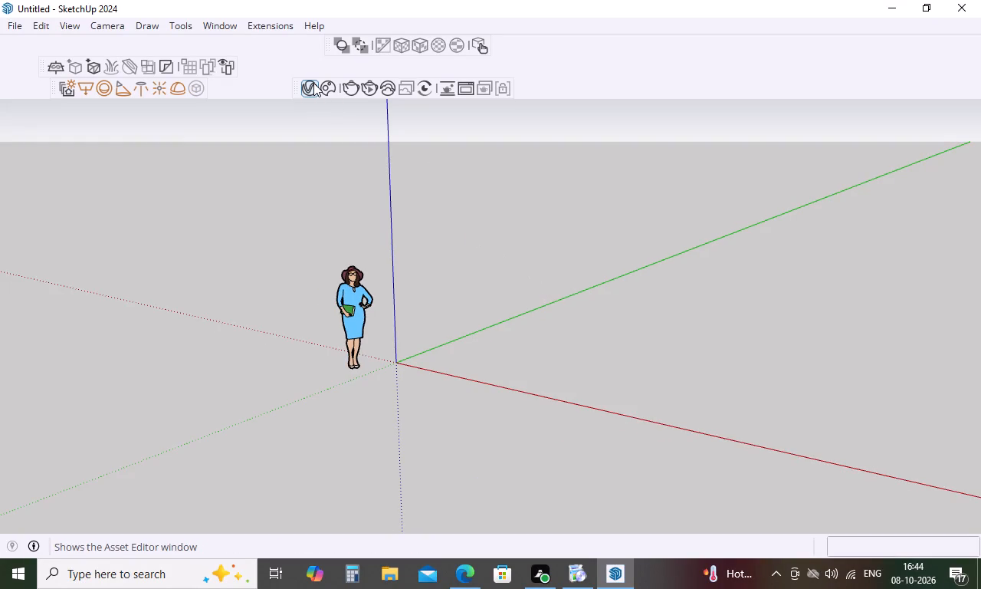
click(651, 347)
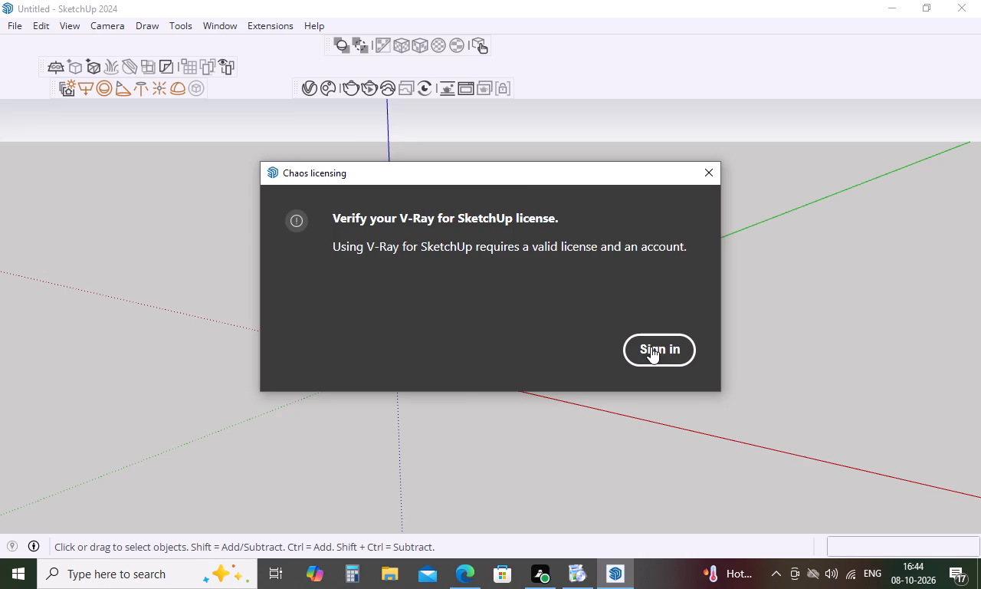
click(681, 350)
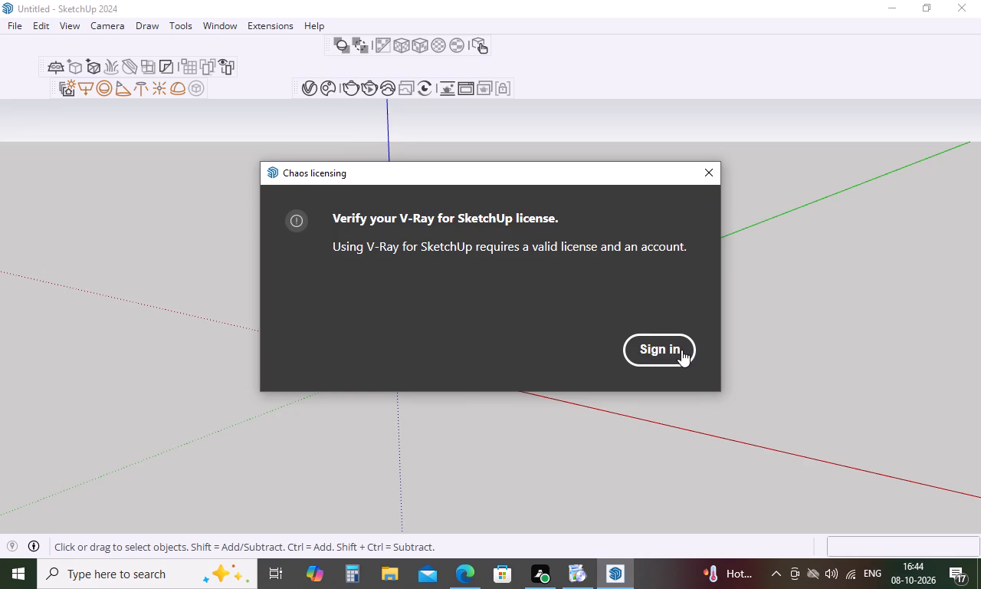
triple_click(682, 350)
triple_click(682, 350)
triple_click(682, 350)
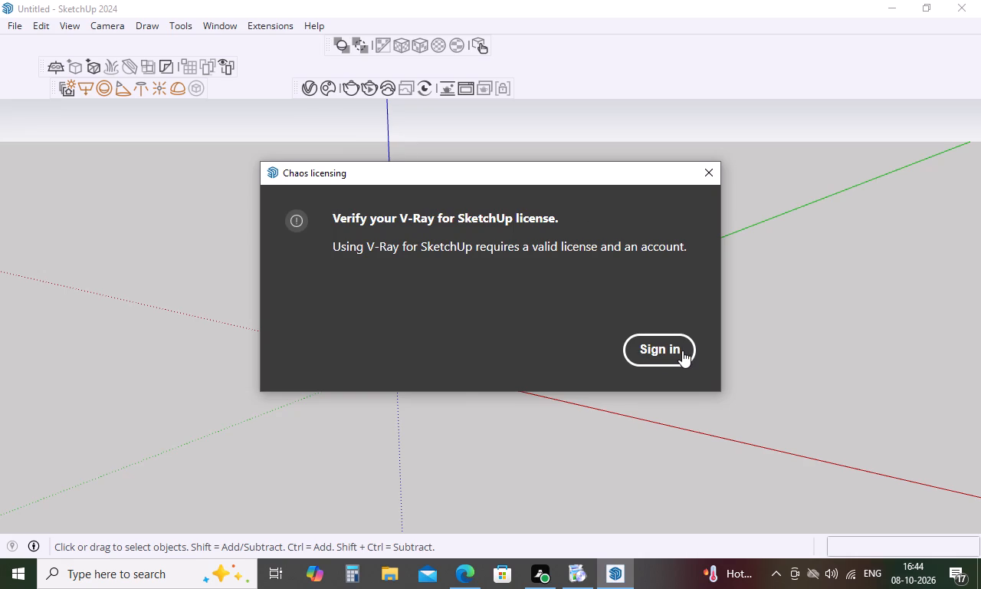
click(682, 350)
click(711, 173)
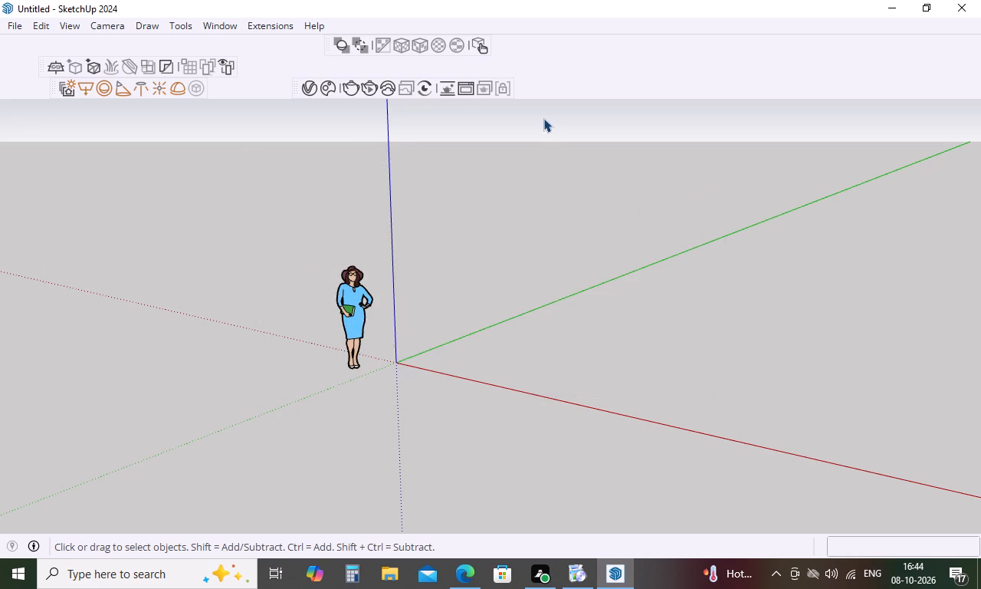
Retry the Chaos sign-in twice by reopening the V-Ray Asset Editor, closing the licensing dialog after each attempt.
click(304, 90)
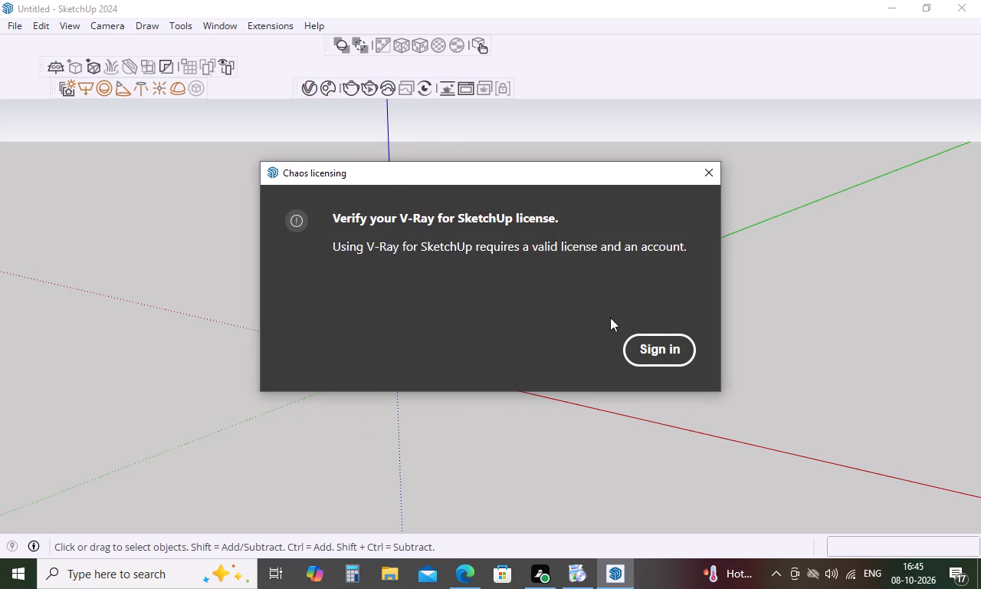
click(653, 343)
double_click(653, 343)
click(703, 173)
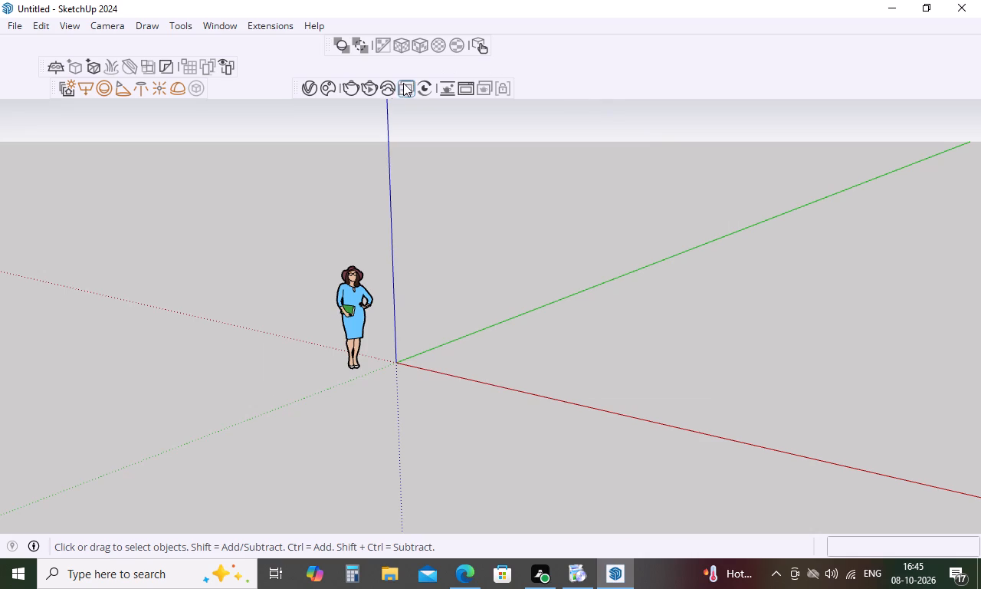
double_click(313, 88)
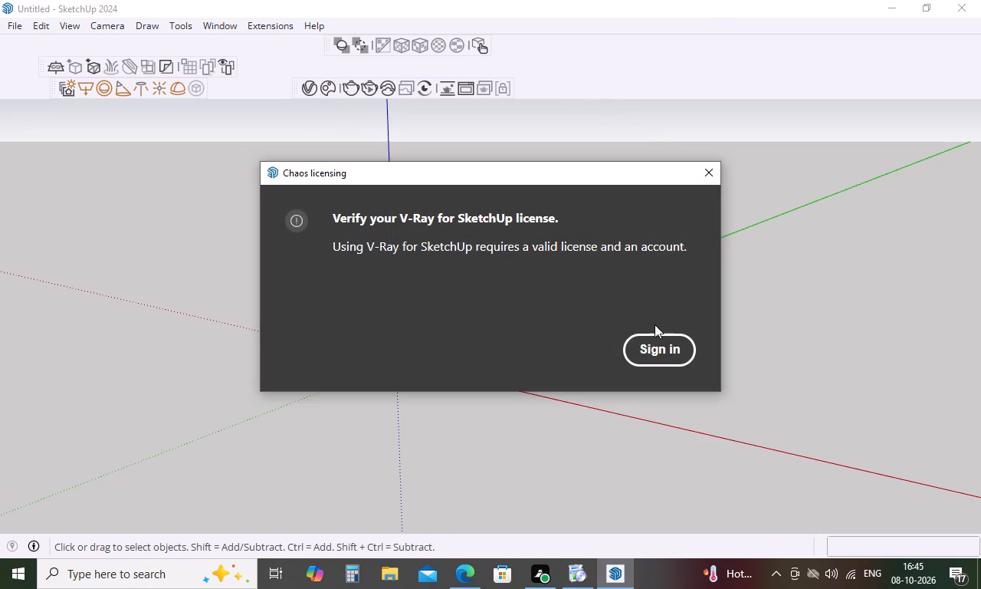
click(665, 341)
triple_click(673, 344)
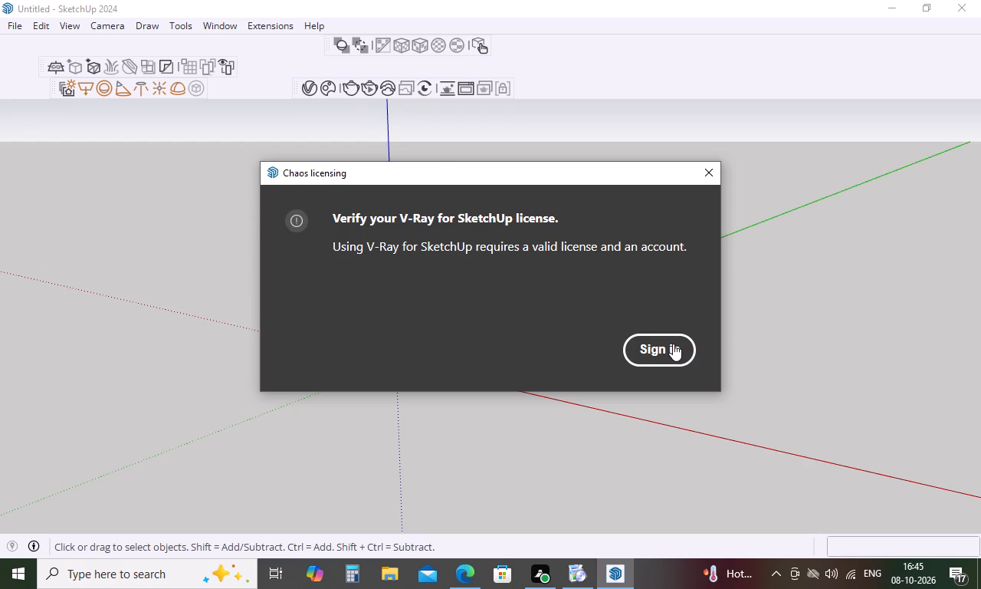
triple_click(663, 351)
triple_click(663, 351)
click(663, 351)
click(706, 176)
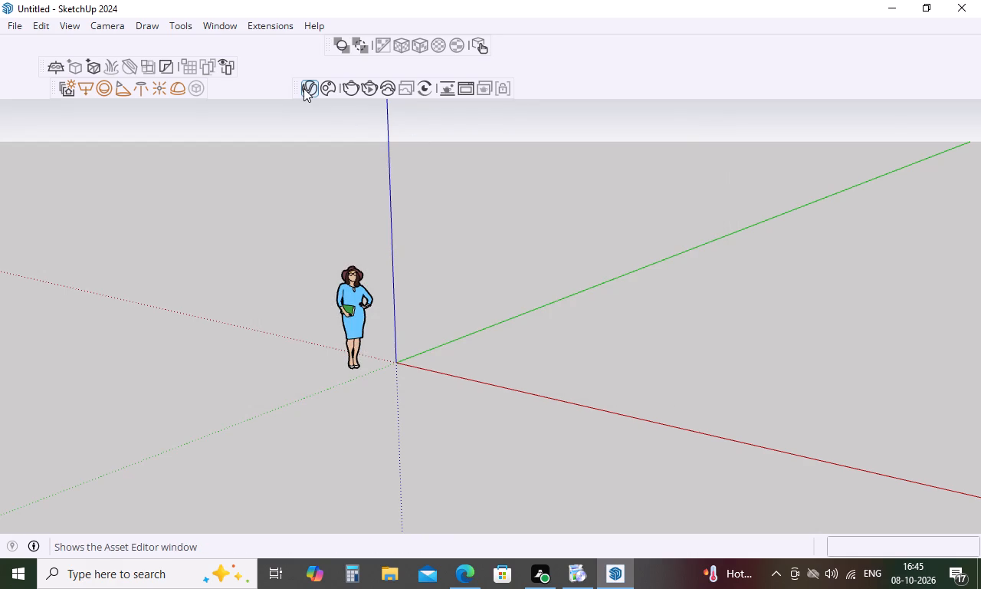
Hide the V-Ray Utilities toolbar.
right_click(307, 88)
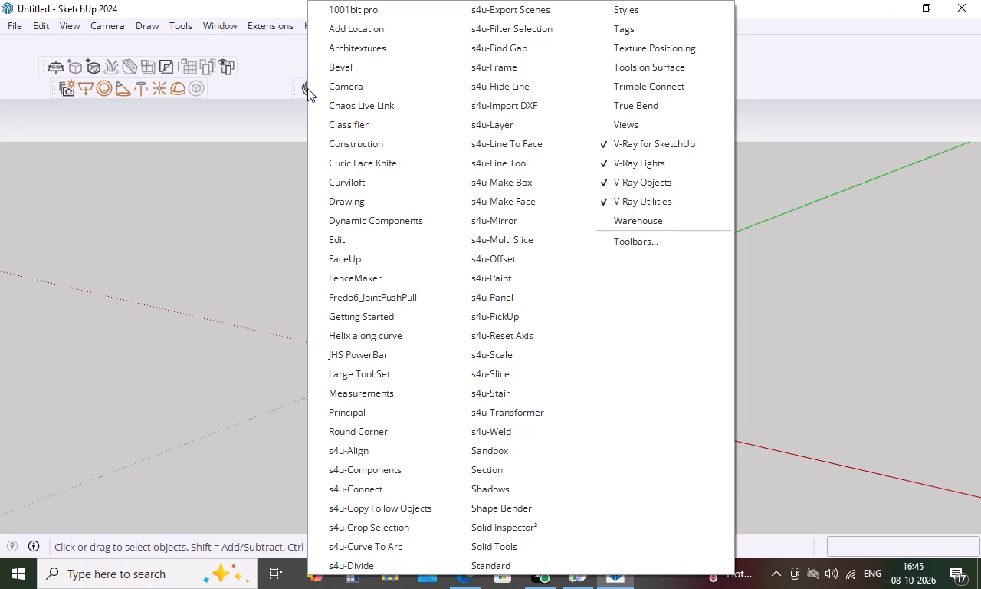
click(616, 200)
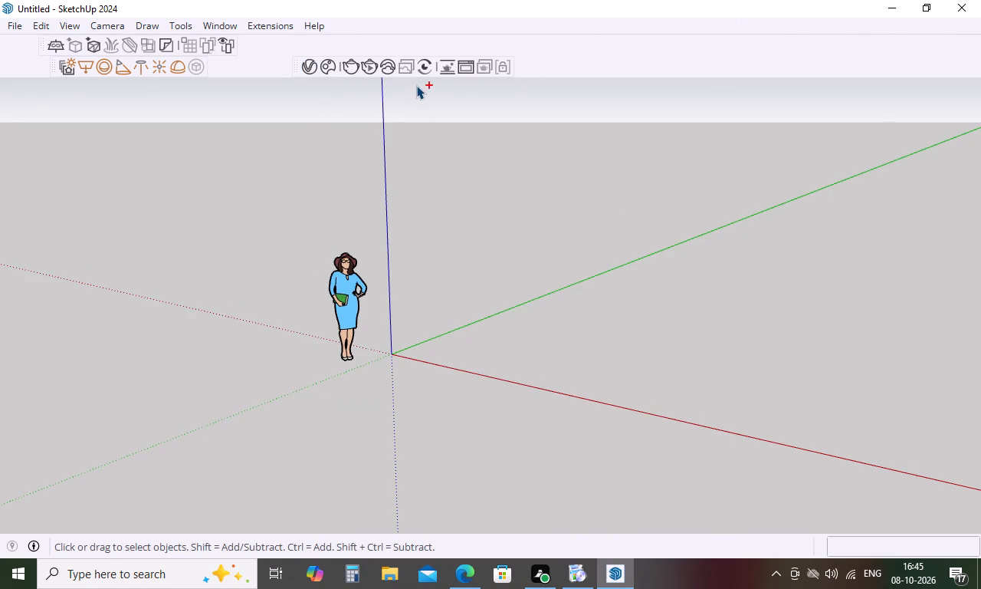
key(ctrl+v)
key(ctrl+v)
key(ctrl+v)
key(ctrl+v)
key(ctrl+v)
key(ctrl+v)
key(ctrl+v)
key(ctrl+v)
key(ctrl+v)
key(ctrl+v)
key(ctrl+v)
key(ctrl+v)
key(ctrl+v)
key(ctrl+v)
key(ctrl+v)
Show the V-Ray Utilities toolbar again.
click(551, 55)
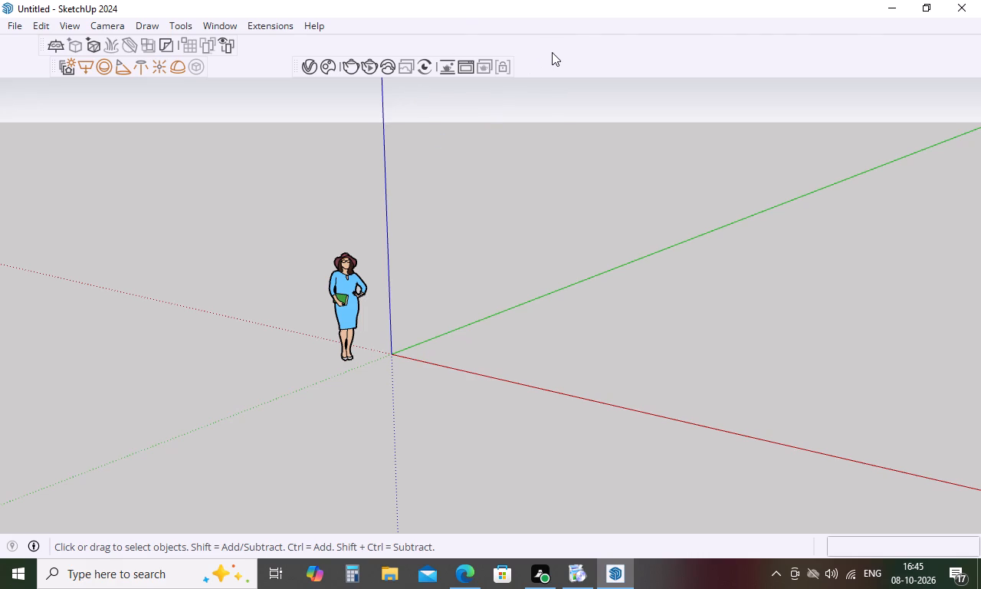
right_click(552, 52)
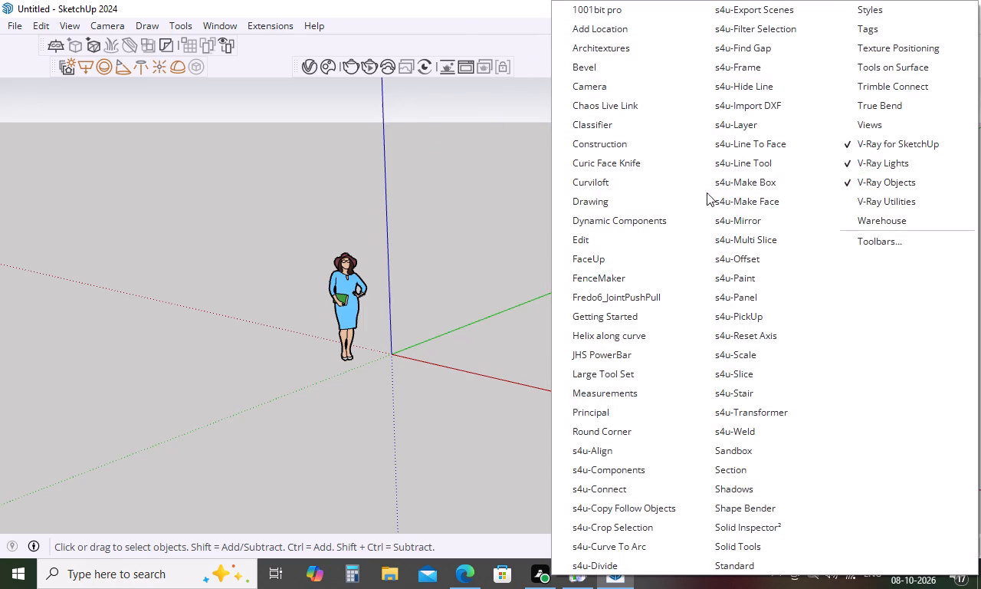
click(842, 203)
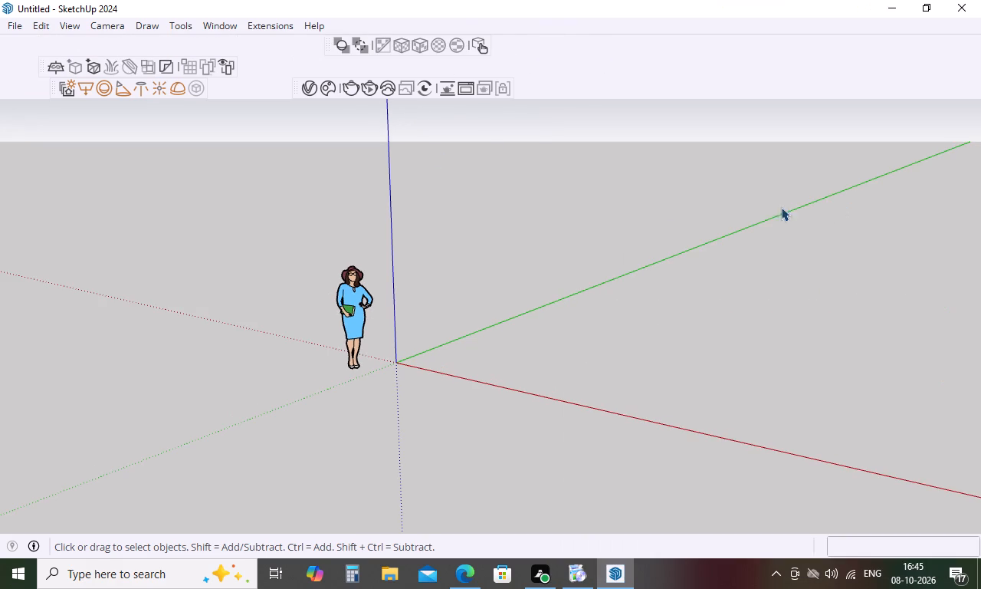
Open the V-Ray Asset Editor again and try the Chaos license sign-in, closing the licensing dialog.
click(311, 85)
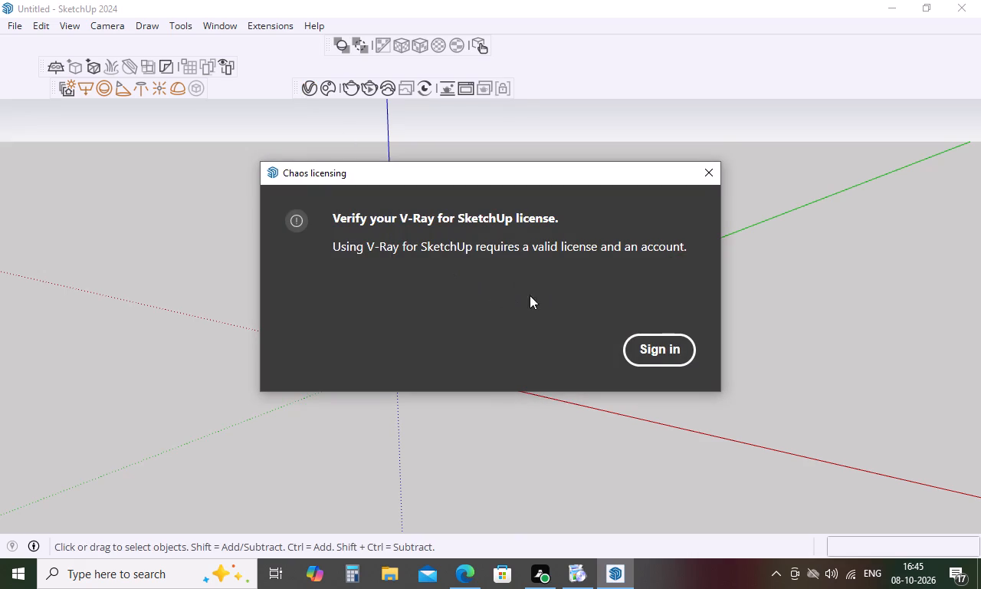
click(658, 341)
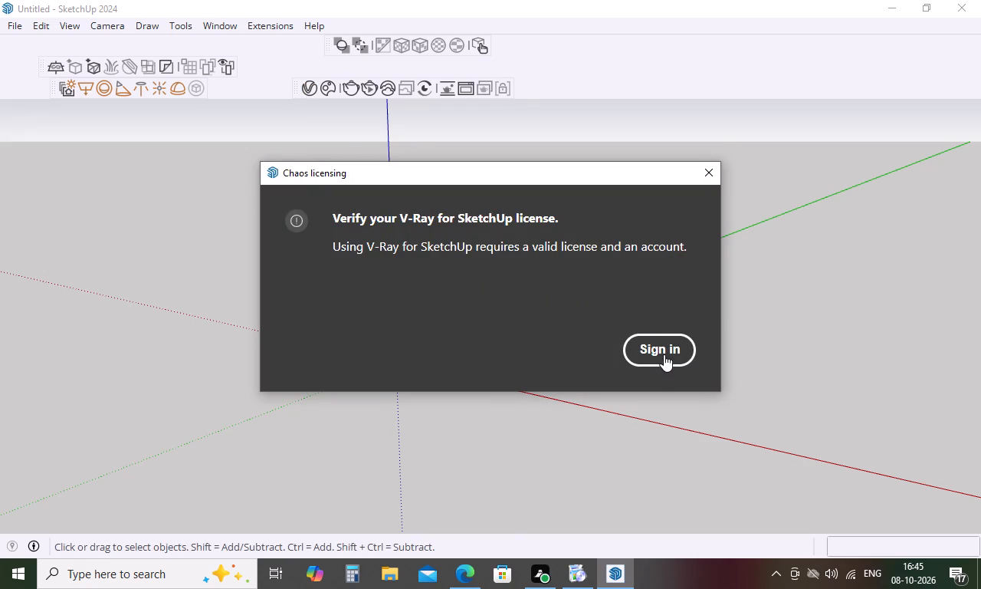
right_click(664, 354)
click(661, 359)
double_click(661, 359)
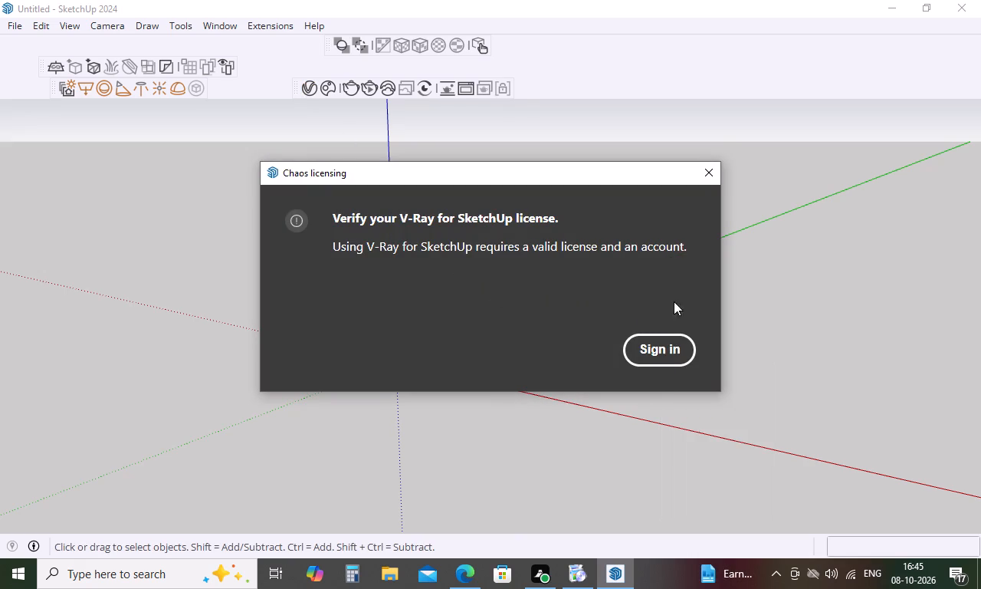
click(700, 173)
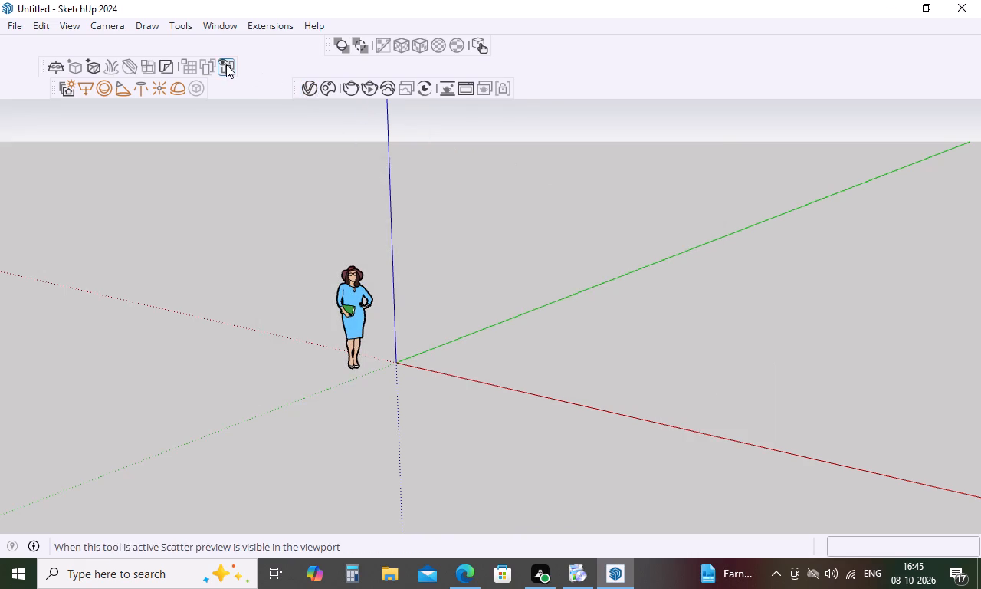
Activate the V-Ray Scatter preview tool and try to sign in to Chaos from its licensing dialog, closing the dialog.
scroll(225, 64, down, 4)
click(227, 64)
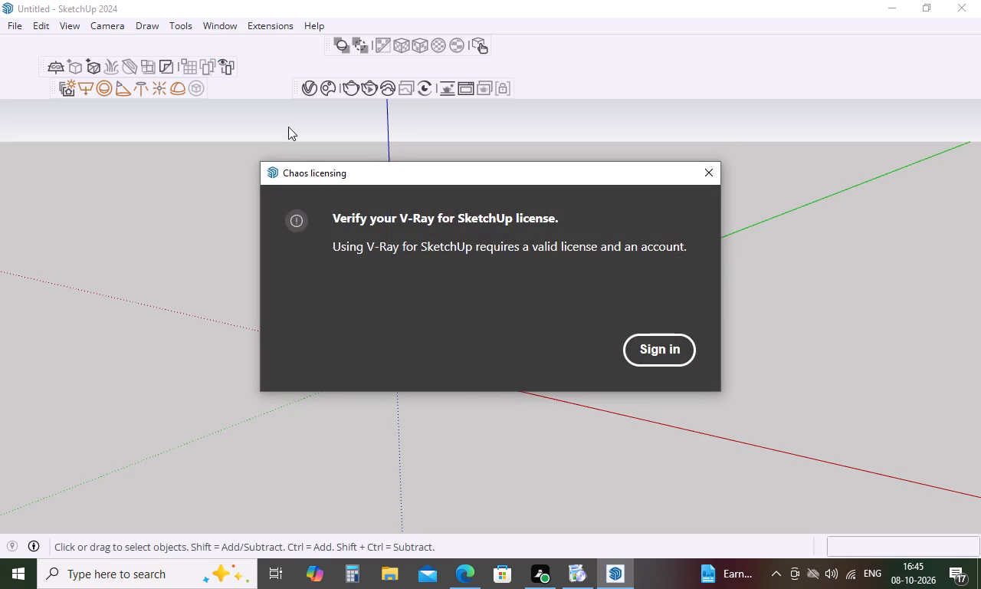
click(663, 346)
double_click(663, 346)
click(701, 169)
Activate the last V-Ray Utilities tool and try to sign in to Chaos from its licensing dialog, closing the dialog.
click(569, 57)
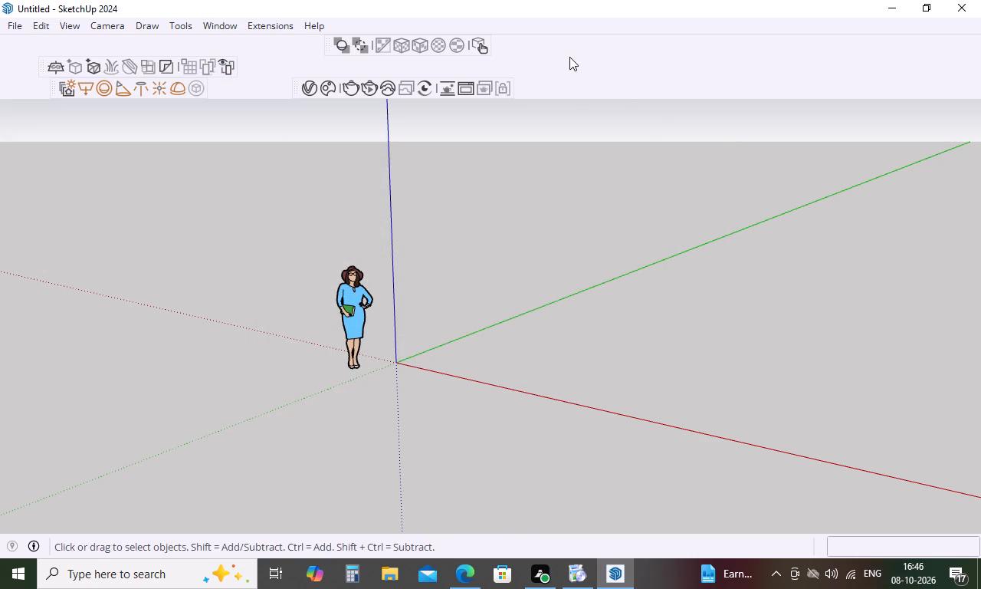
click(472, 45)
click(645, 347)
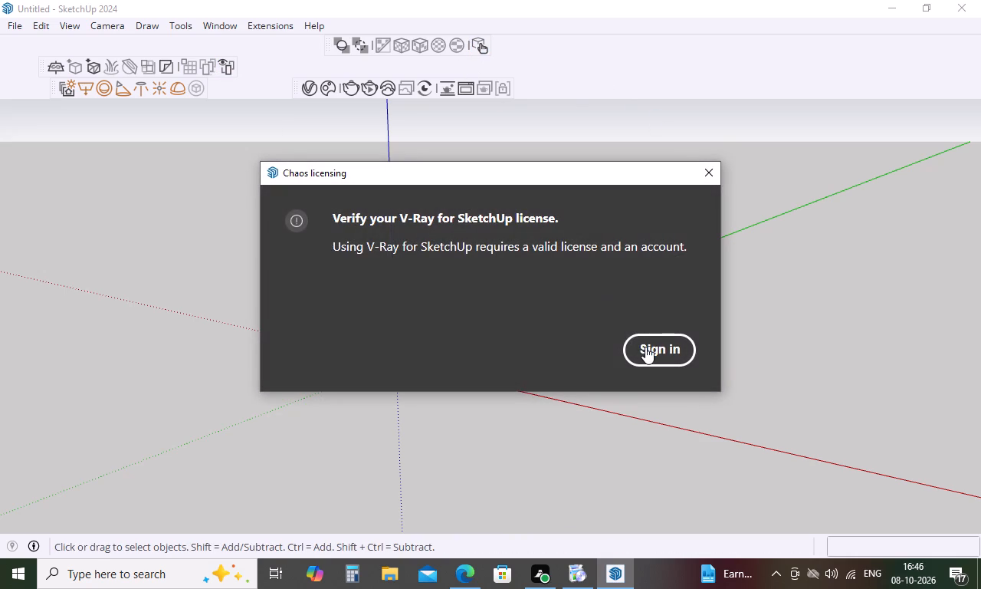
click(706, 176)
Place a construction guide parallel to the green axis, offset 25' along the red direction with the Tape Measure.
scroll(499, 253, down, 4)
middle_drag(504, 272, 565, 334)
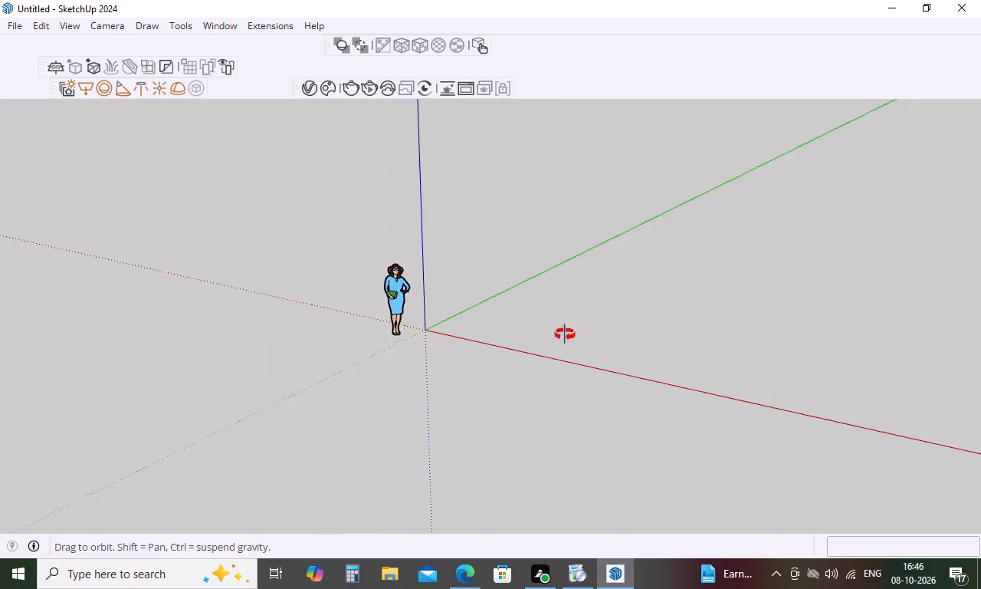
middle_drag(565, 334, 685, 310)
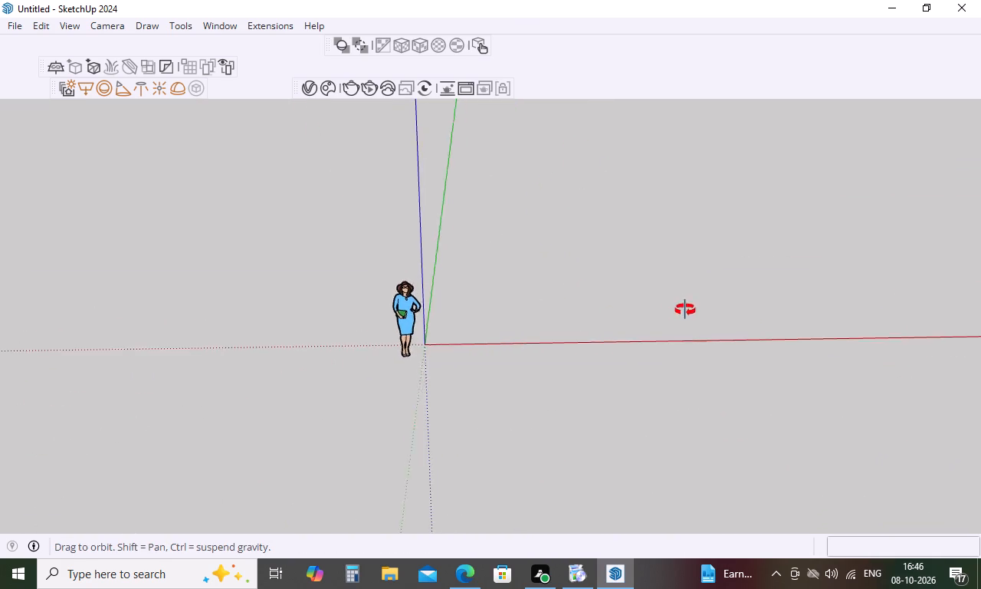
middle_drag(685, 310, 720, 298)
key(t)
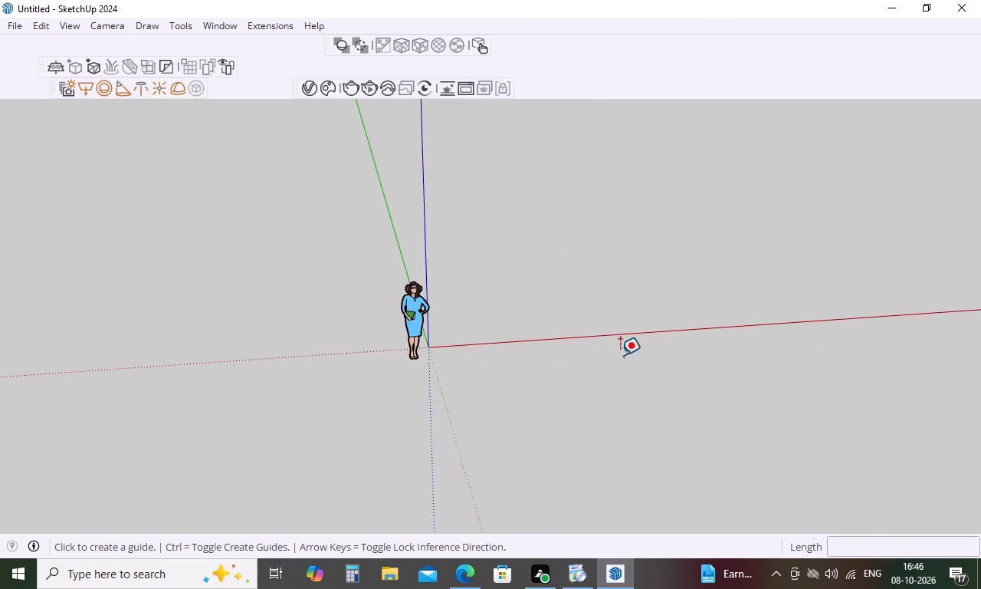
middle_drag(474, 294, 428, 264)
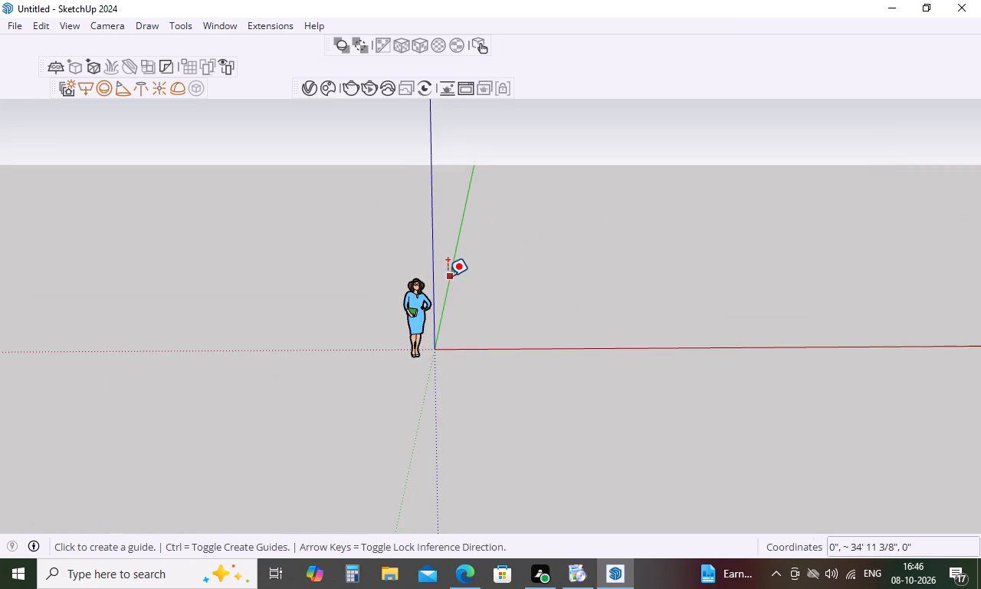
click(446, 279)
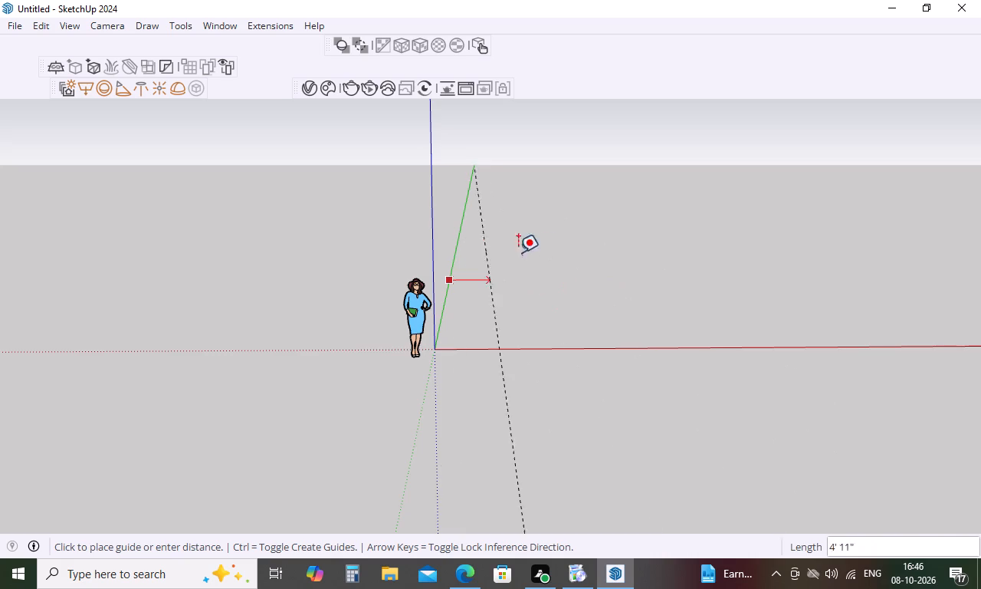
middle_drag(578, 255, 431, 267)
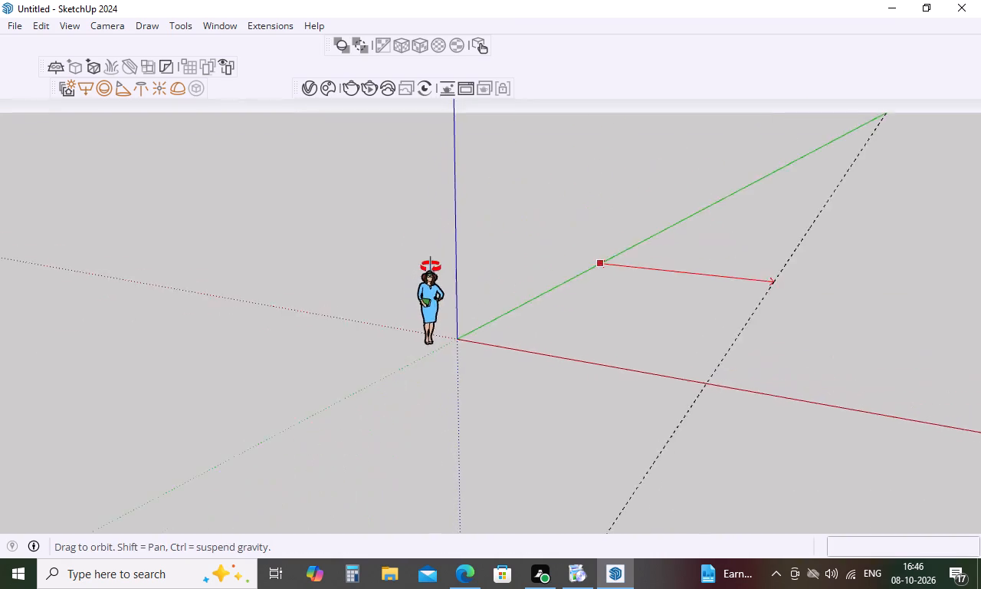
middle_drag(431, 267, 420, 235)
scroll(815, 169, up, 4)
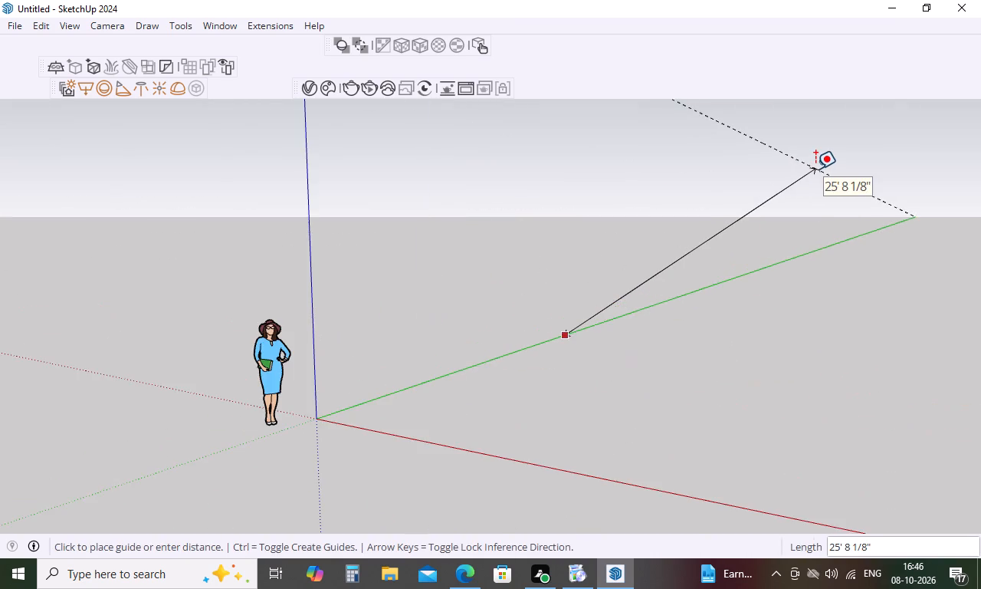
middle_drag(815, 169, 845, 284)
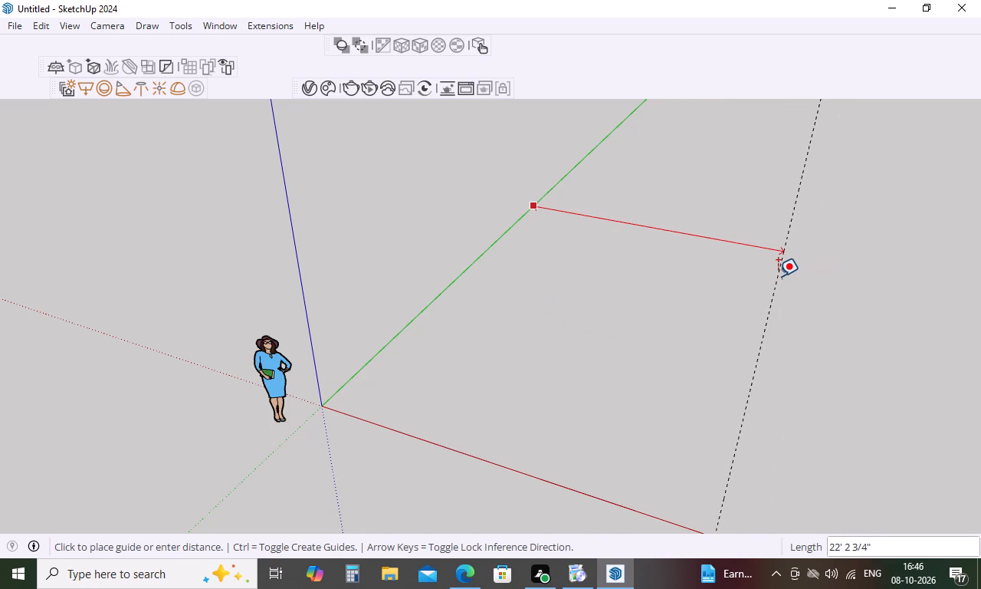
key(2)
text(5')
key(Return)
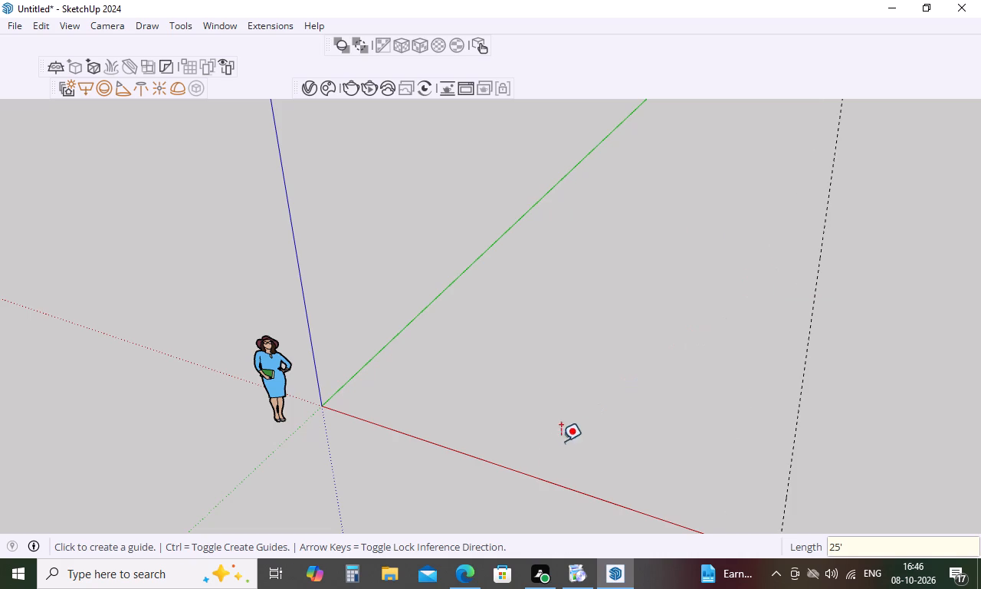
Place a second construction guide parallel to the red axis, offset 35' along the green direction.
click(536, 473)
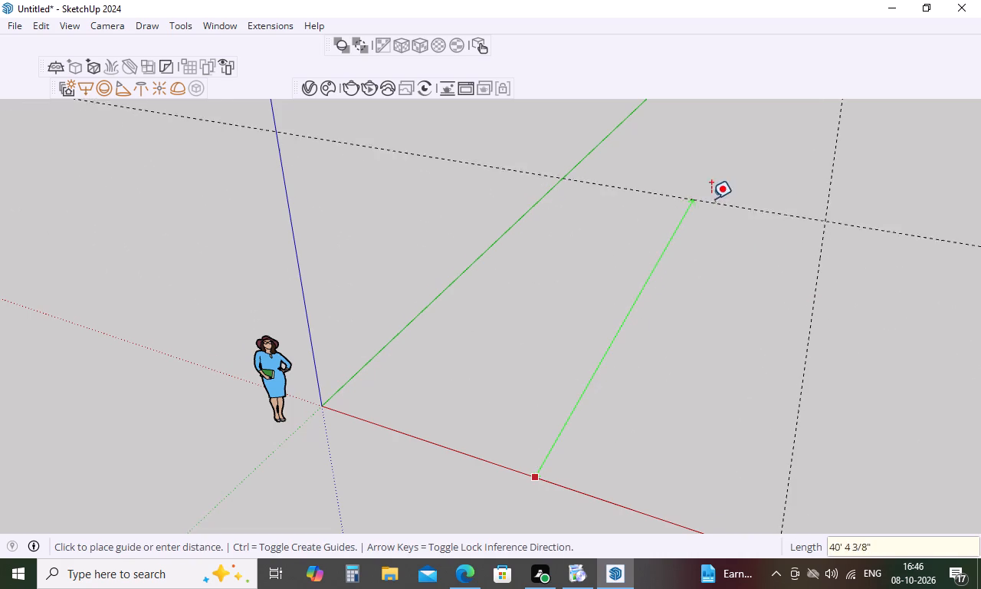
key(3)
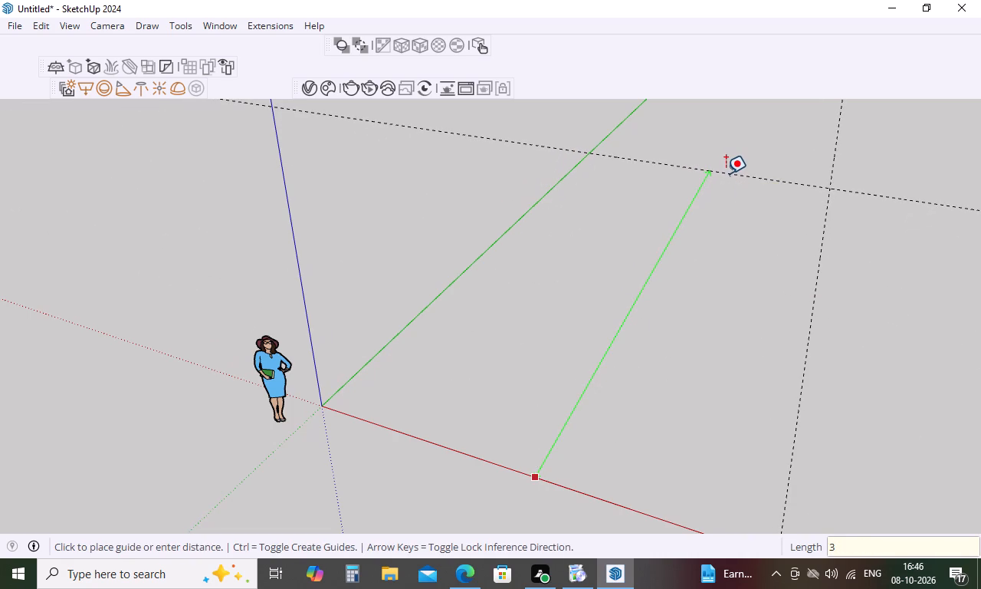
text(5')
key(Return)
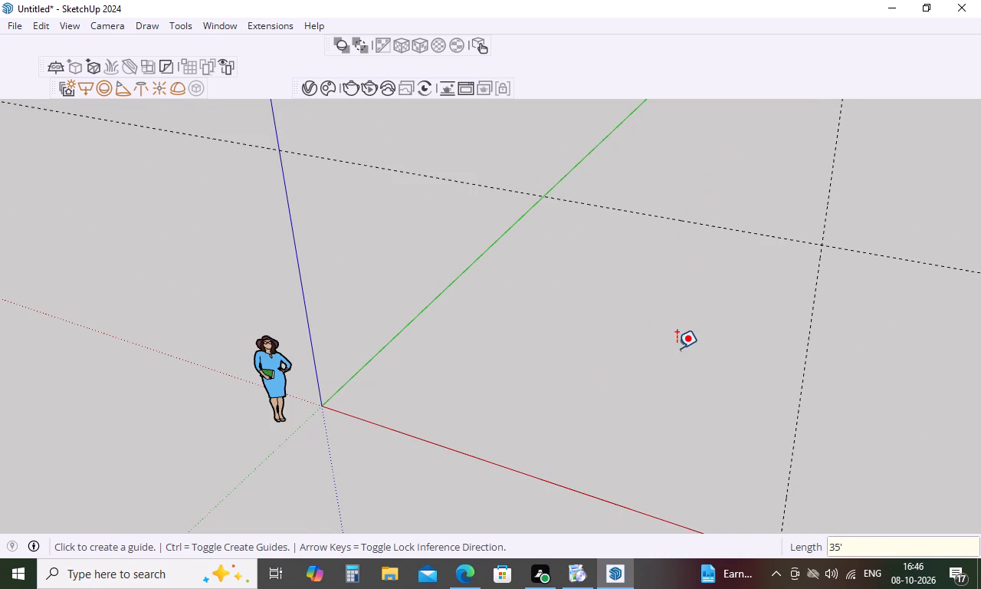
scroll(674, 346, down, 5)
middle_drag(673, 344, 719, 255)
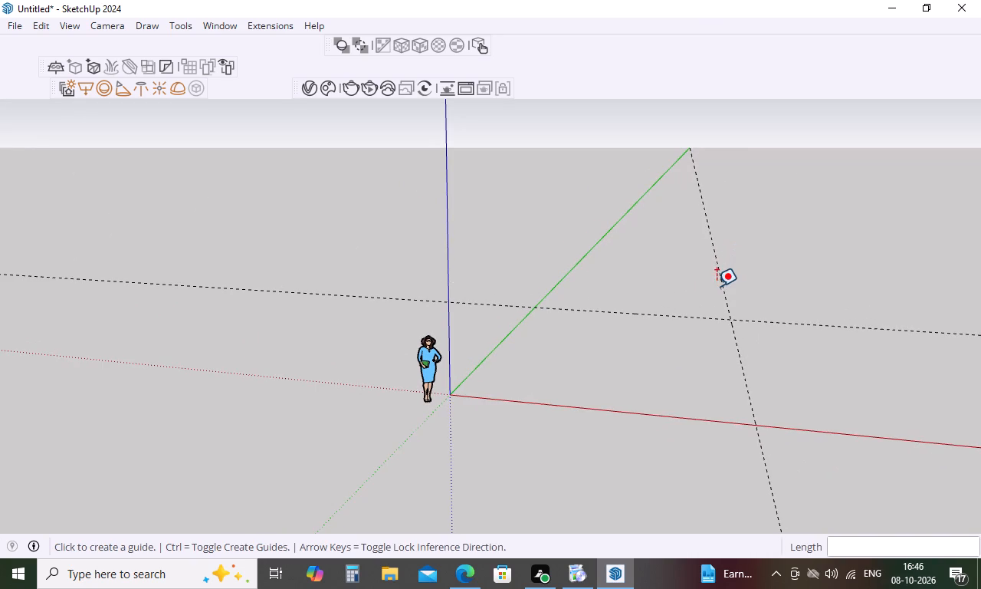
click(547, 309)
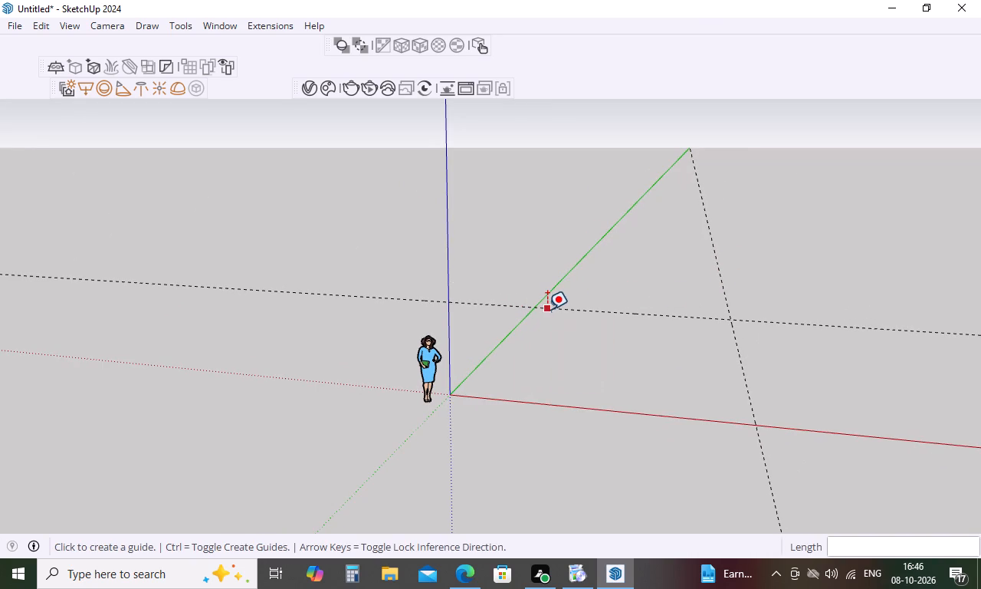
key(Escape)
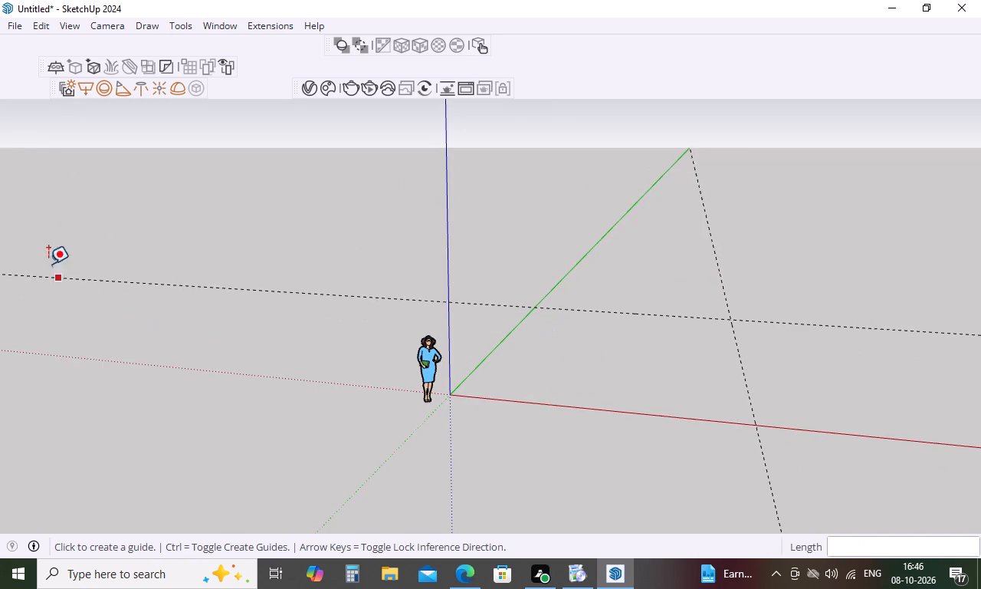
Import the JPEG "WhatsApp Image 2026-10-08 at 3.57.44 PM" from Downloads and place it flat on the ground beyond the 25' guide.
click(22, 25)
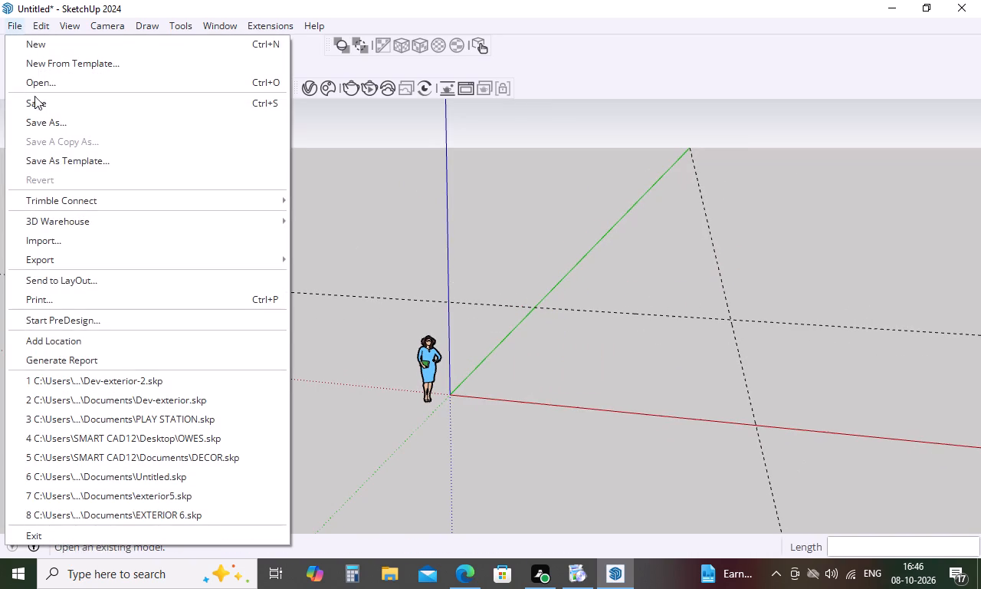
click(108, 239)
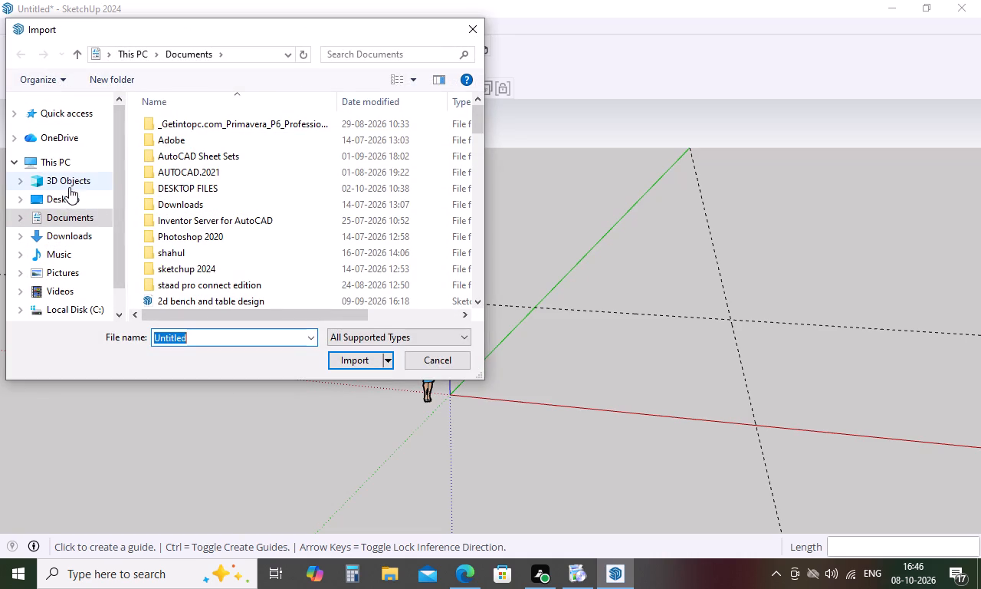
click(80, 235)
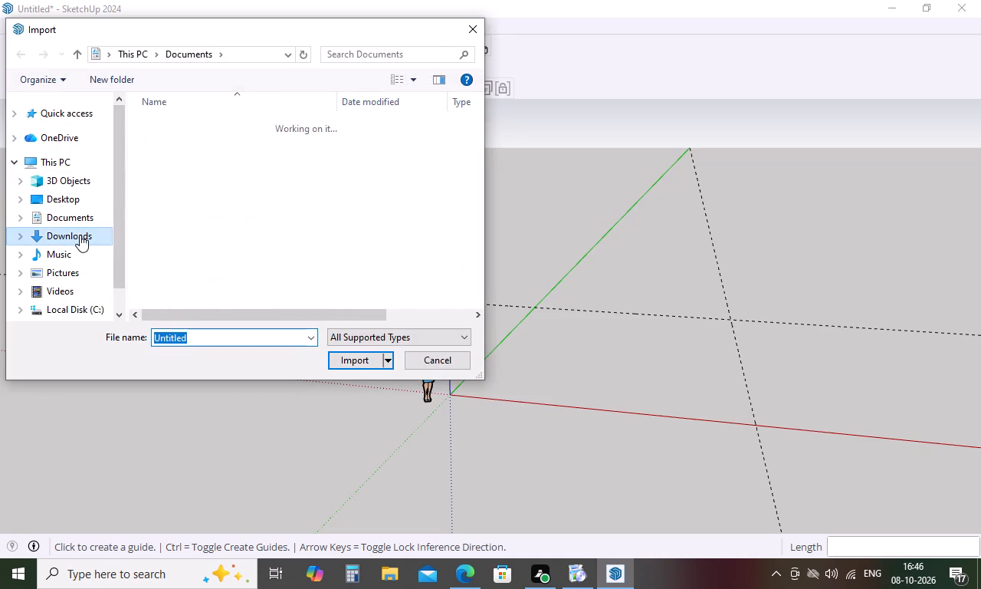
scroll(209, 175, down, 6)
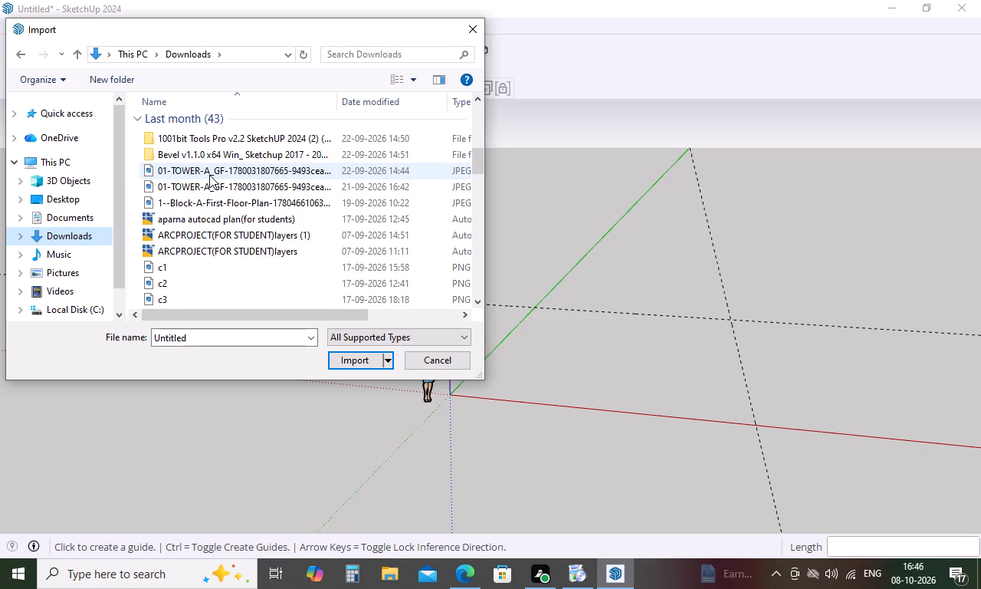
scroll(209, 175, up, 5)
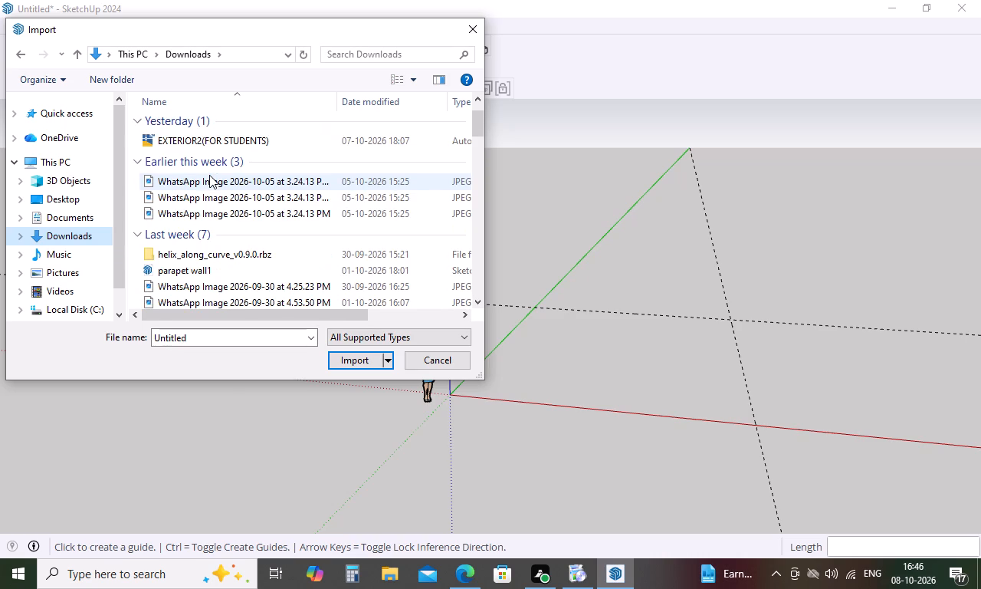
scroll(209, 175, down, 1)
scroll(209, 175, up, 1)
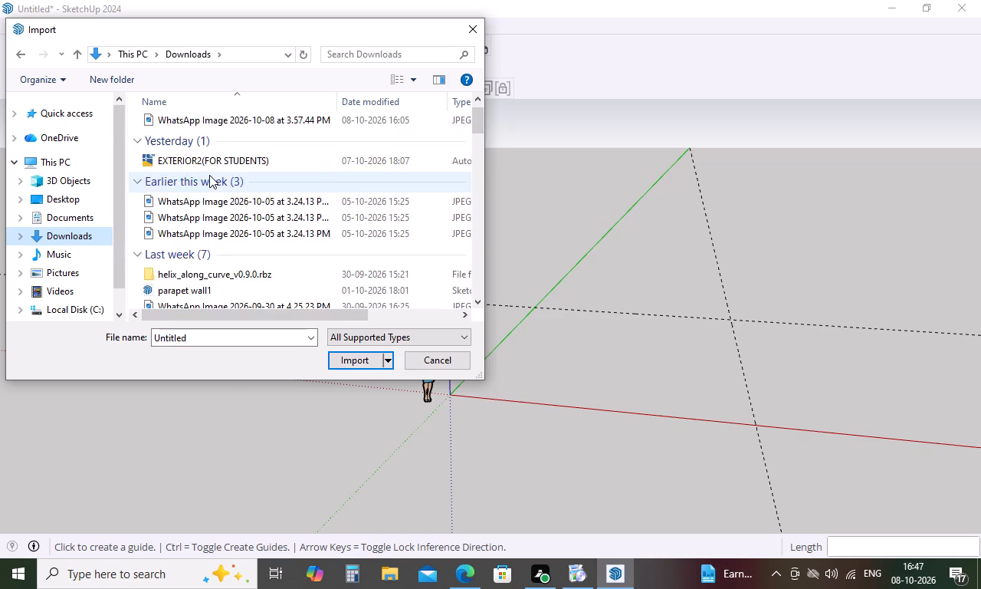
scroll(209, 175, up, 6)
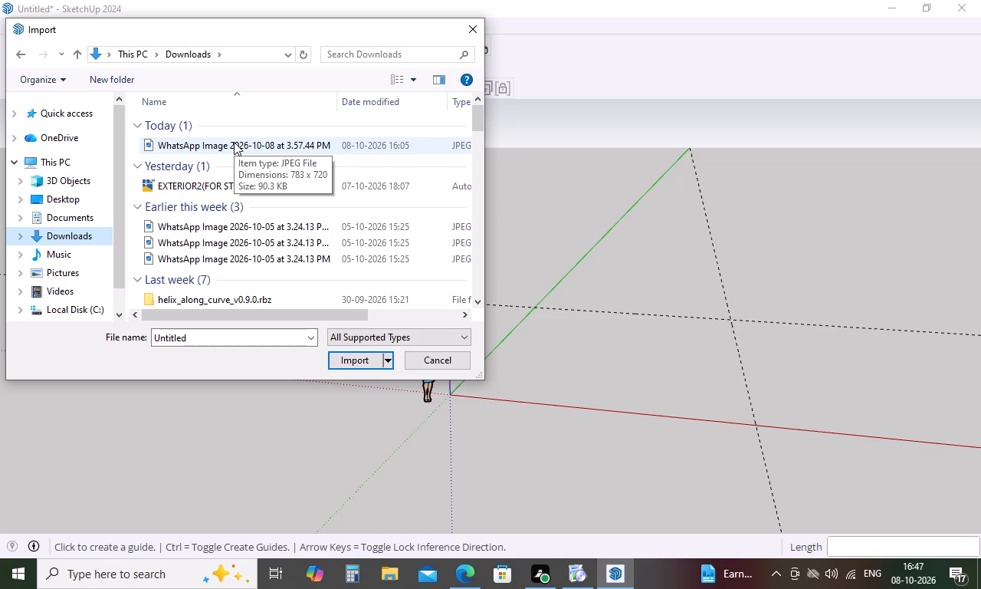
double_click(234, 142)
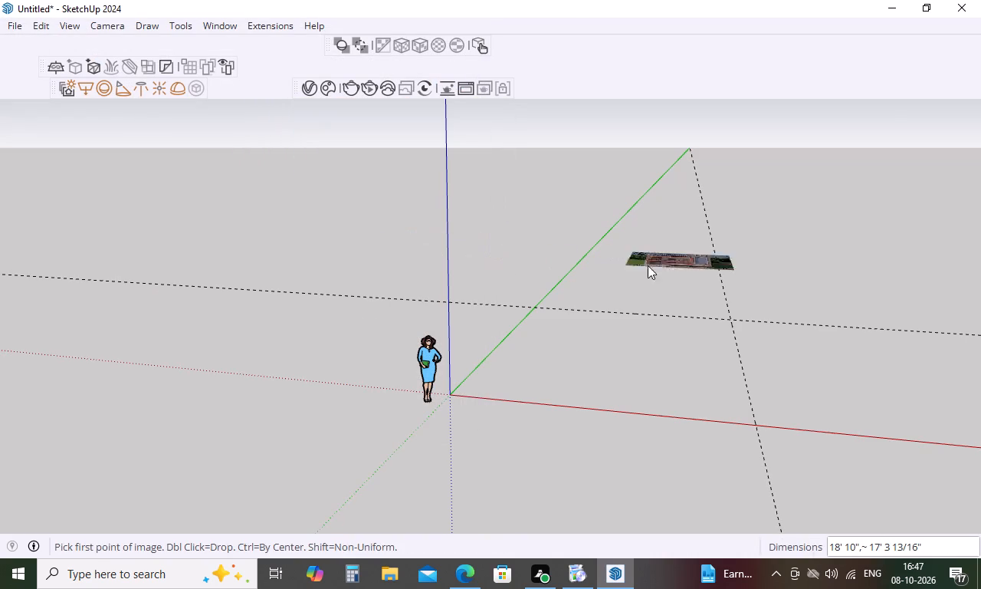
click(779, 298)
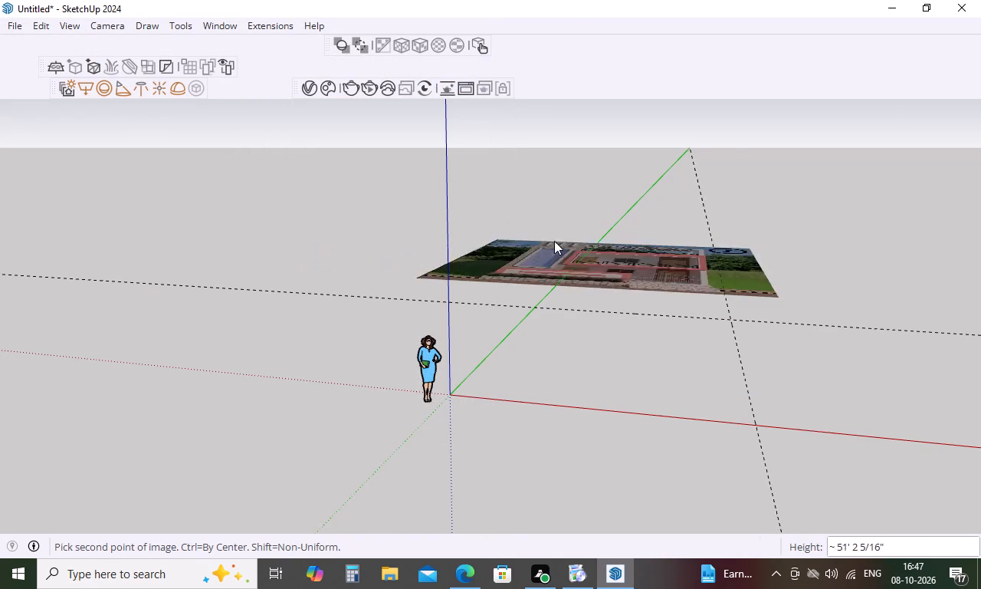
click(792, 251)
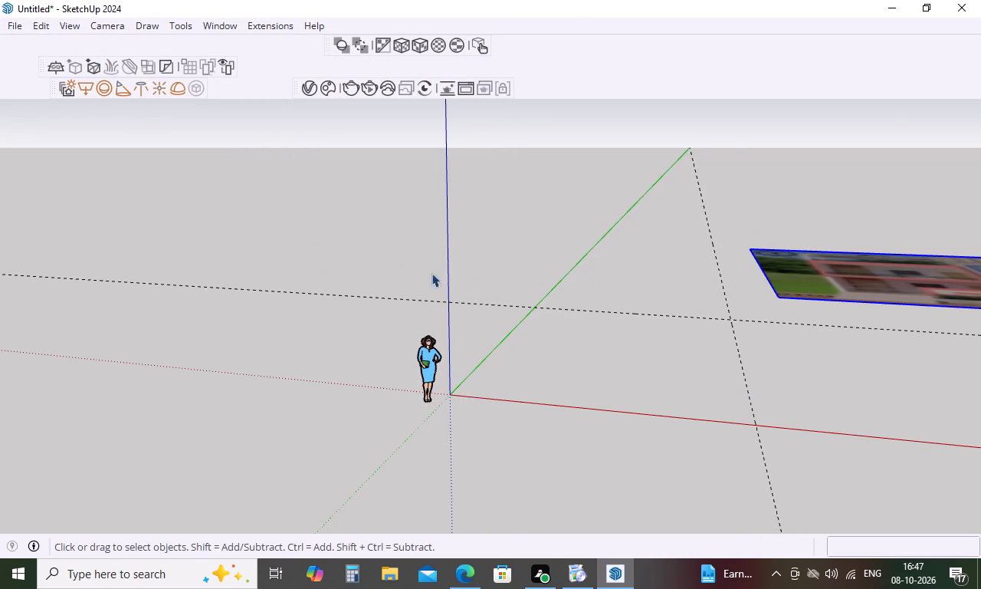
Start an import and browse to Program Files\Chaos\V-Ray\V-Ray for SketchUp\extension\vray\bin on the C: drive.
click(15, 25)
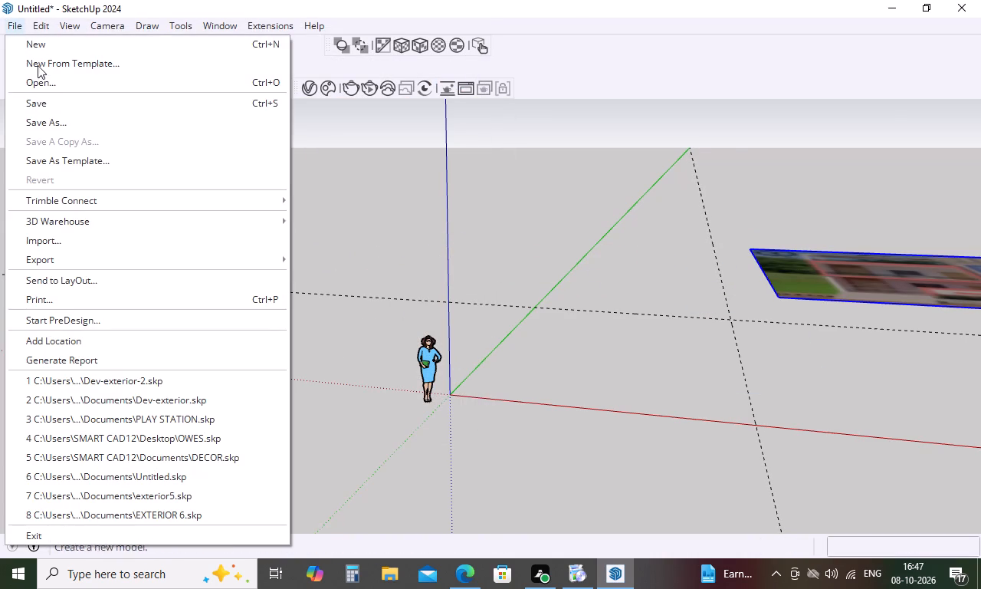
click(90, 249)
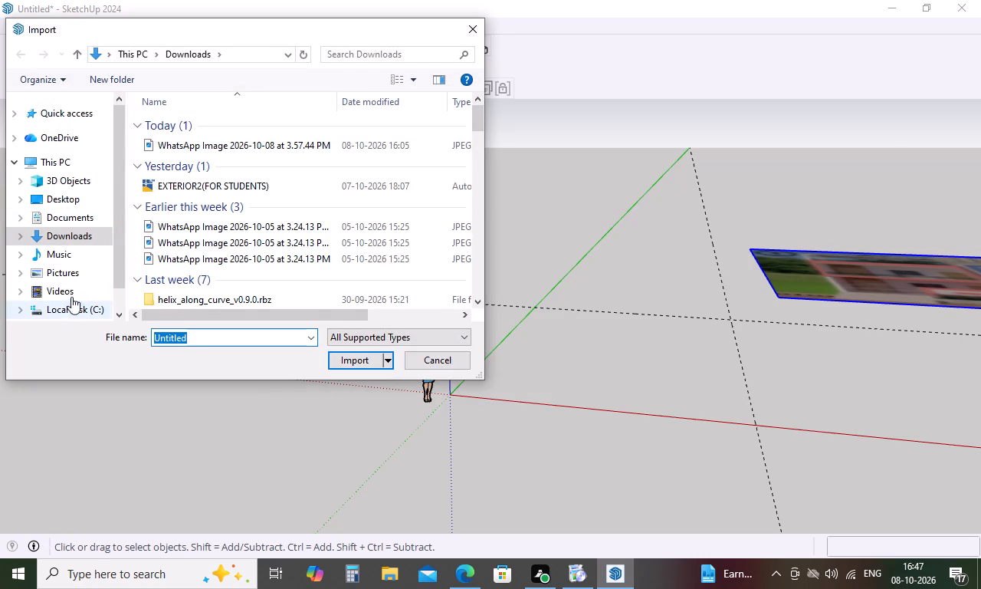
click(78, 309)
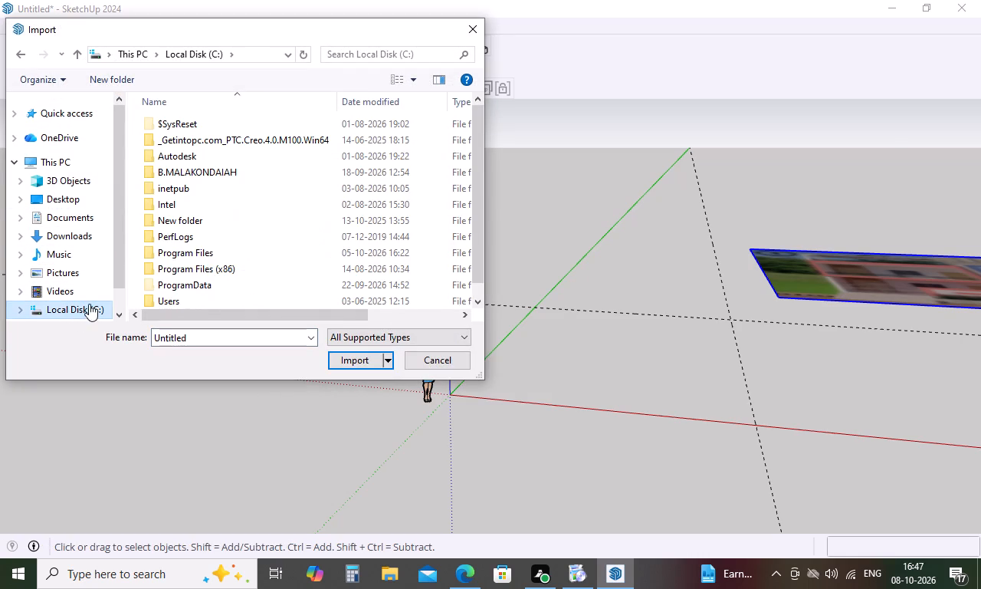
double_click(197, 246)
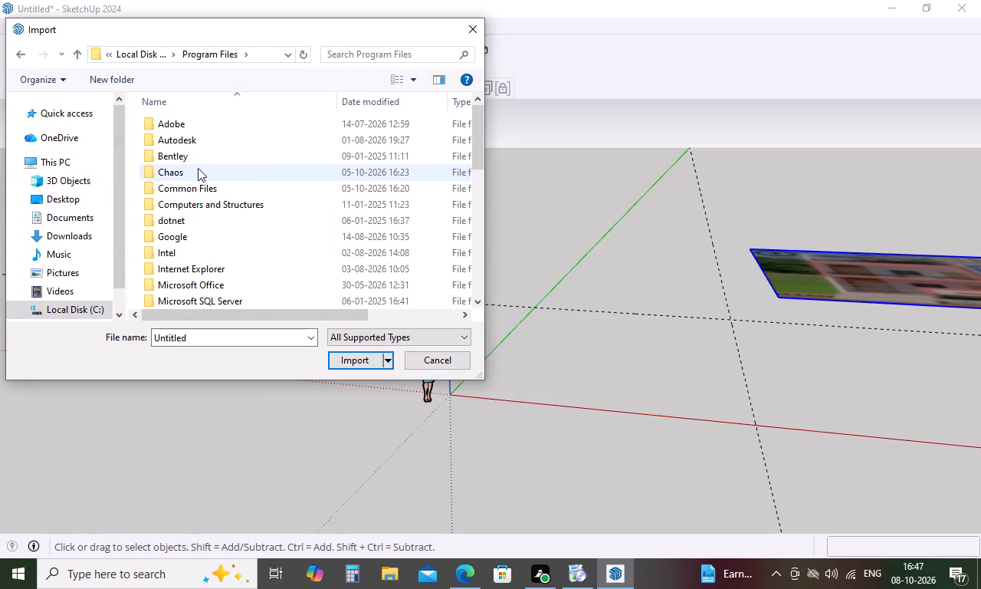
double_click(198, 168)
double_click(196, 125)
double_click(196, 125)
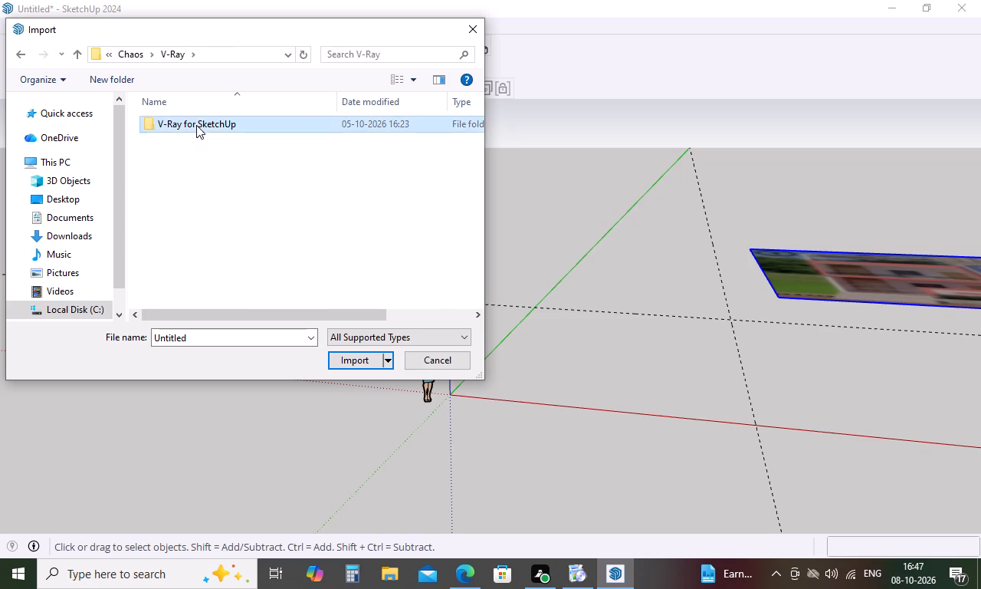
double_click(196, 125)
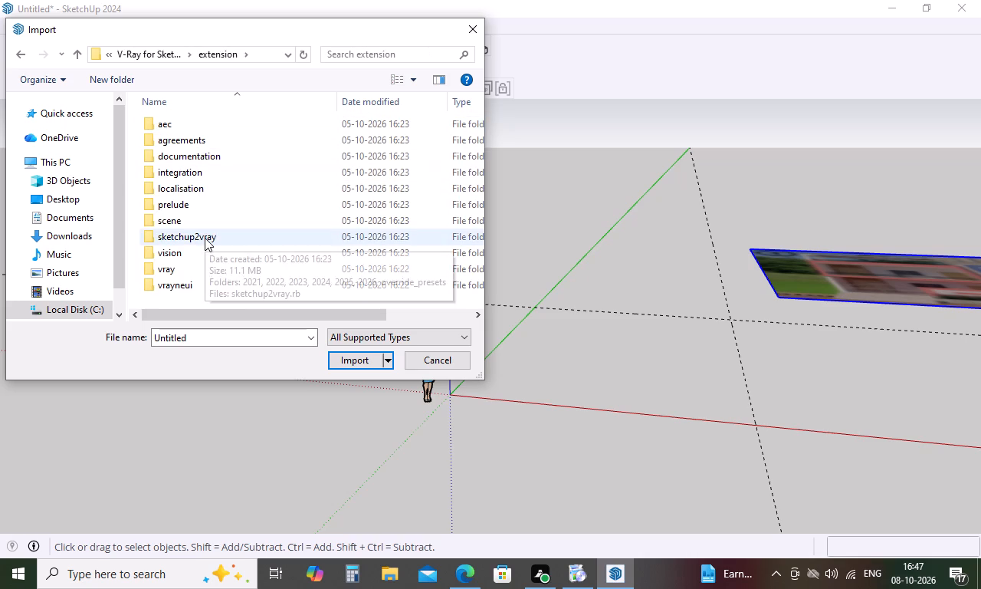
double_click(198, 275)
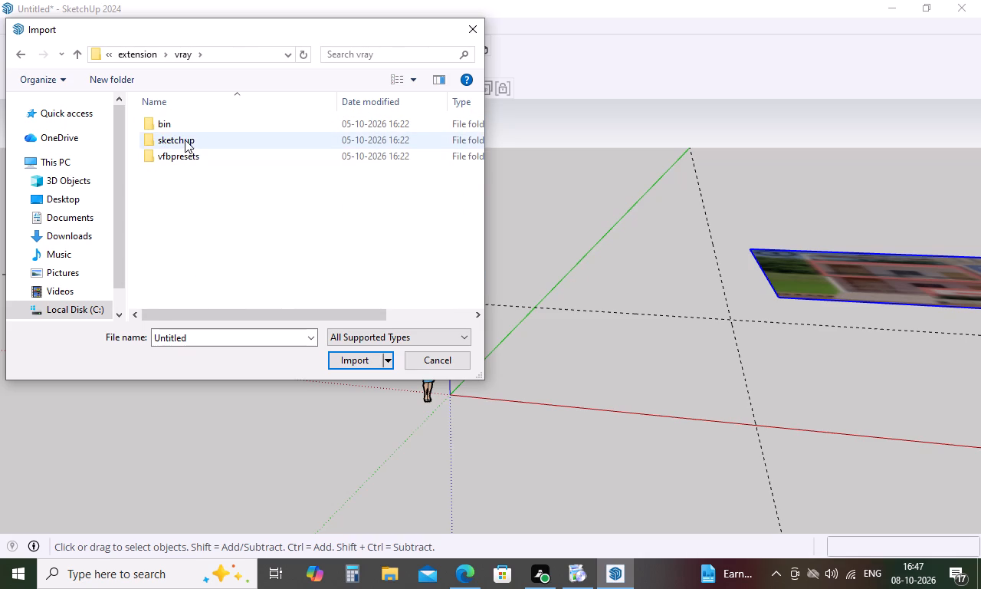
click(181, 125)
double_click(181, 125)
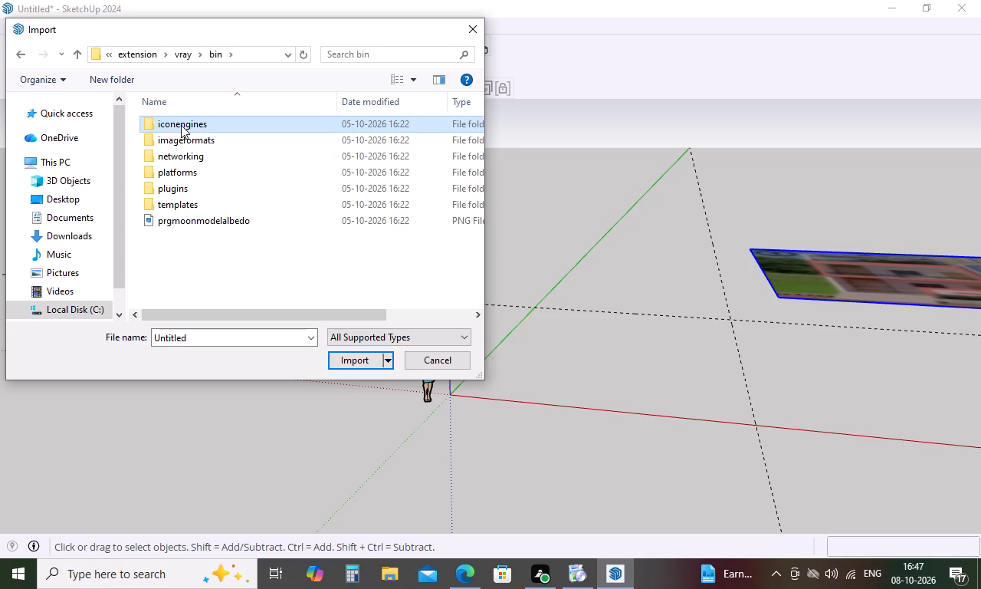
Look through the bin folder's plugins subfolder and the css, fonts and js folders under templates\bootstrap for importable files.
click(198, 196)
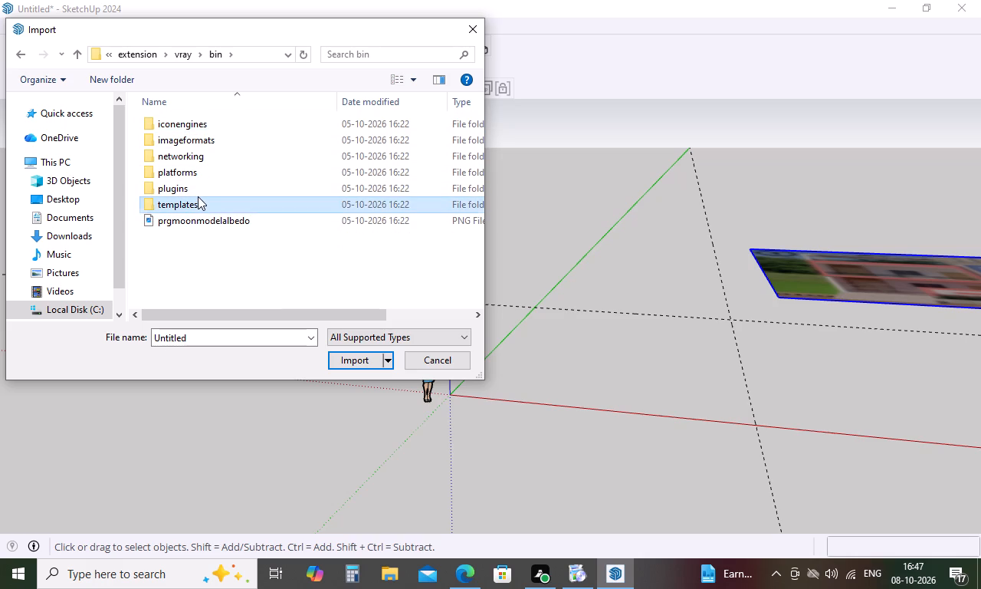
double_click(198, 191)
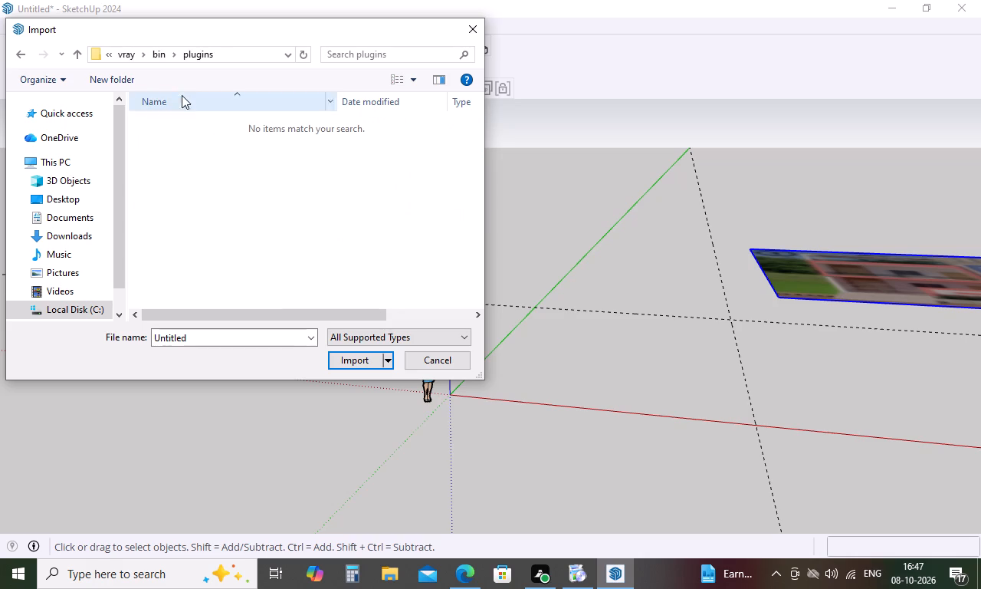
click(162, 54)
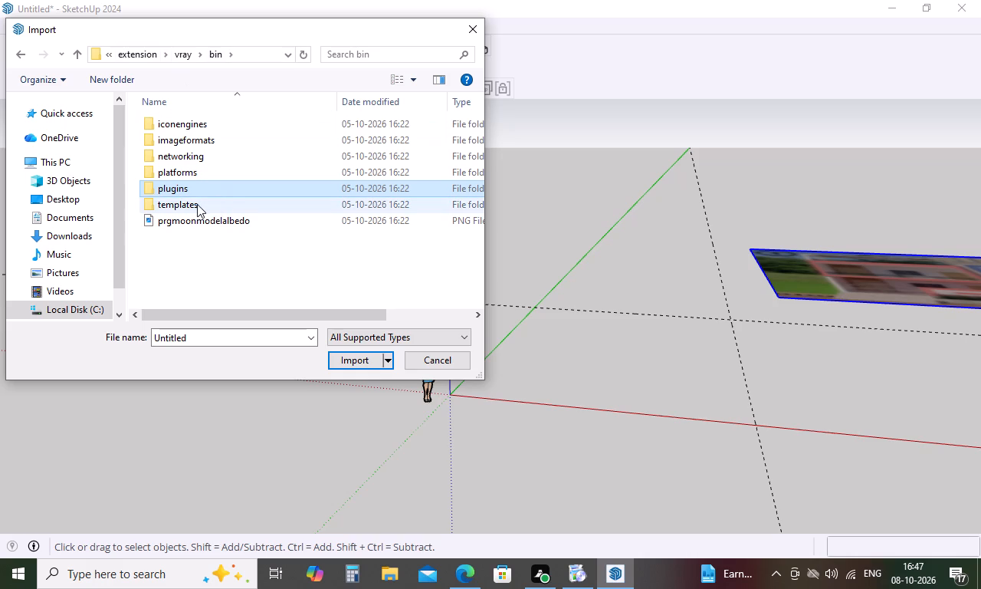
double_click(193, 203)
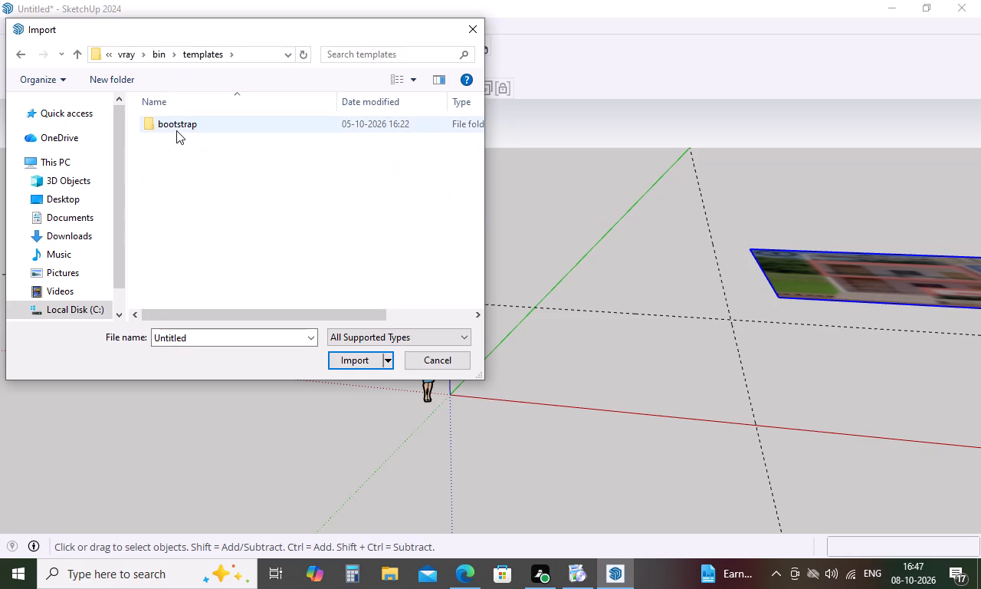
click(176, 130)
click(176, 130)
triple_click(176, 130)
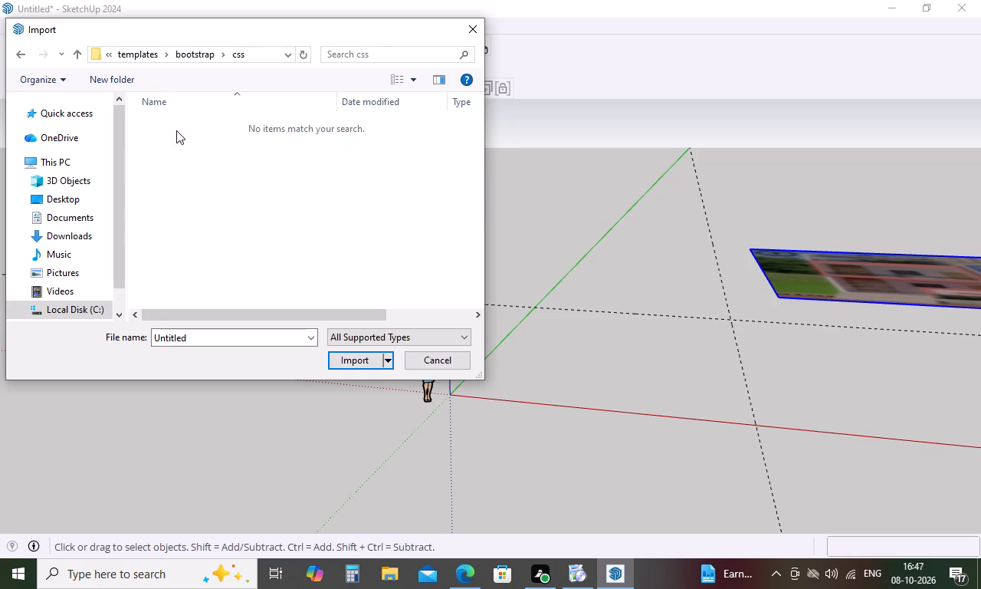
click(187, 56)
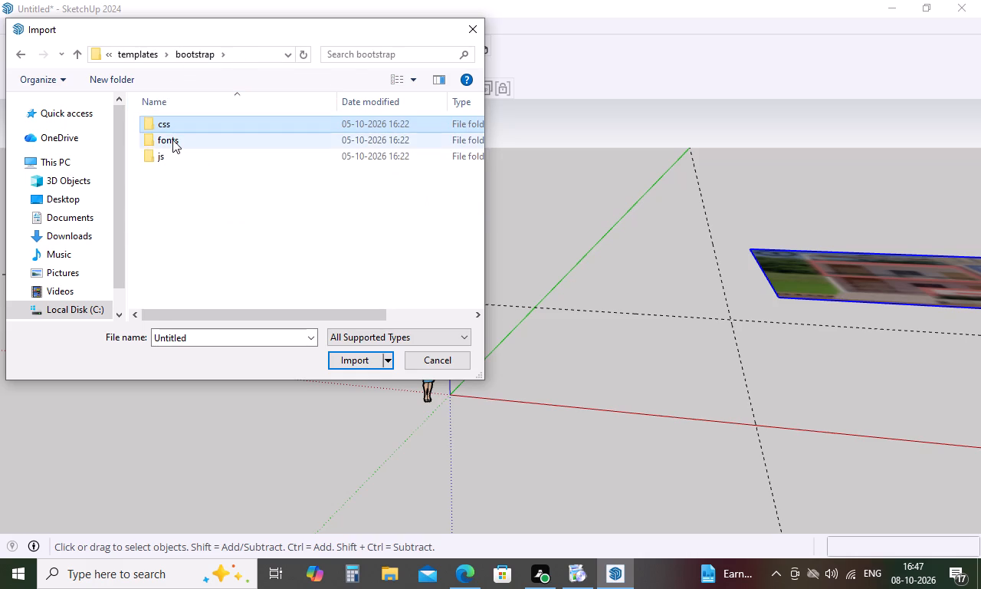
double_click(172, 140)
click(181, 54)
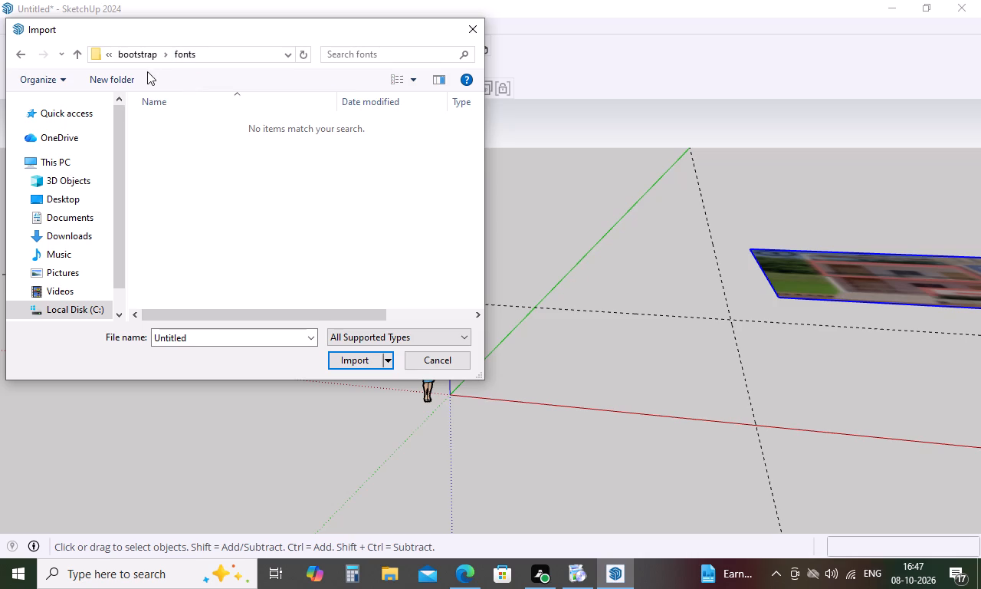
click(143, 55)
double_click(159, 163)
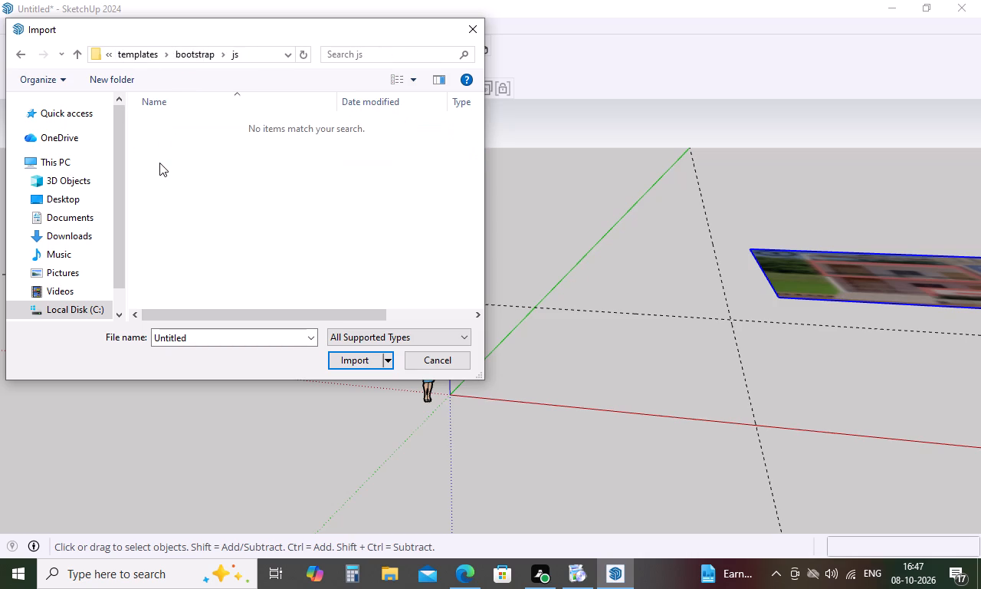
click(139, 54)
click(126, 54)
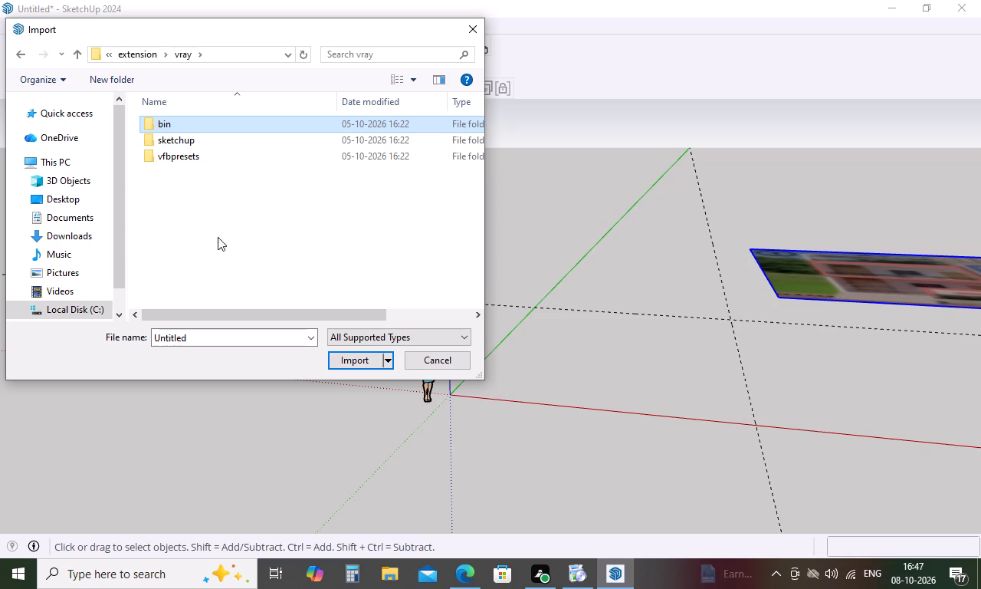
Import the PNG "prgmoonmodelalbedo" from the vray\bin folder and place it flat between the red axis and 35' guide, beyond the 25' guide.
click(364, 364)
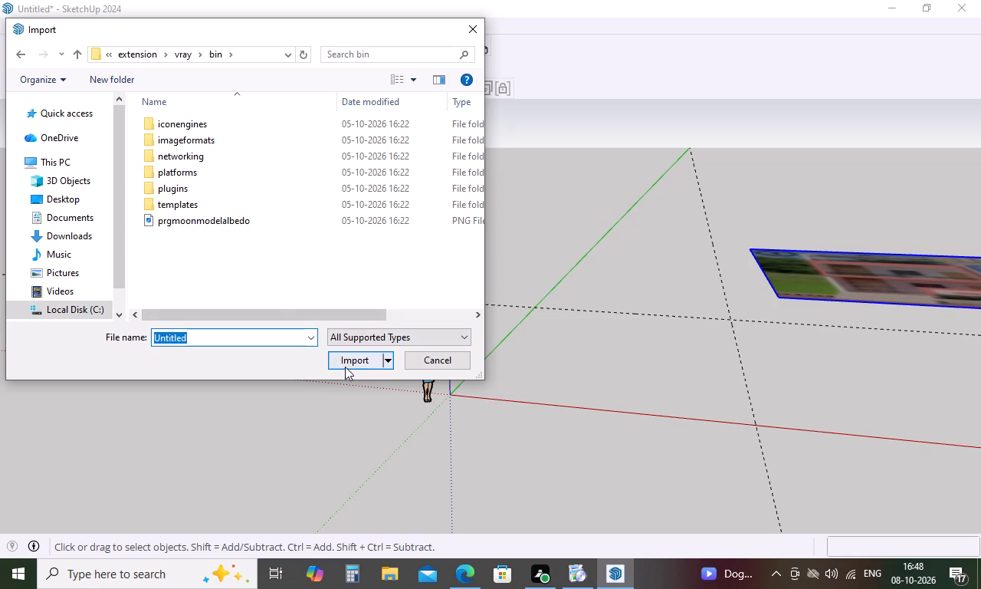
click(349, 364)
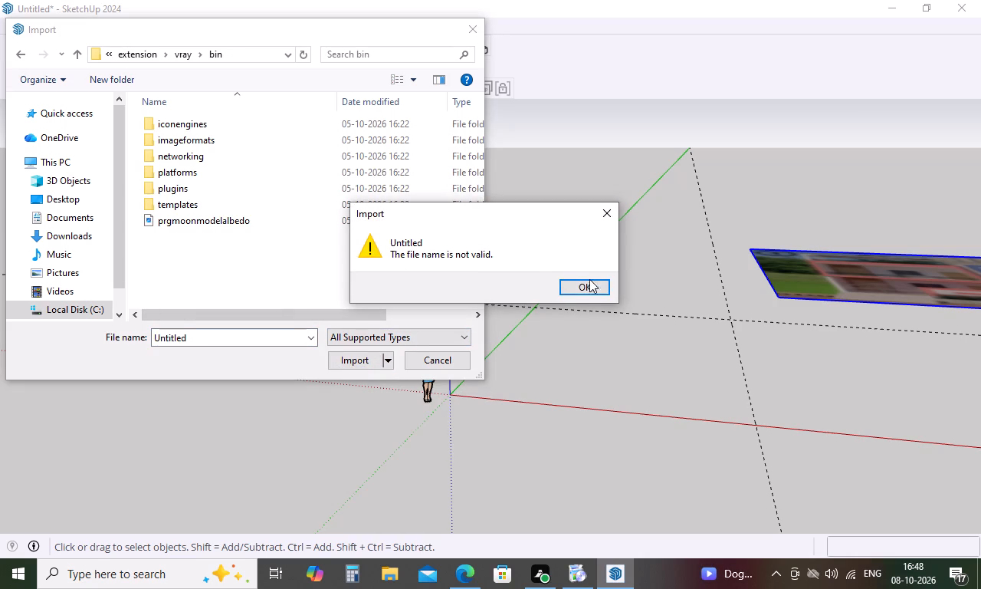
click(575, 288)
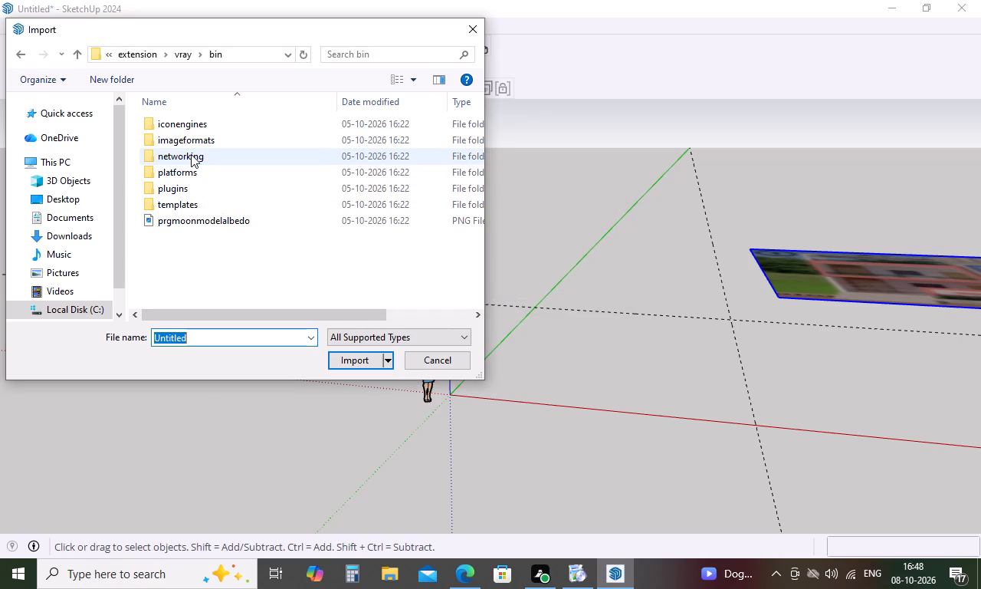
double_click(180, 218)
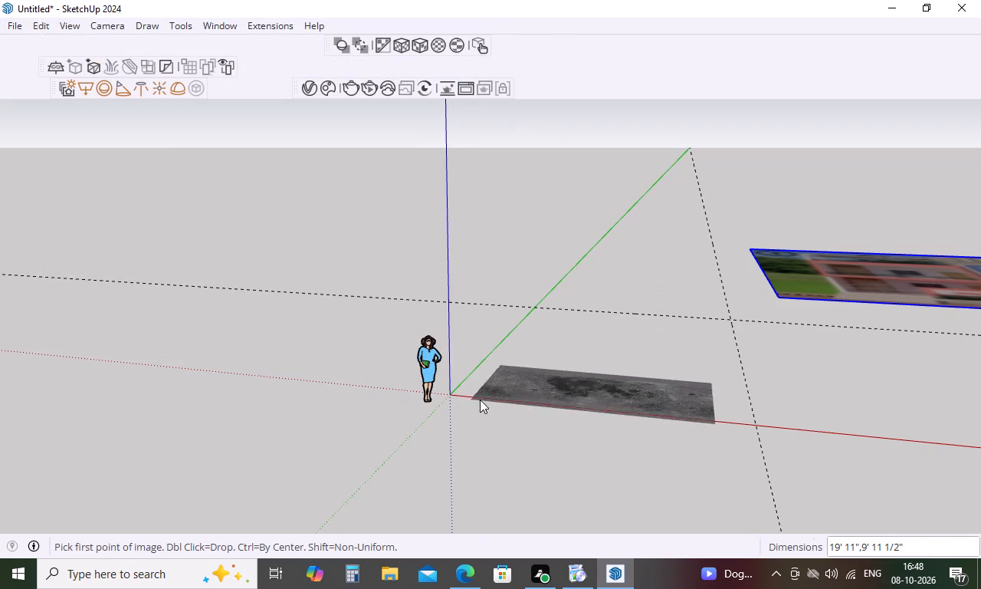
click(766, 370)
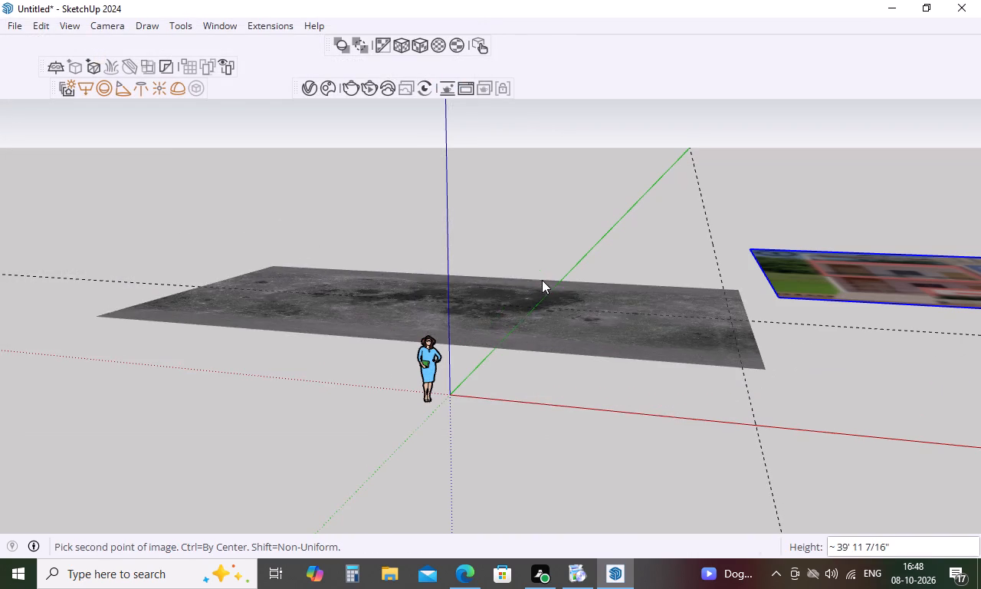
click(853, 347)
Copy the moon-surface image and paste the duplicate beside the original, farther from the 25' guide.
scroll(668, 267, down, 5)
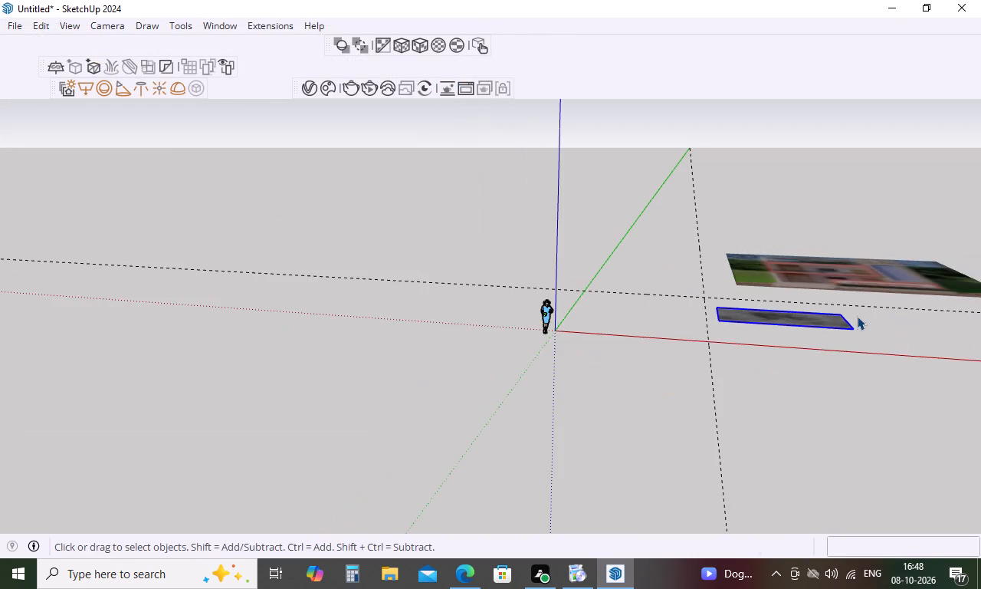
middle_drag(858, 327, 897, 449)
scroll(894, 340, up, 11)
middle_drag(841, 335, 858, 459)
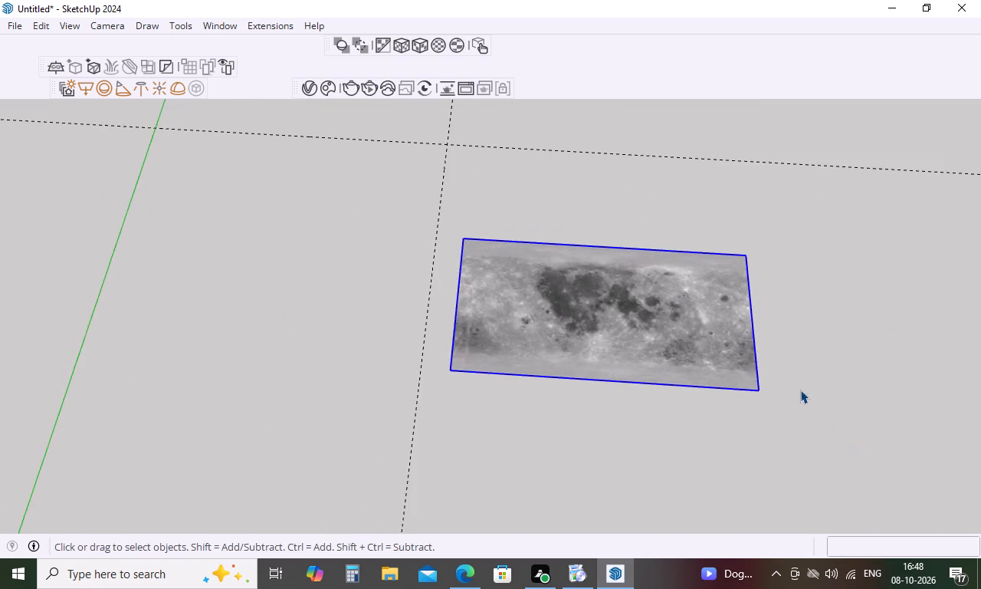
scroll(726, 338, up, 5)
click(417, 330)
scroll(494, 326, up, 4)
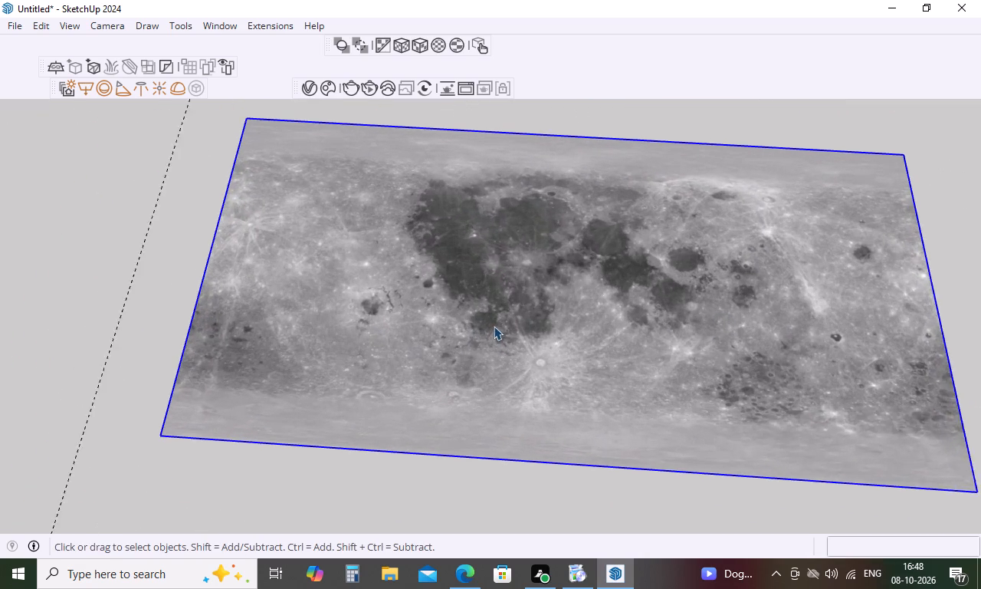
scroll(494, 326, up, 1)
middle_drag(437, 262, 437, 399)
scroll(431, 367, down, 5)
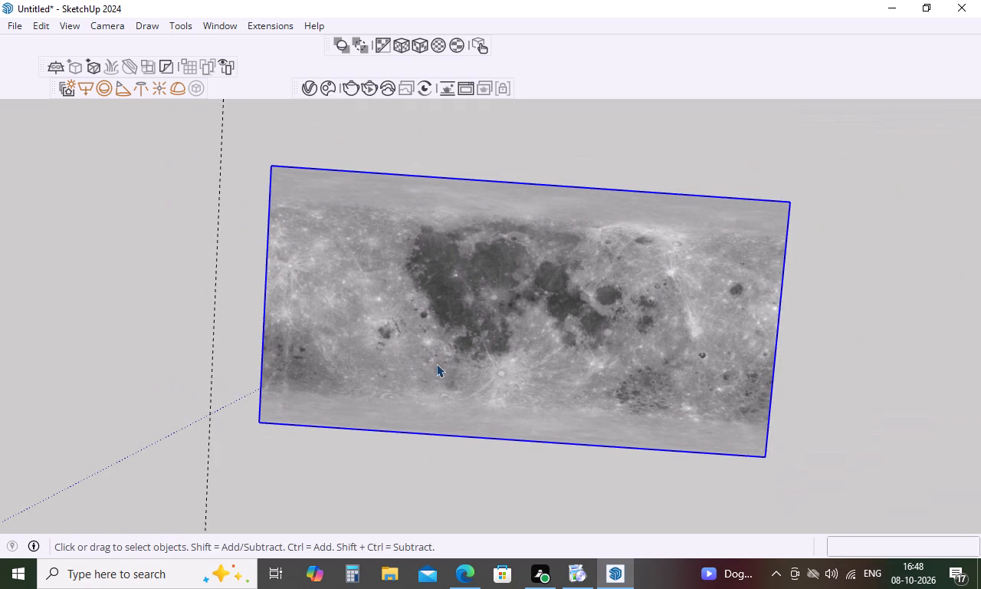
key(ctrl+c)
key(ctrl+v)
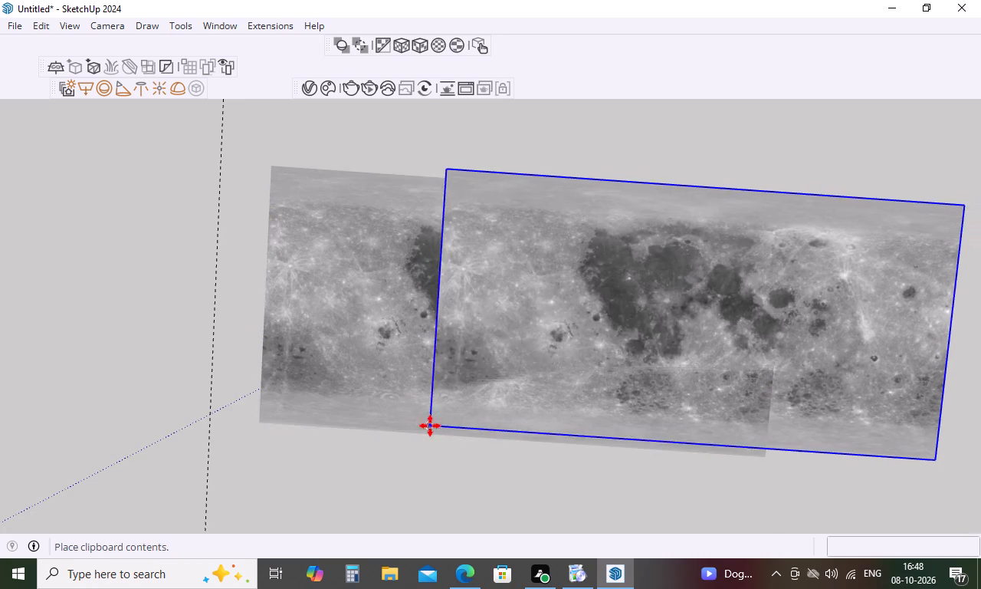
scroll(390, 354, down, 4)
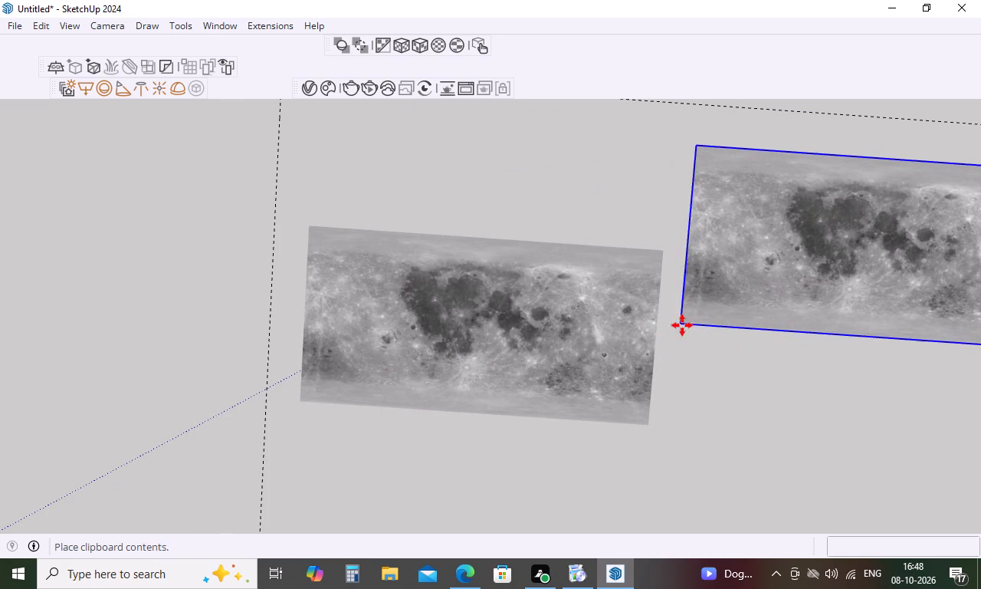
click(682, 325)
Examine the original moon-surface image up close and compare its position with the pasted copy.
scroll(518, 345, up, 5)
middle_drag(392, 349, 405, 337)
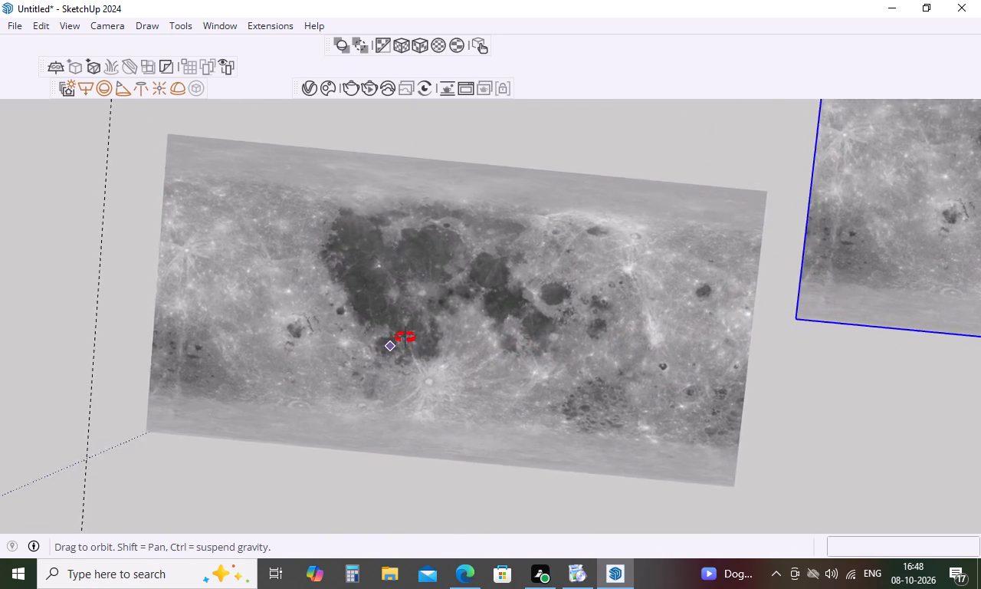
middle_drag(405, 337, 488, 224)
scroll(458, 288, up, 9)
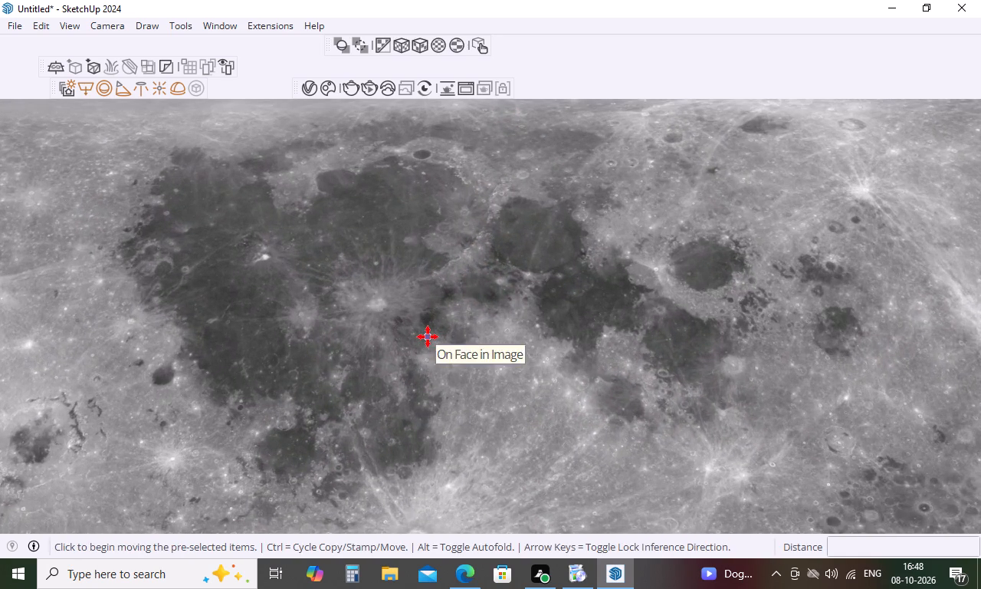
scroll(426, 337, down, 10)
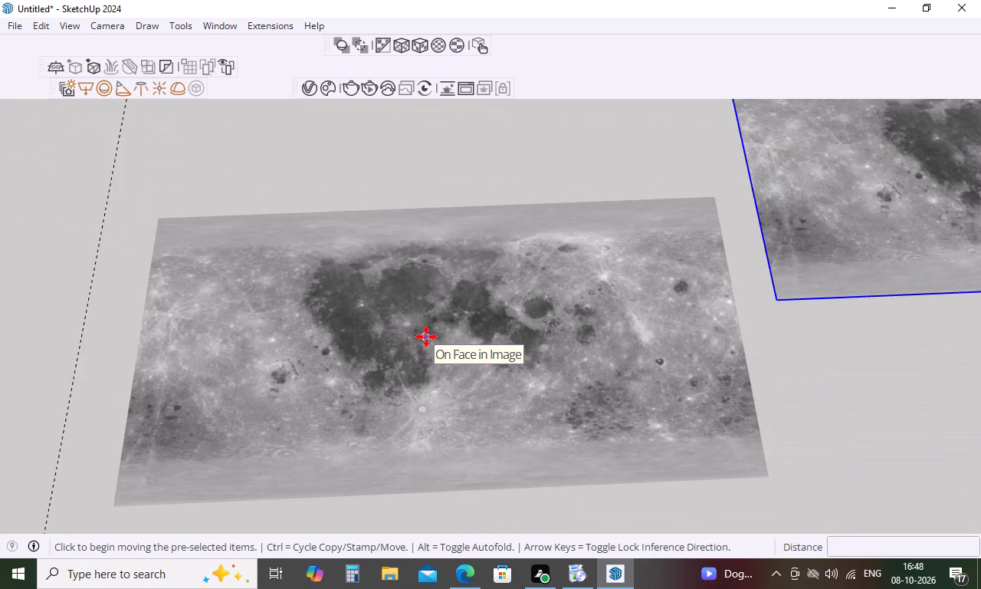
scroll(426, 337, down, 4)
middle_drag(434, 334, 441, 448)
scroll(441, 448, up, 1)
scroll(438, 378, down, 4)
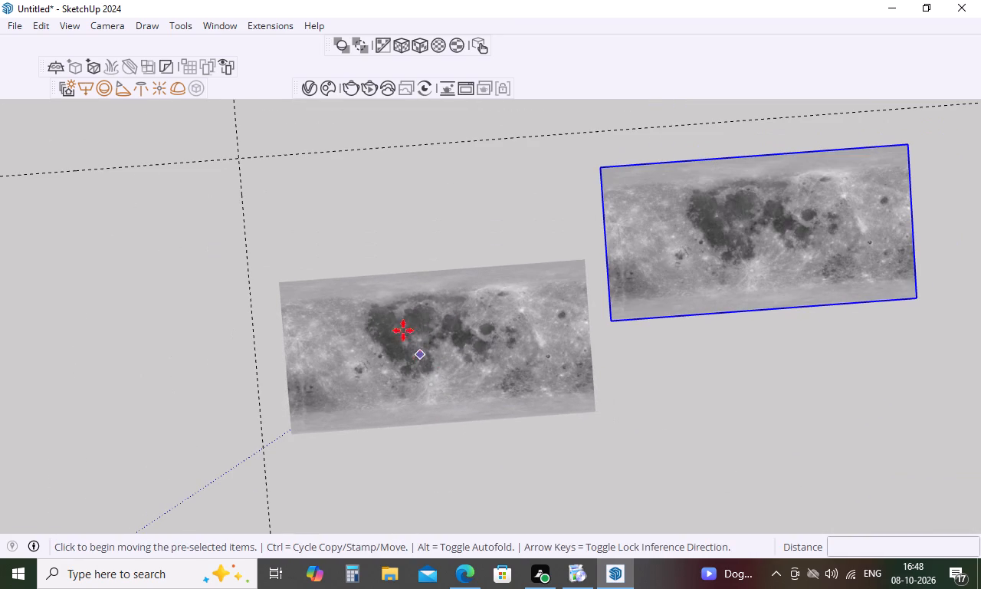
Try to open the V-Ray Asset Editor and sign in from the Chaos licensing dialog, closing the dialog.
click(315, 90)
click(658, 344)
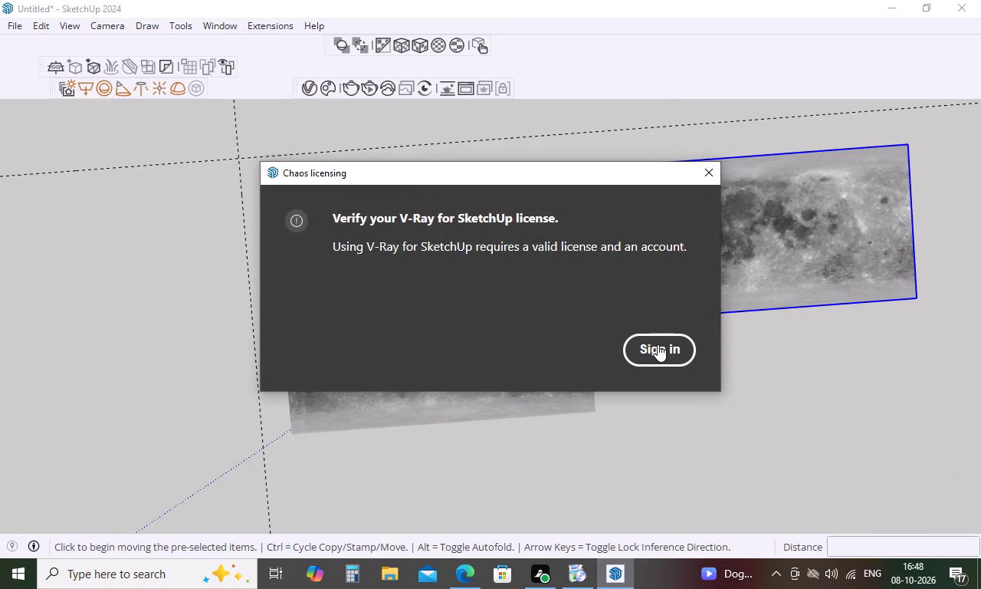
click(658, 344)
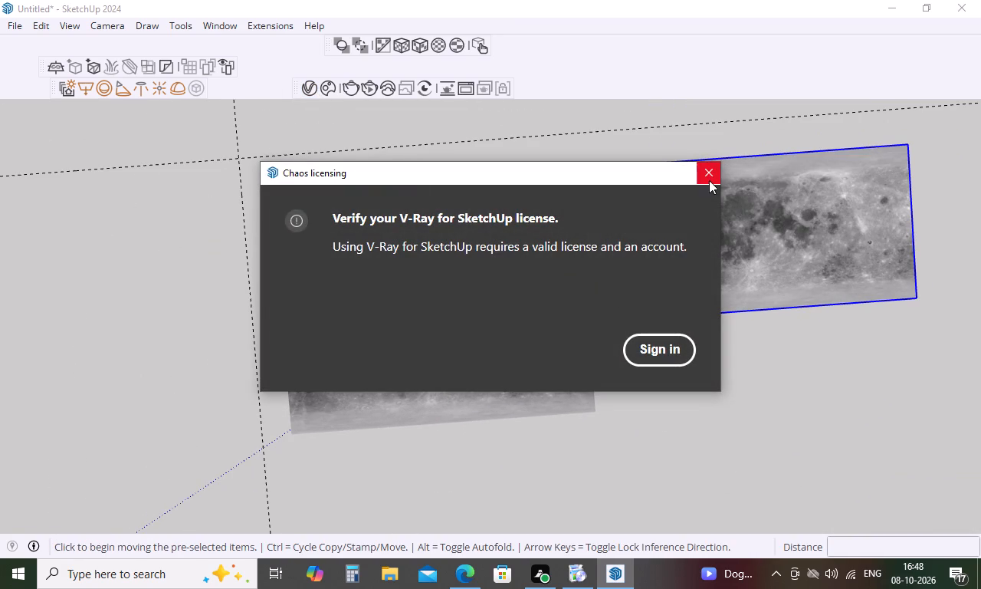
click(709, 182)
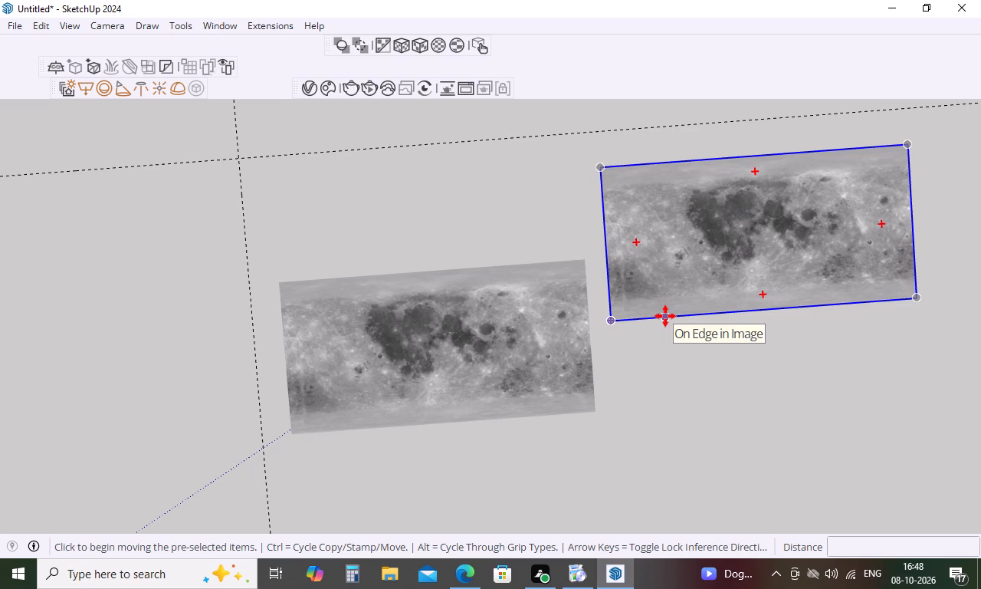
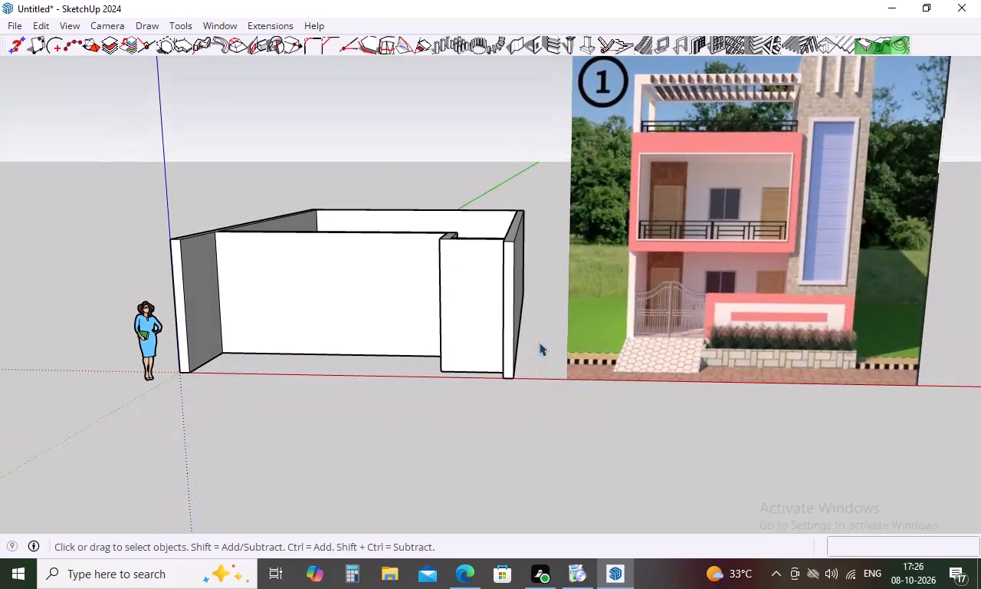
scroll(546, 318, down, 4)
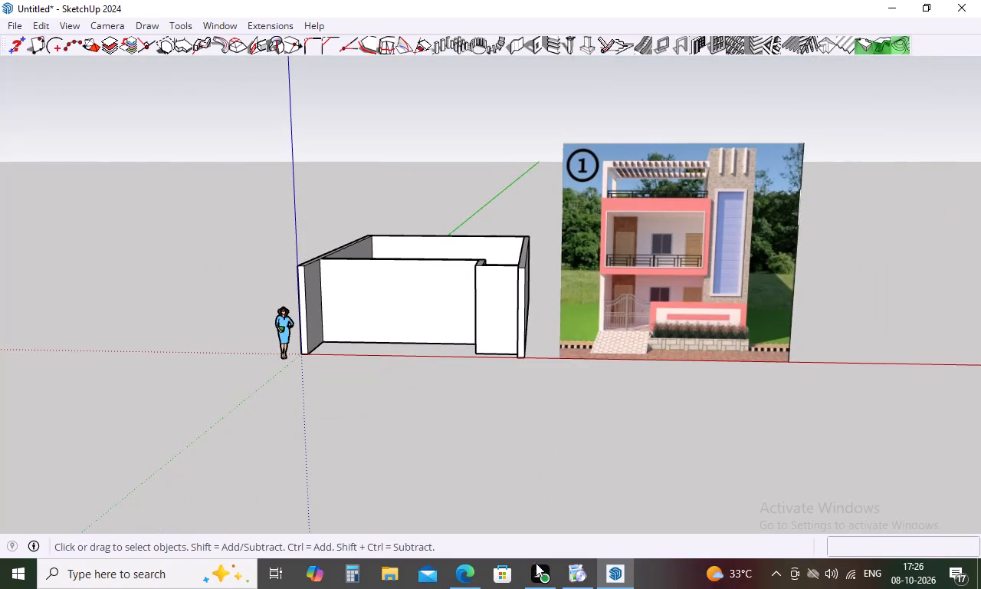
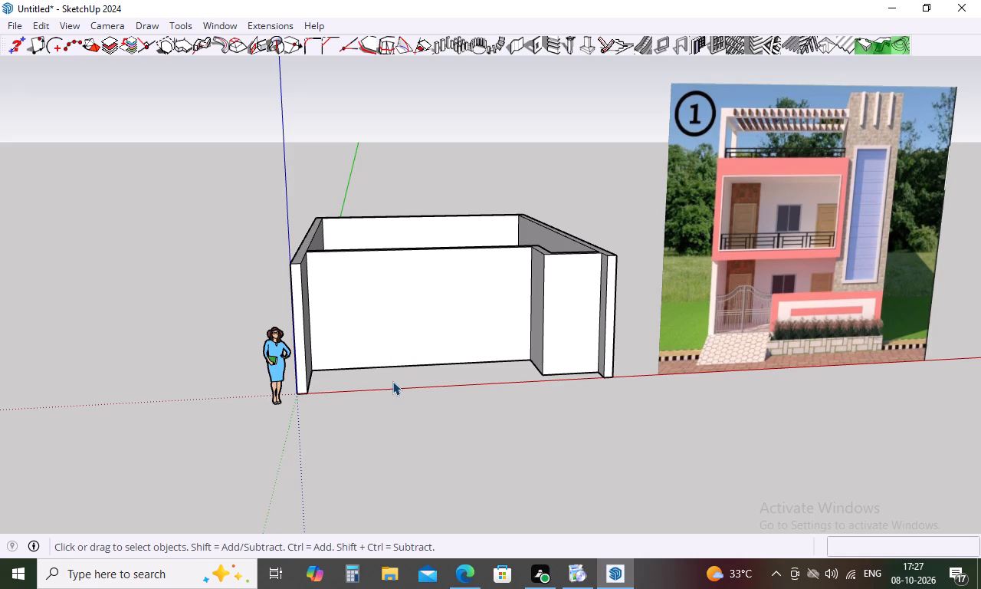
Undo the wall extrusion and the projecting front-corner bay, going back to the plain flat wall outline.
middle_drag(392, 381, 349, 397)
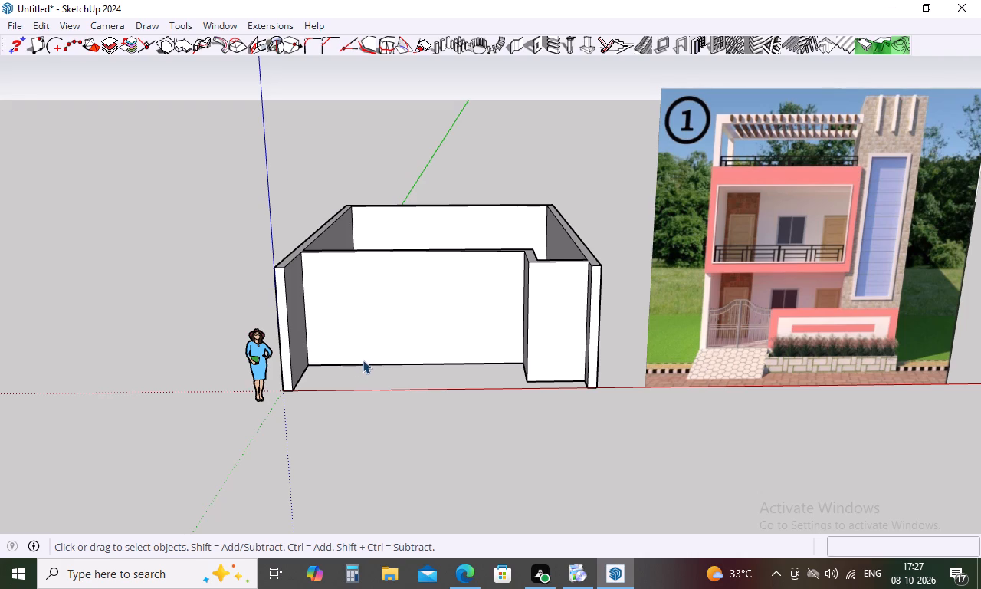
middle_drag(558, 364, 512, 294)
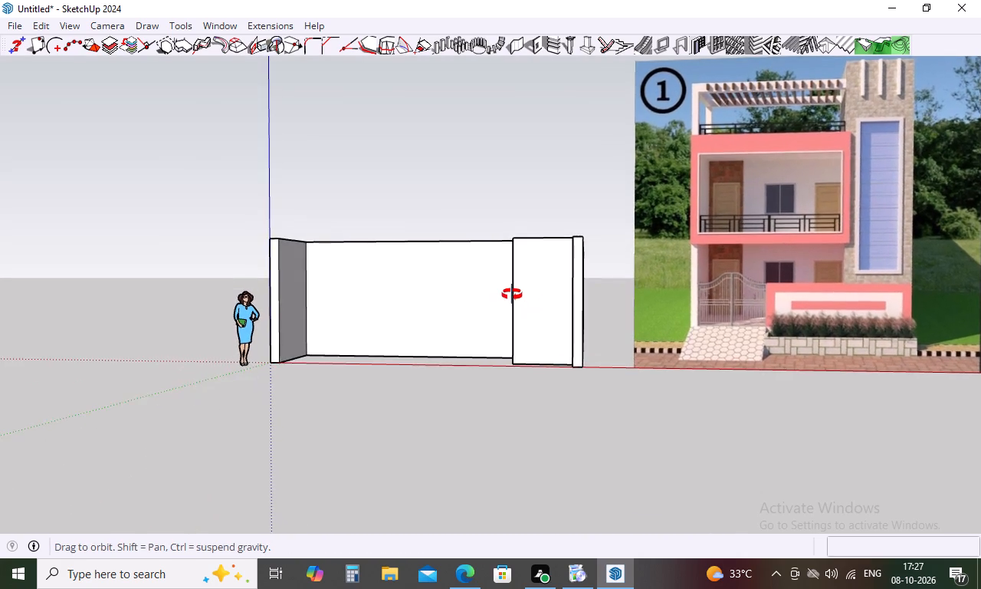
middle_drag(512, 294, 504, 320)
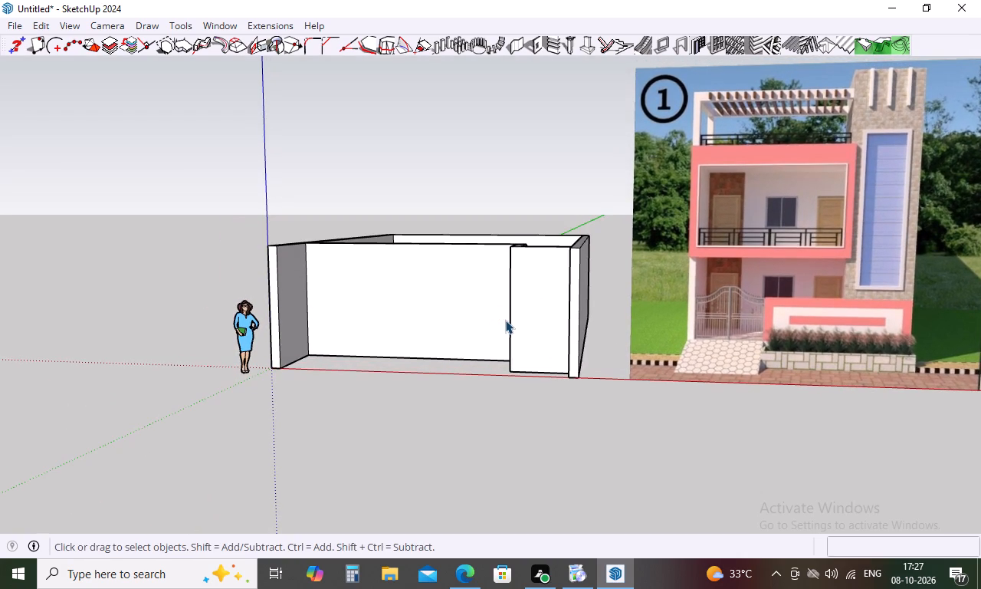
scroll(513, 318, down, 3)
middle_drag(514, 318, 525, 344)
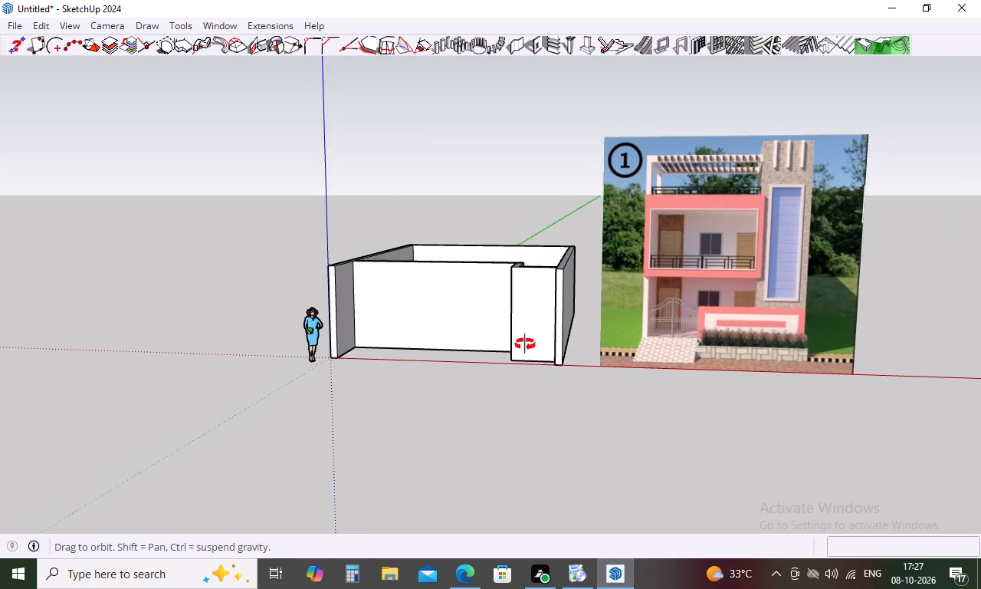
middle_drag(525, 344, 589, 359)
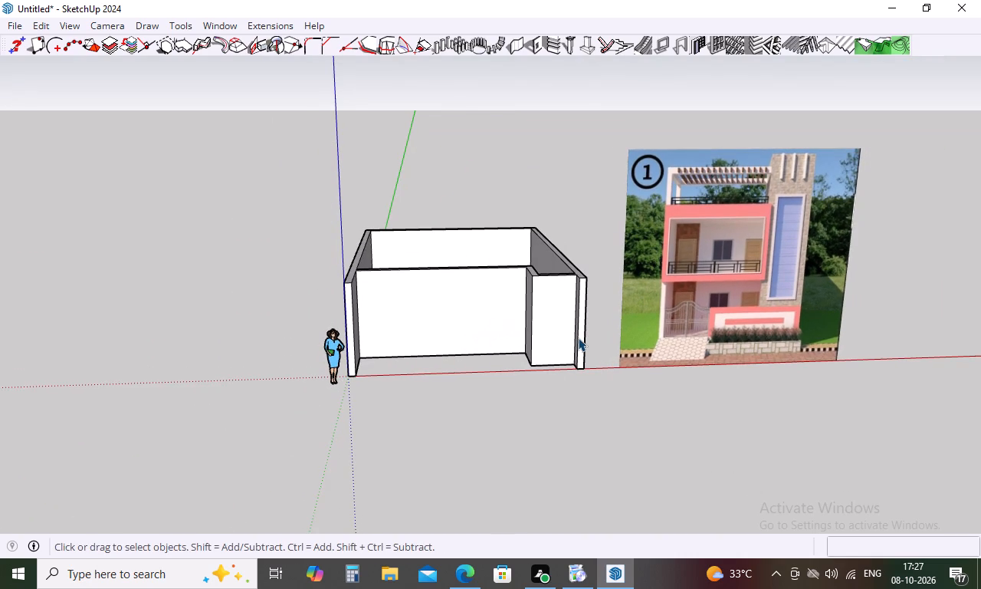
key(ctrl+z)
key(ctrl+z)
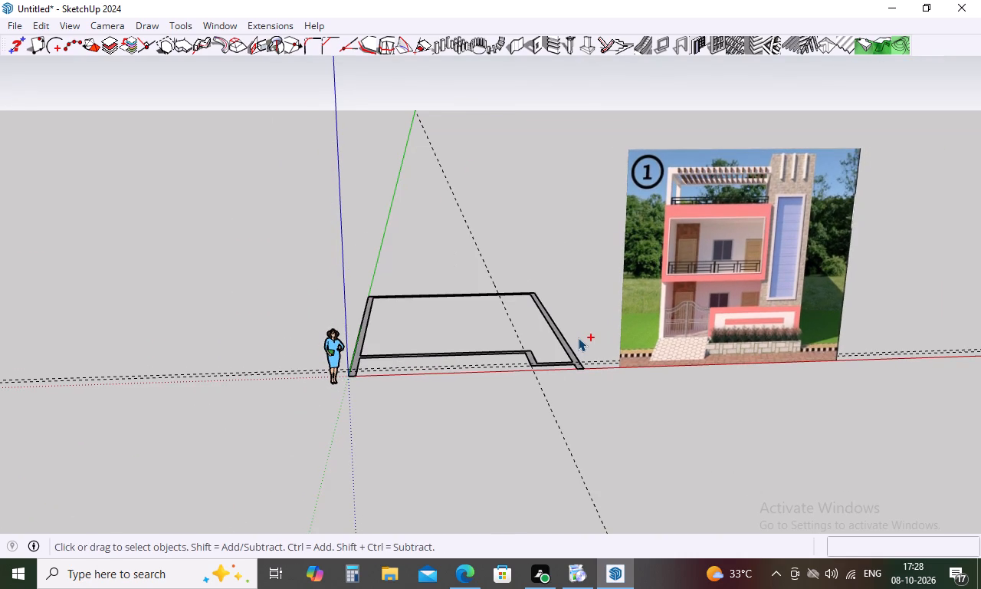
key(ctrl+z)
key(ctrl+z)
key(ctrl+z)
key(ctrl+z)
key(ctrl+z)
key(ctrl+z)
key(ctrl+z)
key(ctrl+z)
key(ctrl+z)
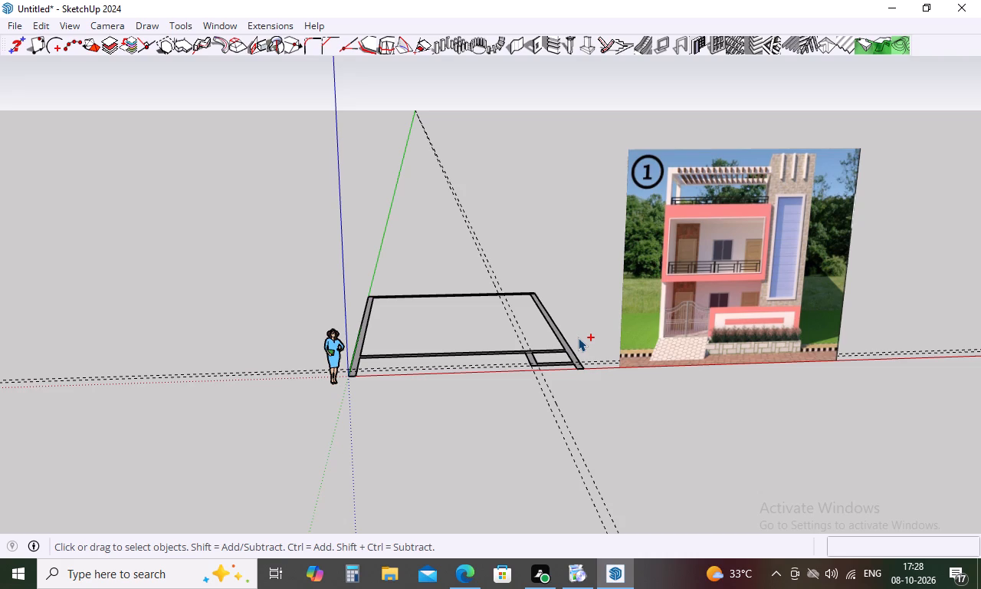
key(ctrl+z)
key(ctrl+z)
key(ctrl+z)
key(ctrl+z)
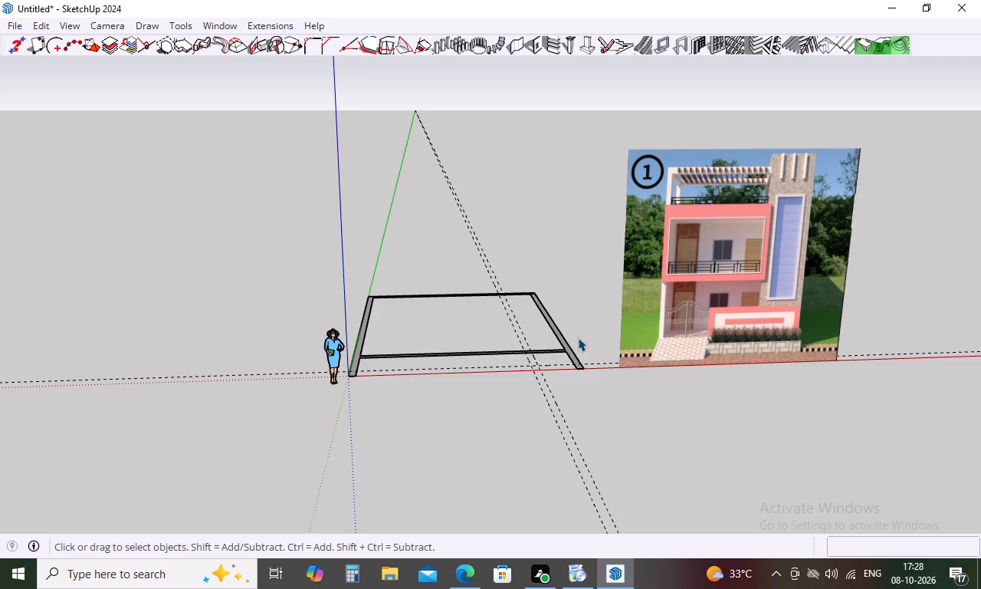
key(Escape)
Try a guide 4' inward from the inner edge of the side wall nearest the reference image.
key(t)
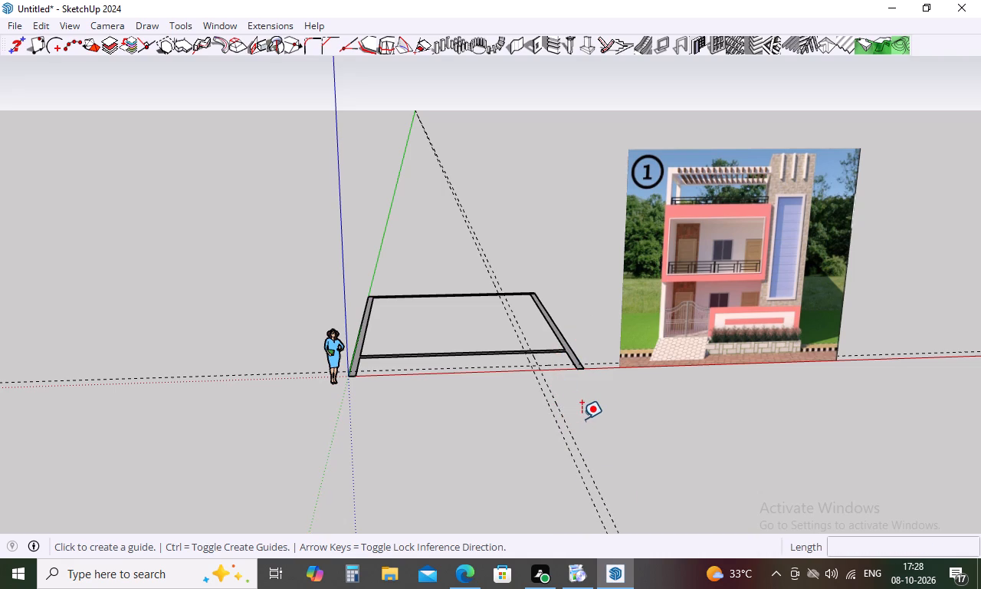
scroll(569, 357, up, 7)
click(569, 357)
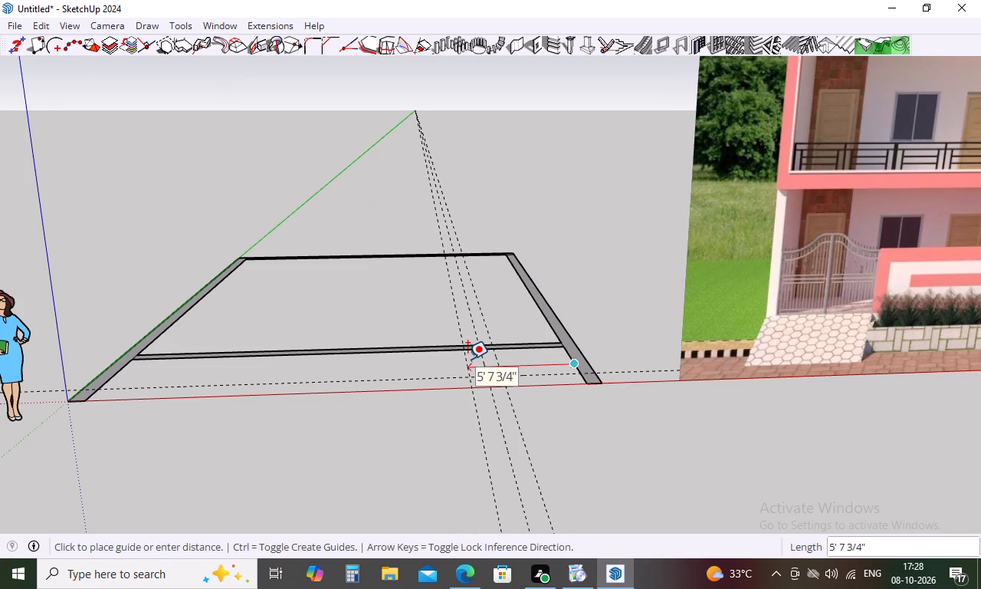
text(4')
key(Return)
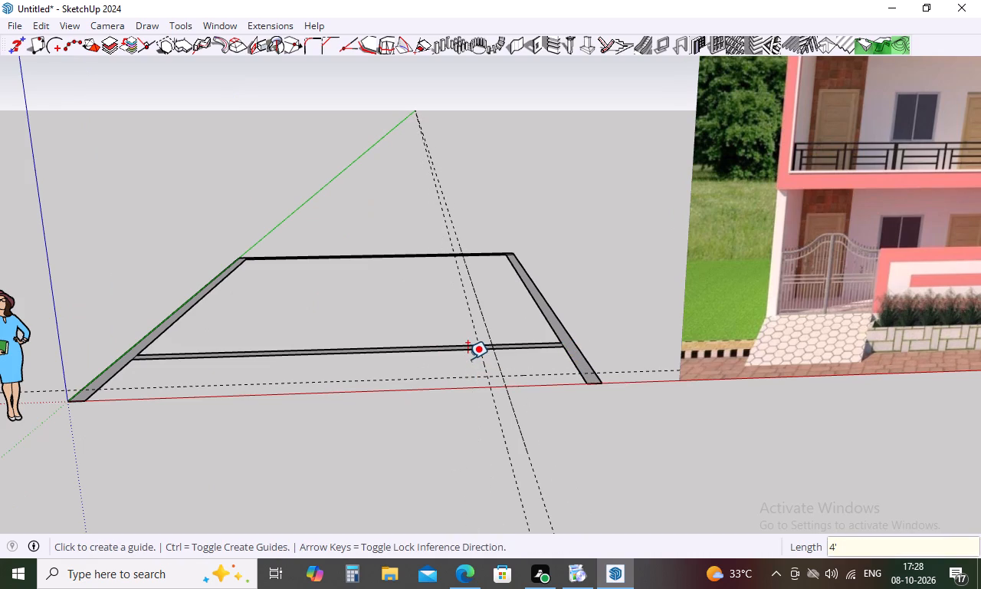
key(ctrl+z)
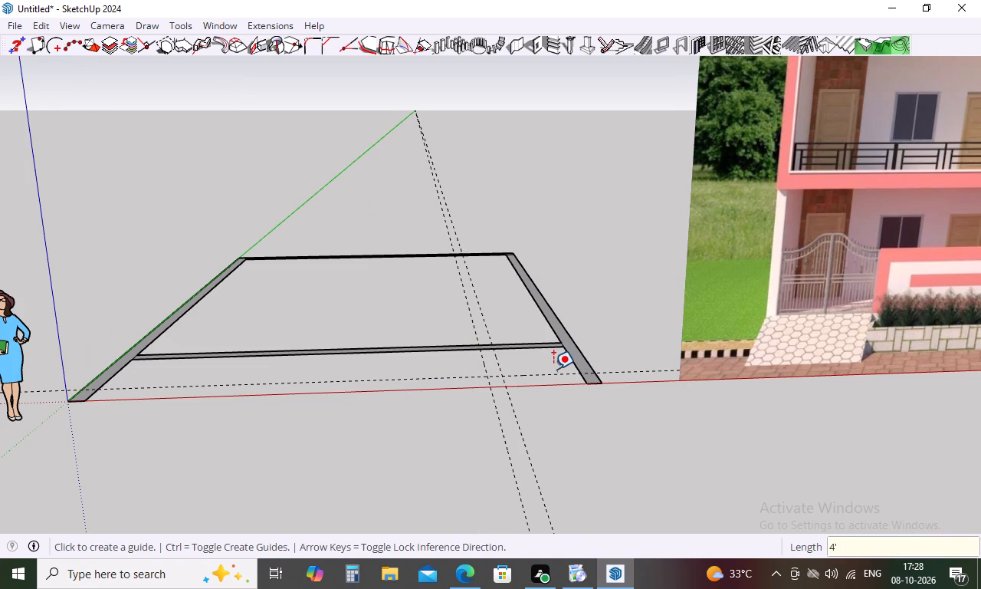
Undo the earlier construction guides left around the wall outline.
key(ctrl+z)
key(ctrl+z)
key(ctrl+z)
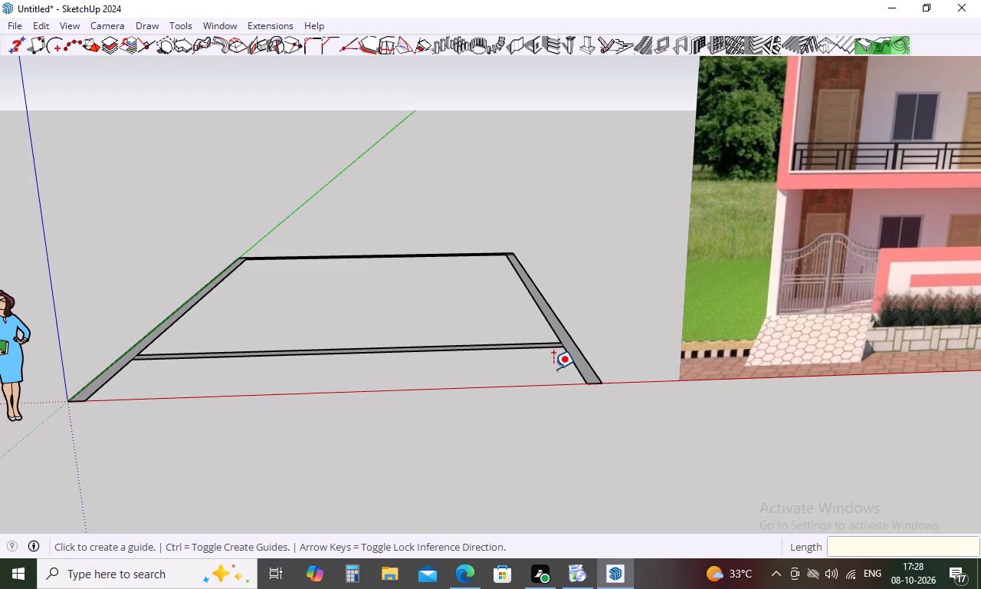
key(Escape)
Place a parallel guide 4' inward from the inner edge of the side wall nearest the reference image.
key(t)
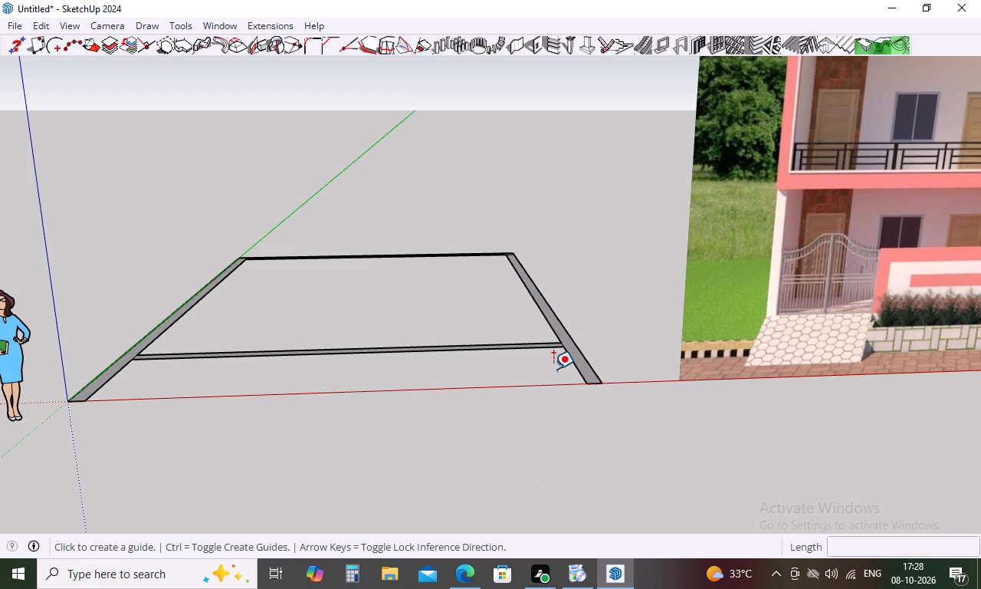
click(569, 362)
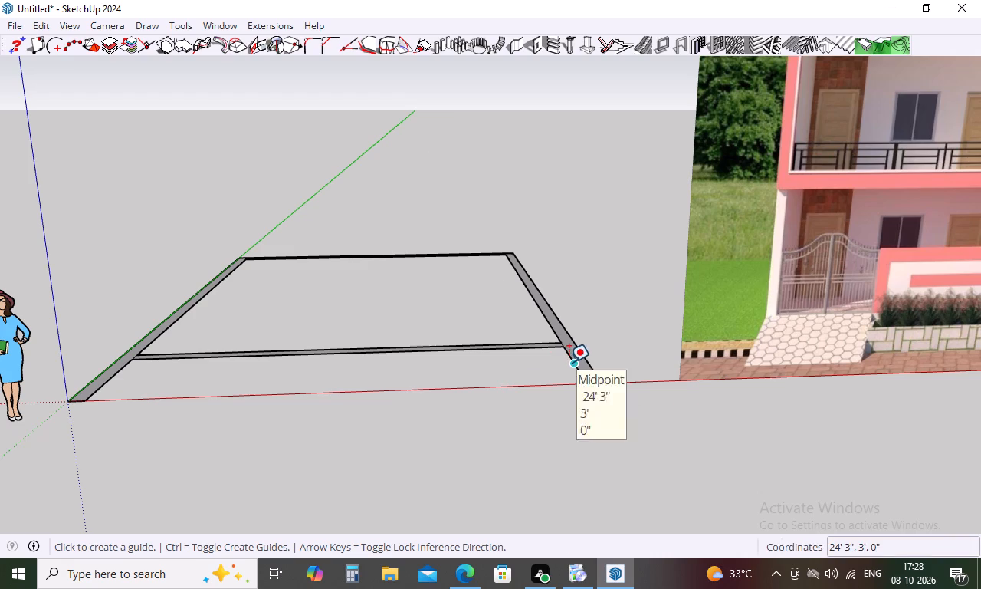
text(4')
key(Return)
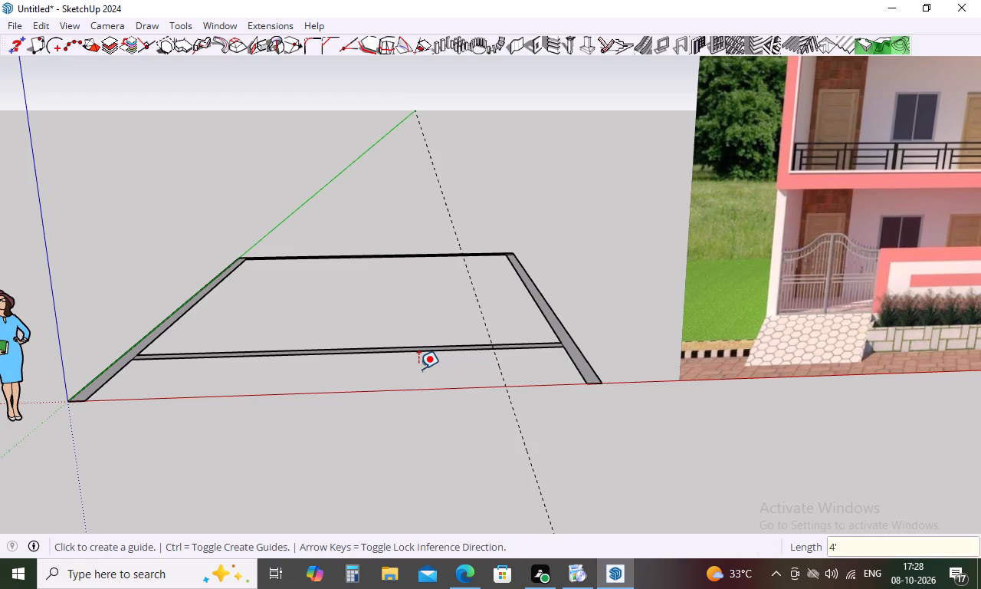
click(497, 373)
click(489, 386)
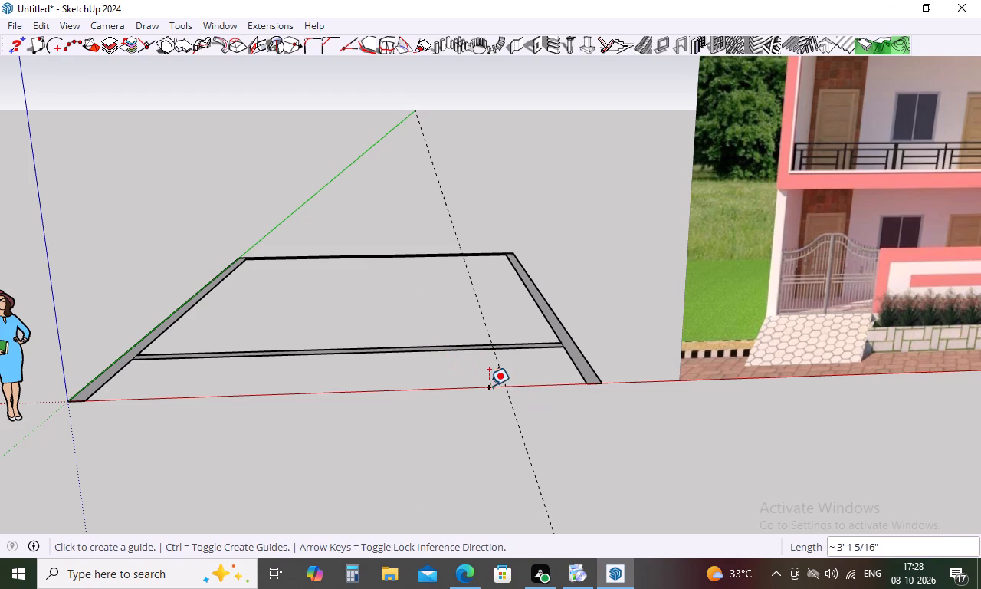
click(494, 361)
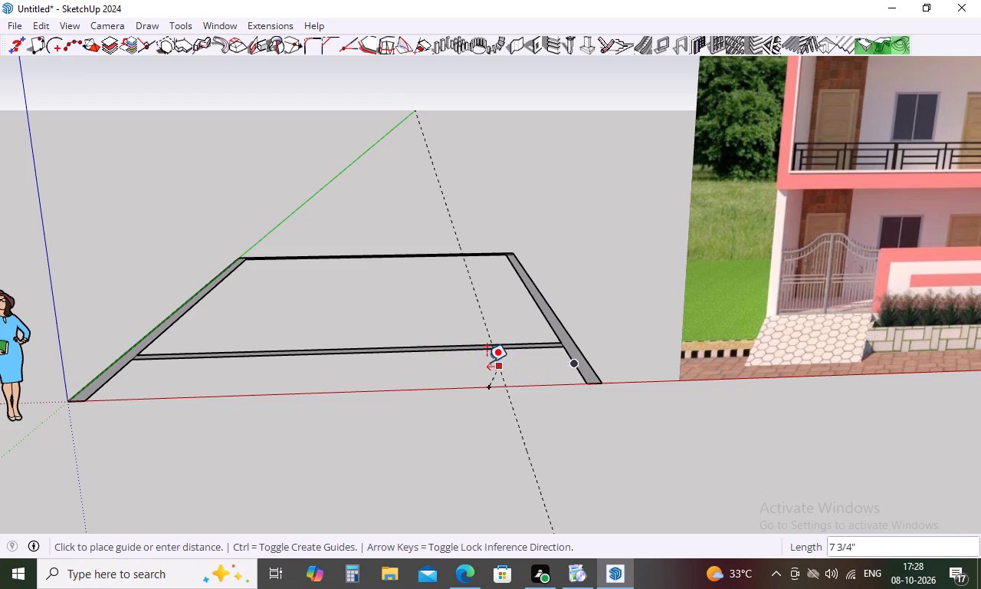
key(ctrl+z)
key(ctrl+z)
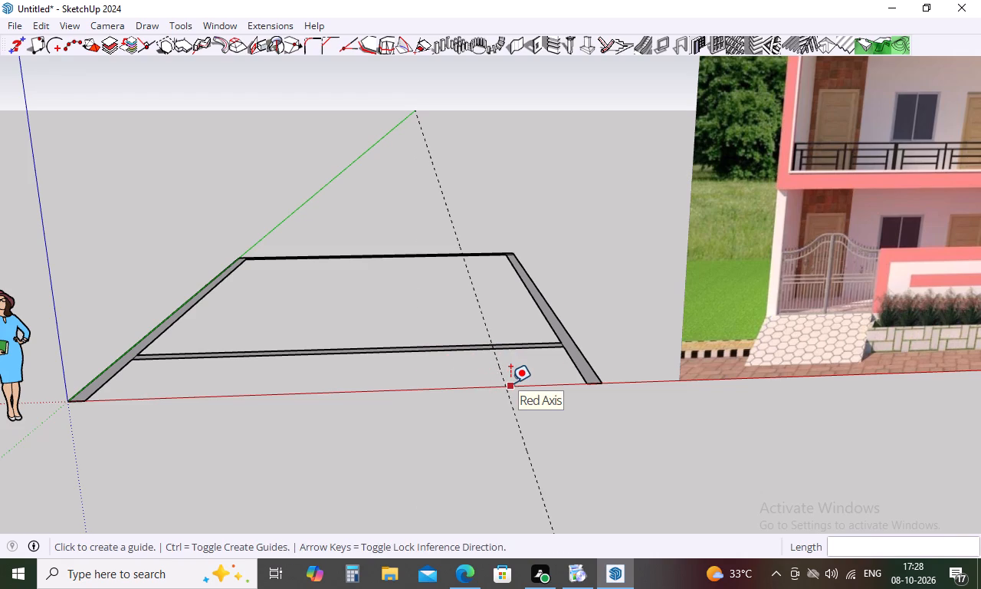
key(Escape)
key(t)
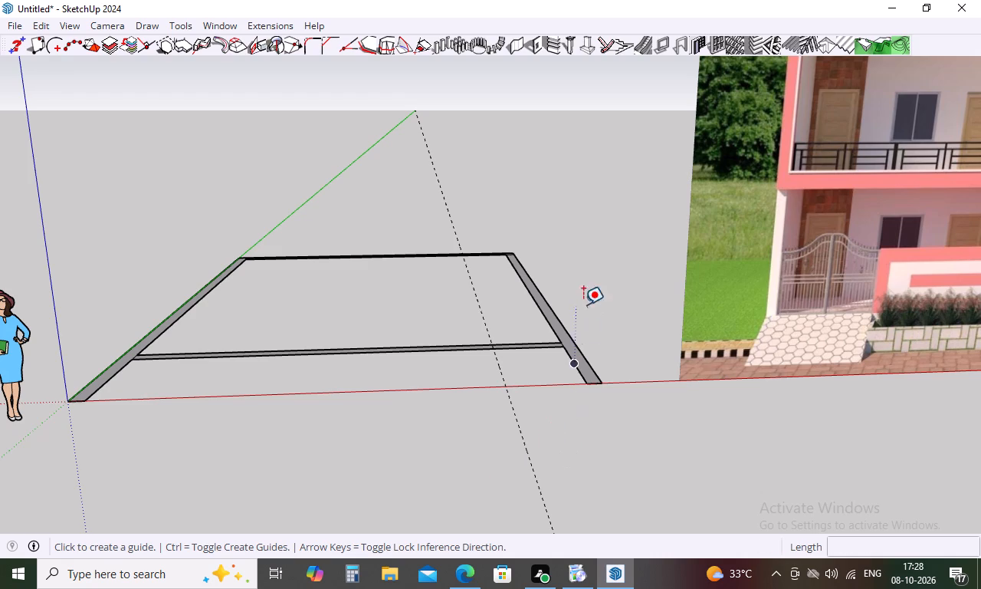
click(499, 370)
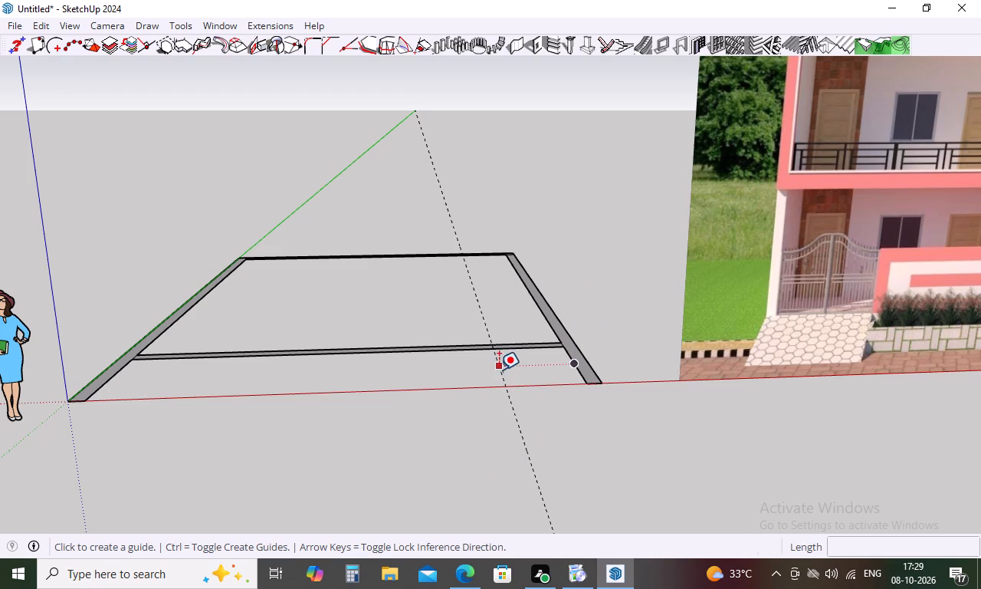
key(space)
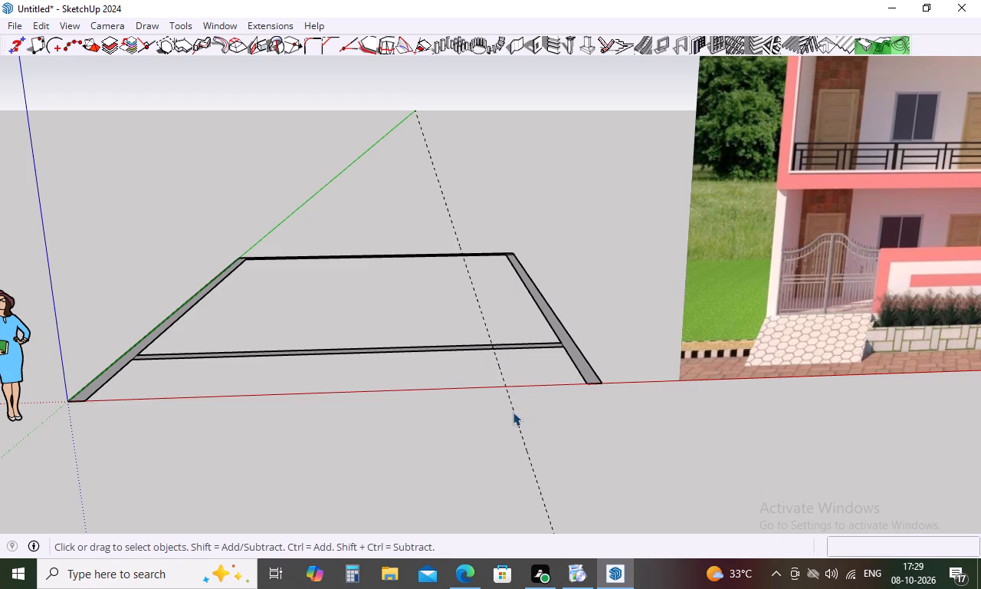
Place a second parallel guide 9" further inward from the 4' guide.
key(t)
click(510, 407)
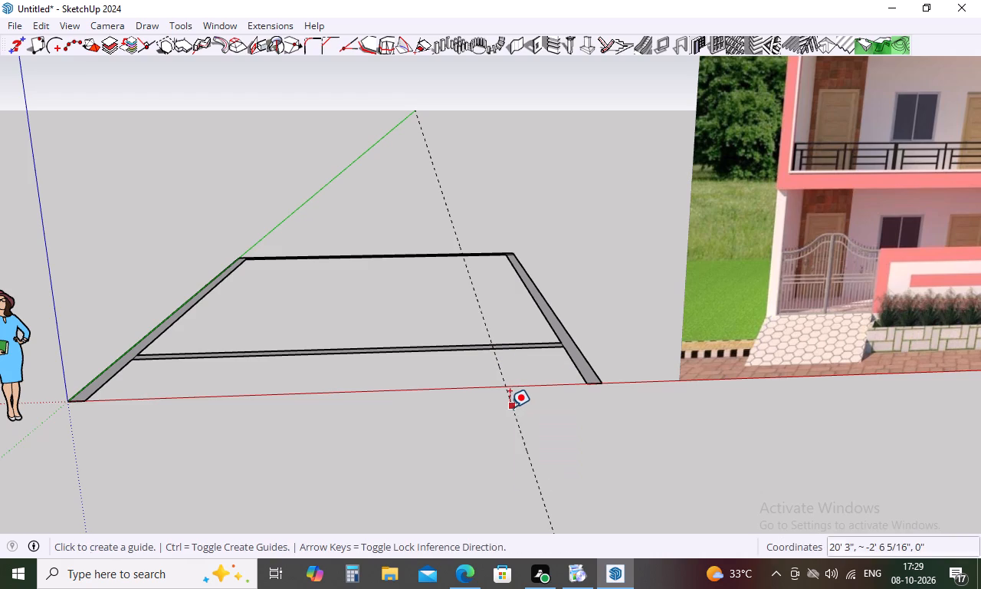
key(9)
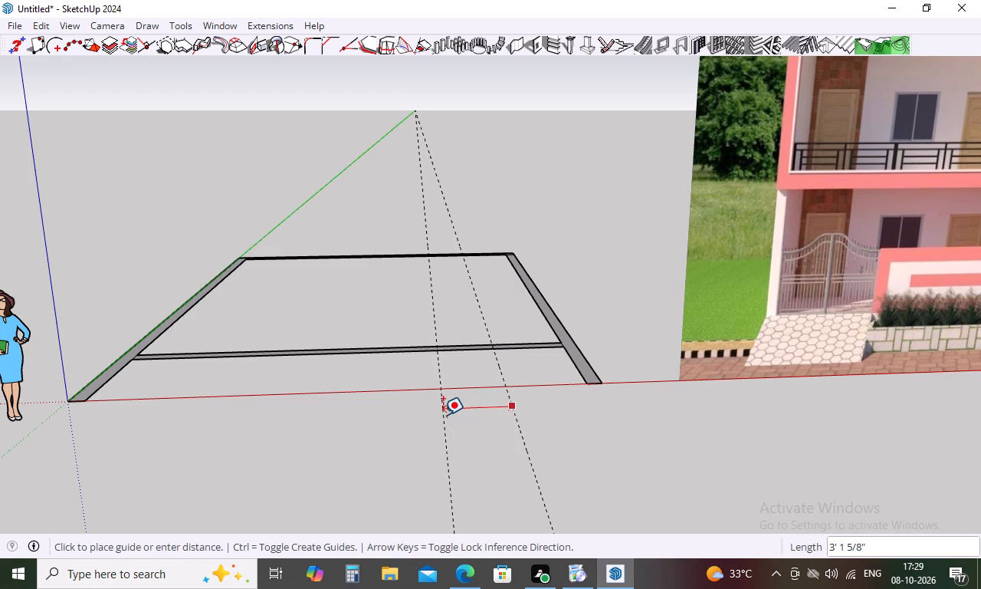
key(Return)
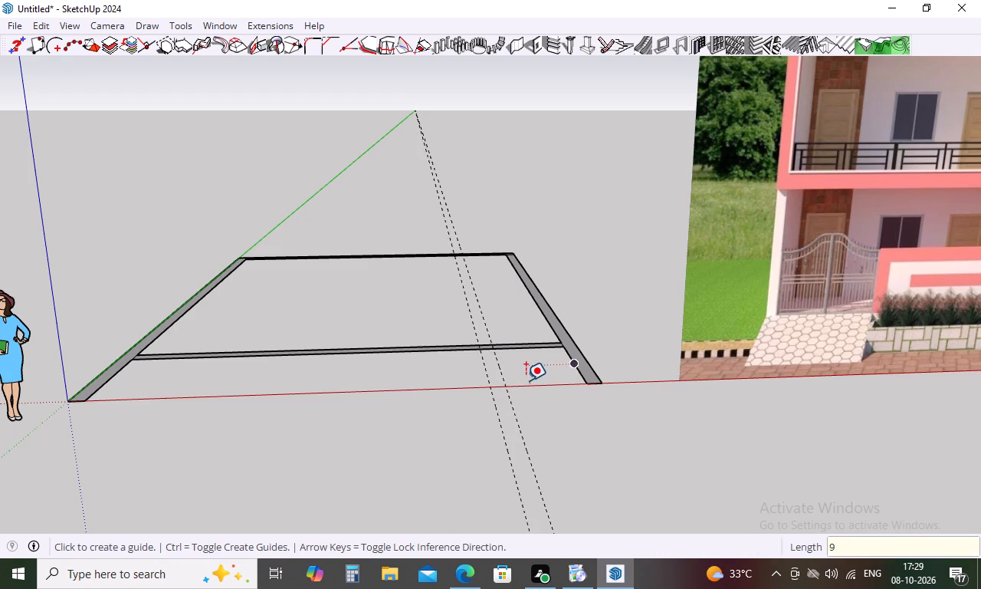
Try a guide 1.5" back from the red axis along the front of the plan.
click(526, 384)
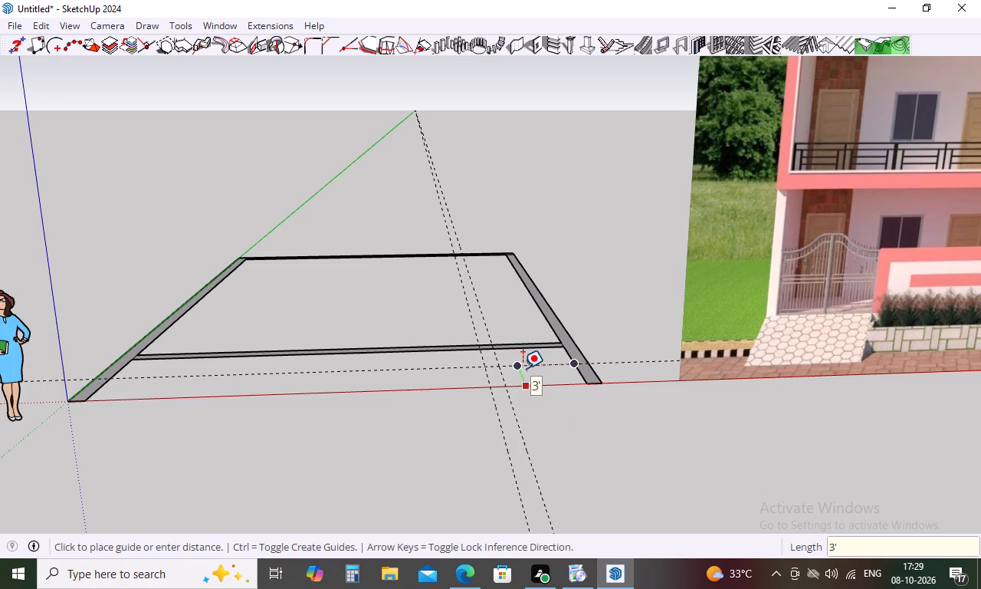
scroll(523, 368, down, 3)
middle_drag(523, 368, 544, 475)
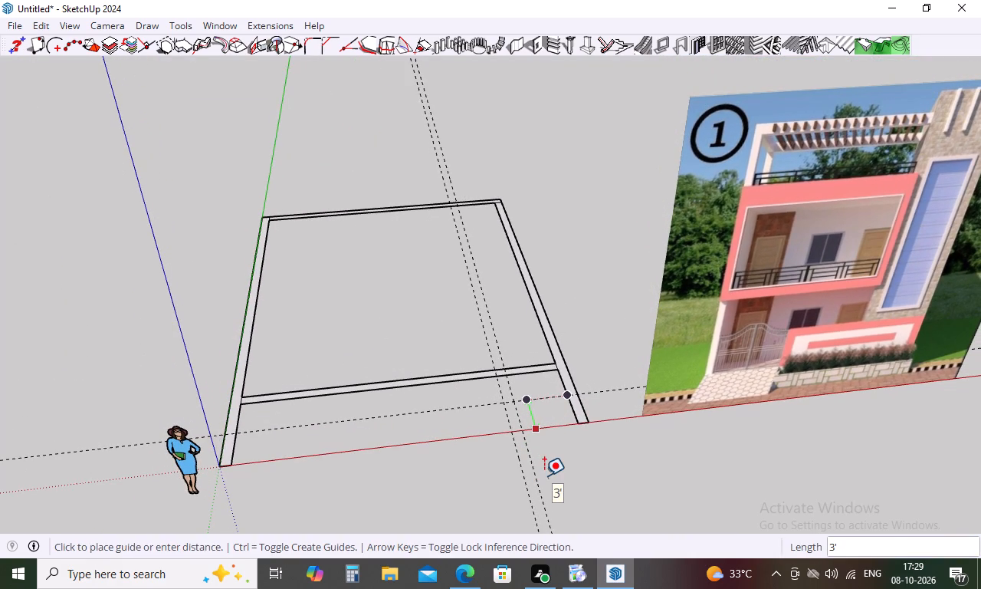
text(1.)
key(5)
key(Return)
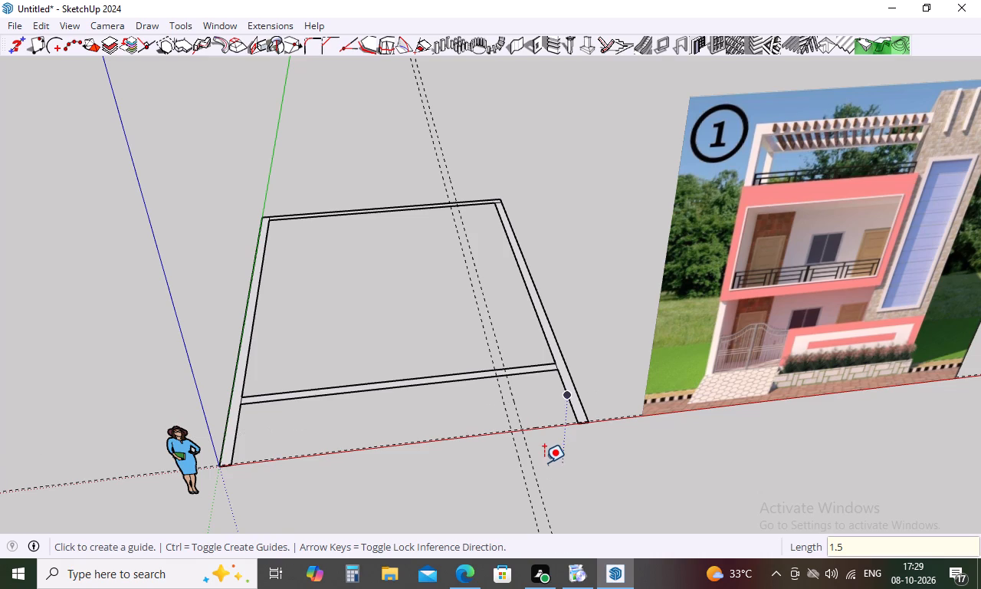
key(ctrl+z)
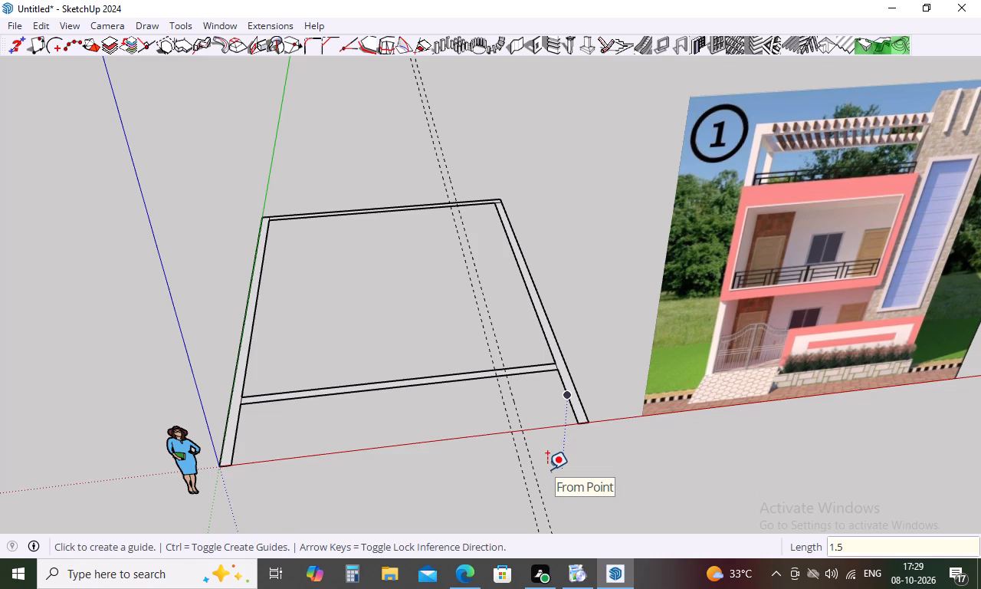
Place a guide 1.5' back from the red axis and a parallel one 9" behind it to mark the front wall thickness.
key(t)
click(533, 427)
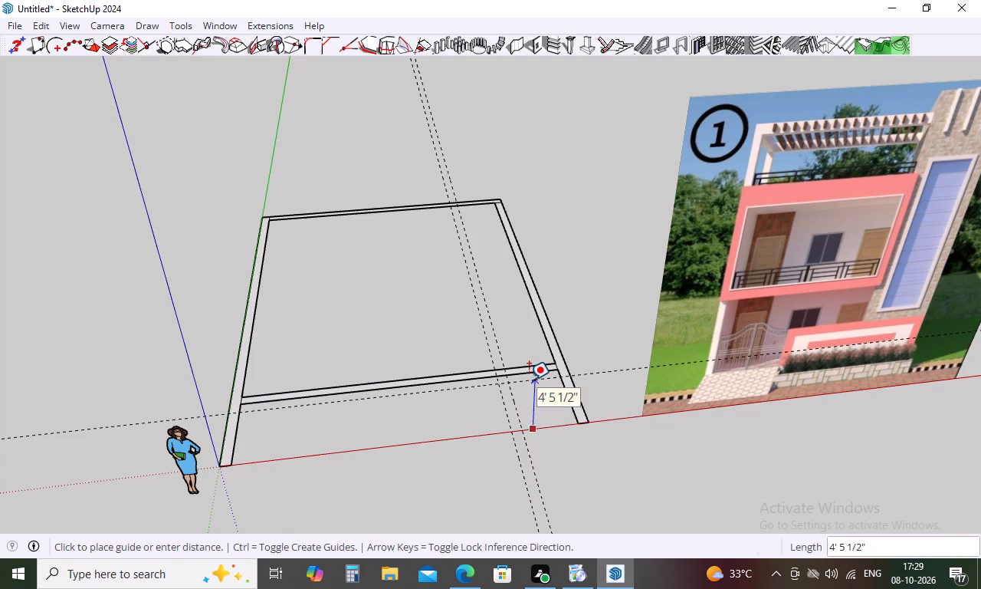
text(1.)
text(5')
key(Return)
click(533, 410)
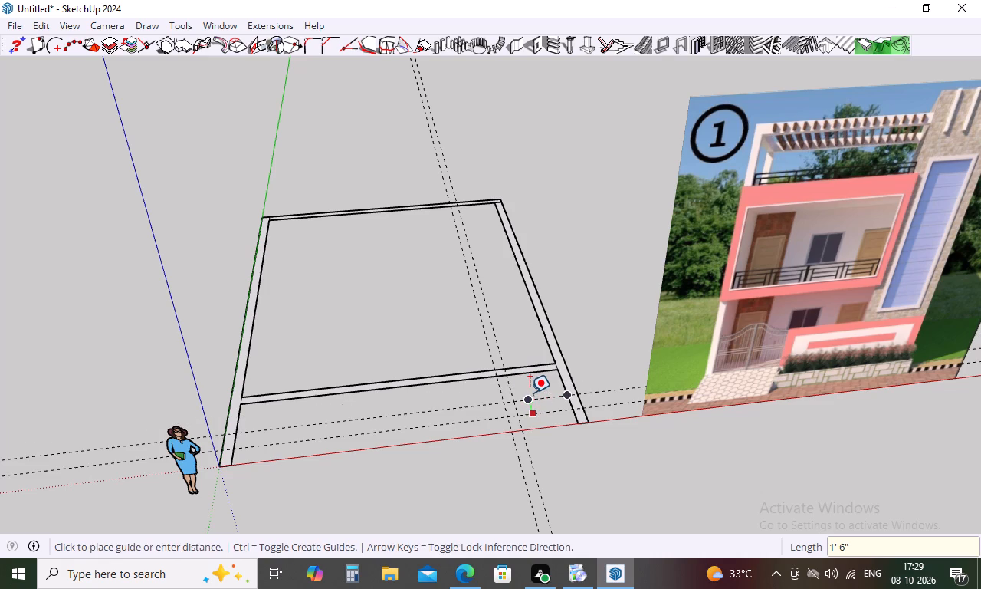
key(9)
key(Return)
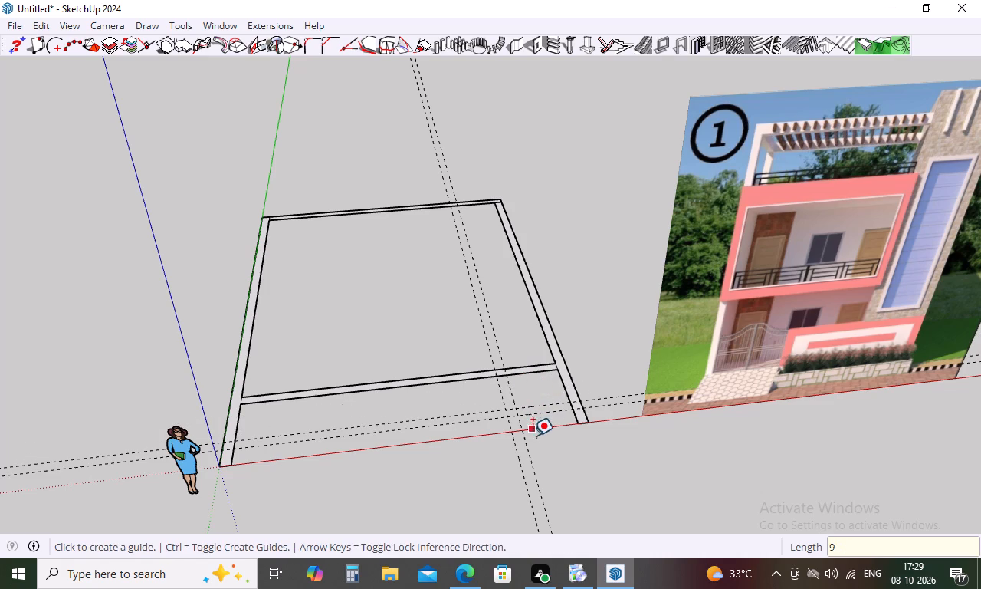
key(Escape)
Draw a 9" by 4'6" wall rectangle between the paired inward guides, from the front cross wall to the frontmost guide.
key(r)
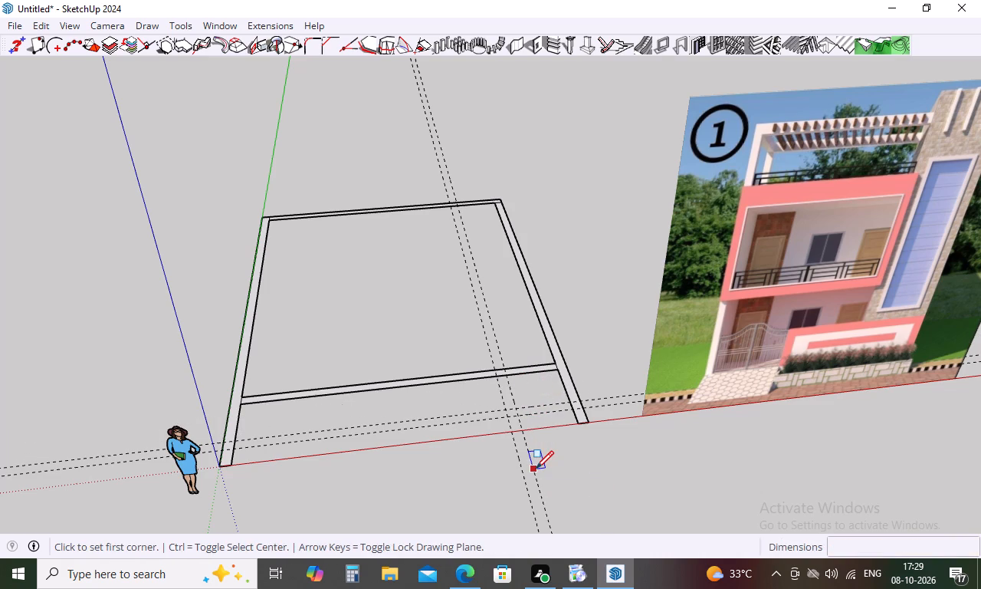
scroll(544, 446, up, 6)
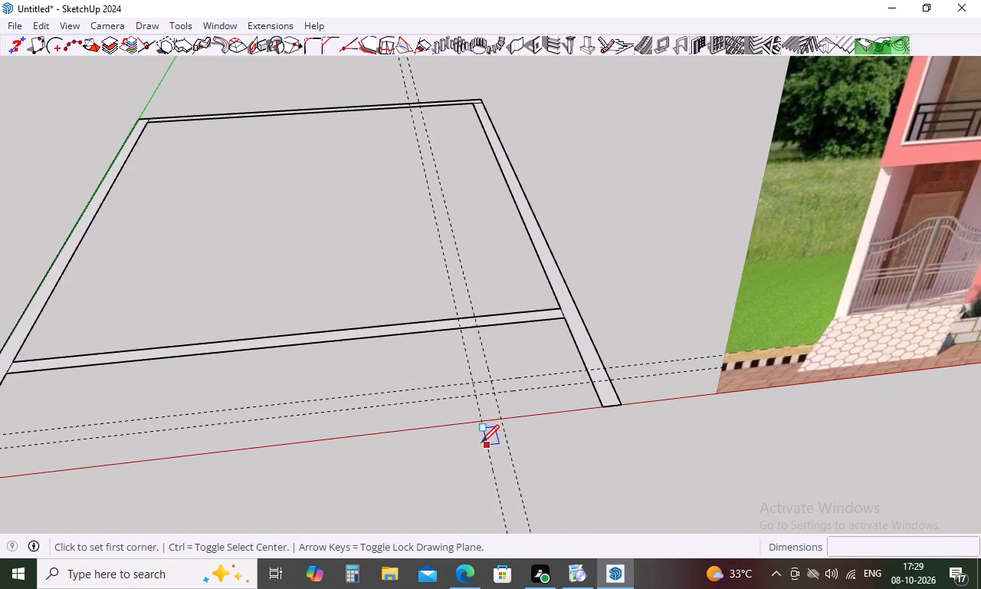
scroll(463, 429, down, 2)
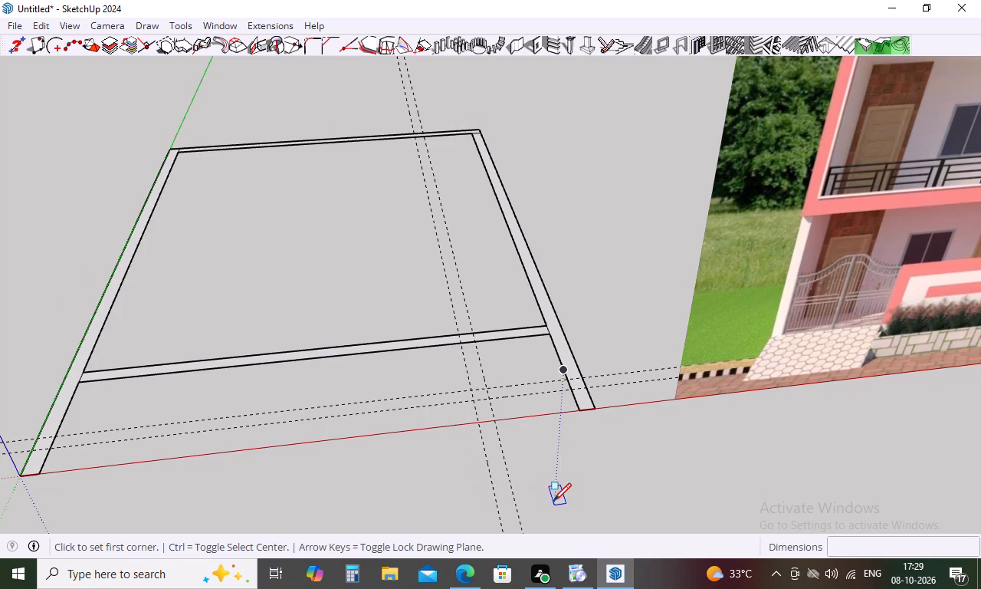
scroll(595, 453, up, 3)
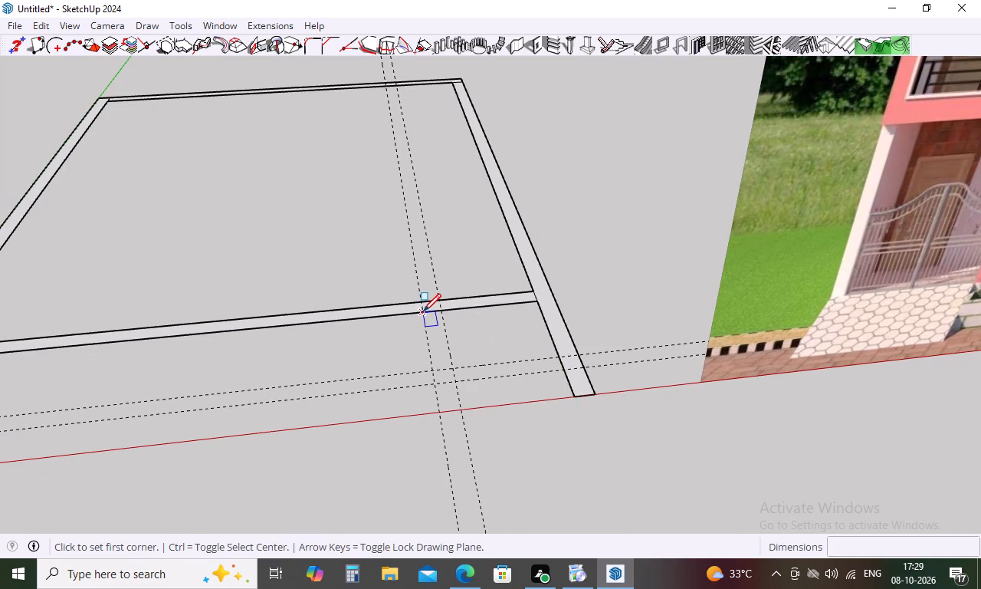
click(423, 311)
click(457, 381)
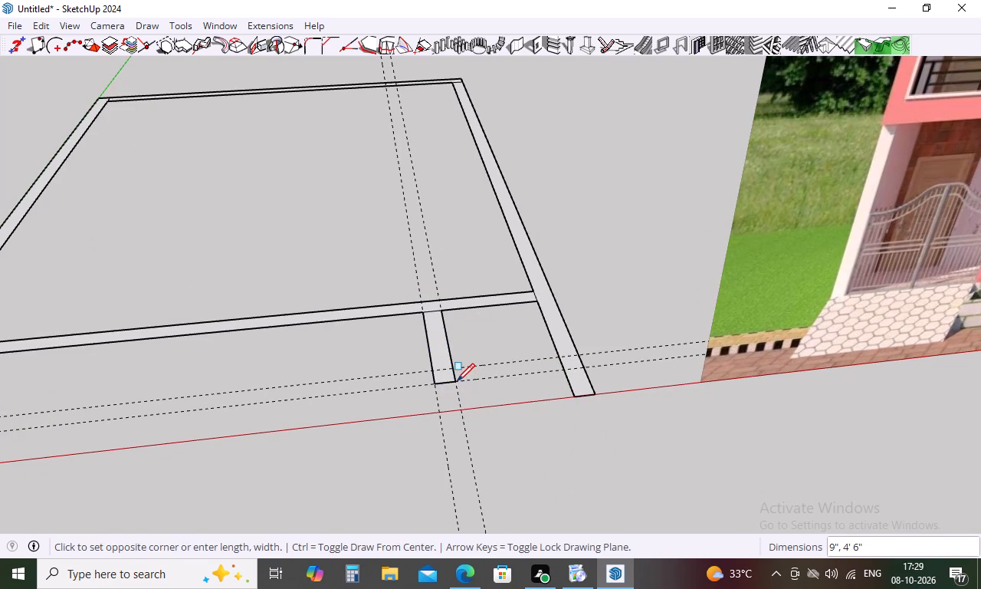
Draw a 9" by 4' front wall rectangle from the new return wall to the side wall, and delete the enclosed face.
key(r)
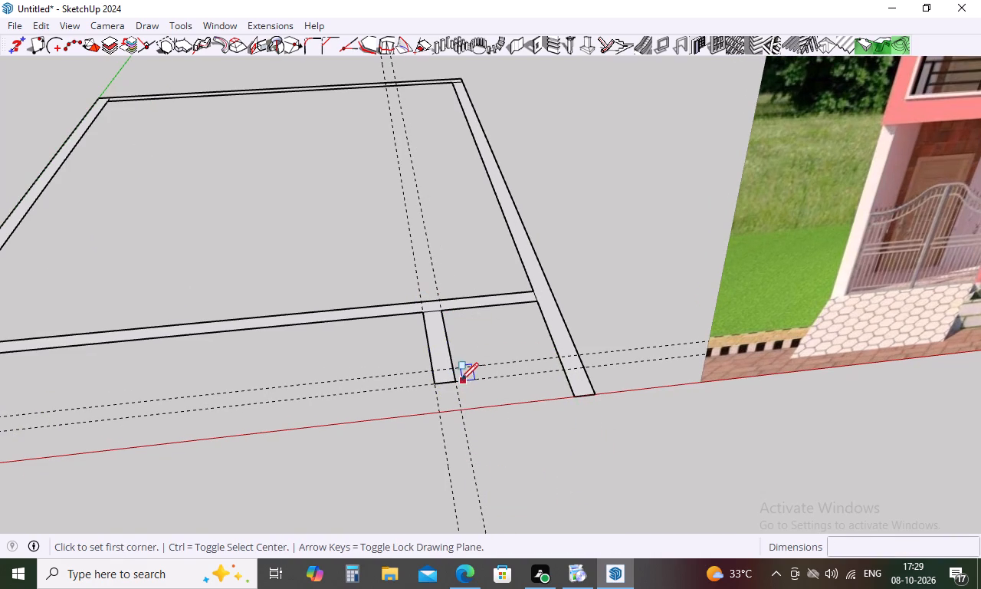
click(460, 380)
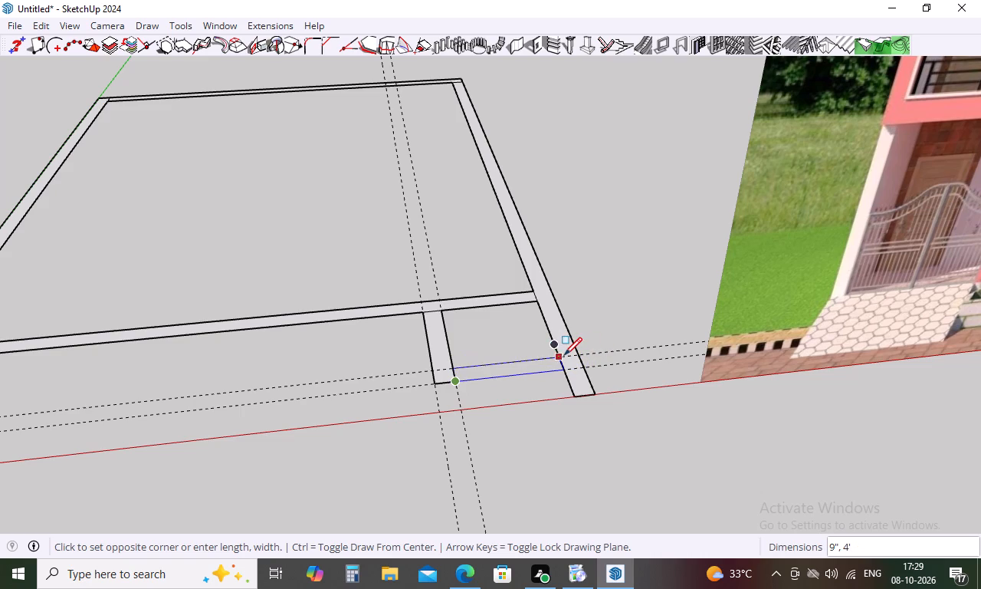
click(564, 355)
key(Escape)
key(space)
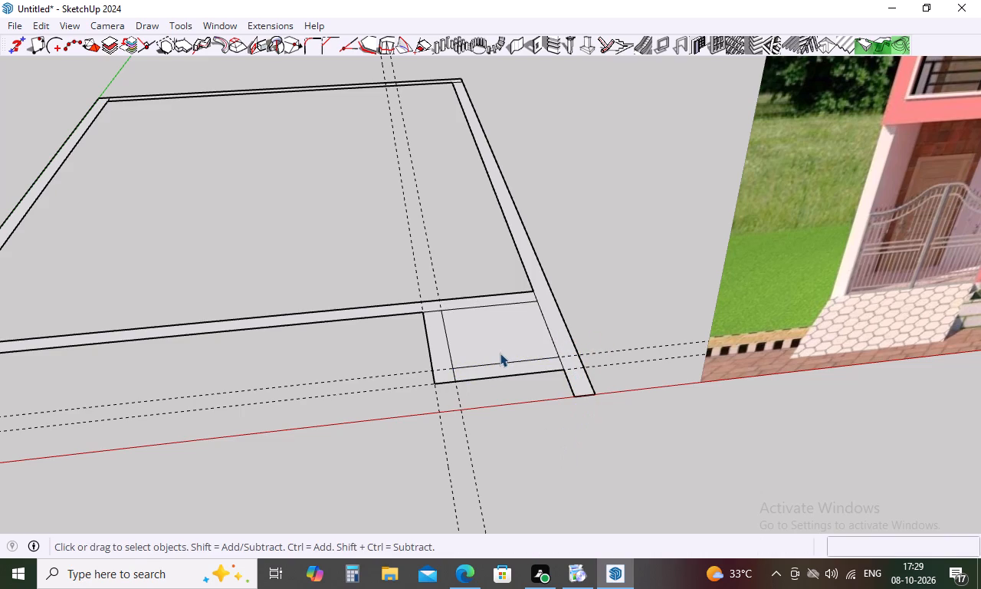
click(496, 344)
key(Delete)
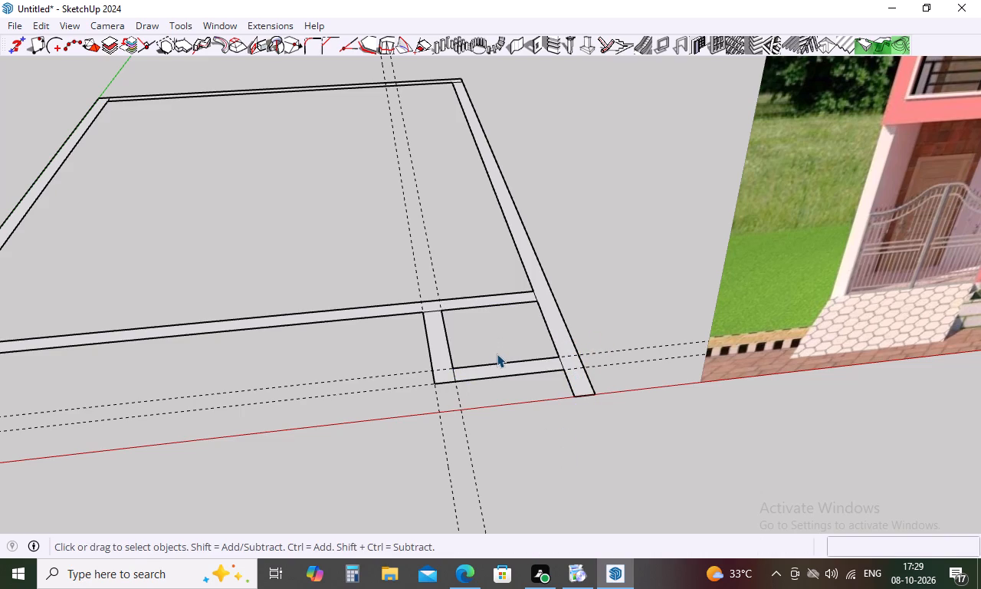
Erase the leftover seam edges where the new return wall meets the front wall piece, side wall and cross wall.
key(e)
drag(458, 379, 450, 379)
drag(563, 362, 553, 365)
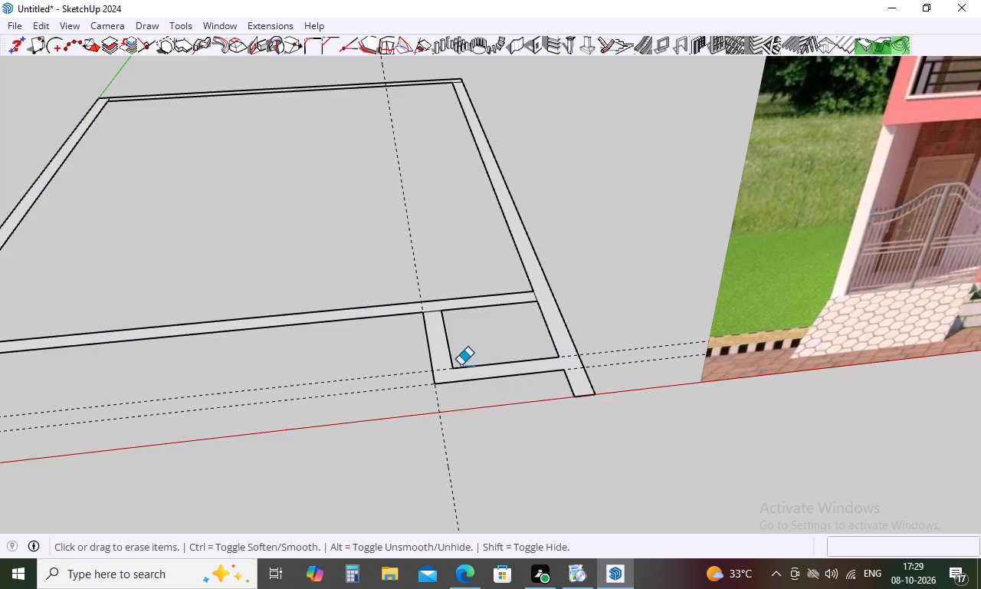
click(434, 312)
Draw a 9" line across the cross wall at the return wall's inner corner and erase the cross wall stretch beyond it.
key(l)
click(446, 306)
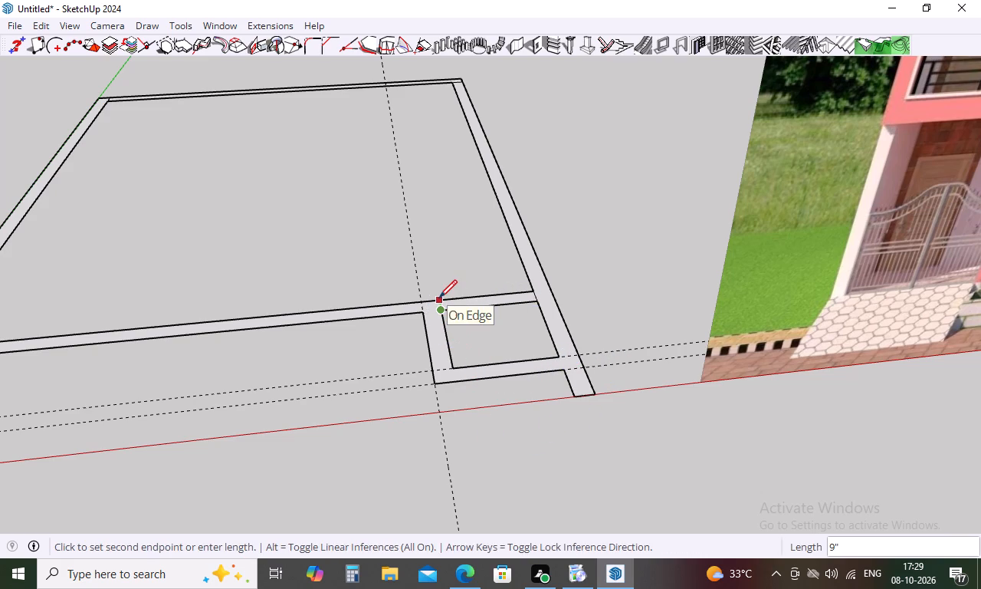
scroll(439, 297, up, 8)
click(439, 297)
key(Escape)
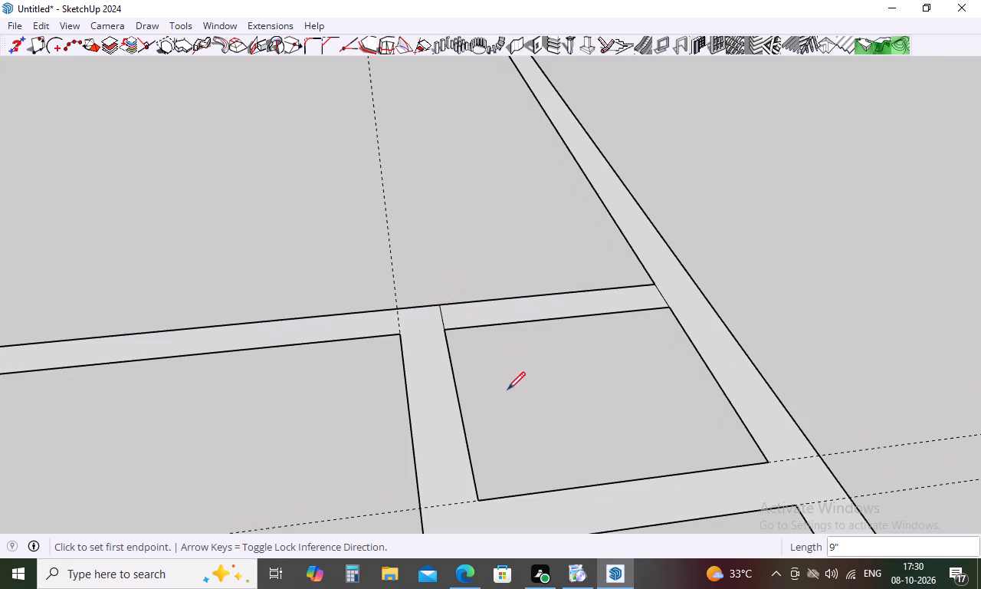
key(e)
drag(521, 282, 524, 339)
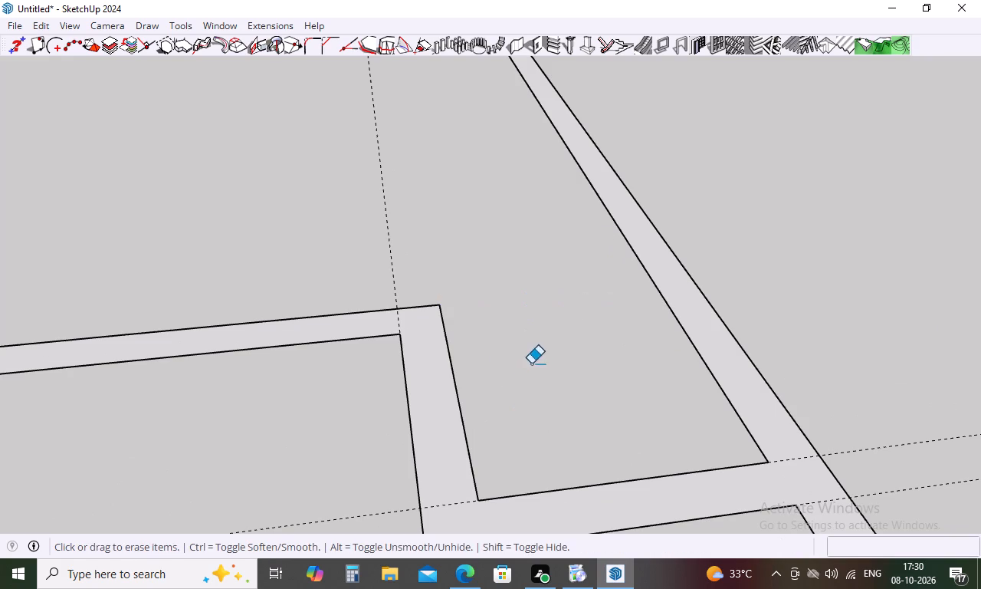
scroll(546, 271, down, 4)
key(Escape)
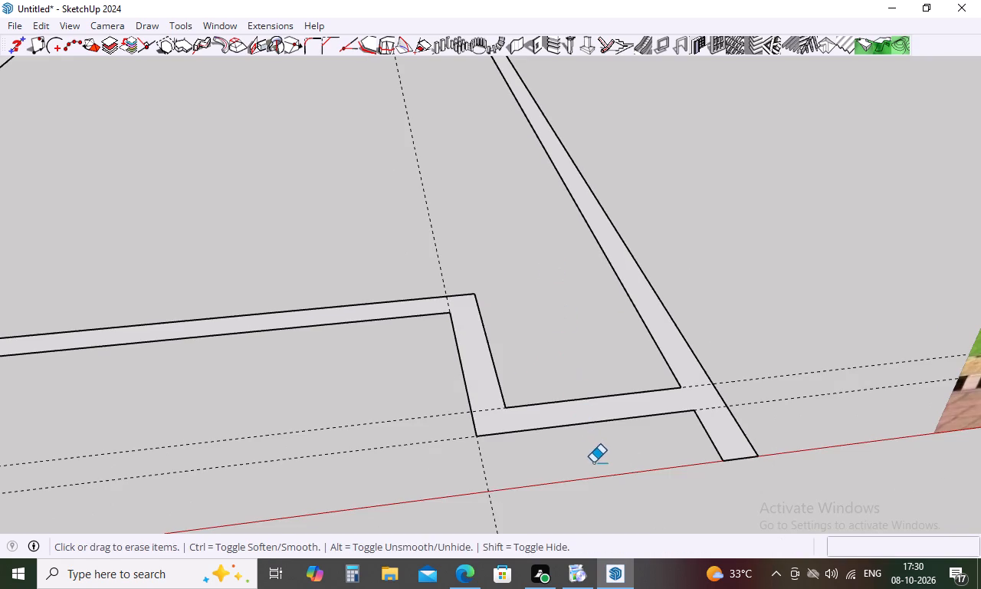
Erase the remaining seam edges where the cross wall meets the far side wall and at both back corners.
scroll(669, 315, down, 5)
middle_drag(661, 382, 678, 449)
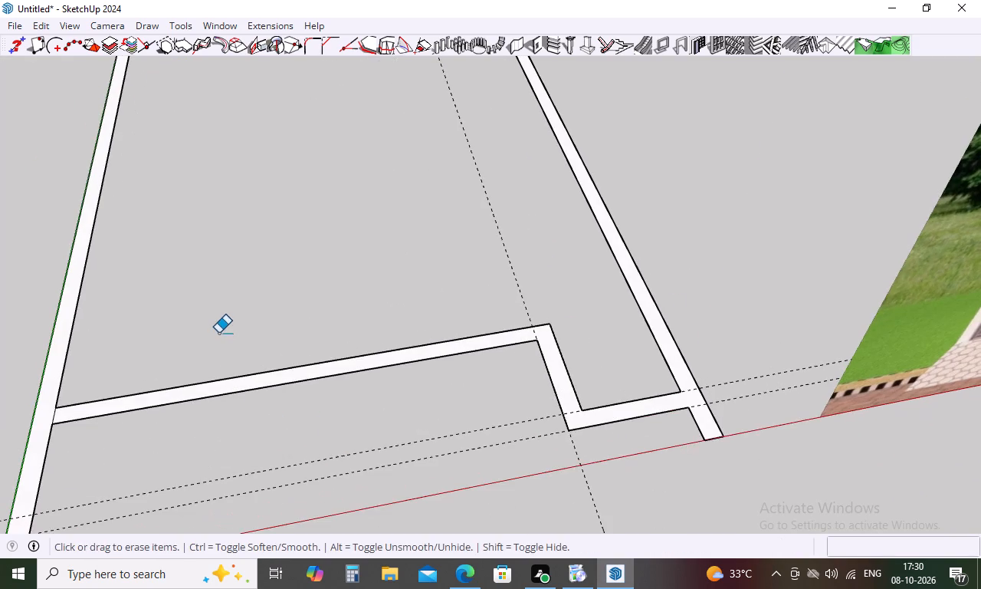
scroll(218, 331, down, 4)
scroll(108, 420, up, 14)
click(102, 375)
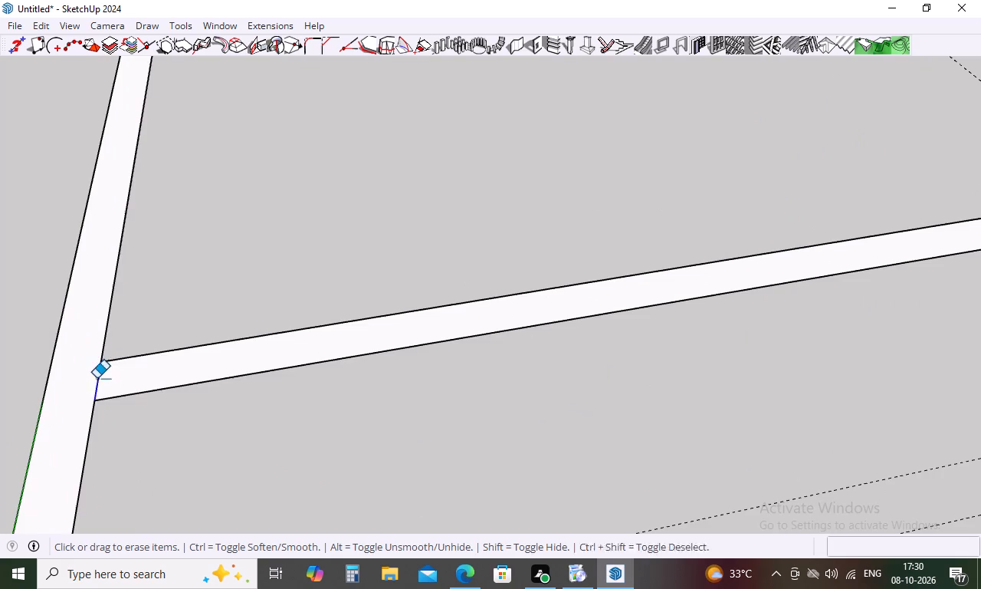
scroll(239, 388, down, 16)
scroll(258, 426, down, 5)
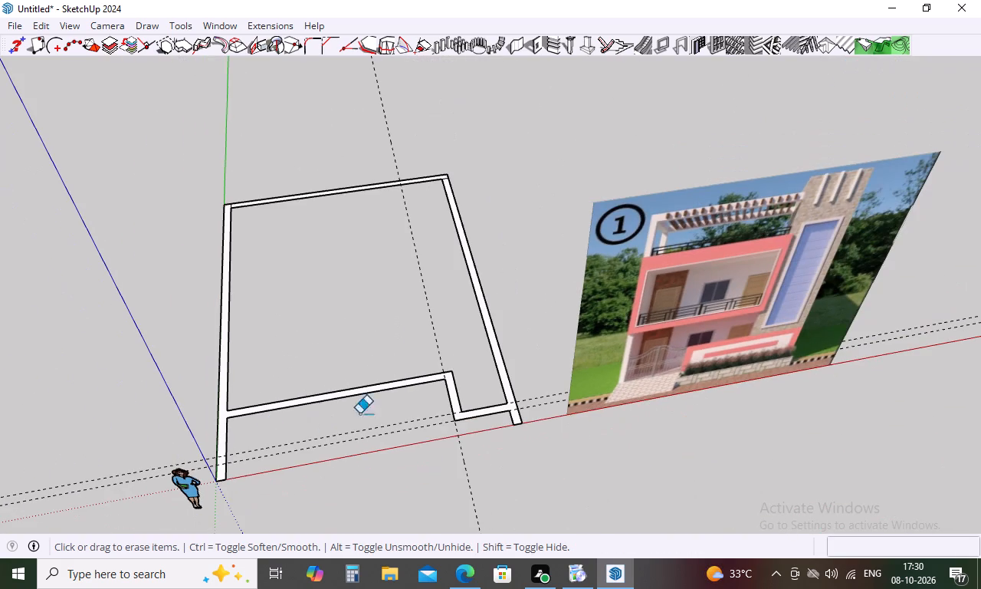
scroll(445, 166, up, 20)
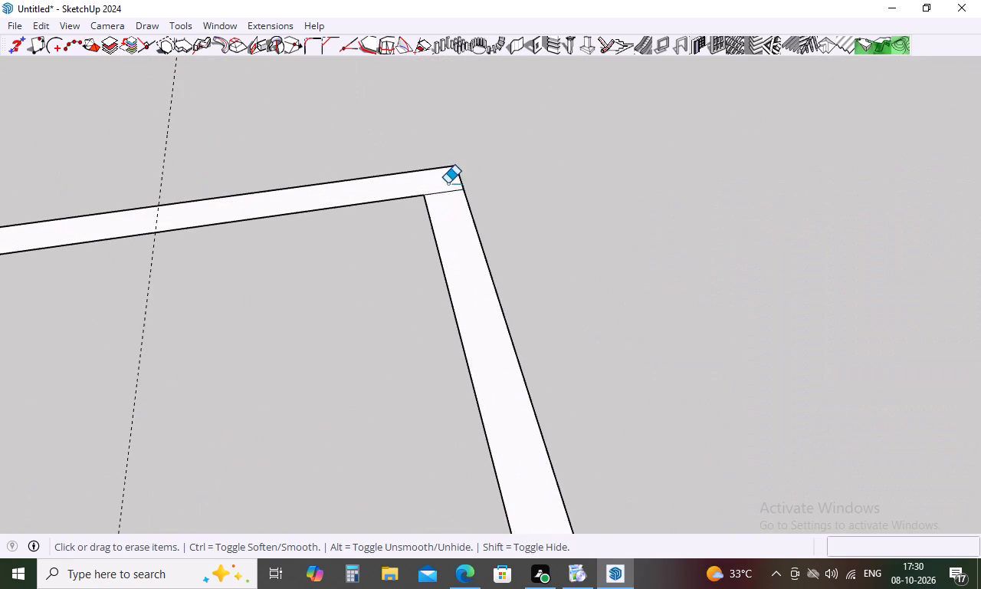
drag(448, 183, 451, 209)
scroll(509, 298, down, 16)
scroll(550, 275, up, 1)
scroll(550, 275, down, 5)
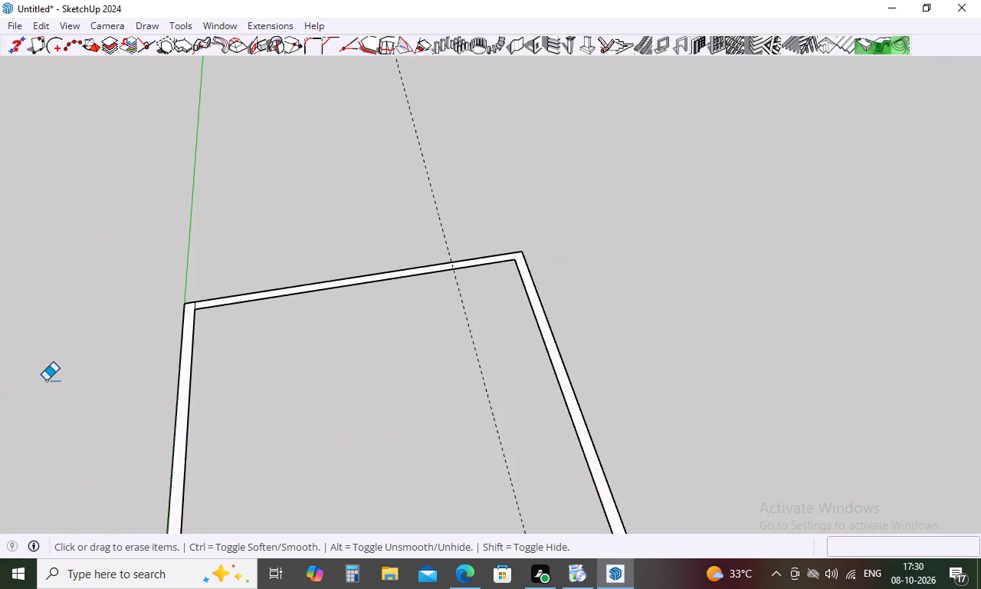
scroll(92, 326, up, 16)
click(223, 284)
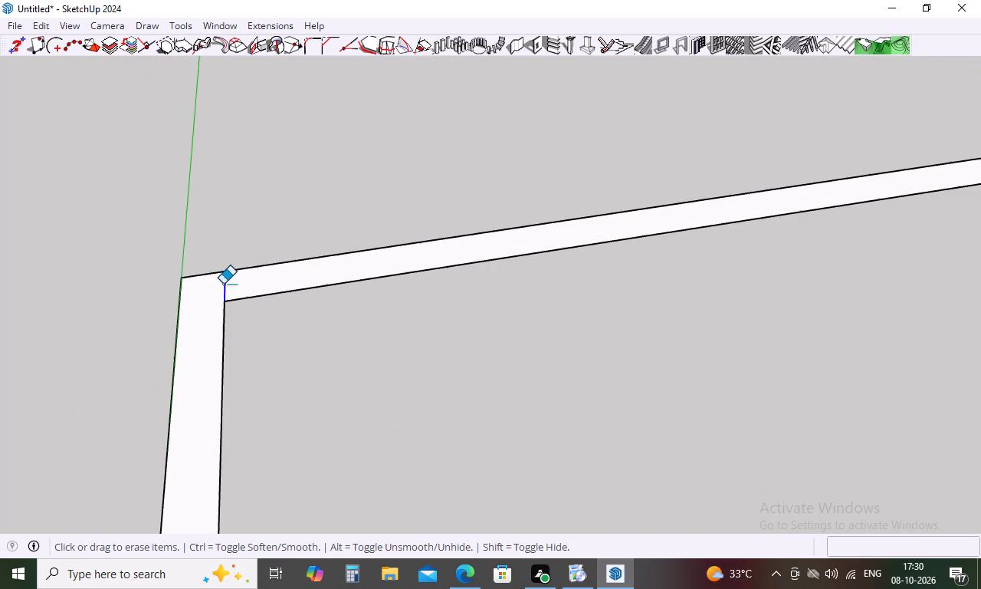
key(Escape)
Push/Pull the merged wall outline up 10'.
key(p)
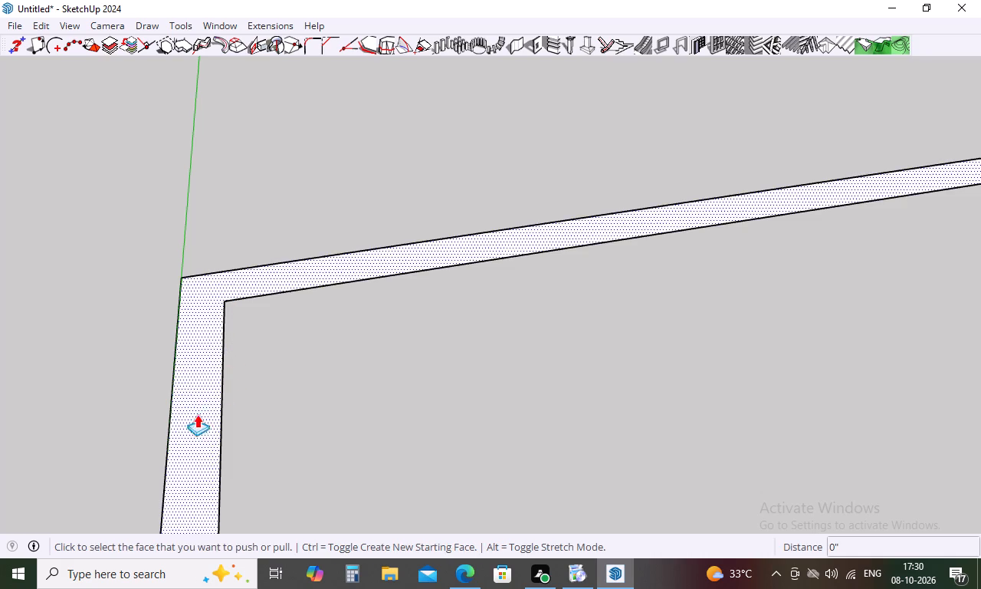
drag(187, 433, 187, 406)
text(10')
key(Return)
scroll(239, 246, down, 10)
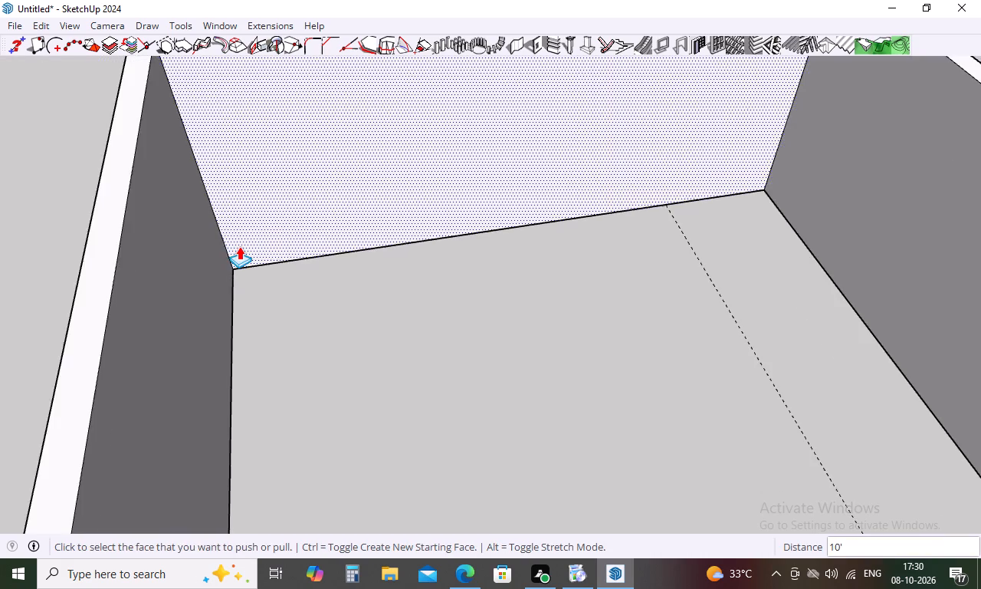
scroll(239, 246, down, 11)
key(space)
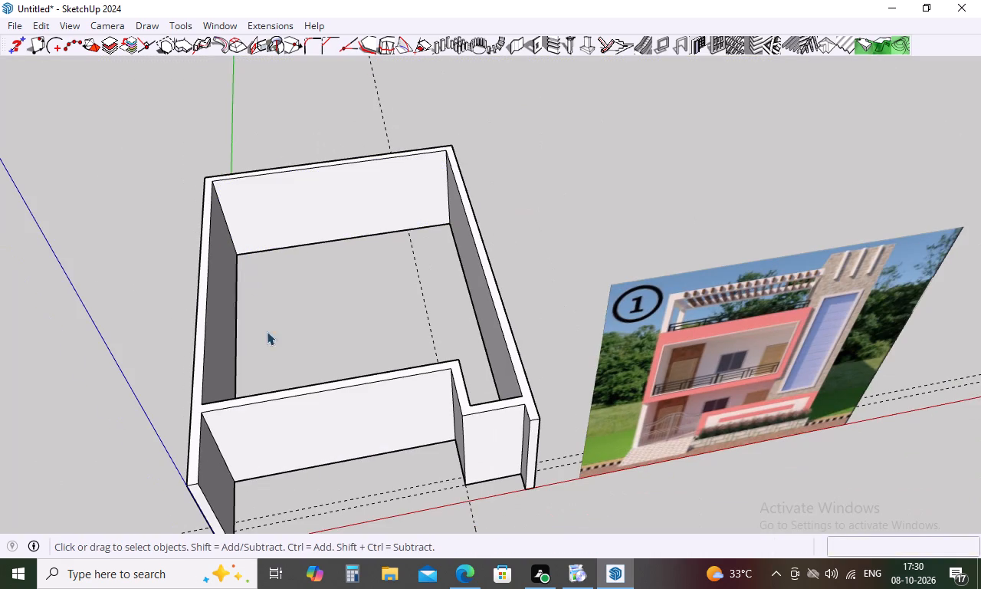
Examine the raised walls from the front and at an angle against the reference image.
middle_drag(309, 464, 236, 251)
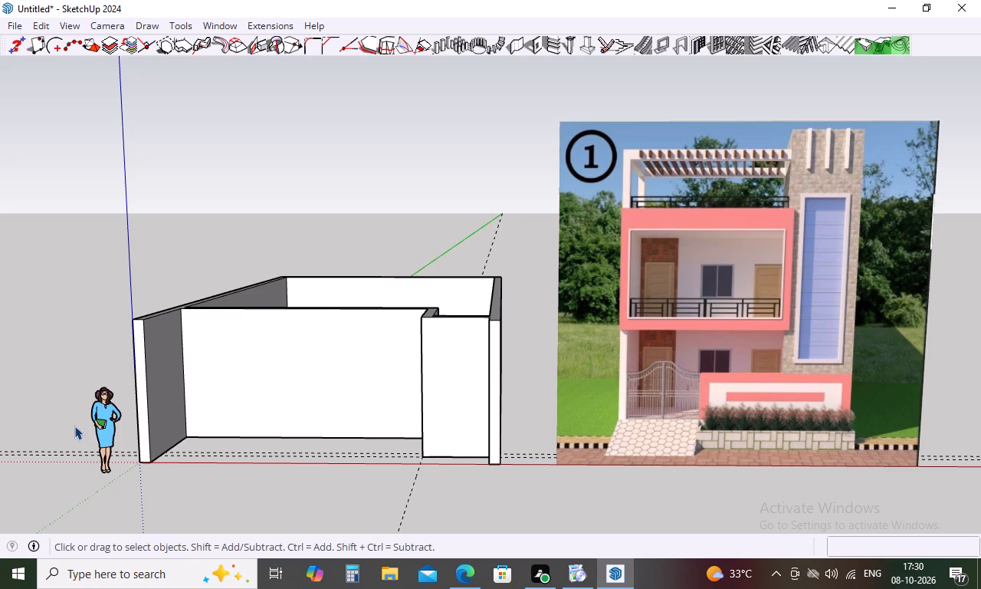
middle_drag(481, 394, 547, 328)
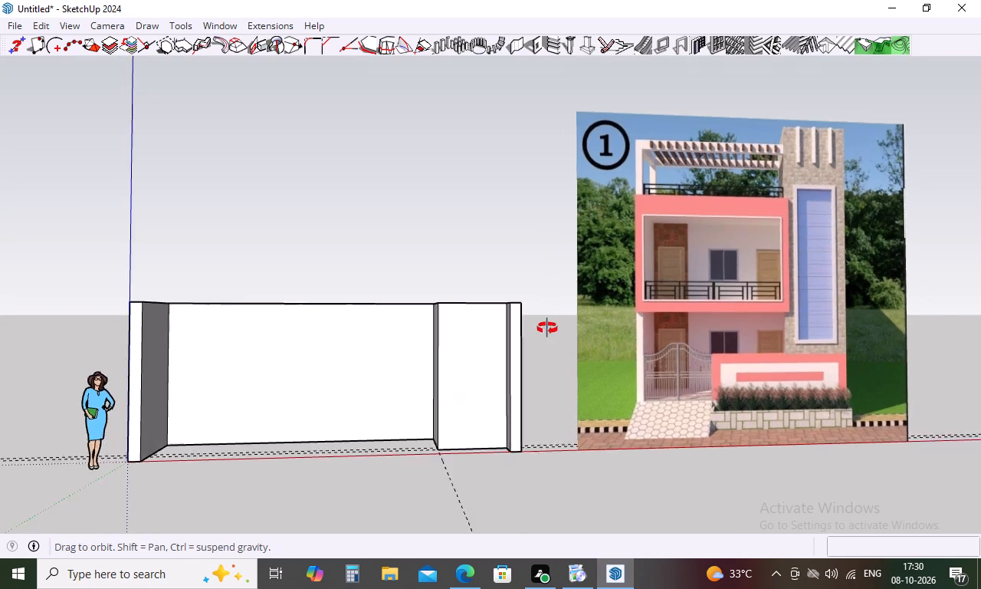
middle_drag(547, 328, 553, 299)
scroll(523, 293, down, 5)
middle_drag(540, 342, 475, 452)
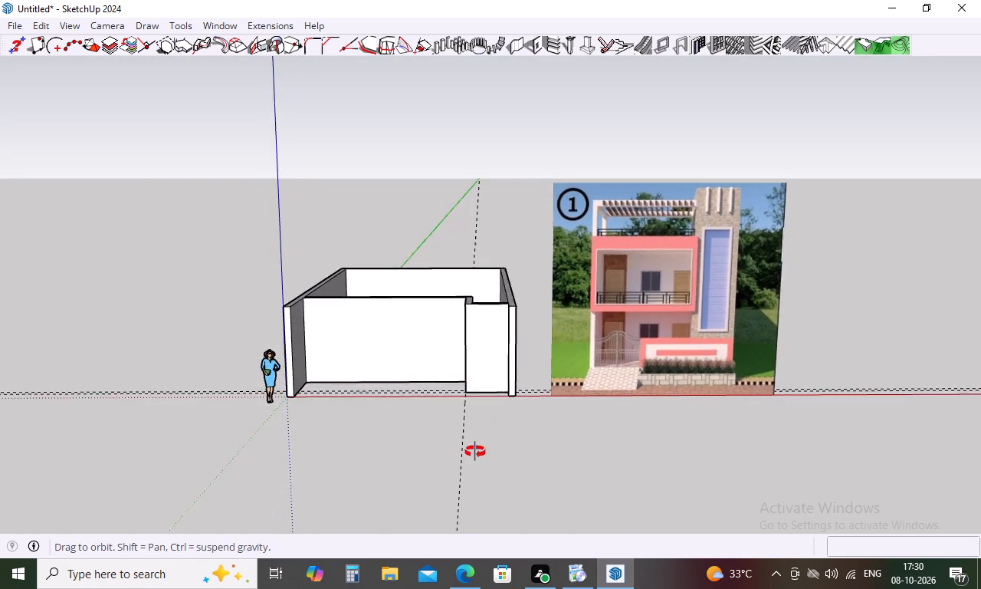
middle_drag(475, 452, 415, 472)
scroll(451, 308, up, 5)
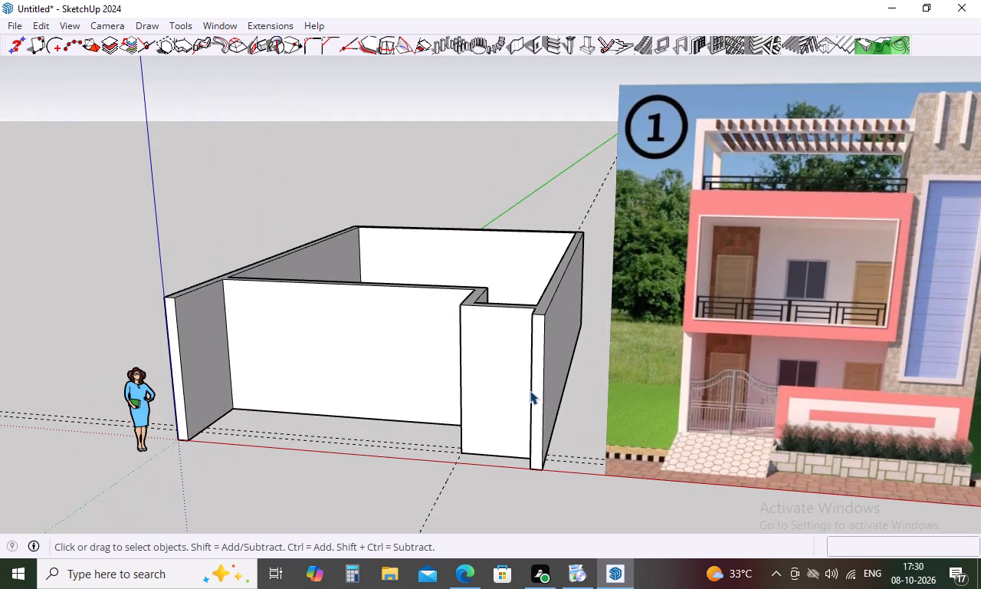
middle_drag(502, 406, 493, 395)
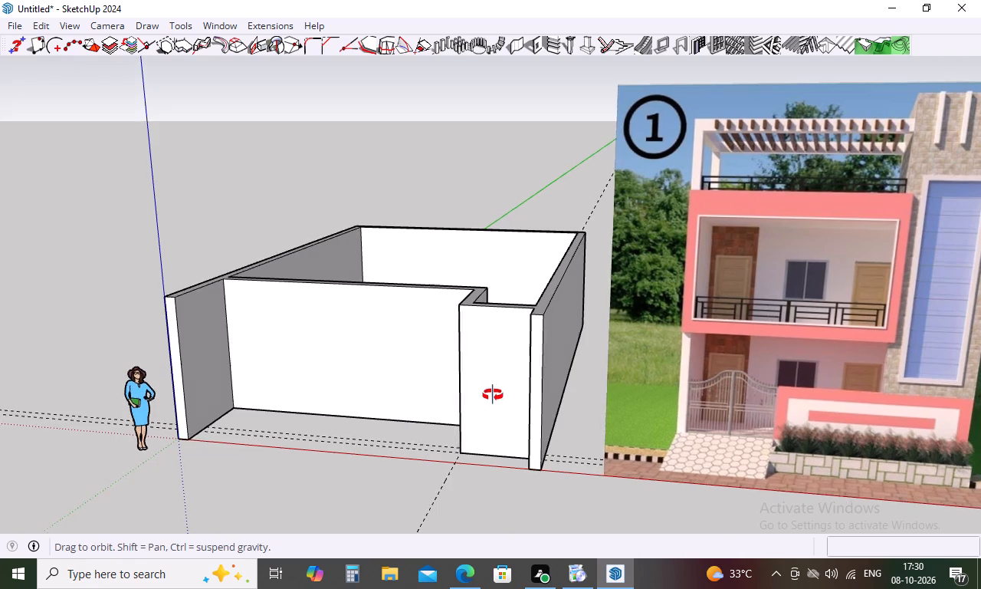
middle_drag(493, 395, 581, 343)
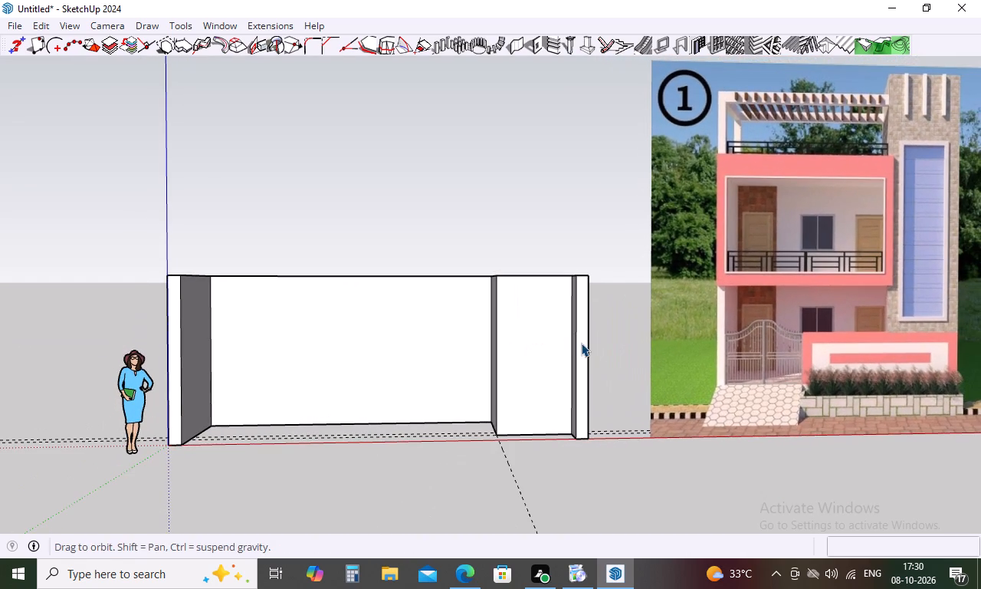
Undo the raised walls, wall plan, wall-thickness guides and image placement, back to the flat reference image with two guides.
key(ctrl+z)
key(ctrl+z)
key(ctrl+z)
key(ctrl+z)
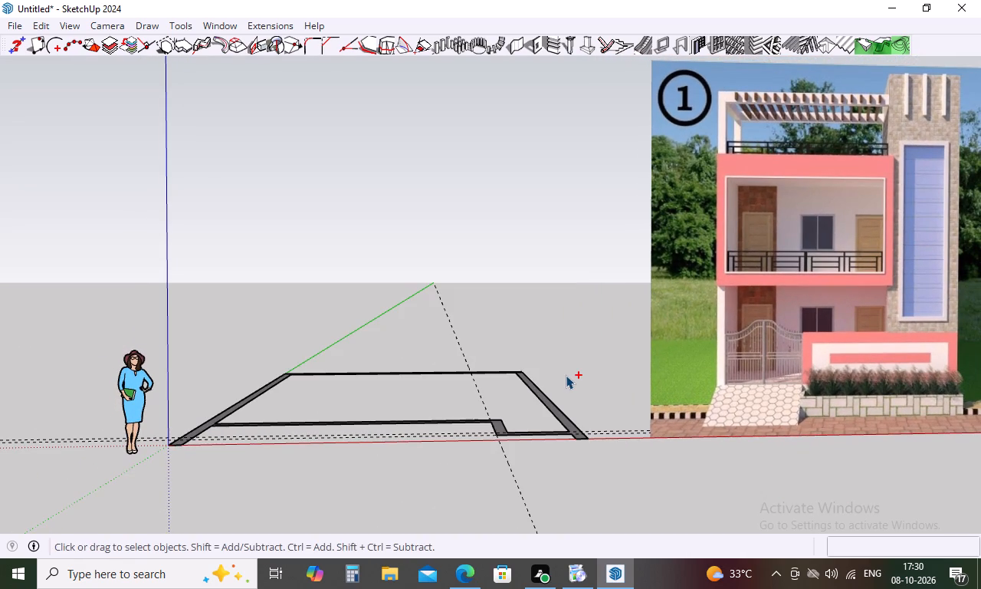
key(ctrl+z)
key(ctrl+z)
key(ctrl+z)
key(ctrl+z)
key(ctrl+z)
key(ctrl+z)
key(ctrl+z)
key(ctrl+z)
key(ctrl+z)
key(ctrl+z)
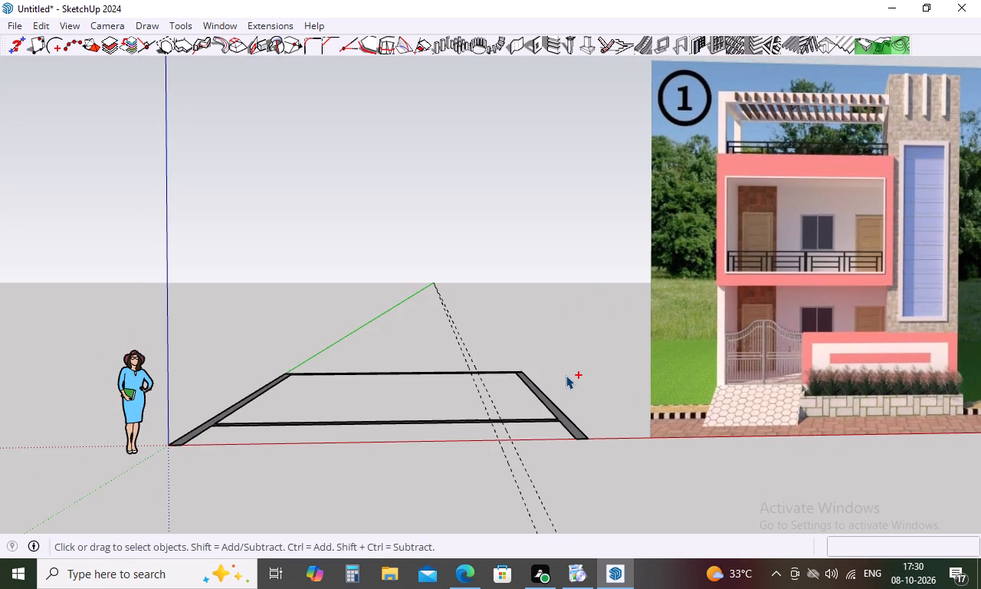
key(ctrl+z)
key(ctrl+z)
key(ctrl+z)
key(ctrl+z)
key(ctrl+z)
key(ctrl+z)
key(ctrl+z)
key(ctrl+z)
key(ctrl+z)
key(ctrl+z)
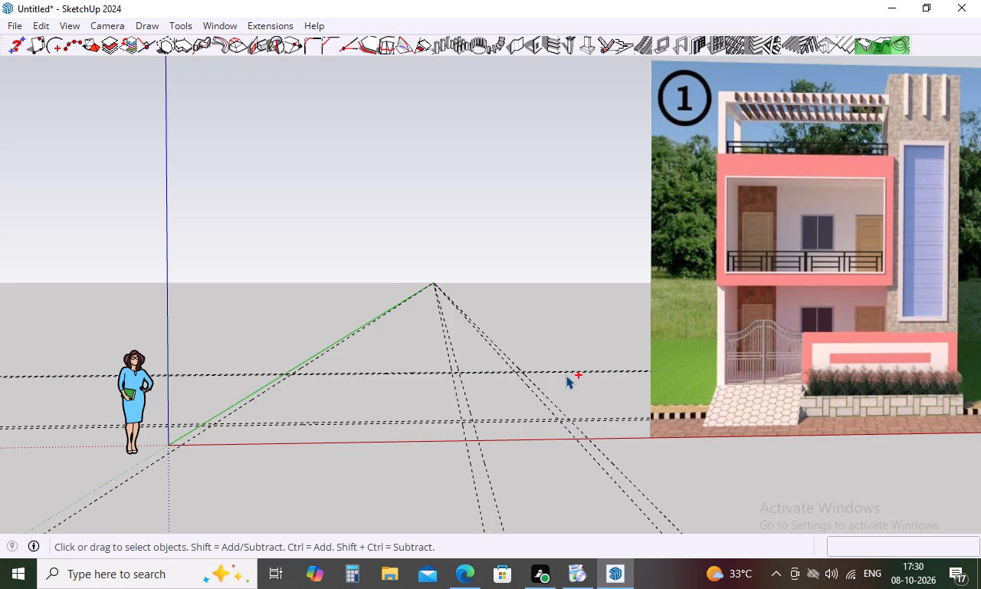
key(ctrl+z)
key(ctrl+z)
key(ctrl+z)
key(ctrl+z)
key(ctrl+z)
key(ctrl+z)
key(ctrl+z)
key(ctrl+z)
key(ctrl+z)
key(ctrl+z)
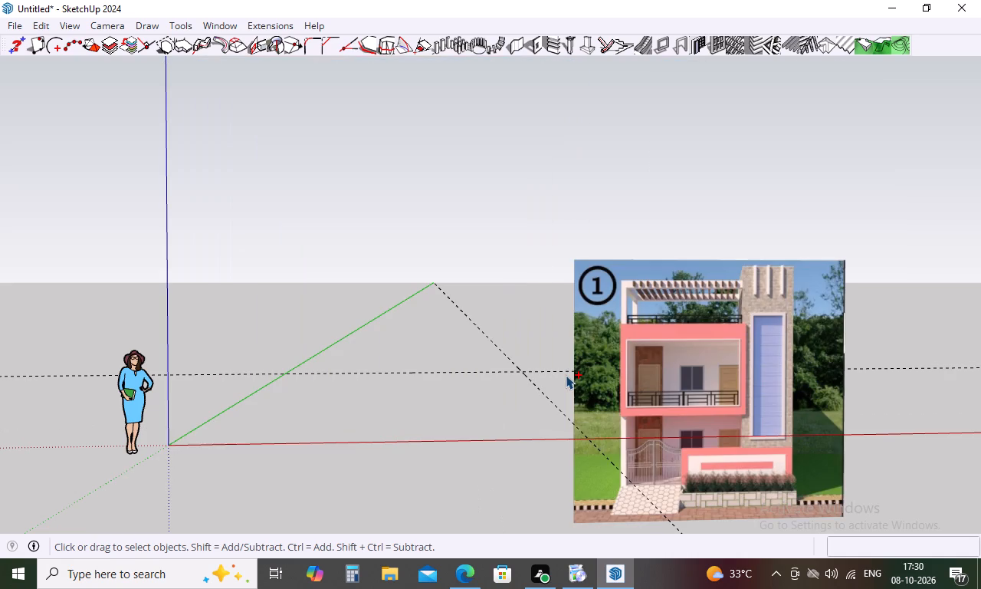
key(ctrl+z)
key(ctrl+z)
key(ctrl+z)
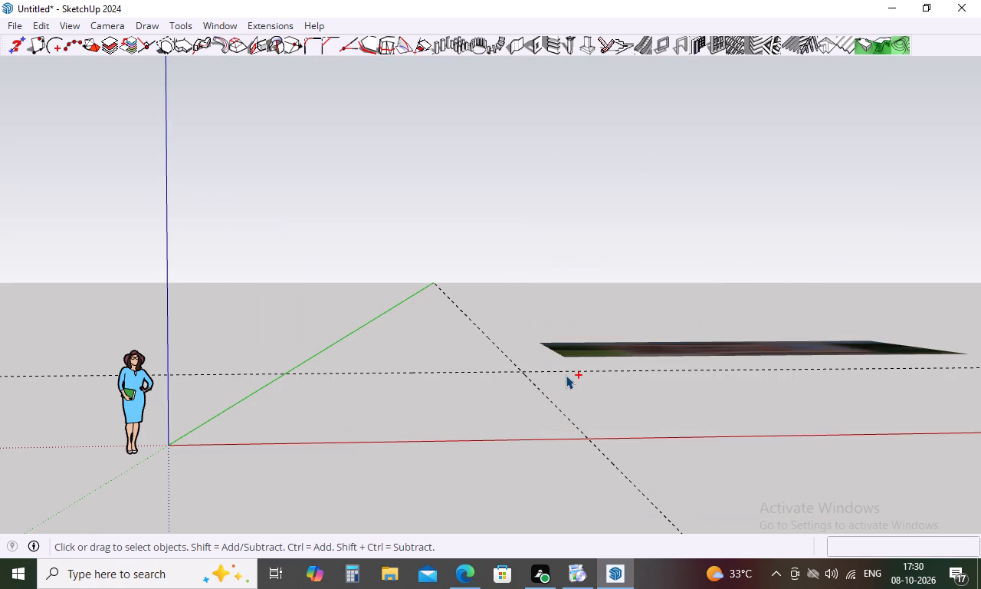
Undo the reference image import and the two remaining guides, back to an empty model.
key(ctrl+z)
key(ctrl+z)
key(ctrl+z)
key(ctrl+z)
key(ctrl+z)
key(ctrl+z)
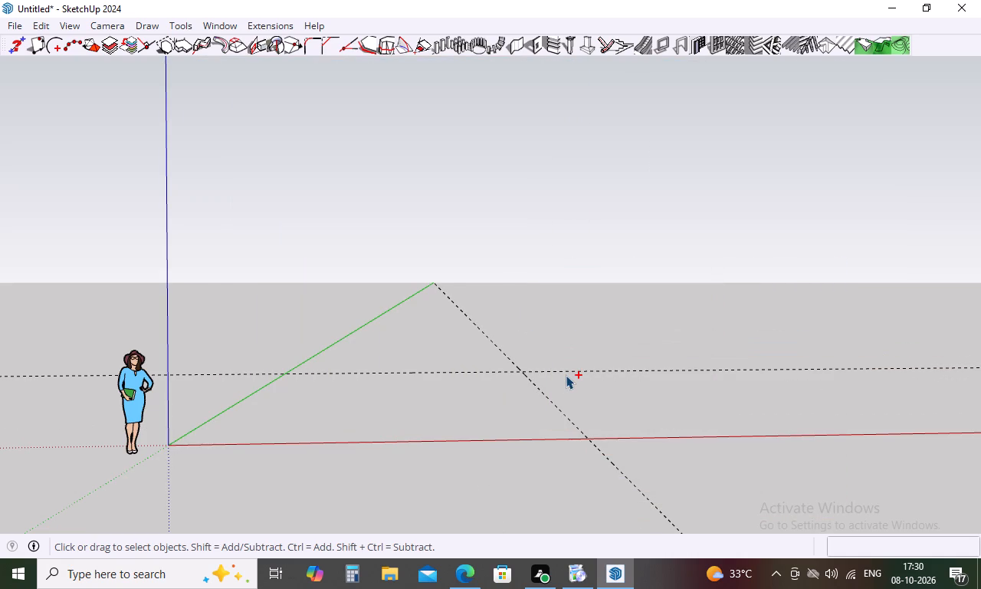
key(ctrl+z)
key(ctrl+z)
key(Escape)
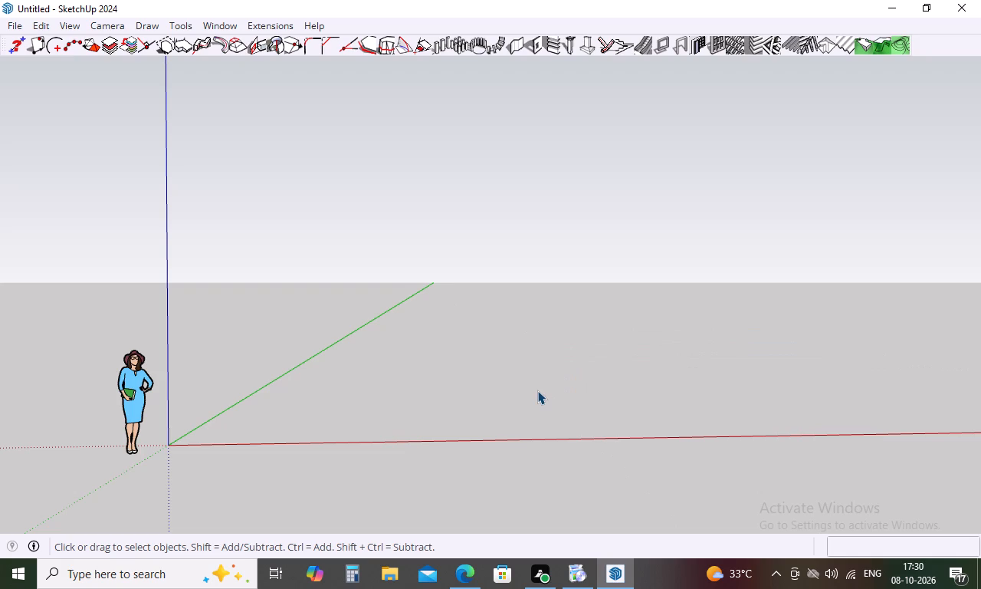
Place a guide 35' back from the red axis and another 25' out from the green axis.
scroll(472, 283, down, 4)
middle_drag(474, 288, 474, 417)
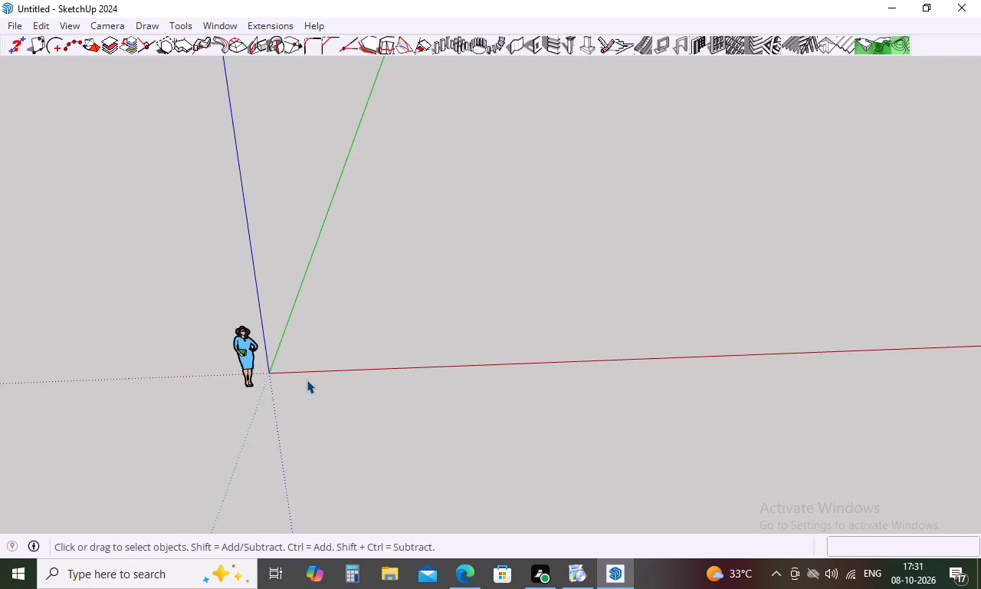
key(t)
click(326, 367)
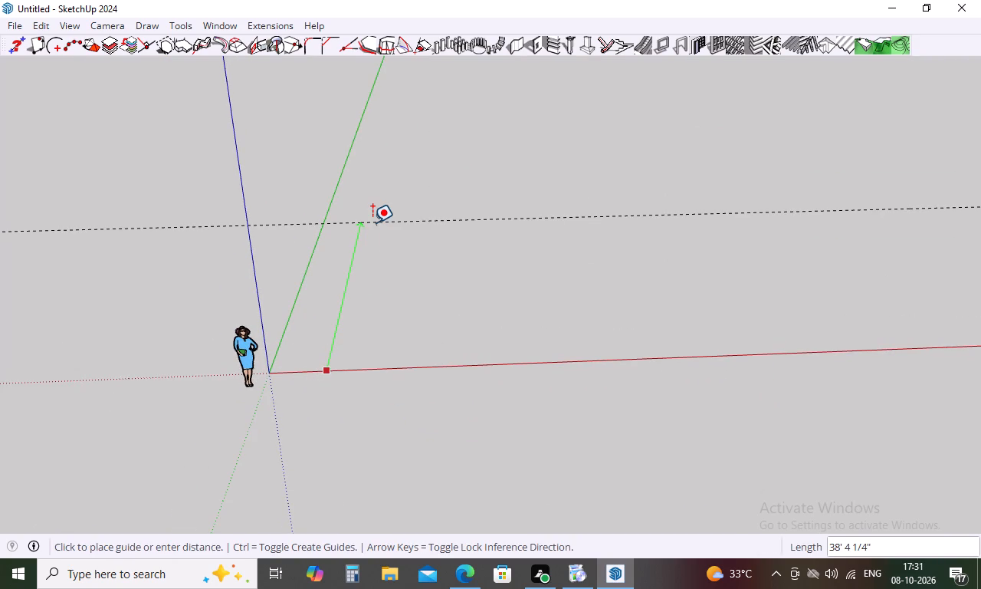
text(35')
key(Return)
click(305, 276)
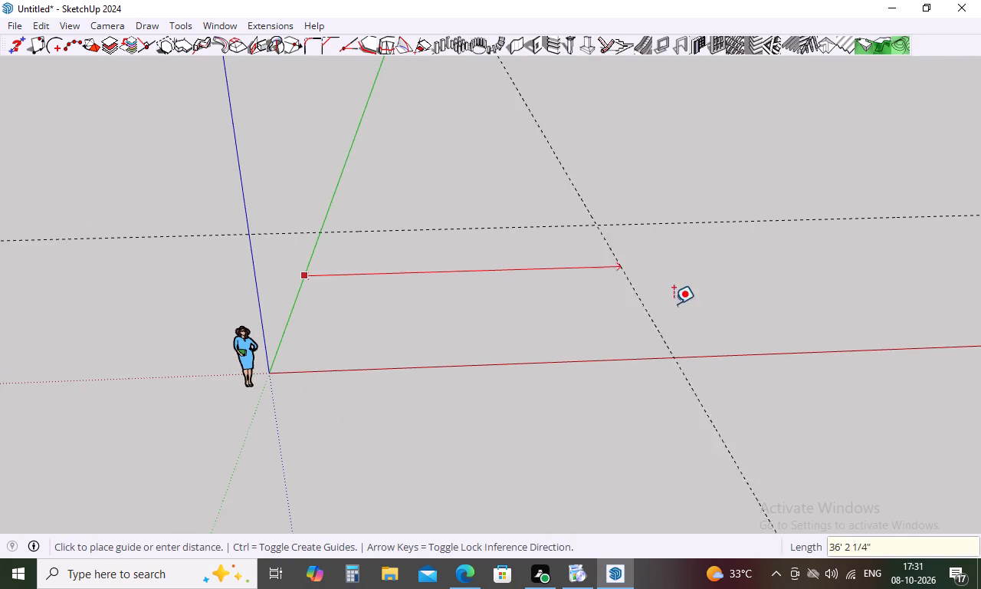
text(25')
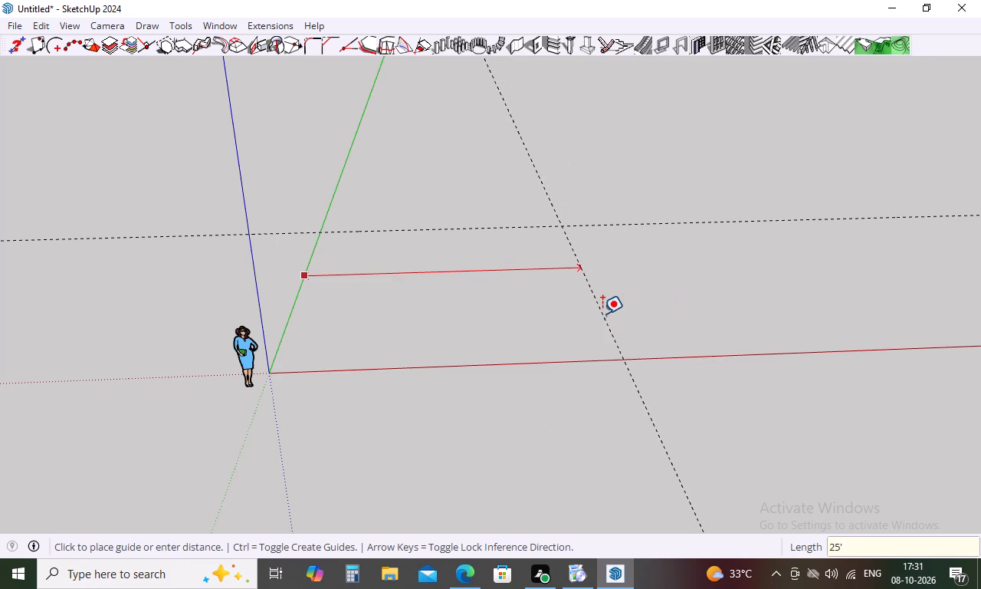
key(Return)
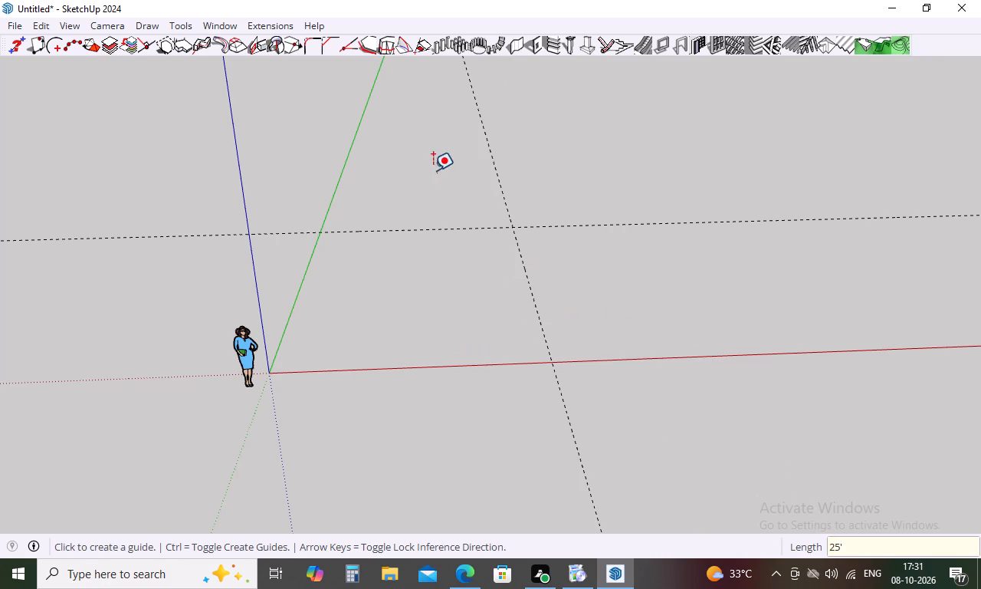
Add 9" wall-thickness guides inward from the back guide, the far side guide and the green axis.
click(418, 231)
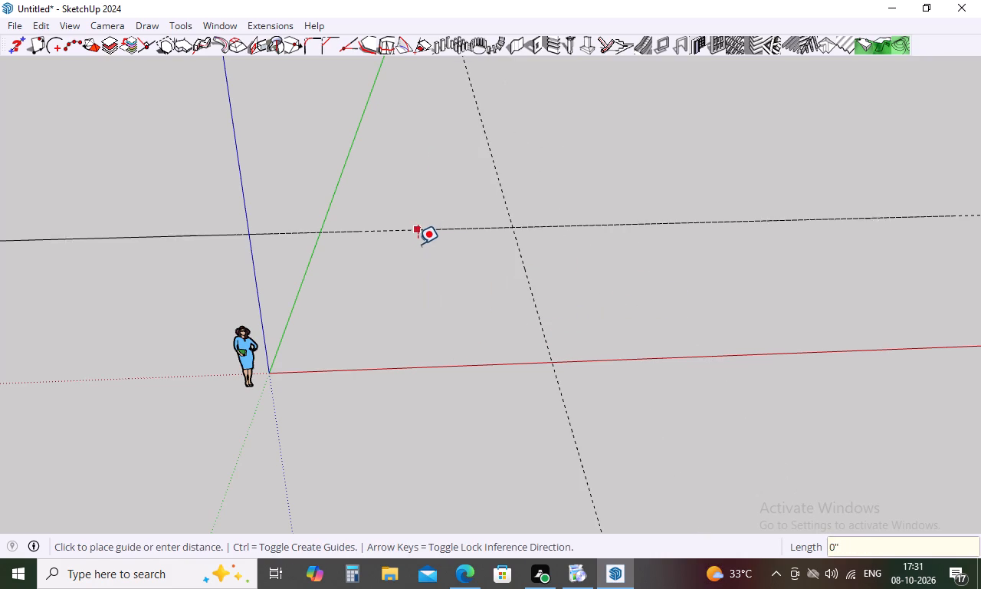
key(9)
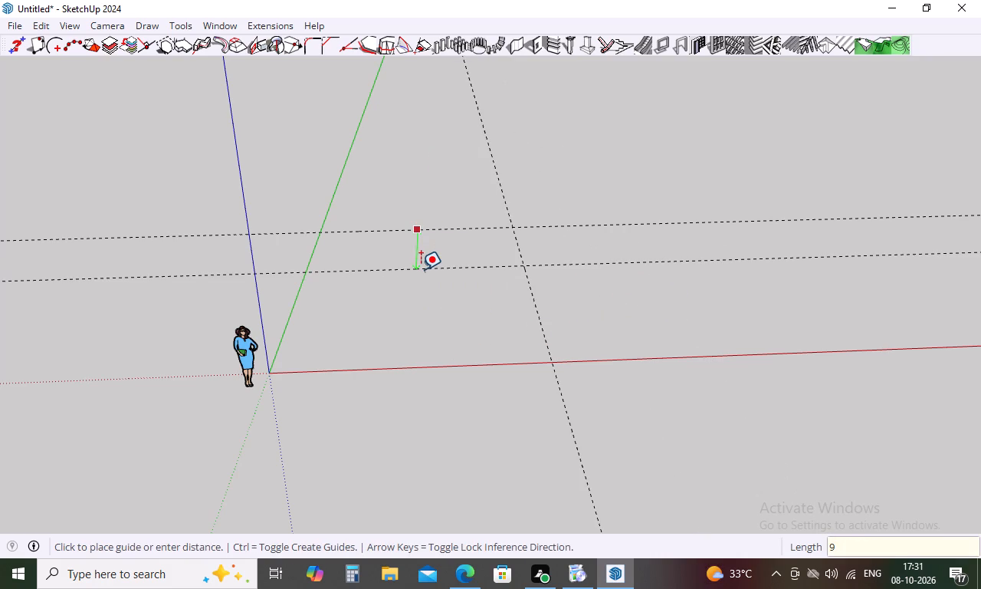
key(Return)
click(526, 283)
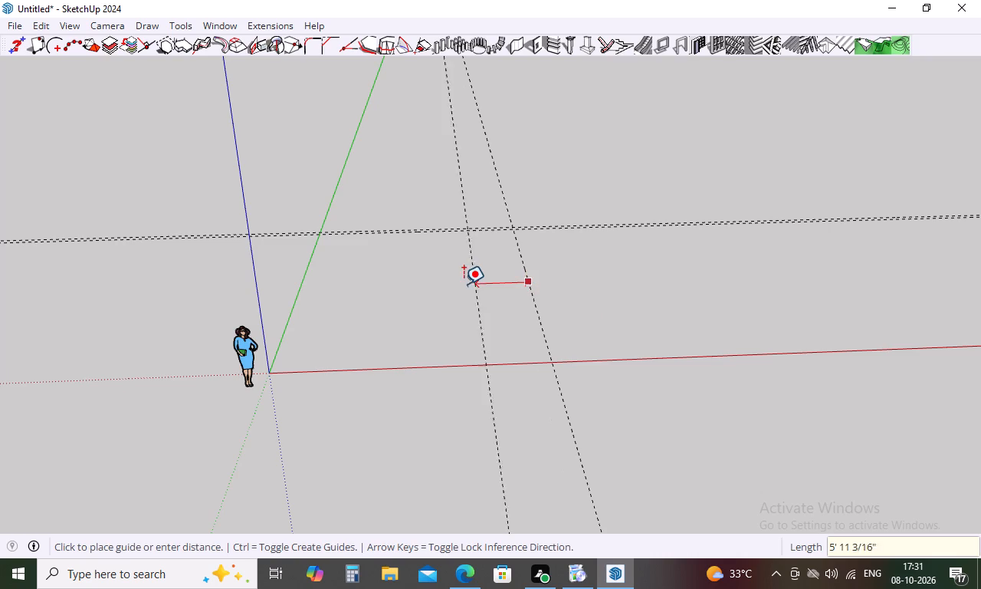
key(9)
key(Return)
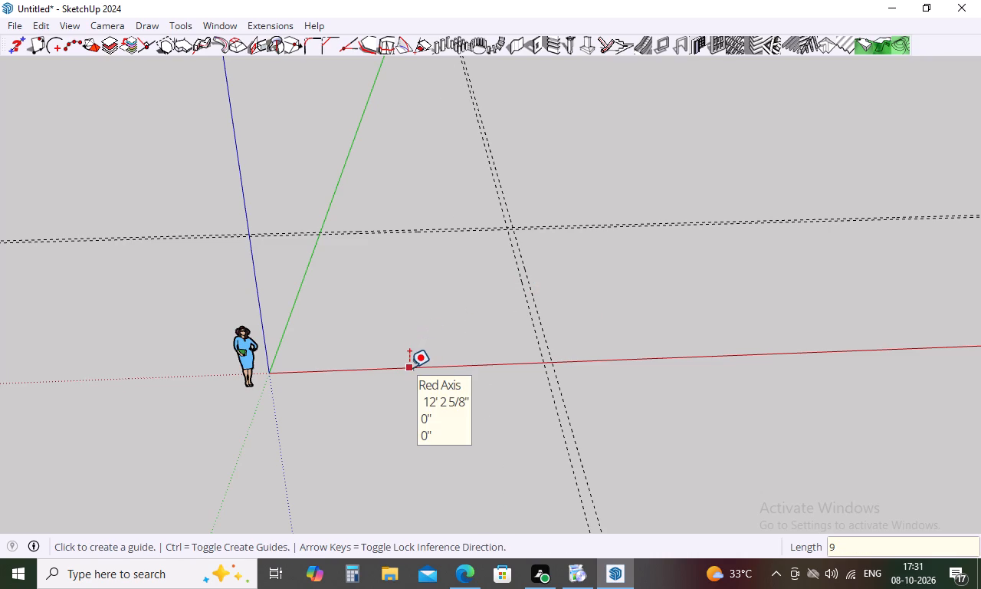
drag(295, 296, 326, 311)
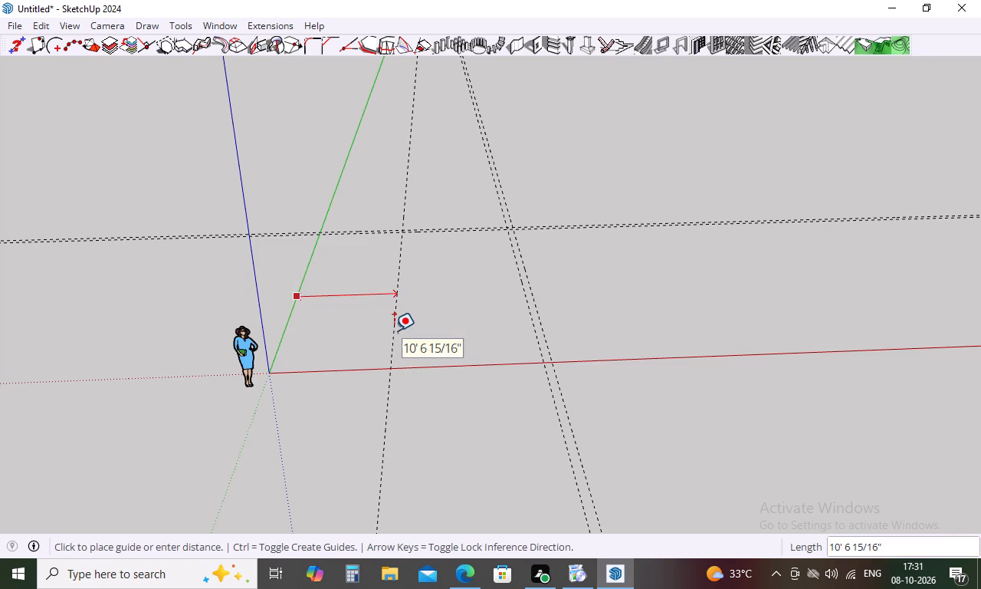
key(9)
key(Return)
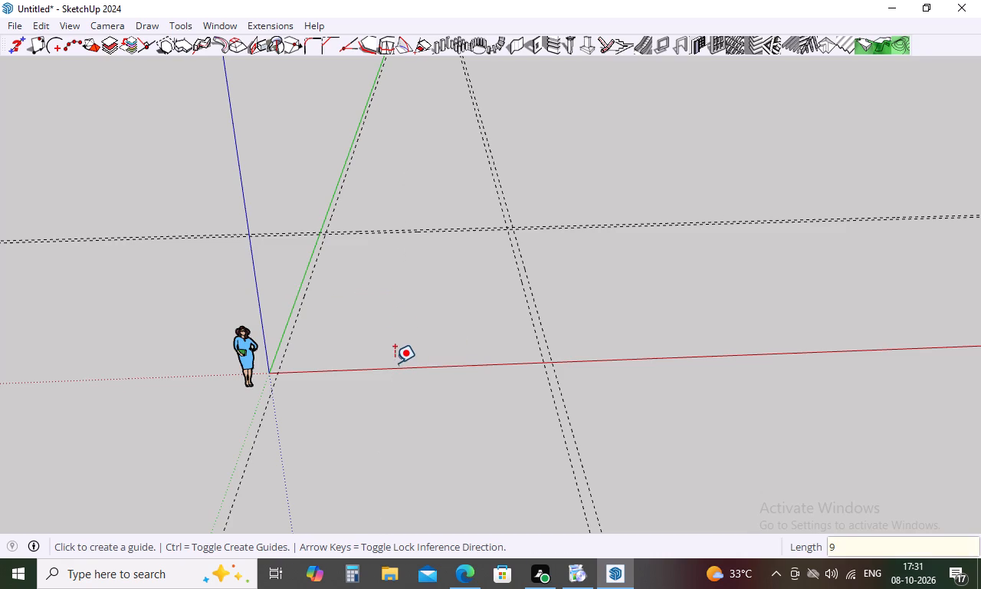
Place a guide 1.5' behind the red axis and another 9" behind it for the front cross wall.
click(395, 367)
text(1.)
text(5')
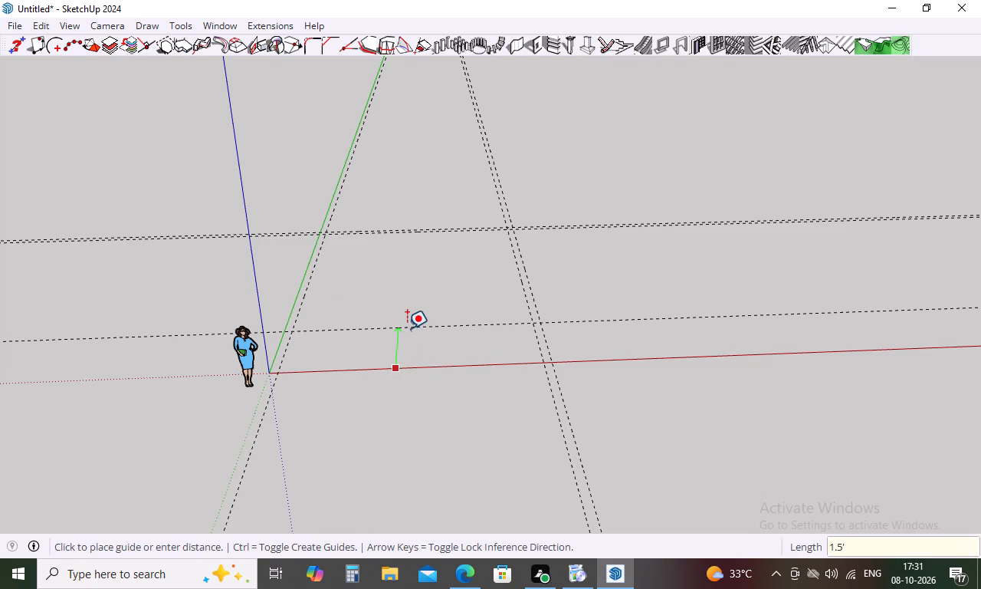
key(Return)
click(500, 354)
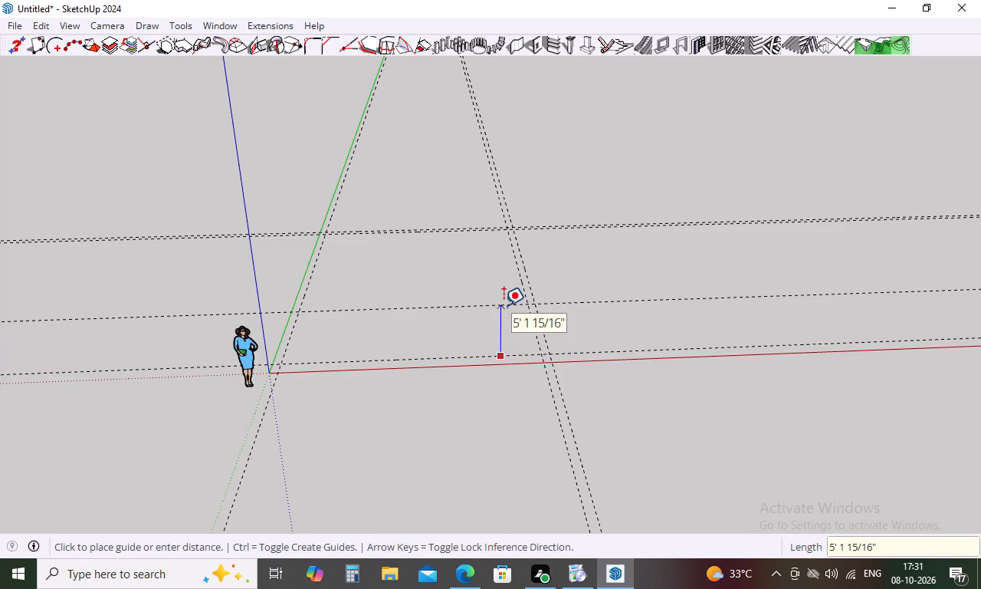
key(9)
key(Return)
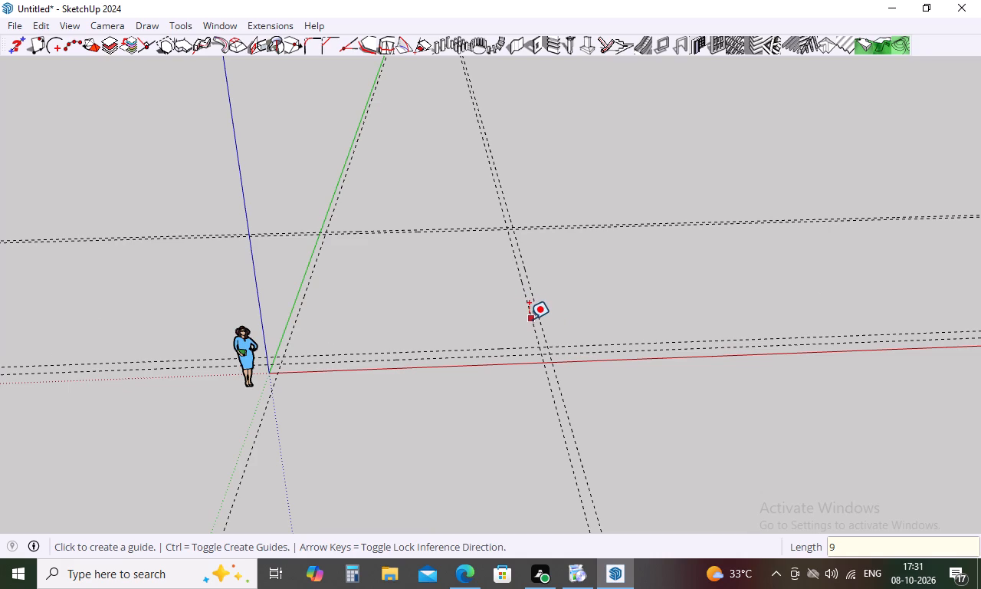
Place a guide 4.5' inward from the far side's inner guide and another 9" further inward.
click(529, 319)
text(4.5')
key(Return)
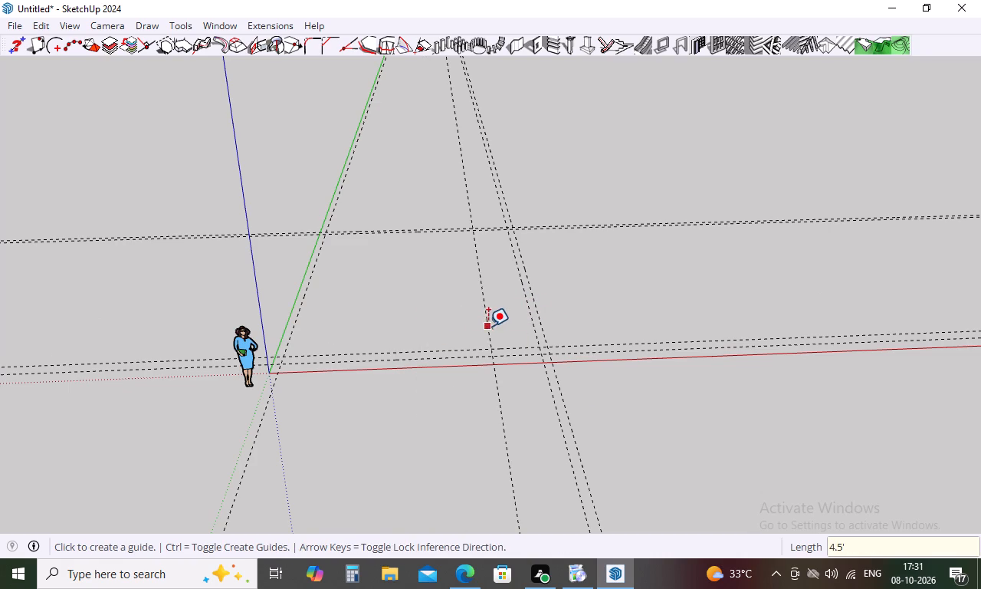
click(485, 317)
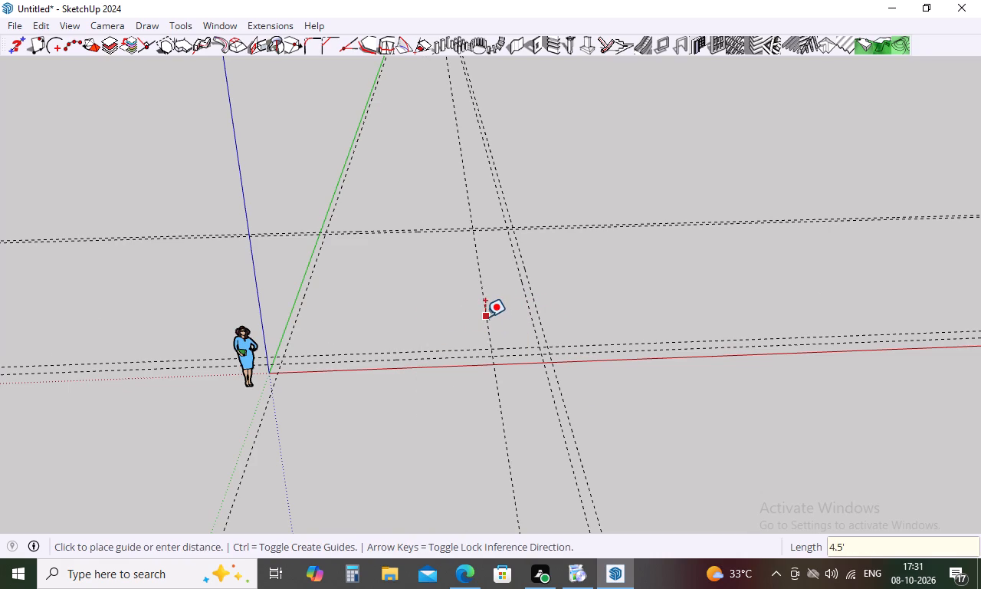
key(9)
key(Return)
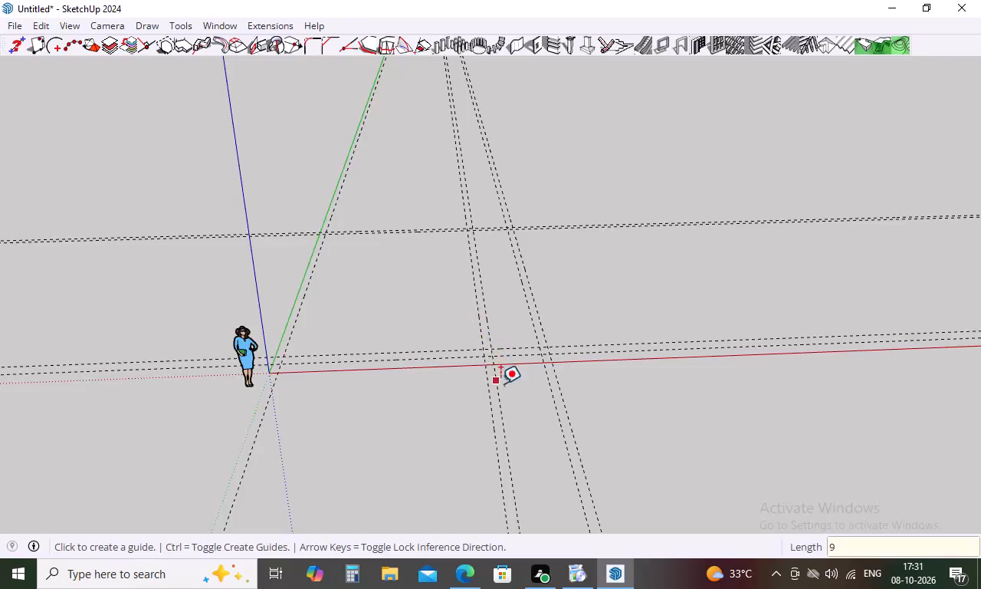
Draw a 9" by 35' side wall rectangle along the green axis from the origin to the back guide.
middle_drag(524, 385, 520, 406)
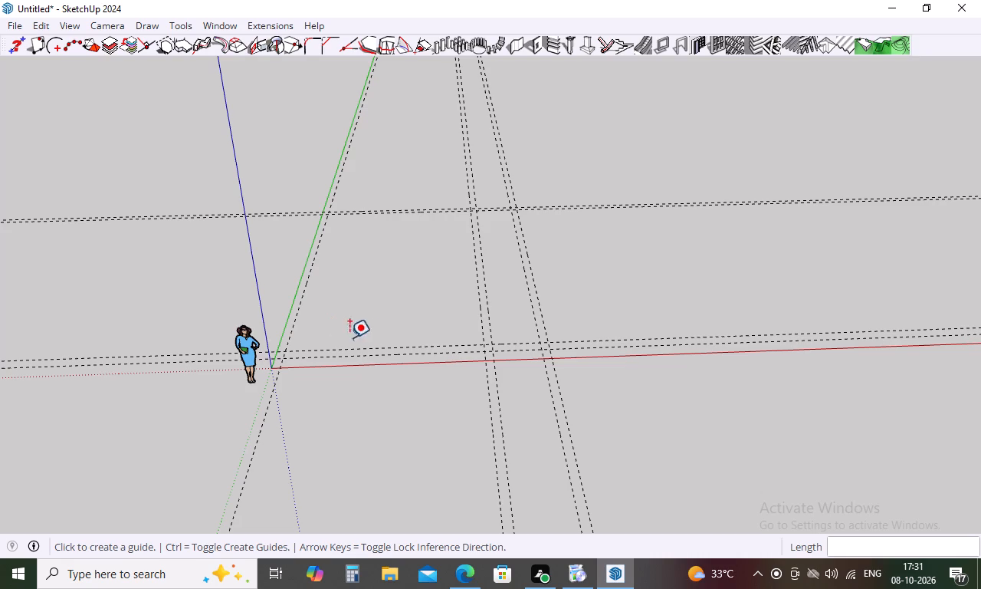
scroll(511, 343, up, 4)
scroll(511, 343, down, 4)
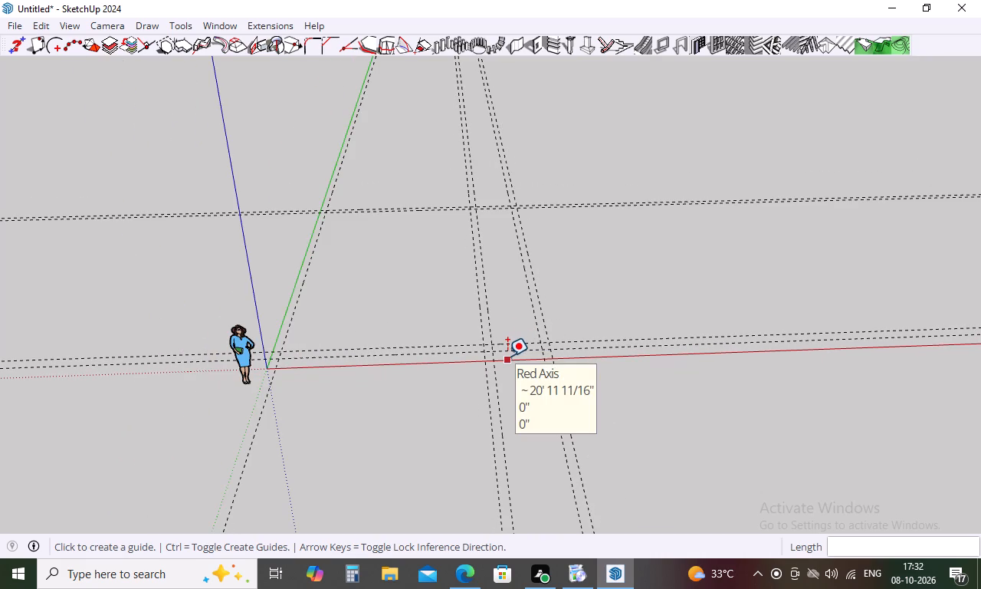
key(Escape)
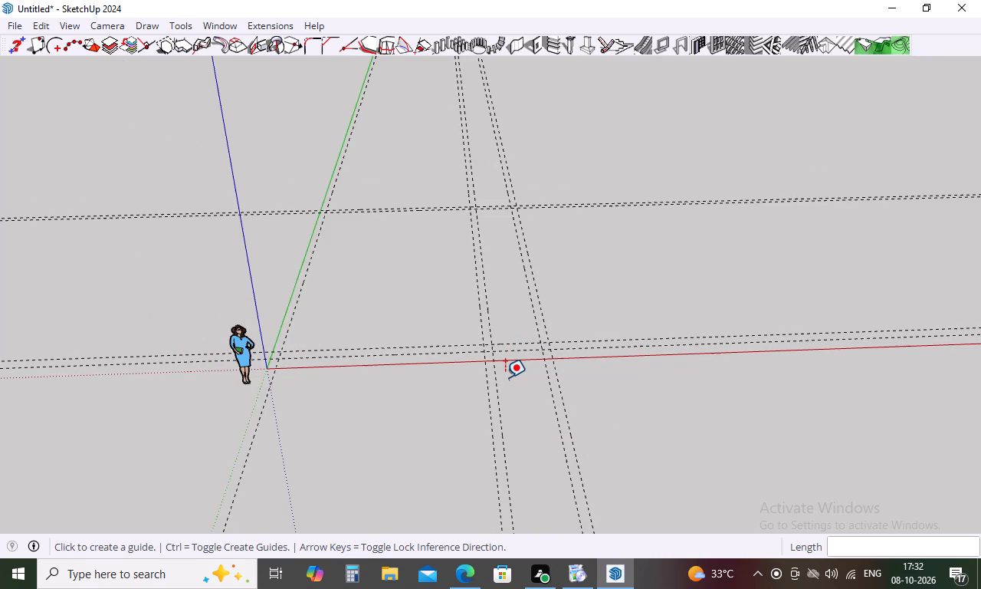
key(r)
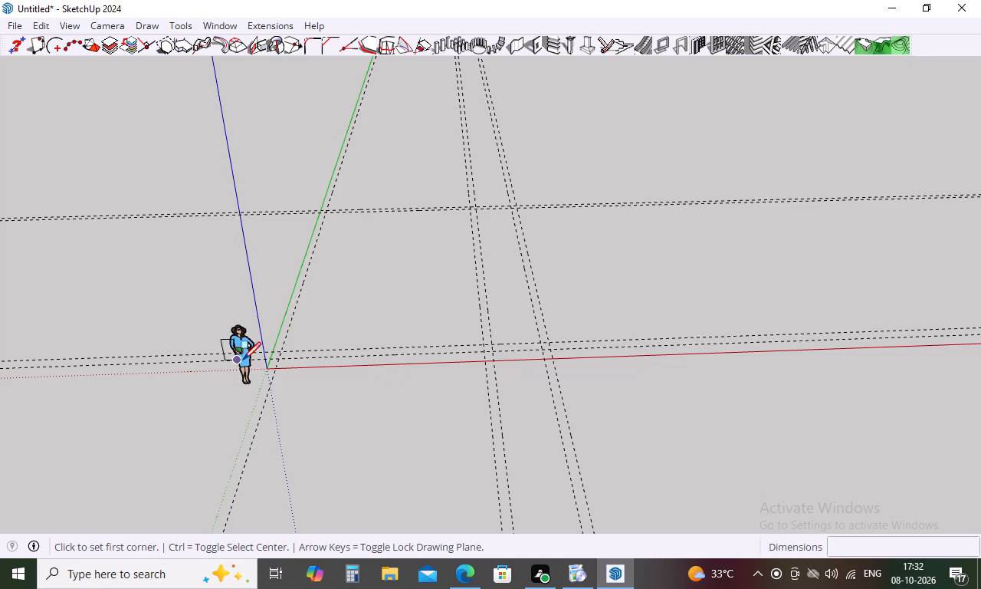
scroll(278, 363, up, 10)
click(268, 373)
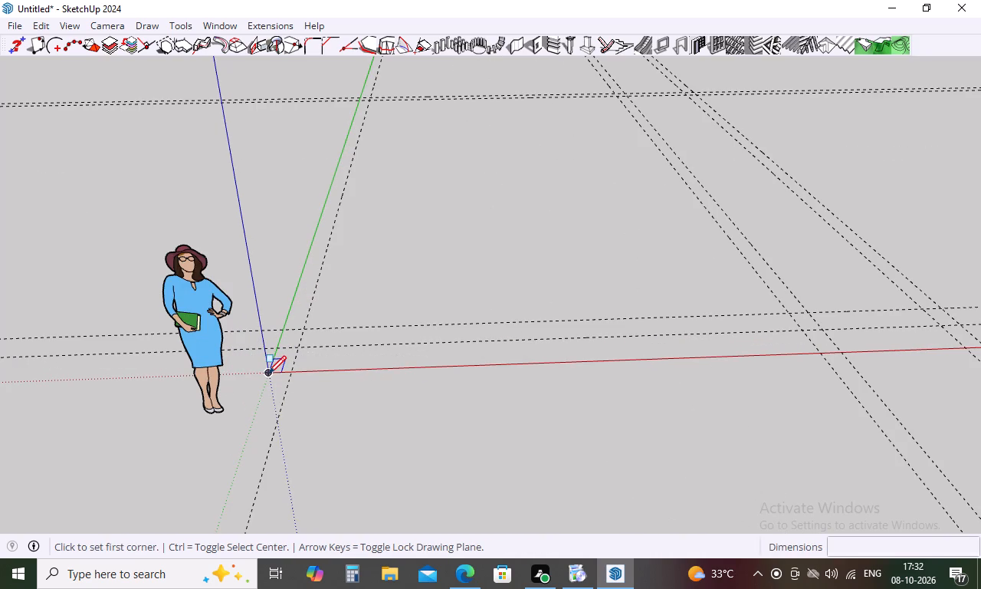
scroll(287, 363, down, 10)
scroll(319, 167, up, 5)
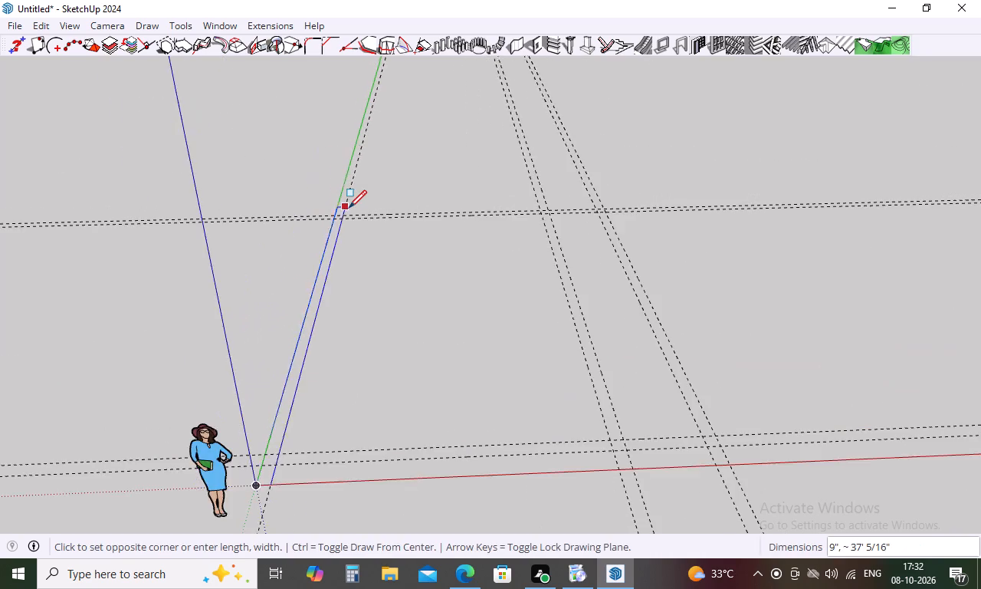
scroll(349, 208, up, 20)
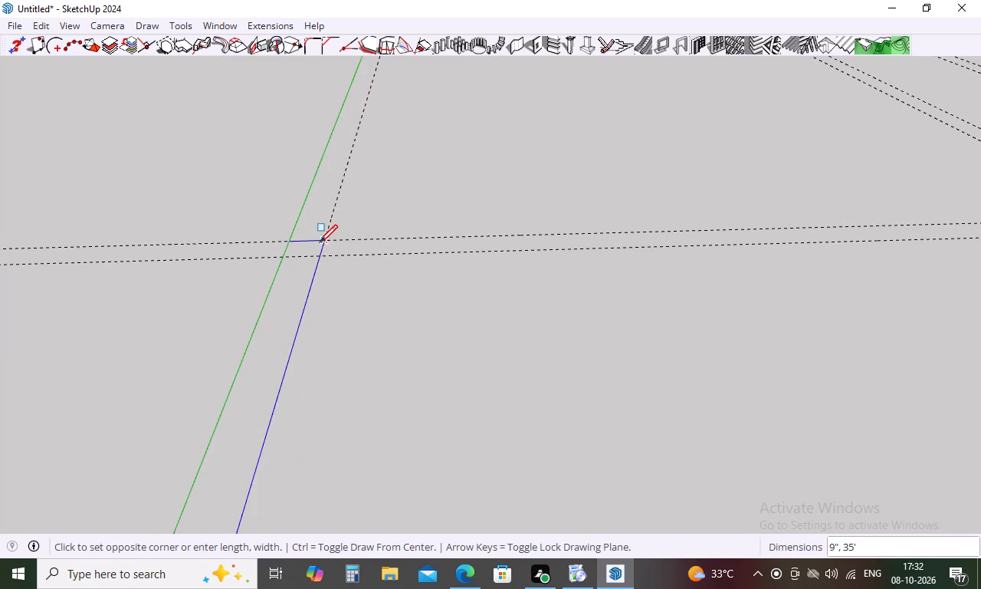
click(326, 242)
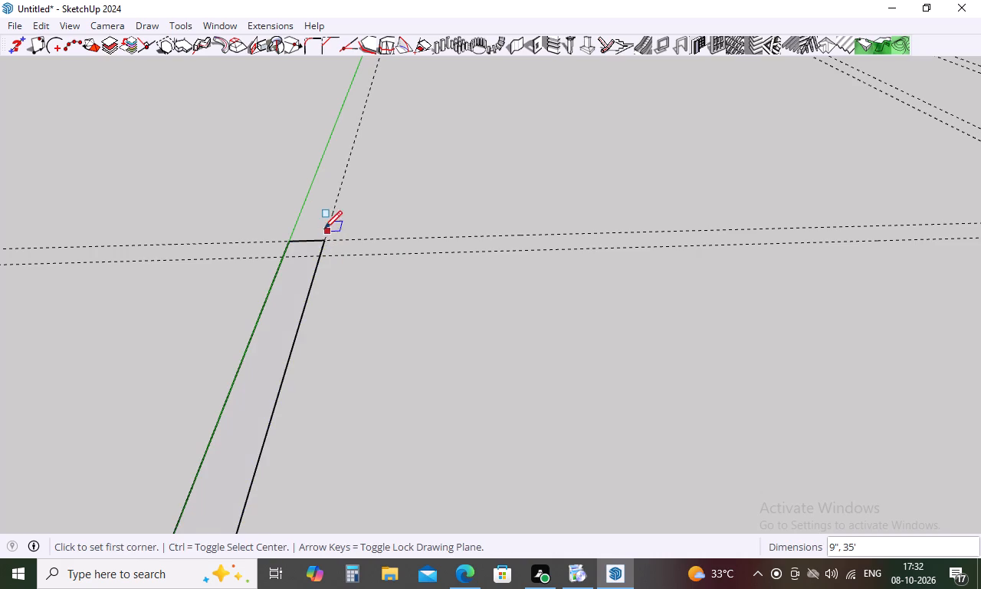
Draw a 9" by 24' 3" back wall rectangle from the side wall's inner edge to the outer far side guide.
scroll(324, 225, up, 20)
scroll(324, 225, up, 7)
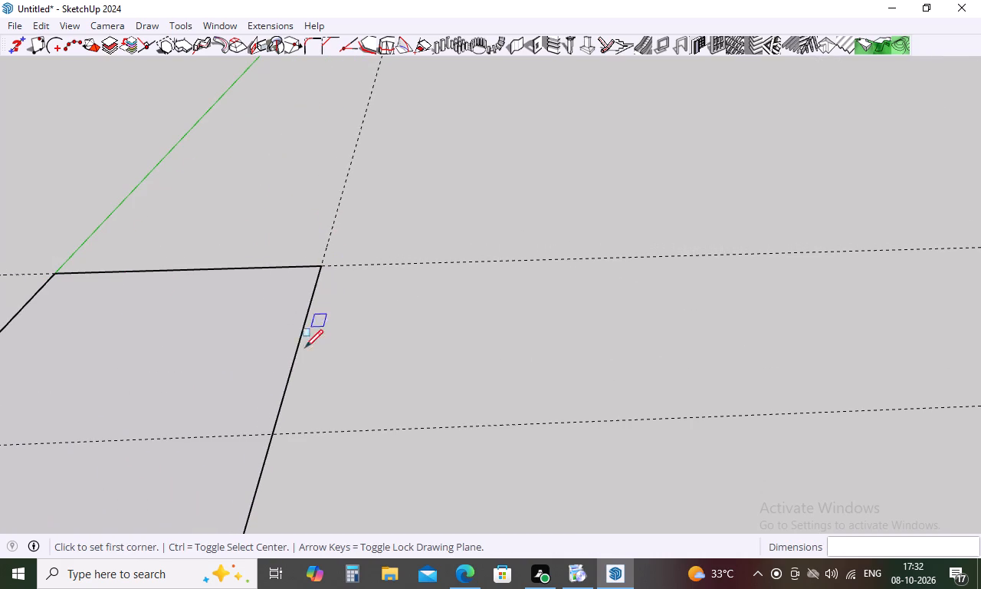
click(275, 434)
scroll(275, 393, down, 11)
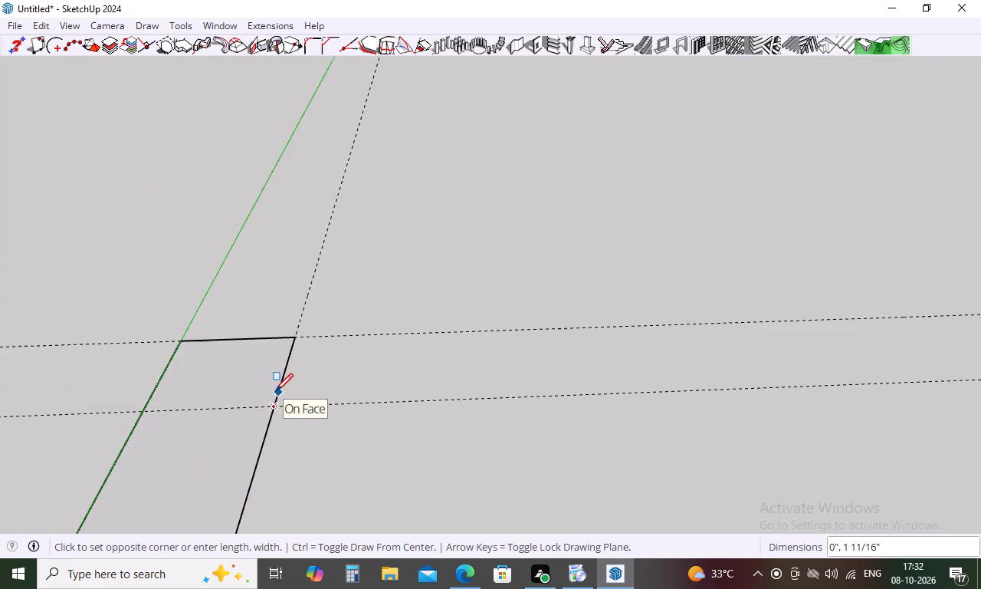
scroll(275, 391, down, 12)
scroll(278, 389, down, 11)
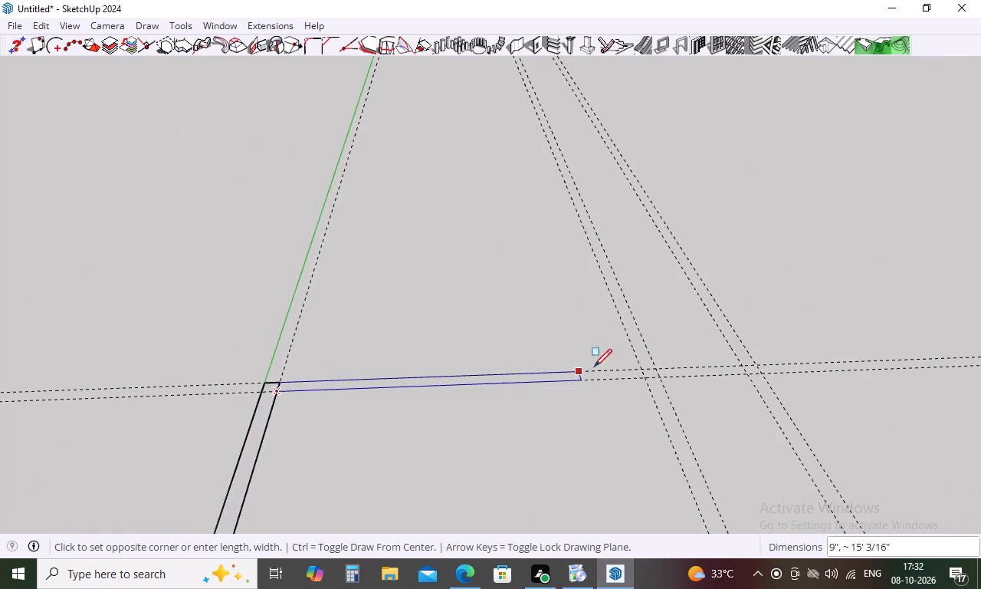
click(758, 363)
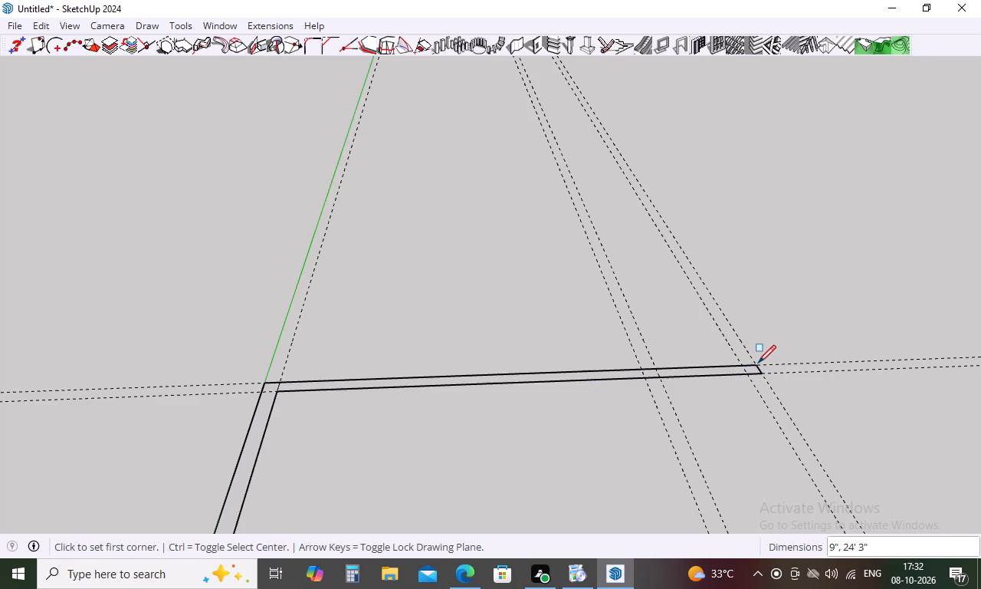
Draw a 9" by 34' 3" far side wall rectangle from the back wall's inner edge to the red axis.
scroll(608, 296, down, 6)
click(701, 351)
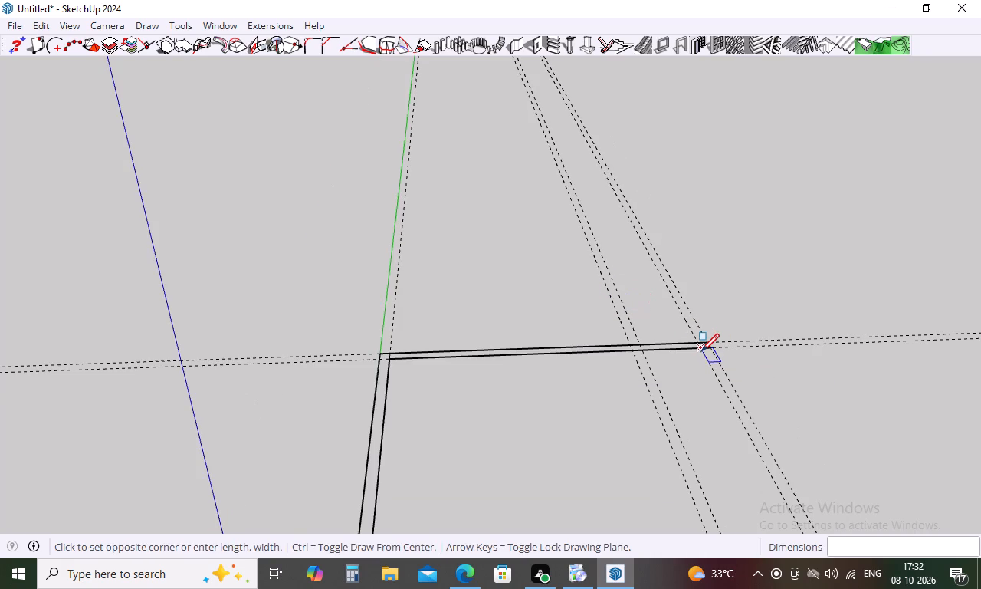
scroll(701, 351, down, 12)
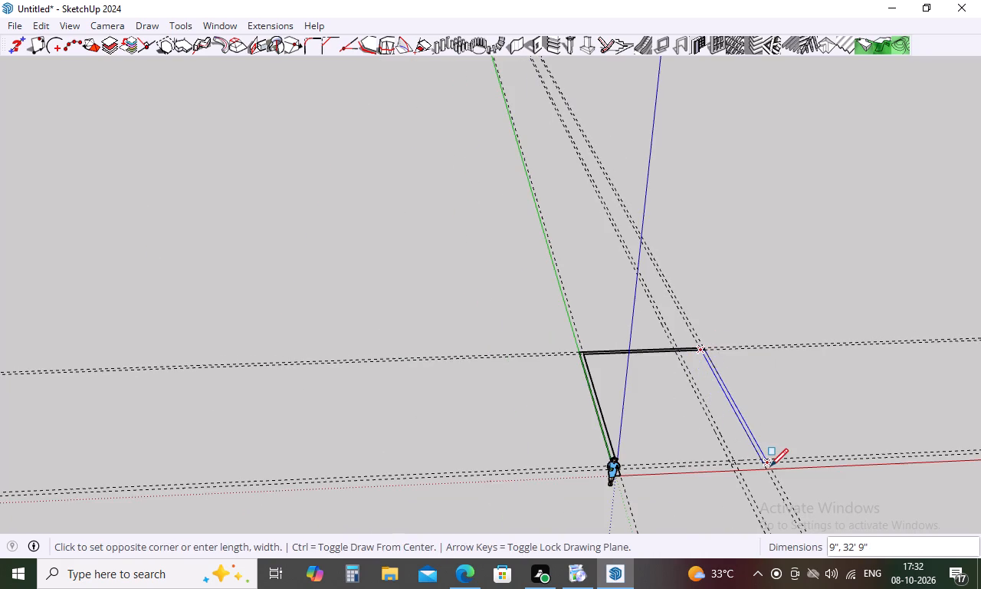
scroll(770, 467, up, 20)
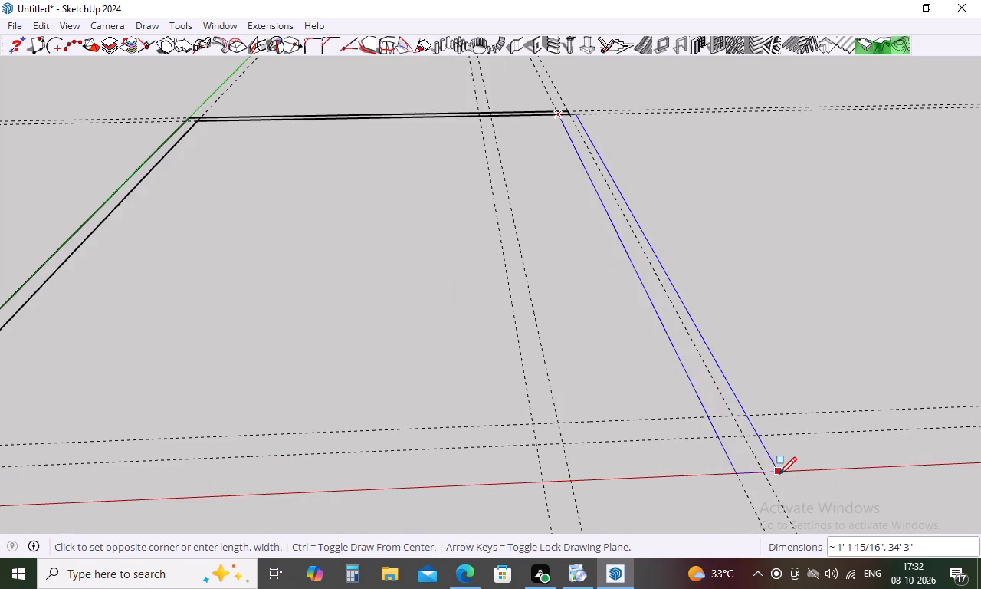
scroll(779, 475, up, 10)
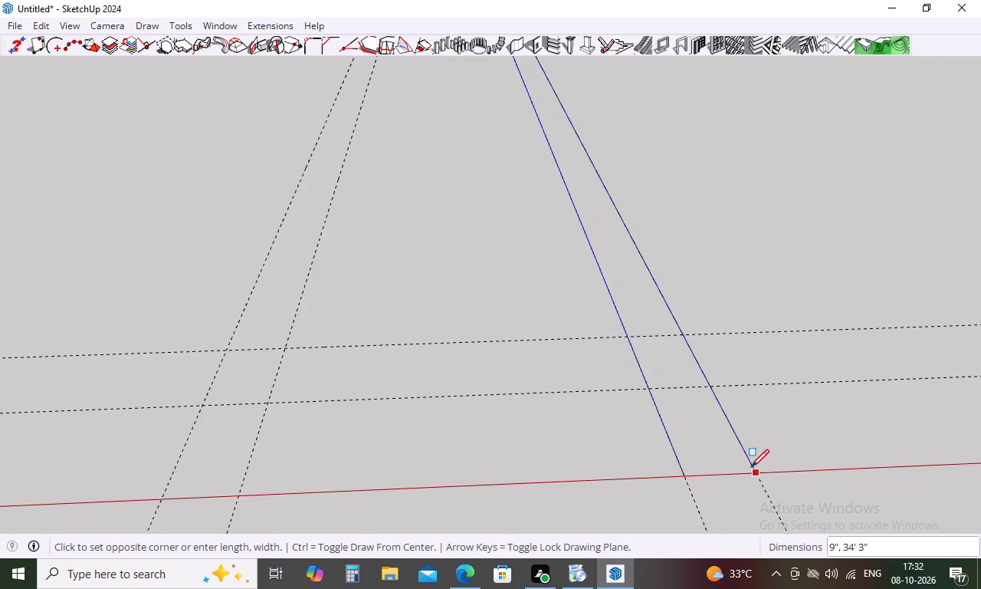
click(756, 472)
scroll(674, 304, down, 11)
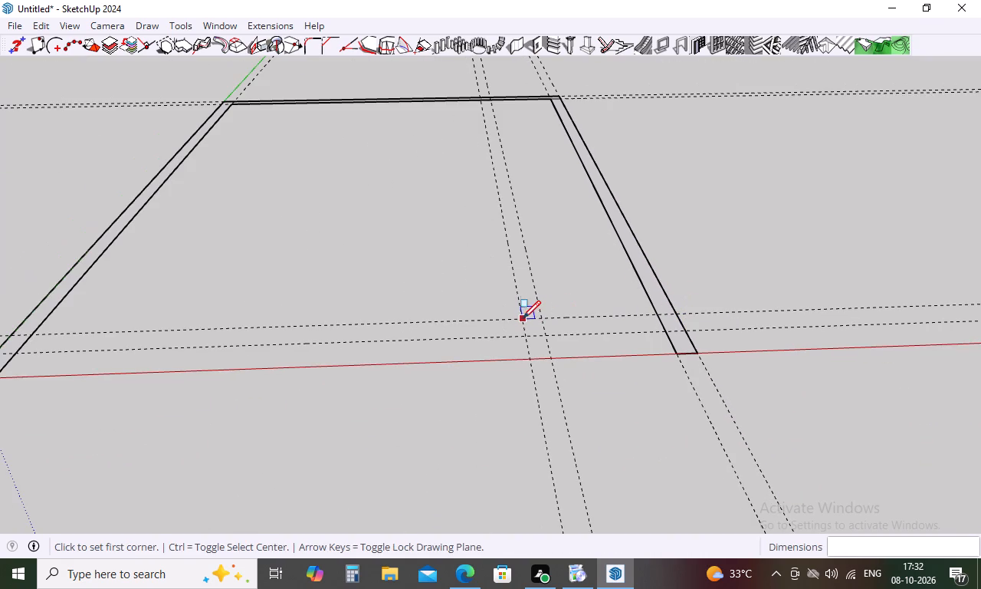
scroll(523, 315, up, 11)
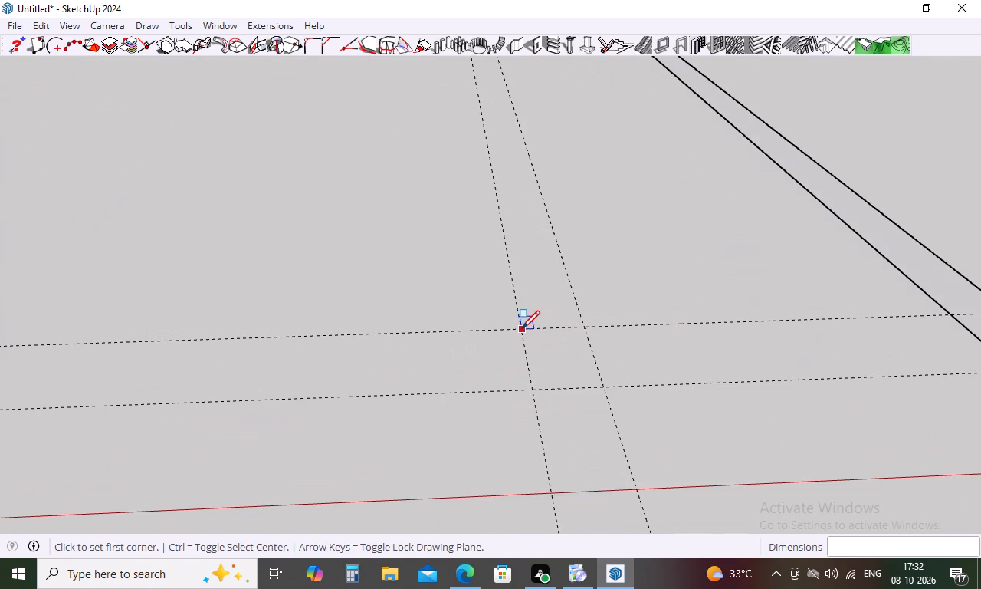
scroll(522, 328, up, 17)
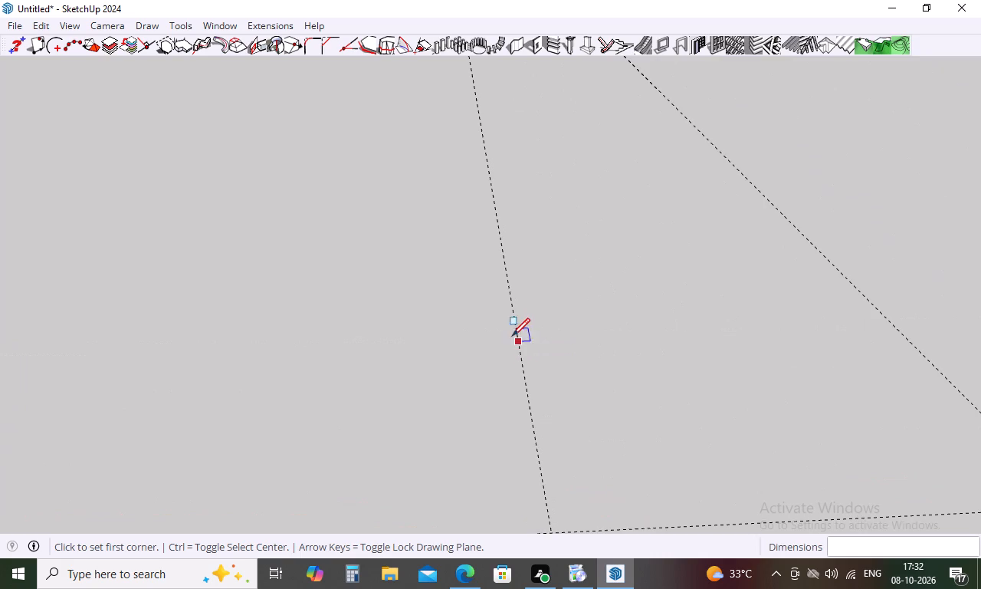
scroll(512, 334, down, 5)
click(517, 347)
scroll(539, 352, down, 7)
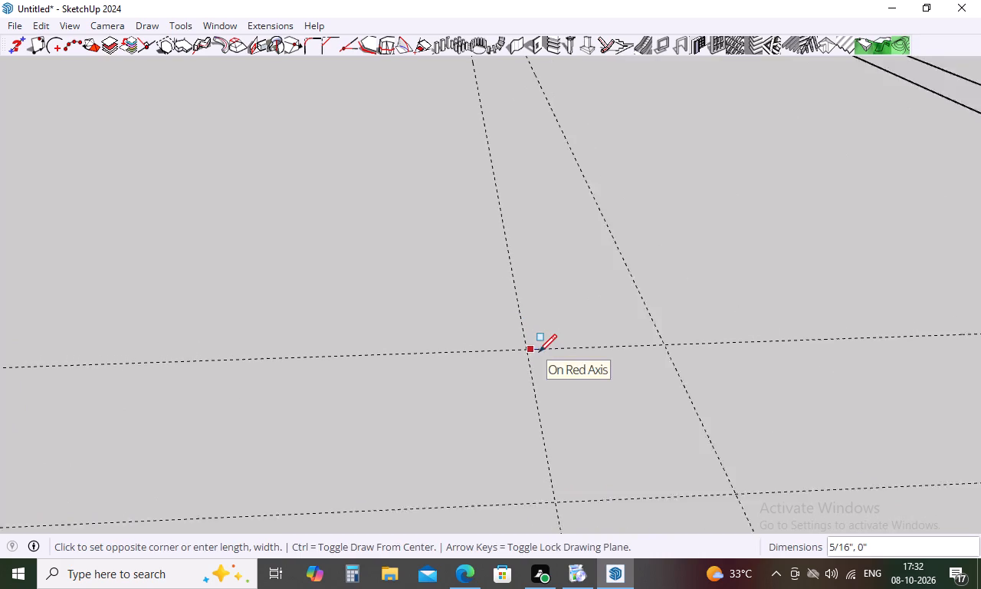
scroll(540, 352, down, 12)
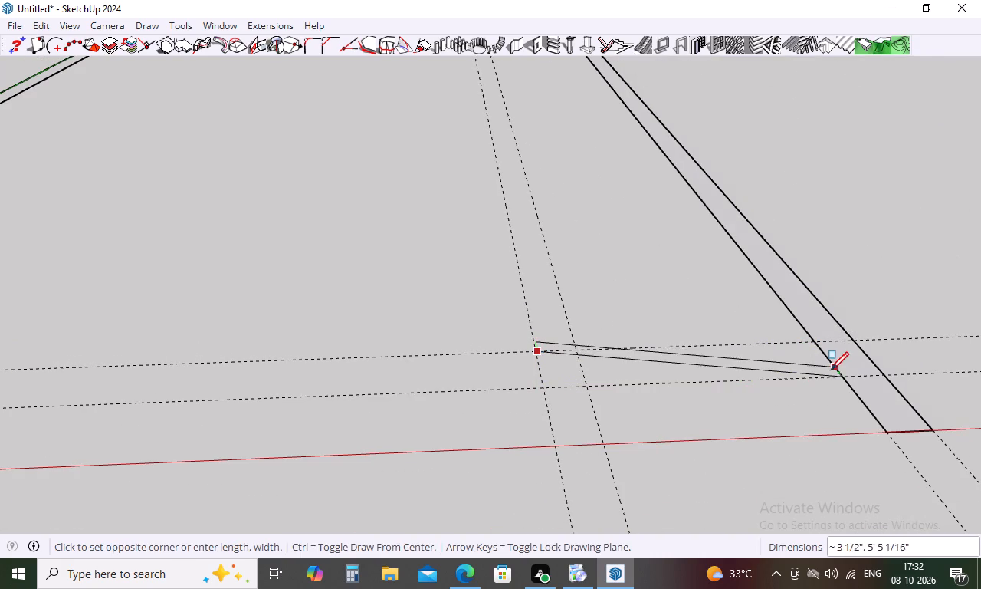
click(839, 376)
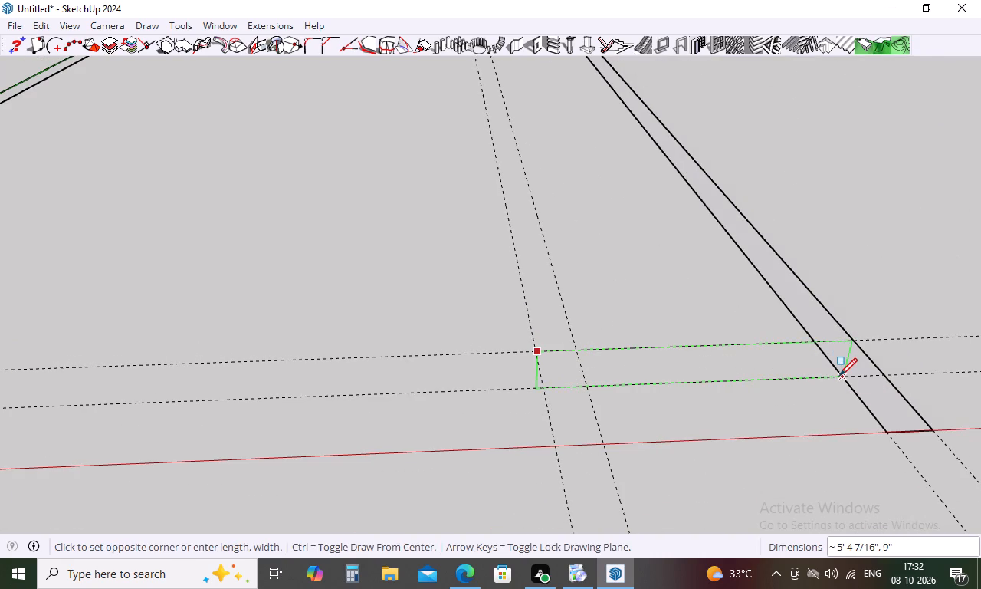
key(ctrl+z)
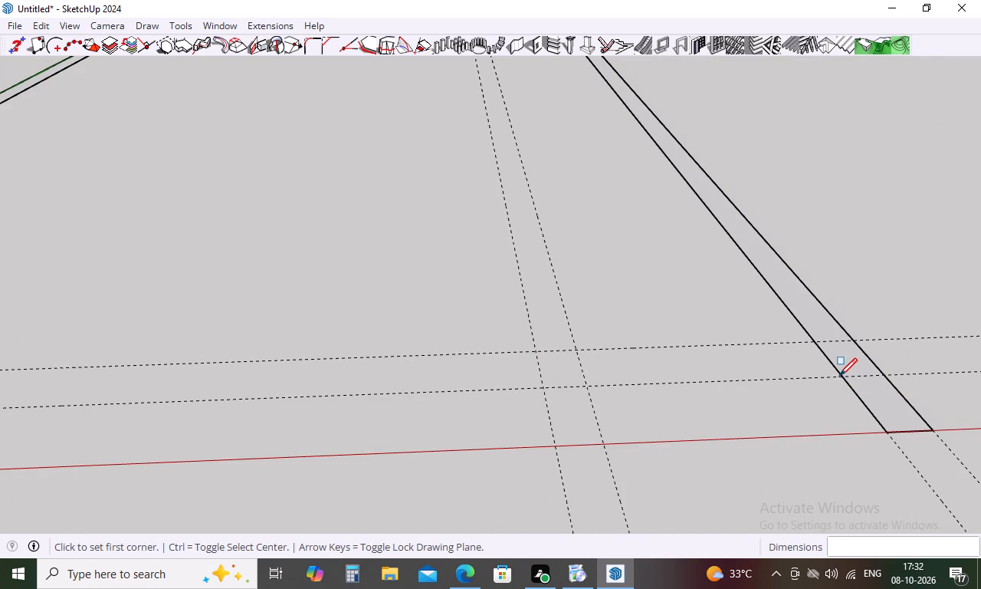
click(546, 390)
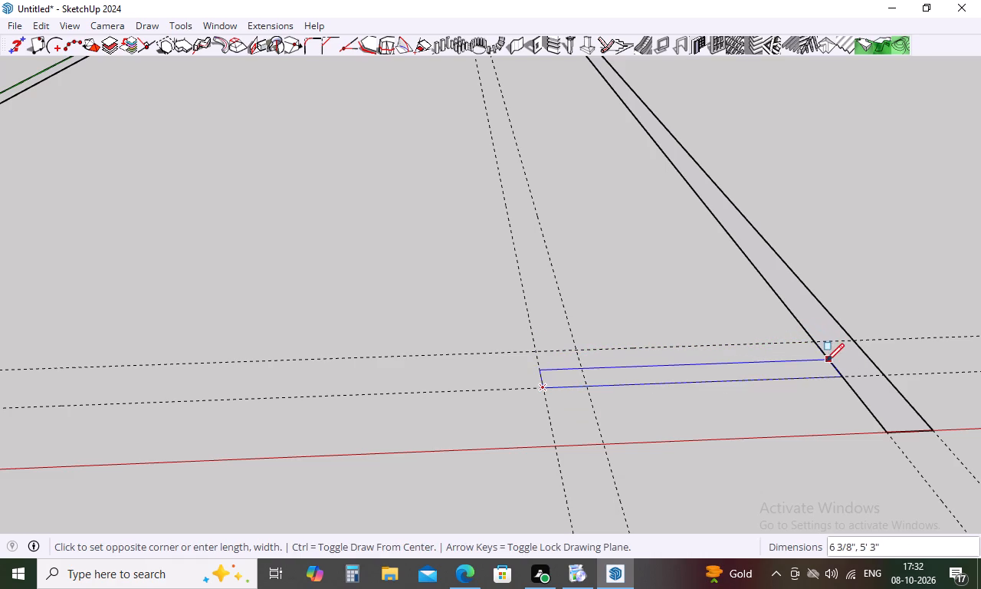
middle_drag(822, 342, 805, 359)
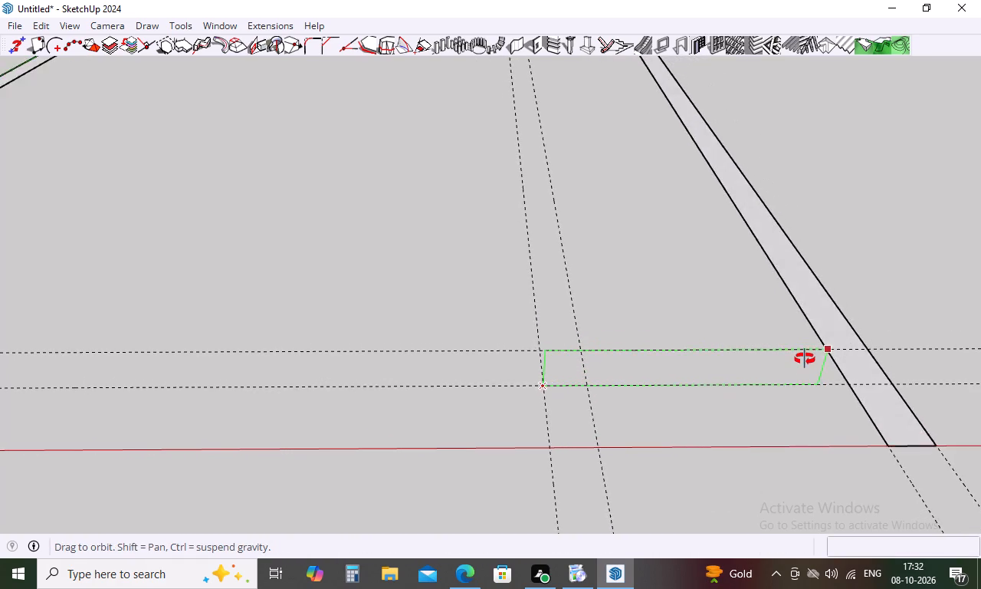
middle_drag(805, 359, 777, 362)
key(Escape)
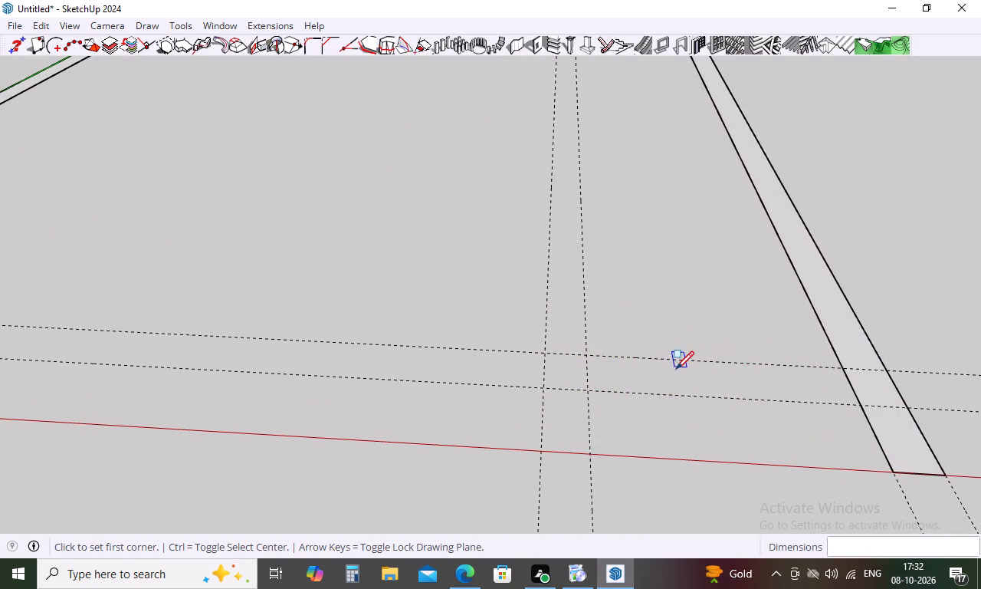
Delete the rear guide of the front cross wall's pair.
key(space)
click(694, 357)
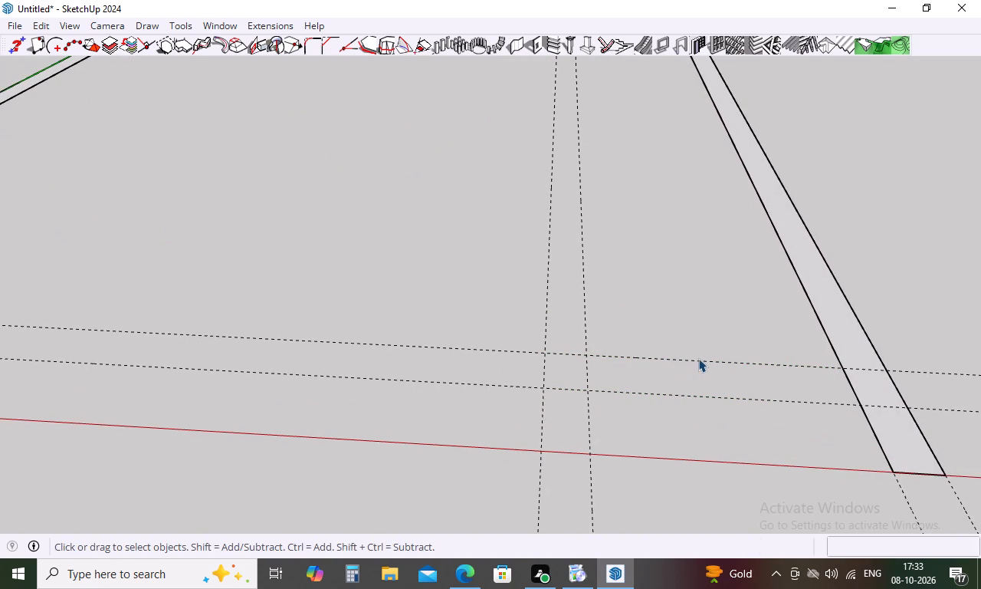
click(700, 360)
key(Delete)
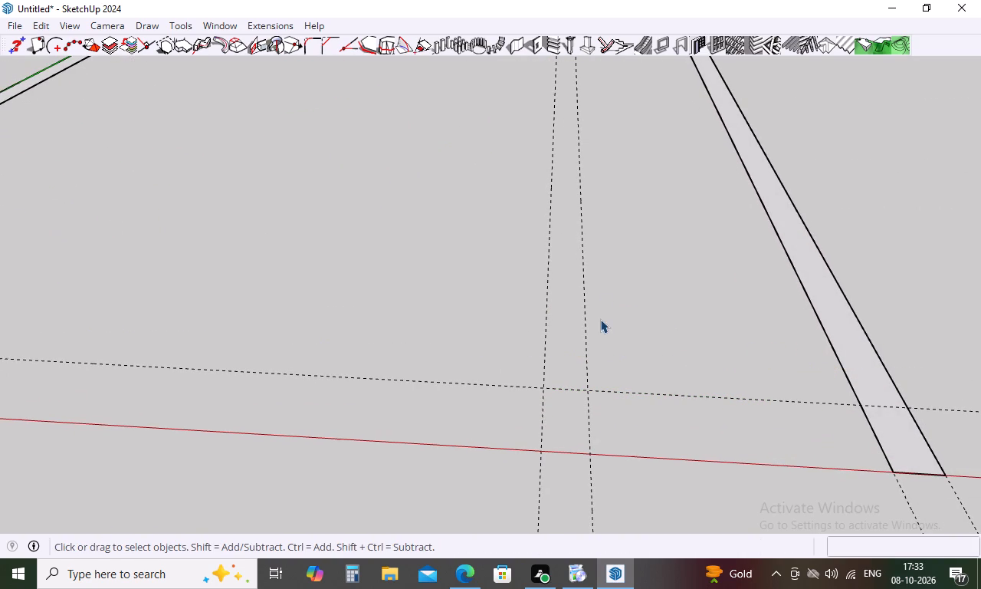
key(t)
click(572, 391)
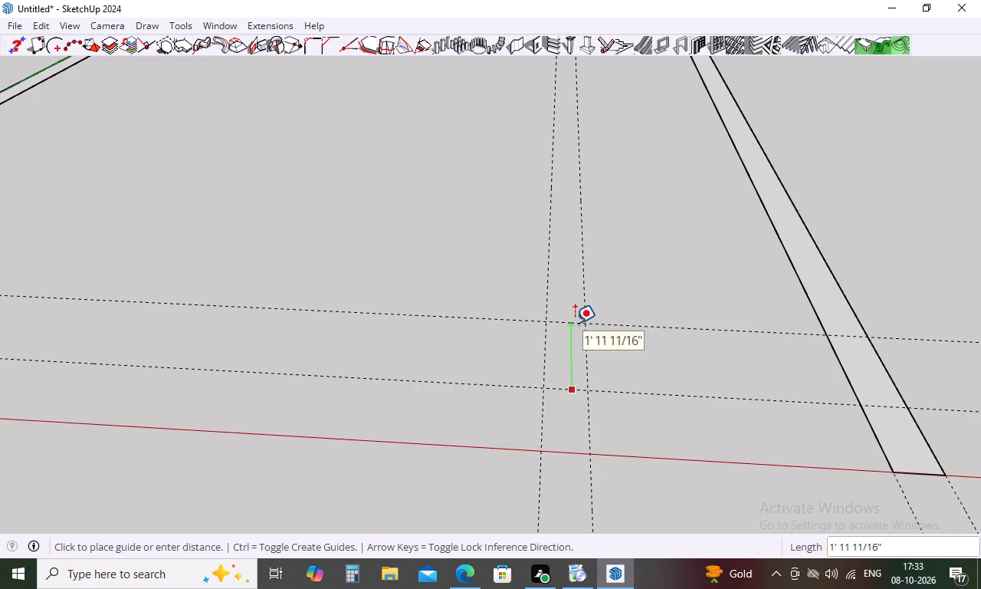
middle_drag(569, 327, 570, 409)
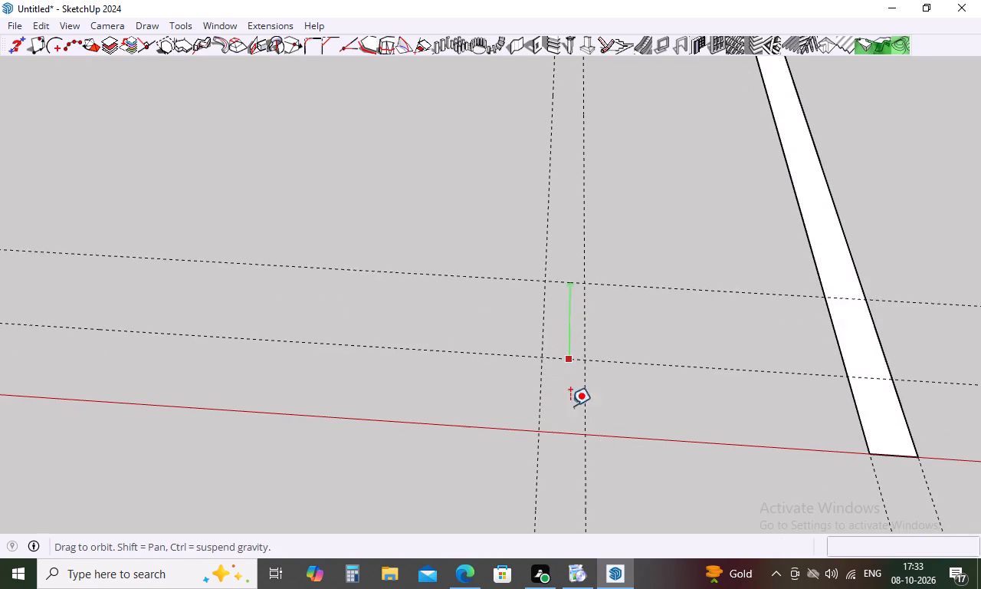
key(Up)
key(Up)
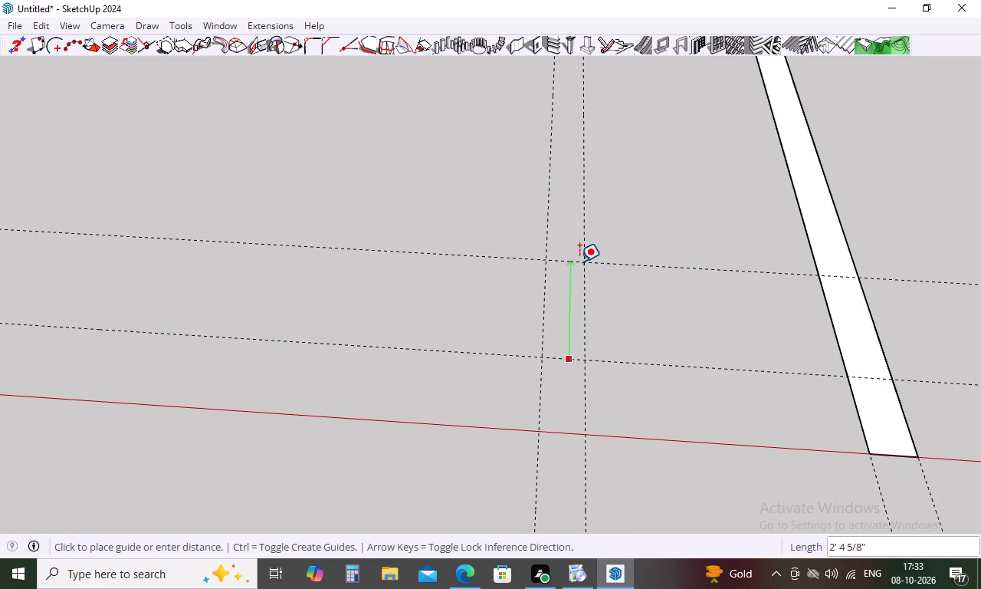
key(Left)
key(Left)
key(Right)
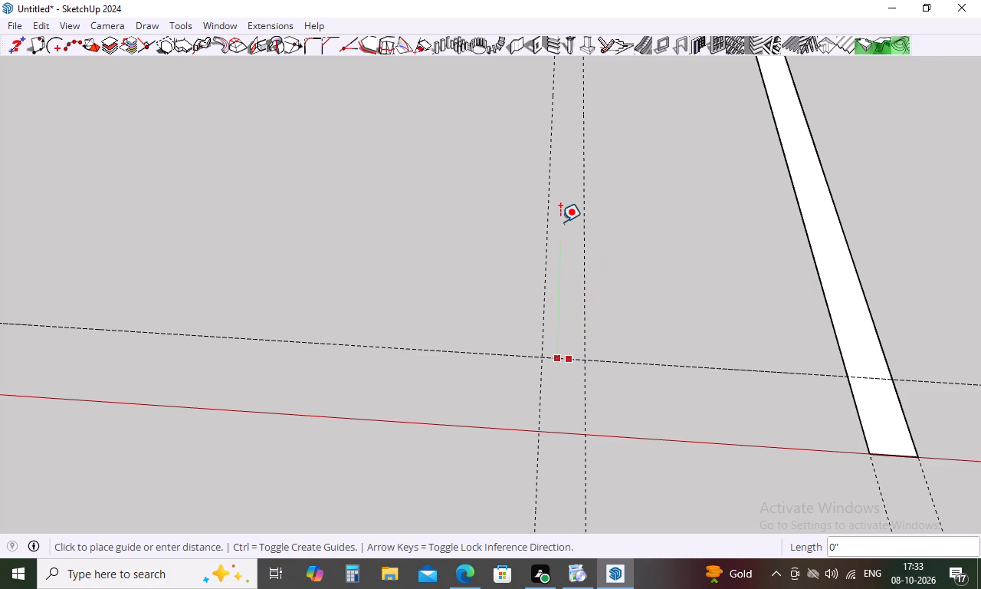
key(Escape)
Place a guide 9" behind the remaining front cross wall guide, on the ground plane.
scroll(520, 238, down, 11)
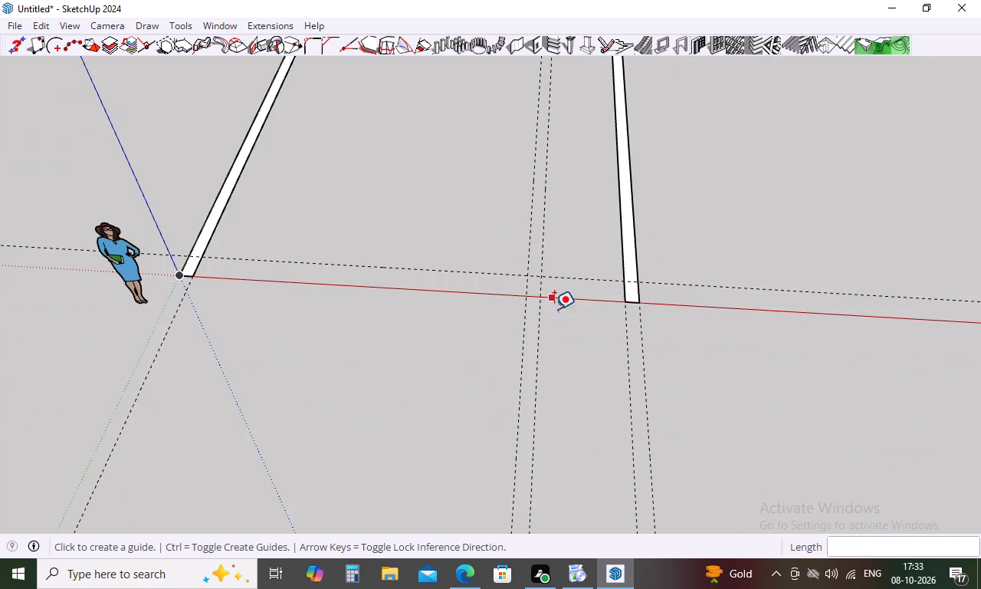
middle_drag(558, 321, 576, 211)
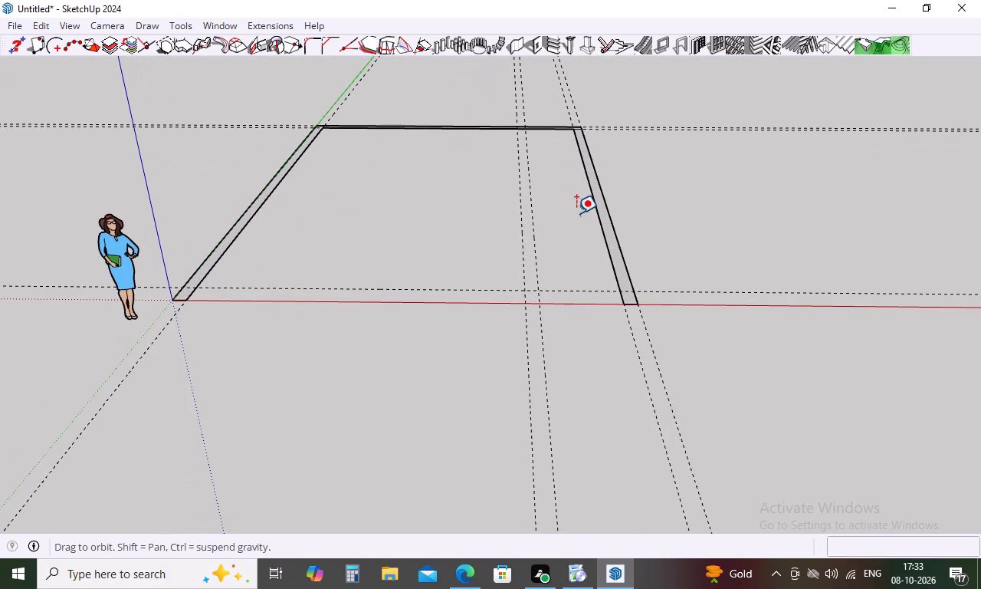
key(t)
click(408, 285)
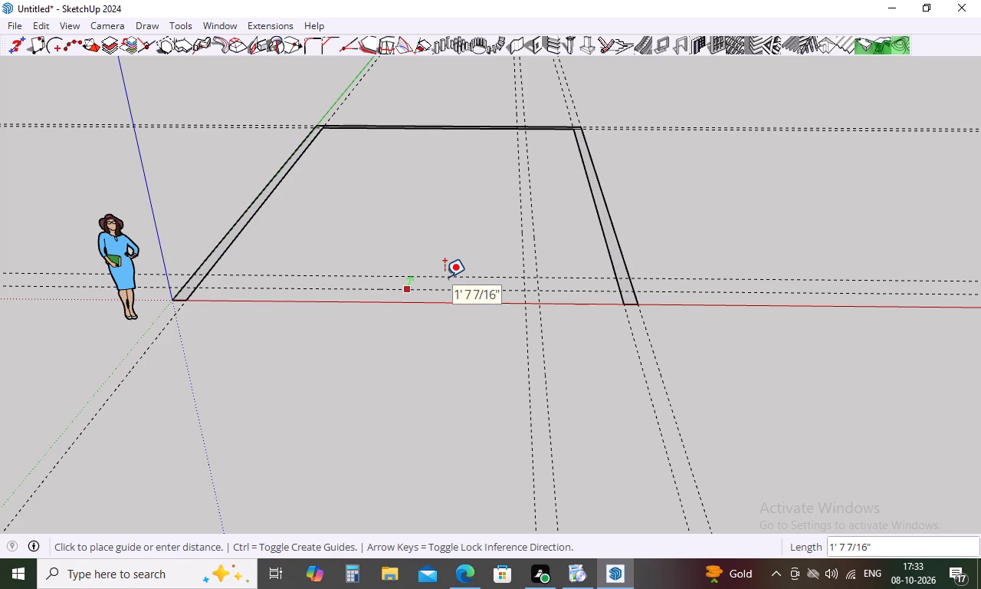
key(9)
key(Return)
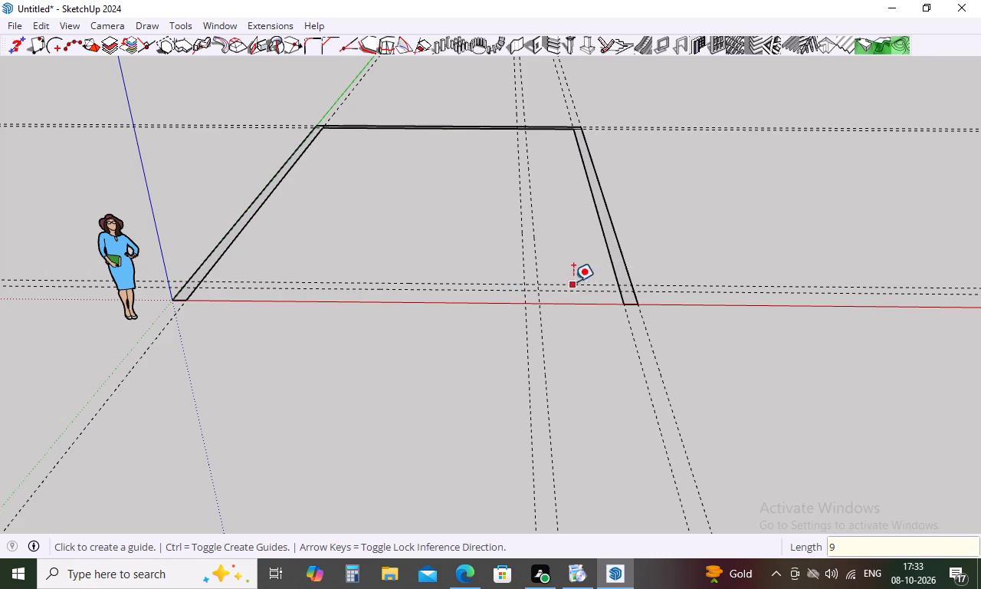
Draw a 9" by 5' 3" front cross wall rectangle from the innermost lengthwise guide to the far side wall's inner edge.
middle_drag(572, 275, 590, 373)
scroll(582, 358, up, 11)
scroll(490, 374, up, 5)
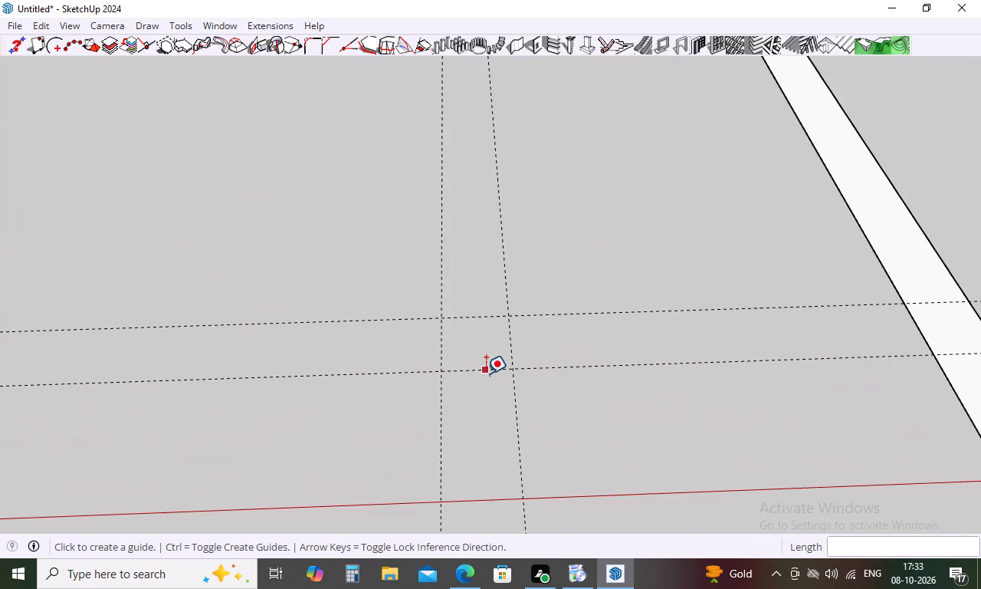
key(r)
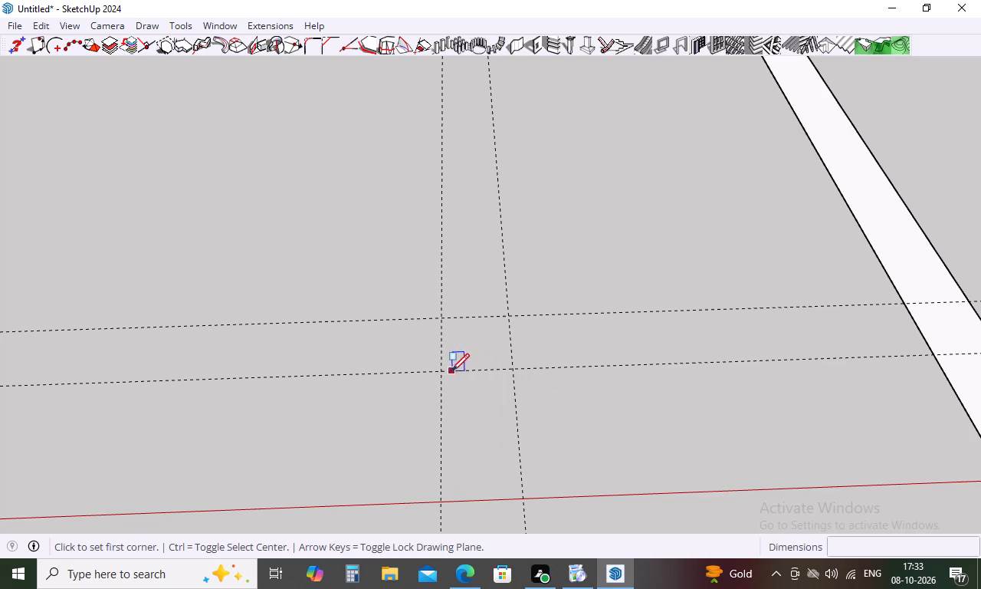
click(437, 369)
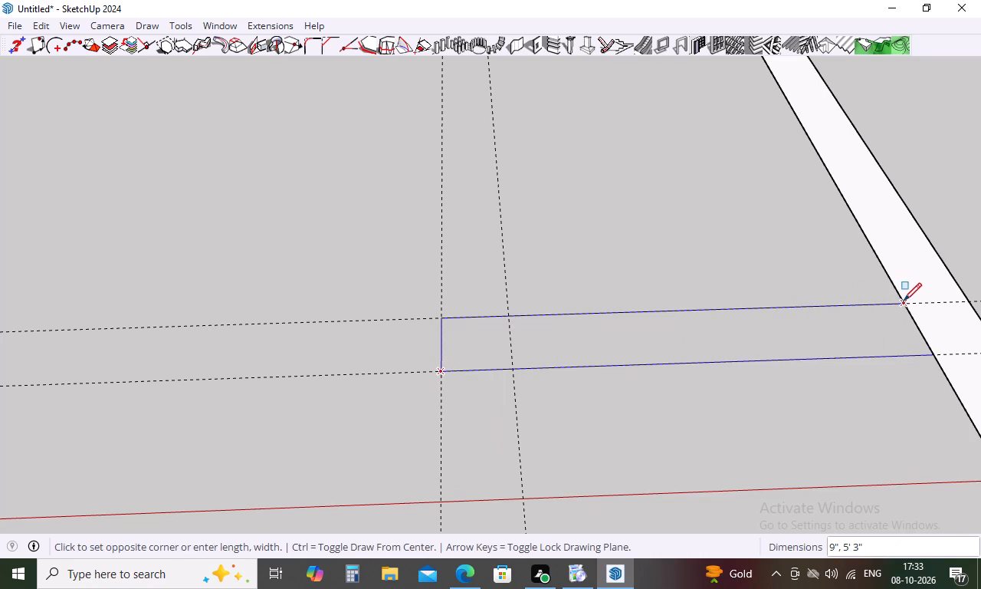
click(904, 301)
key(Escape)
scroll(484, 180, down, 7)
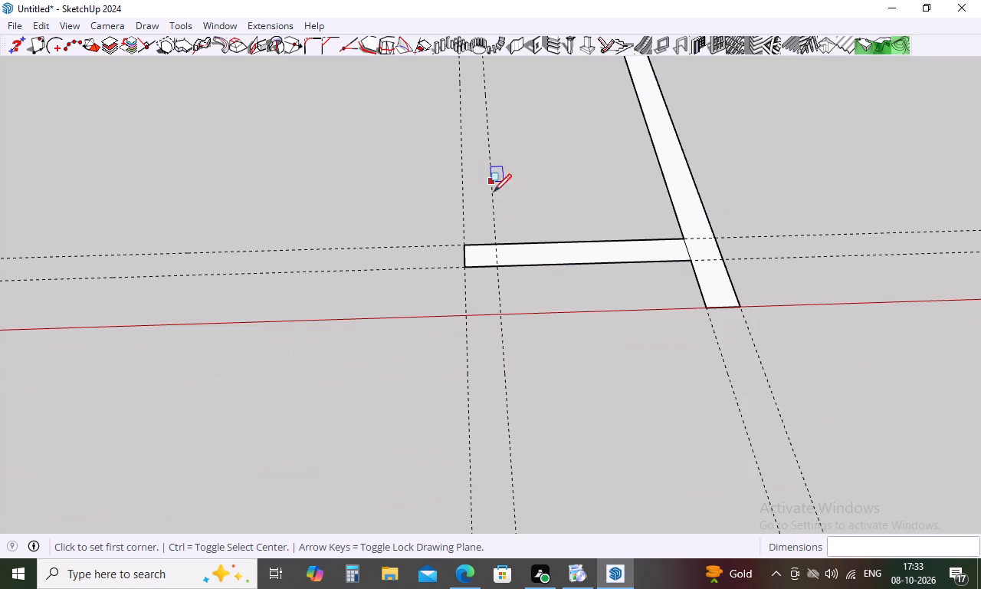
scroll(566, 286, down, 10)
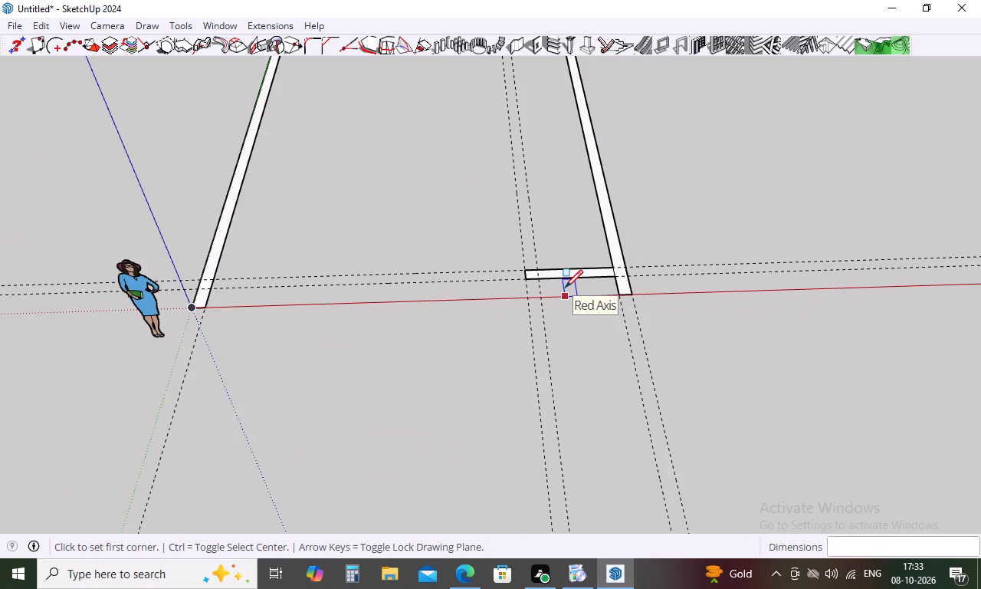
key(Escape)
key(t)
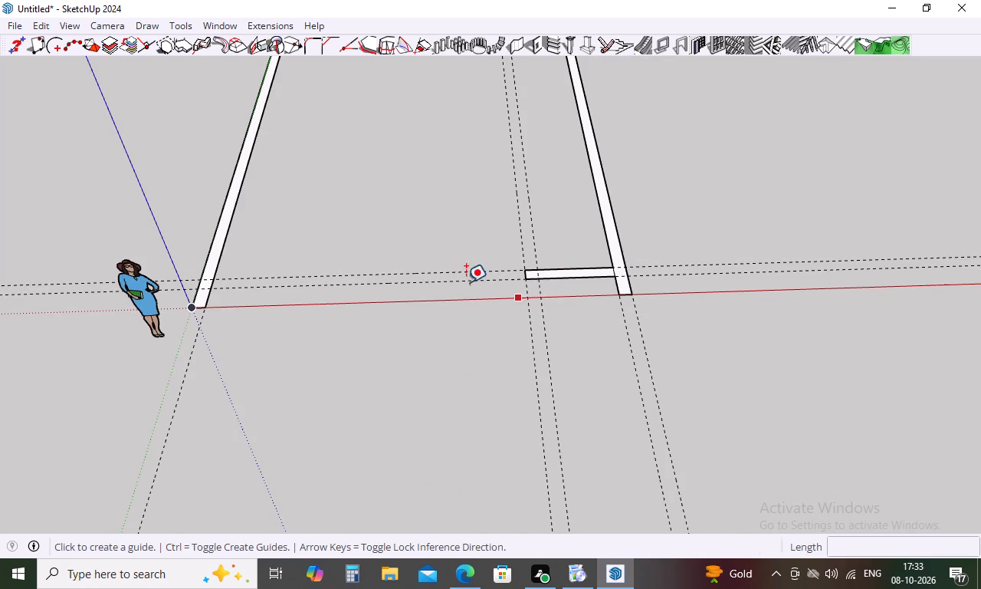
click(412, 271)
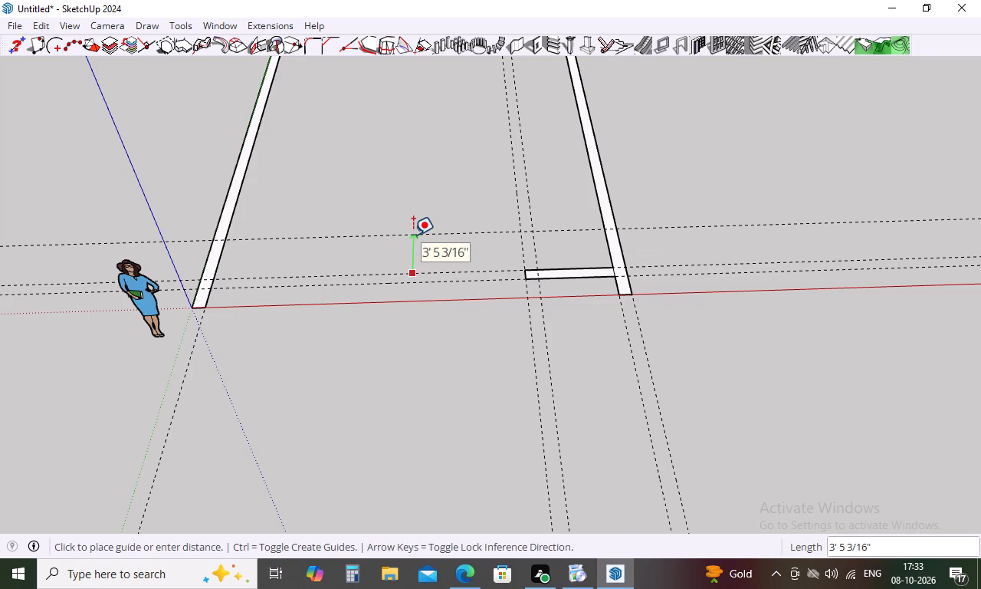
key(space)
Place a guide 5' behind the red axis, parallel to it.
text(T)
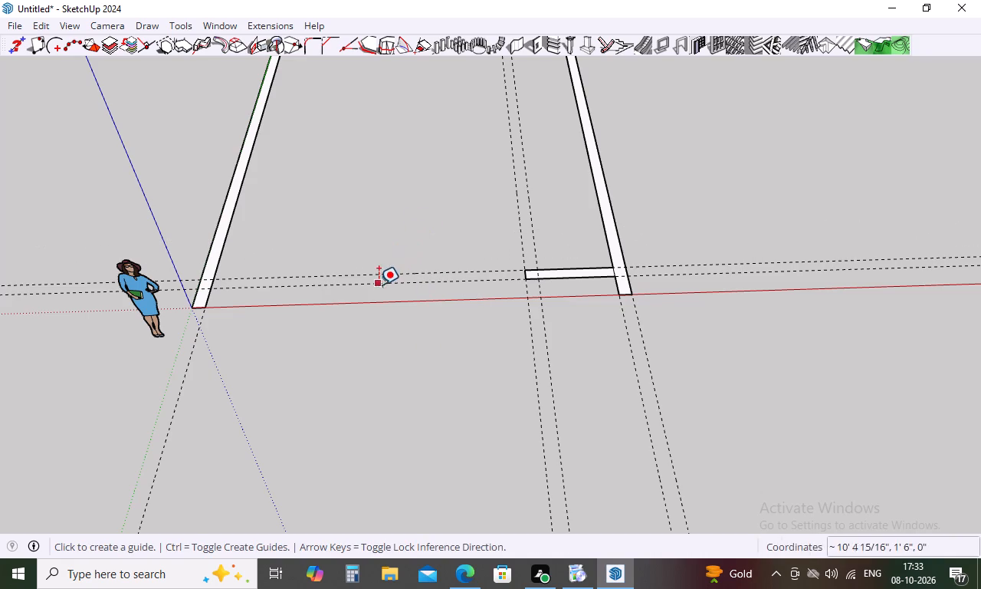
click(372, 300)
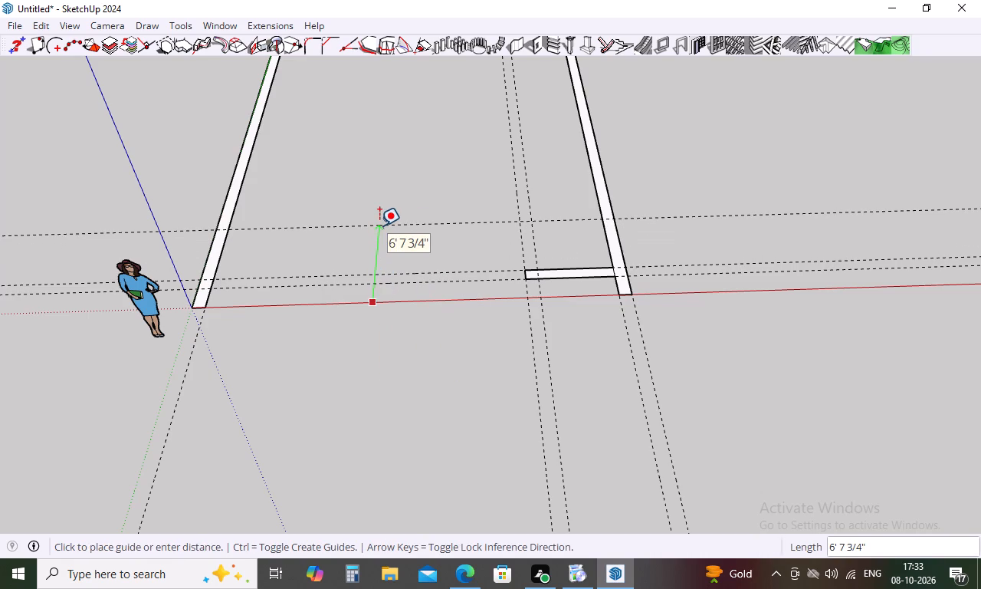
text(5')
key(Return)
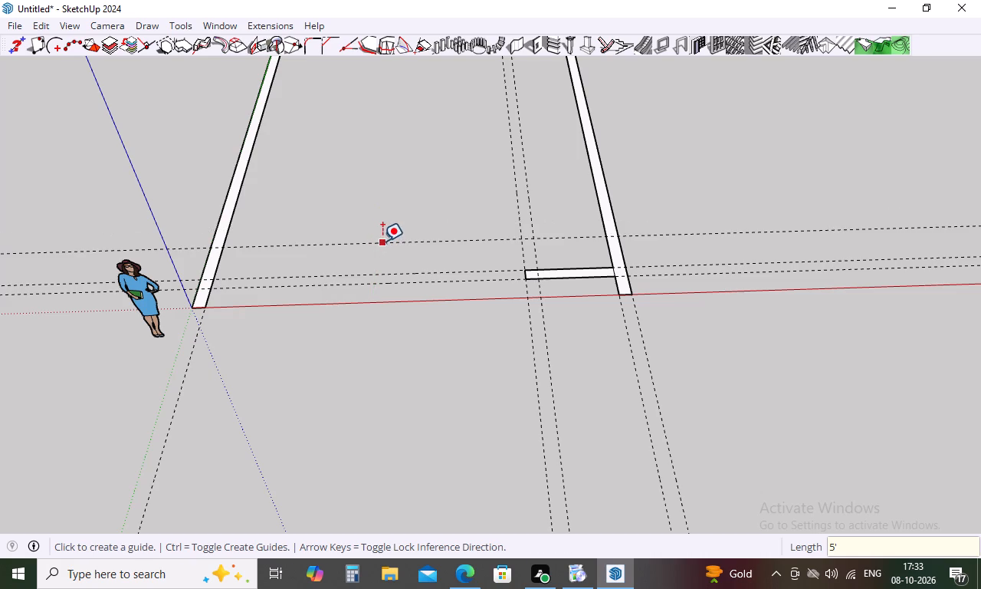
Place a guide 9" behind the 5' guide, parallel to it on the ground plane.
click(382, 241)
key(9)
key(Return)
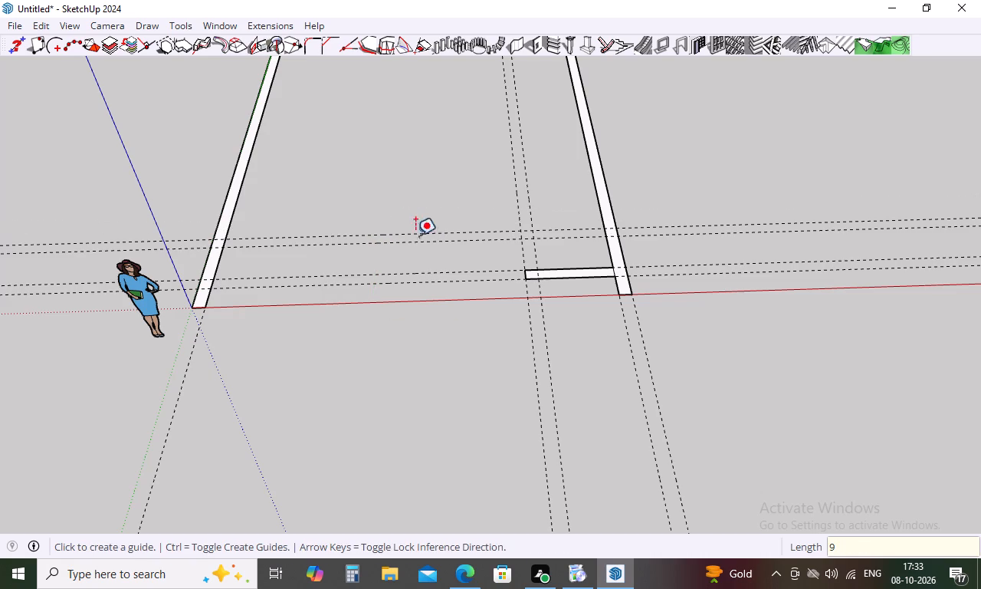
key(Escape)
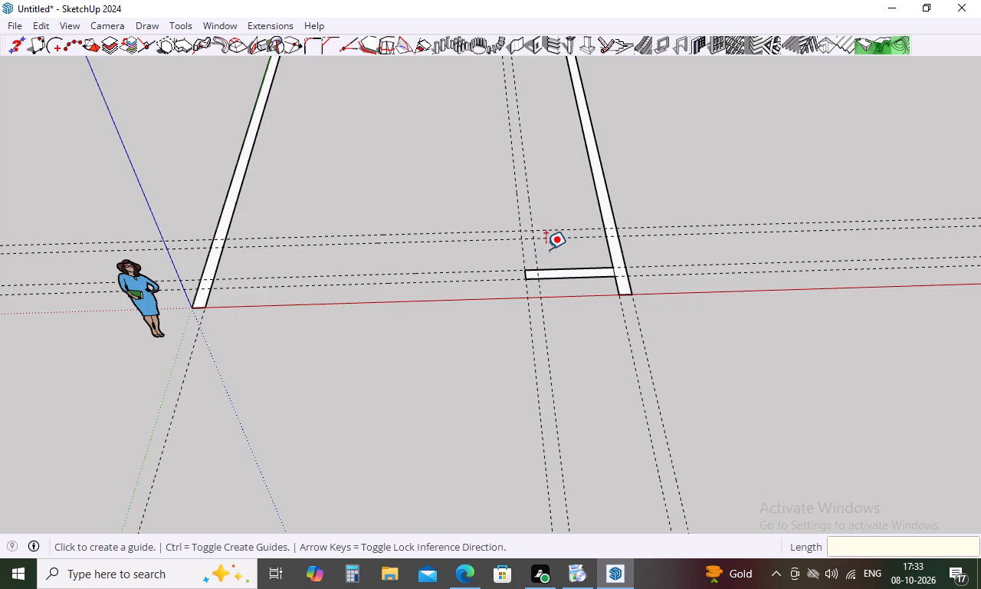
key(Escape)
Draw a 9" by 3' 6" return wall rectangle from the short front cross wall back to the rearmost front guide.
key(r)
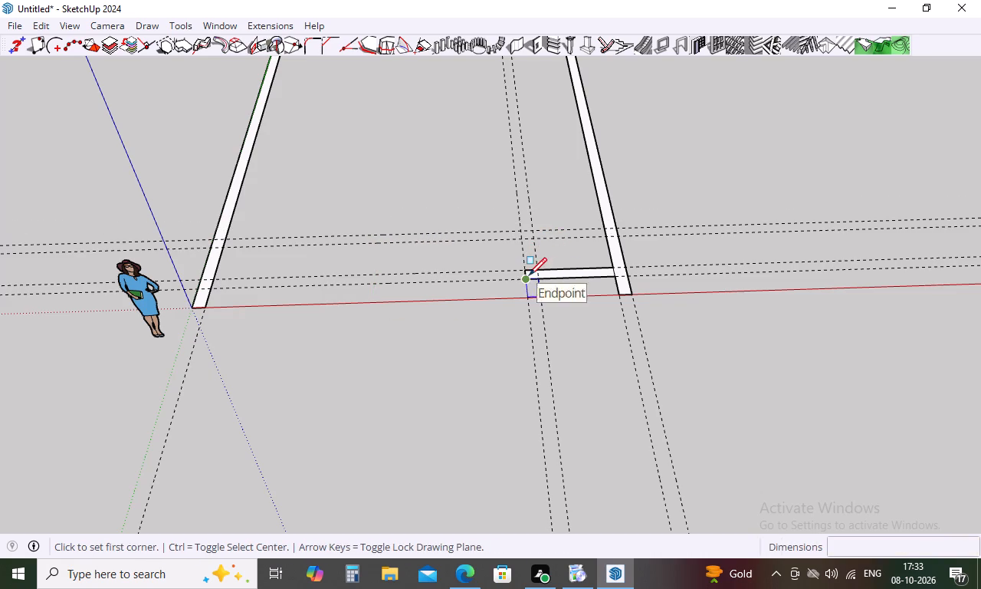
scroll(532, 262, up, 16)
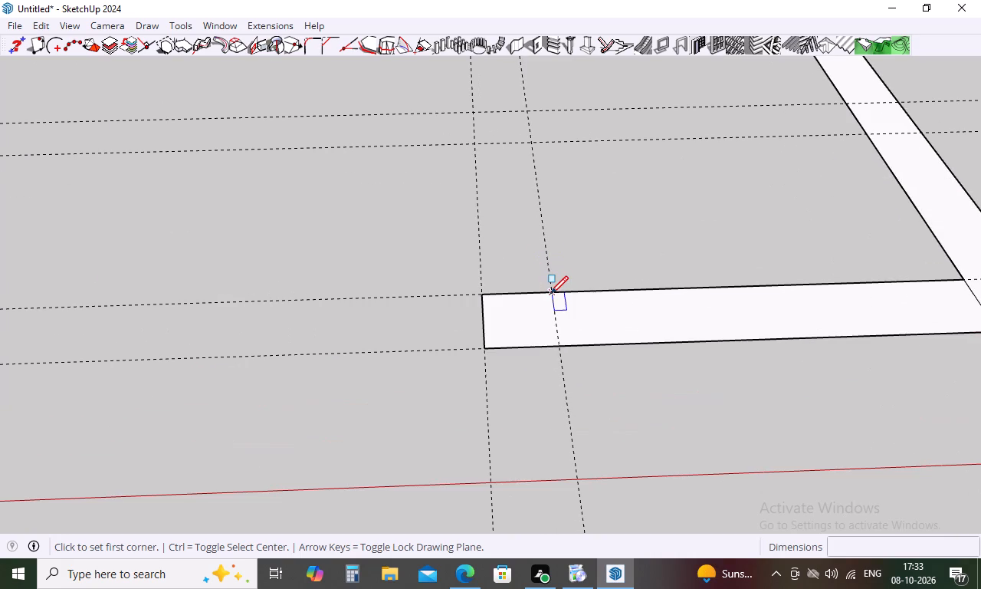
click(550, 294)
click(469, 112)
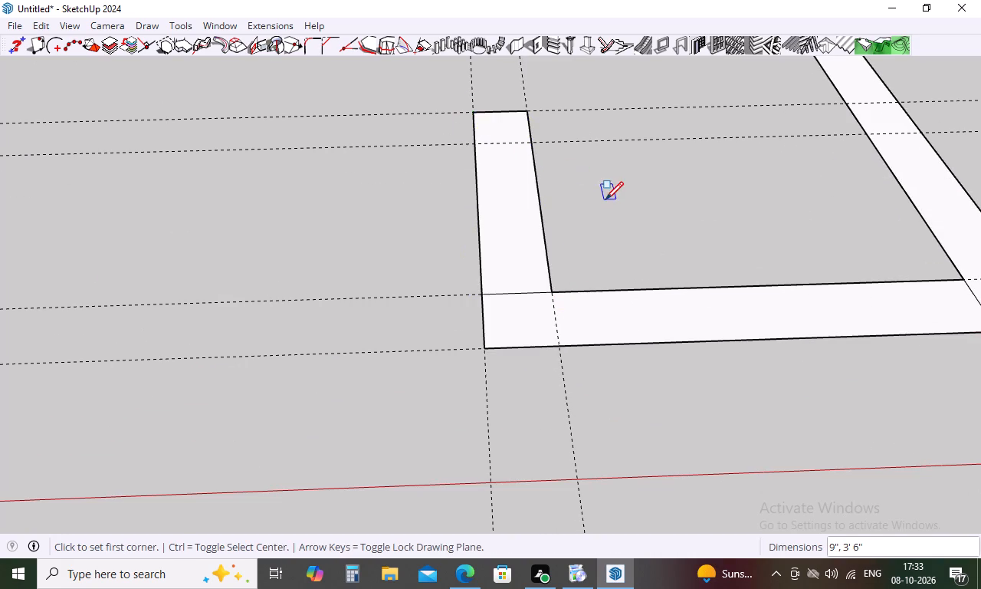
Draw a 9" by 18' 3" front wall rectangle between the side wall at the origin and the return wall.
scroll(605, 199, down, 11)
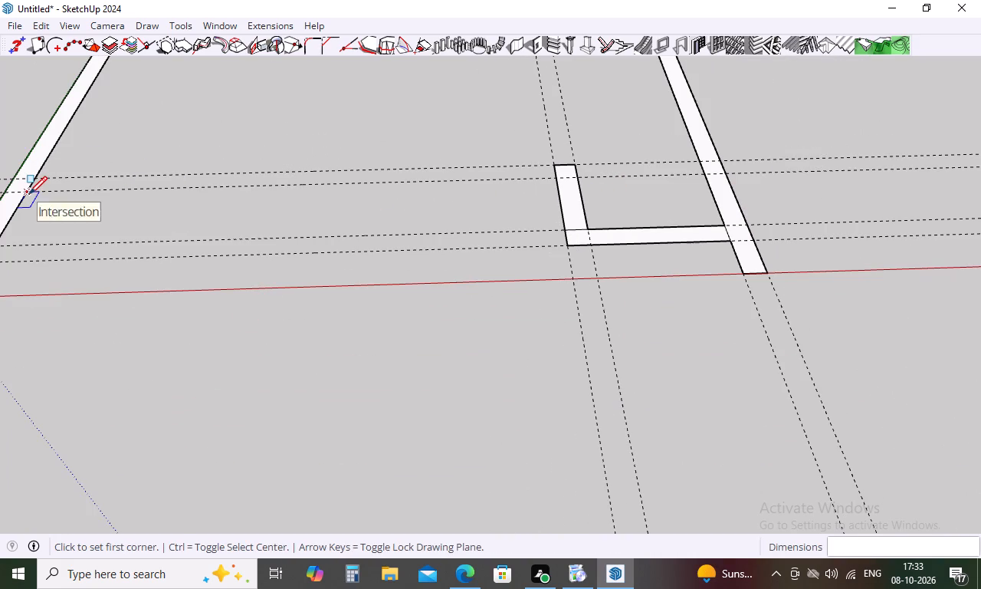
click(29, 194)
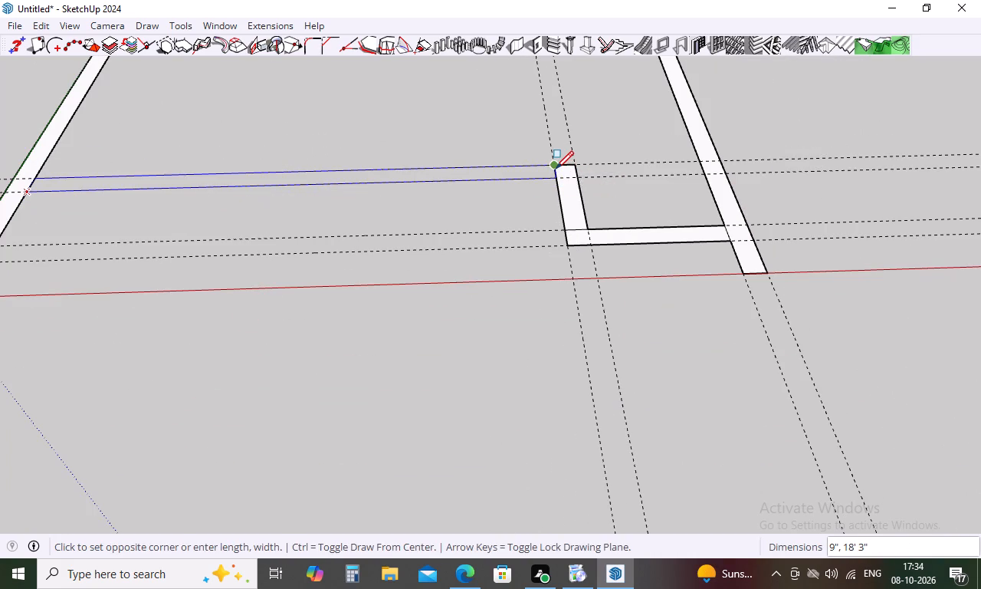
click(556, 169)
key(Escape)
Delete the floor face enclosed by the walls, leaving only the wall strips.
key(space)
click(618, 209)
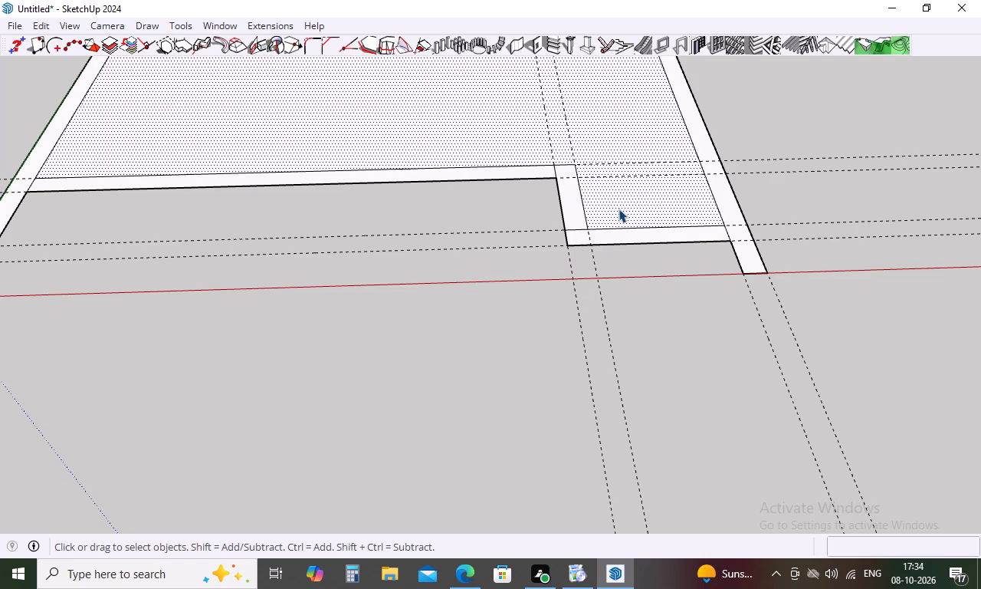
key(Delete)
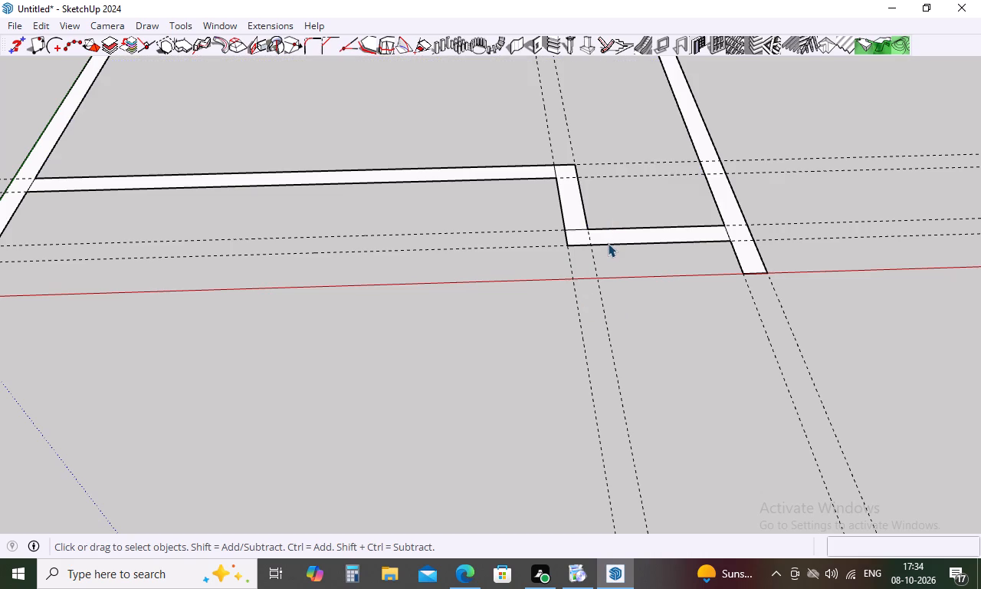
Erase the construction guides around the front and far side walls, plus the seam where the return wall meets the short front wall.
key(e)
click(575, 230)
click(591, 235)
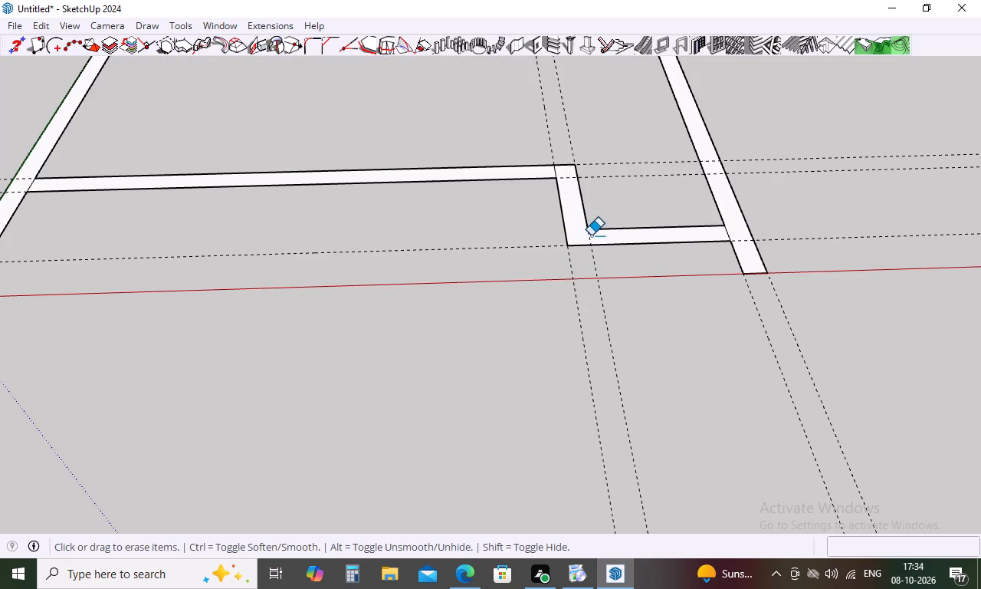
click(738, 242)
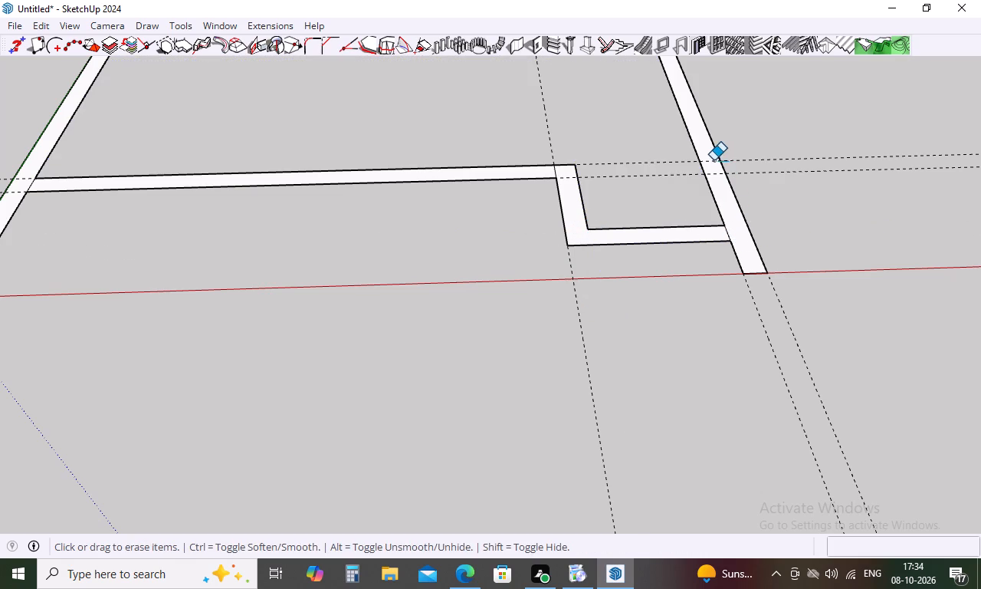
click(714, 160)
drag(715, 174, 717, 190)
drag(581, 278, 571, 285)
drag(799, 302, 778, 318)
click(767, 322)
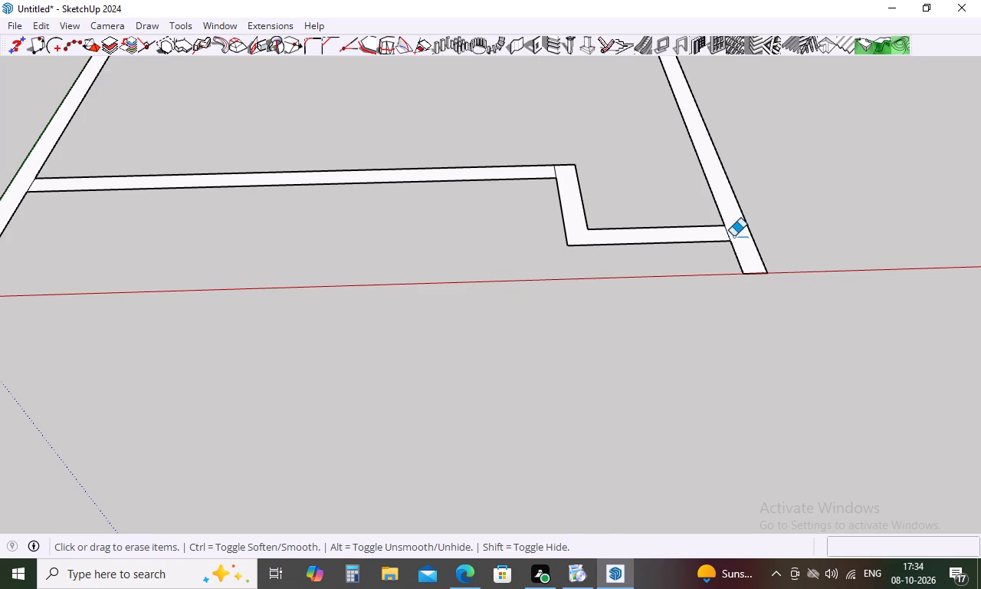
Erase the seam edges where the front walls join the return wall and both side walls.
click(731, 236)
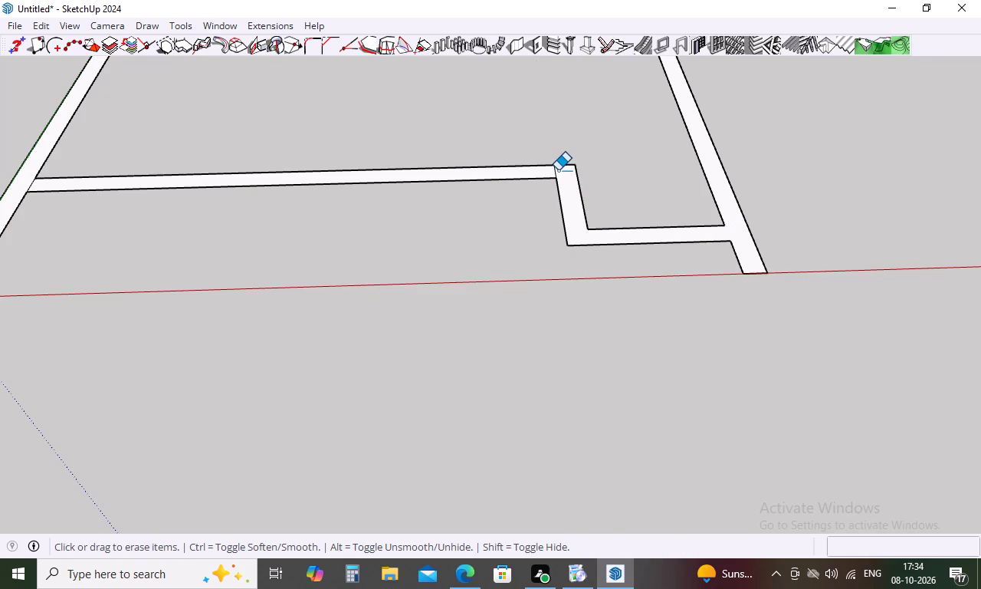
click(558, 170)
click(554, 176)
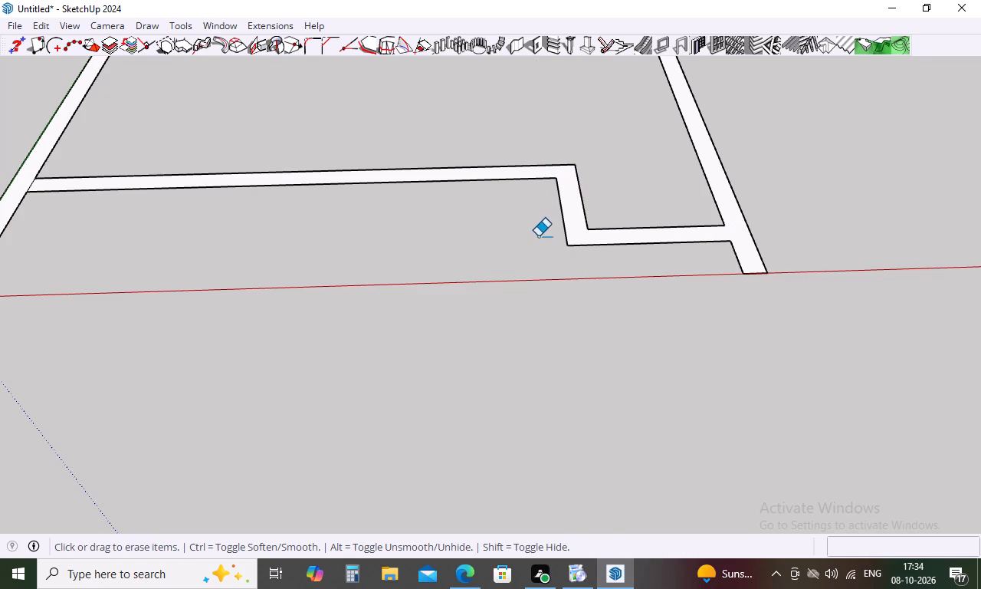
scroll(540, 236, down, 9)
scroll(290, 206, up, 4)
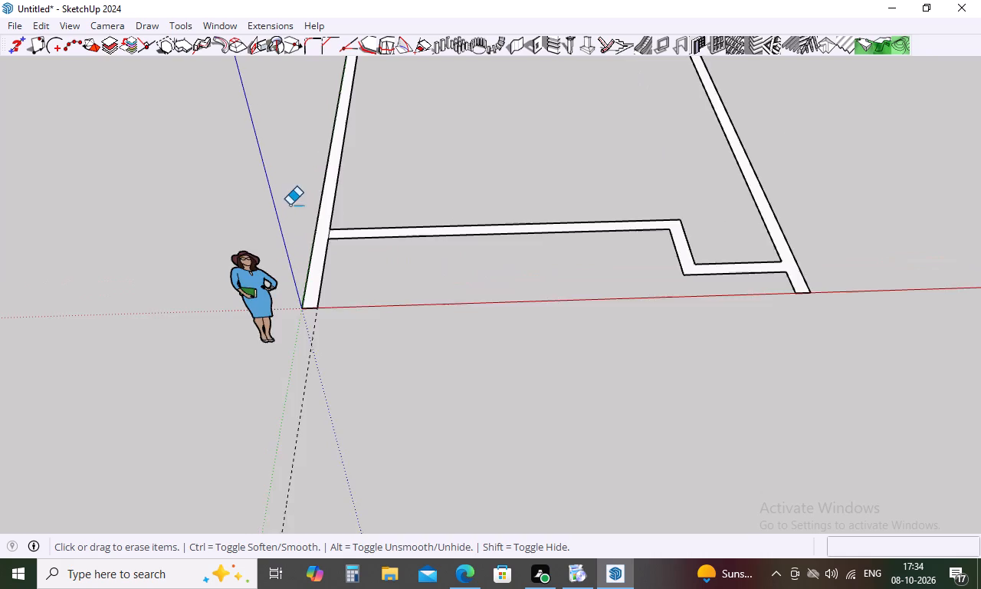
scroll(290, 205, up, 17)
drag(333, 229, 330, 220)
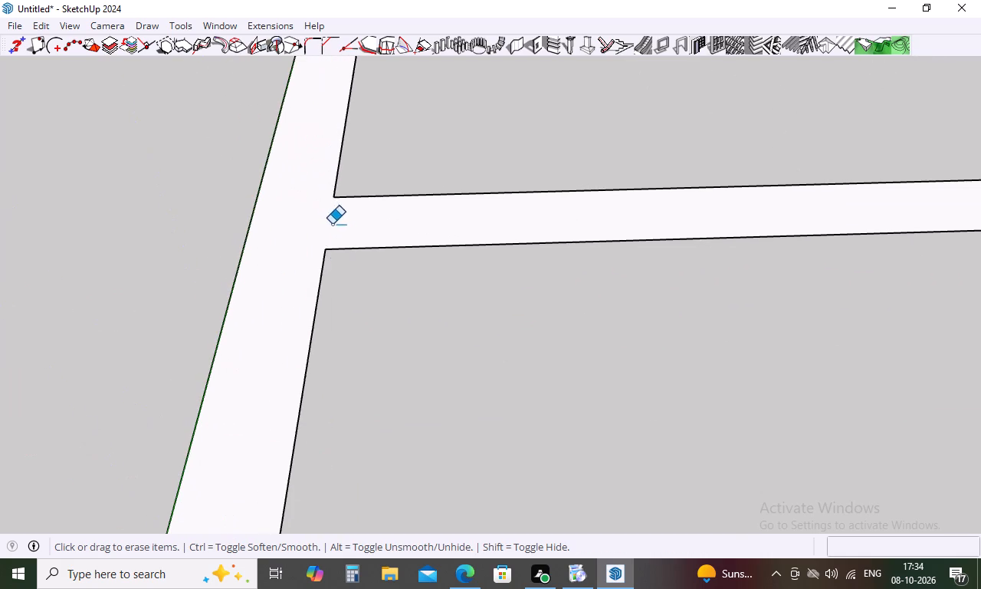
Erase the two rear wall guides and the seam edges at both rear corners of the plan.
scroll(356, 354, down, 18)
scroll(350, 316, down, 6)
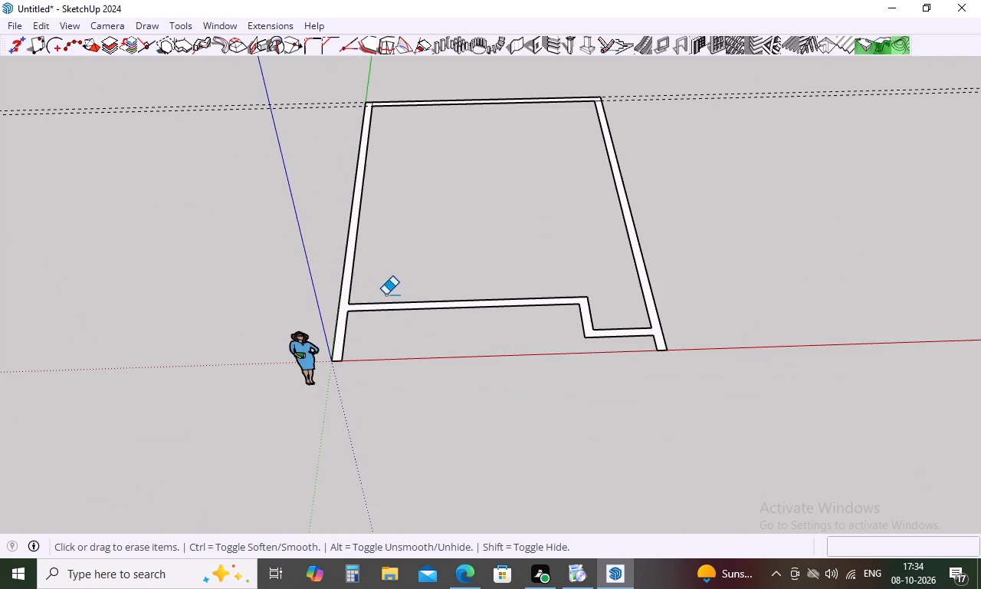
scroll(387, 294, down, 5)
scroll(488, 160, up, 20)
scroll(488, 160, up, 5)
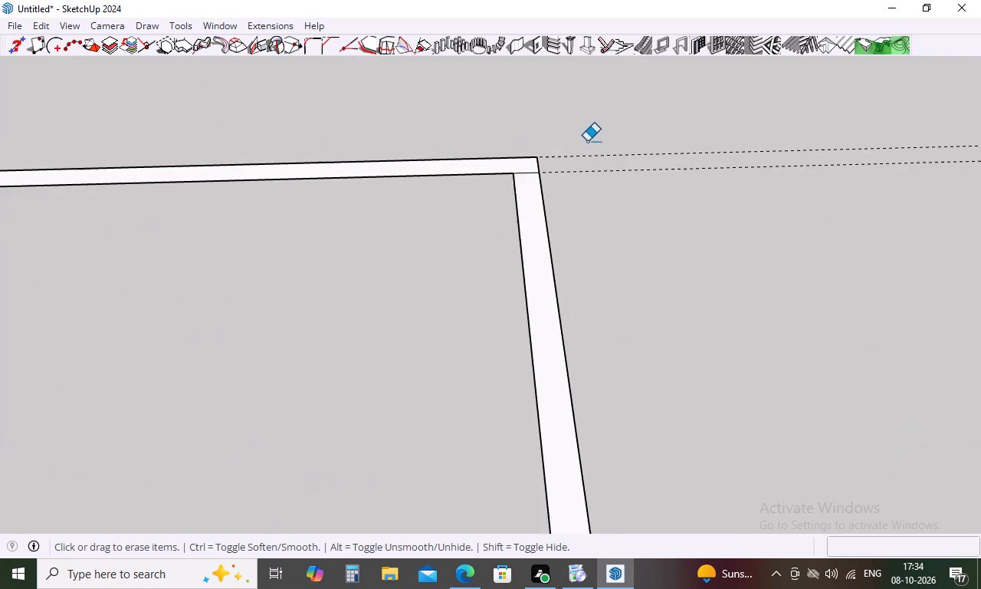
drag(590, 148, 591, 190)
click(523, 176)
scroll(602, 170, down, 11)
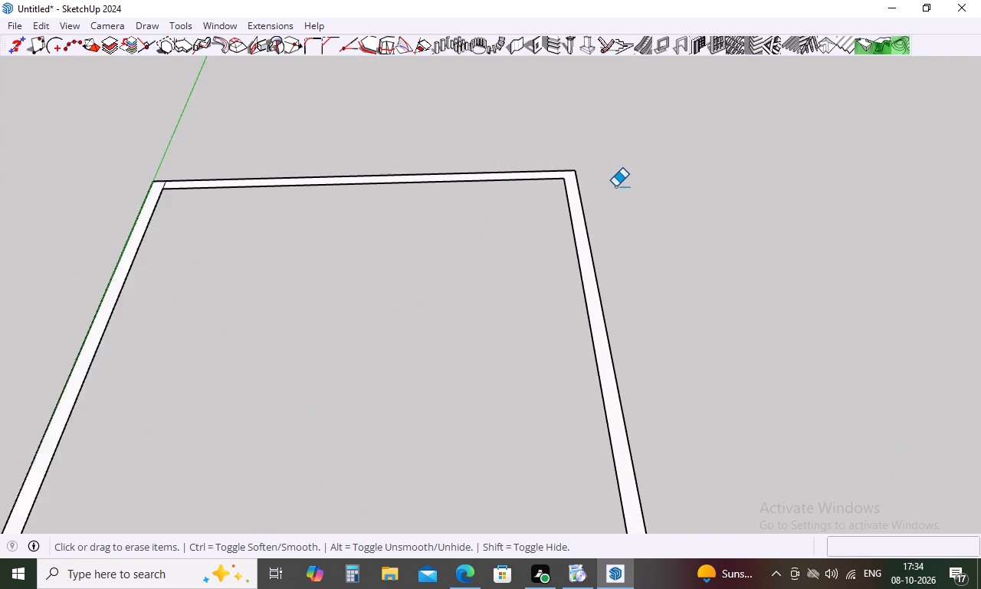
scroll(615, 186, down, 7)
scroll(286, 183, up, 18)
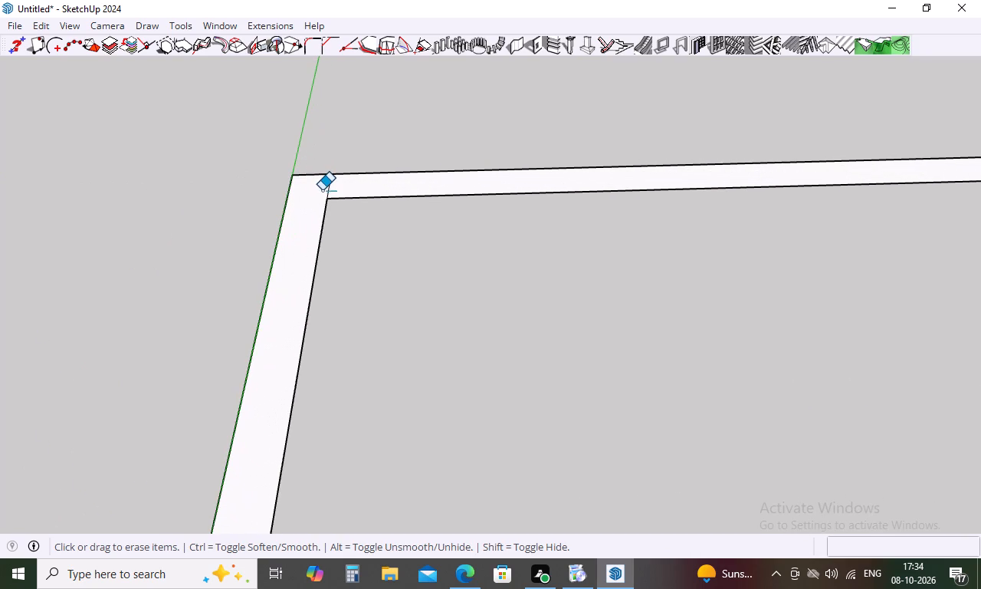
click(329, 187)
scroll(331, 177, down, 15)
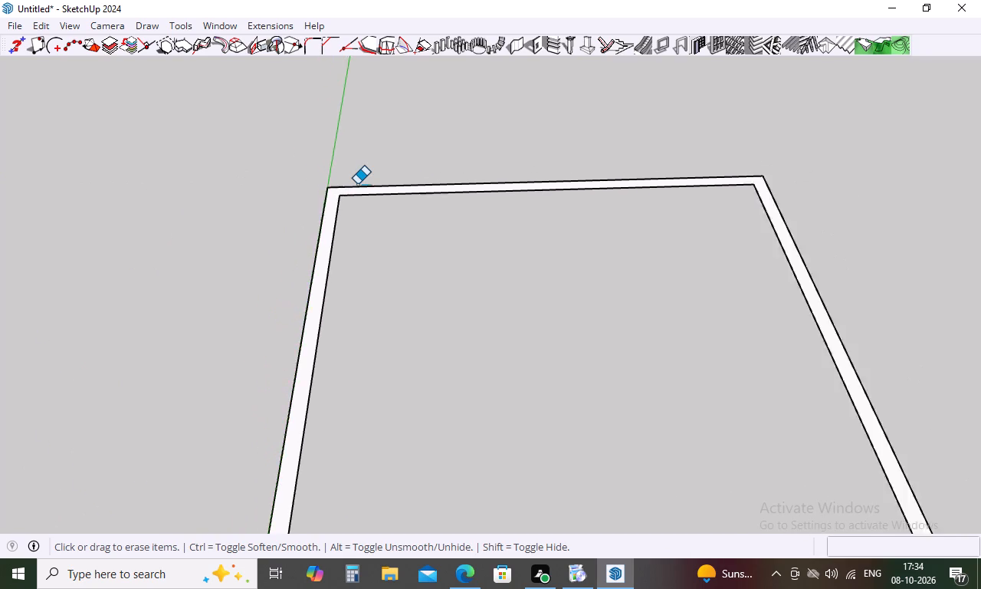
scroll(357, 184, down, 10)
key(Escape)
Push/Pull the merged wall outline up 10'.
key(p)
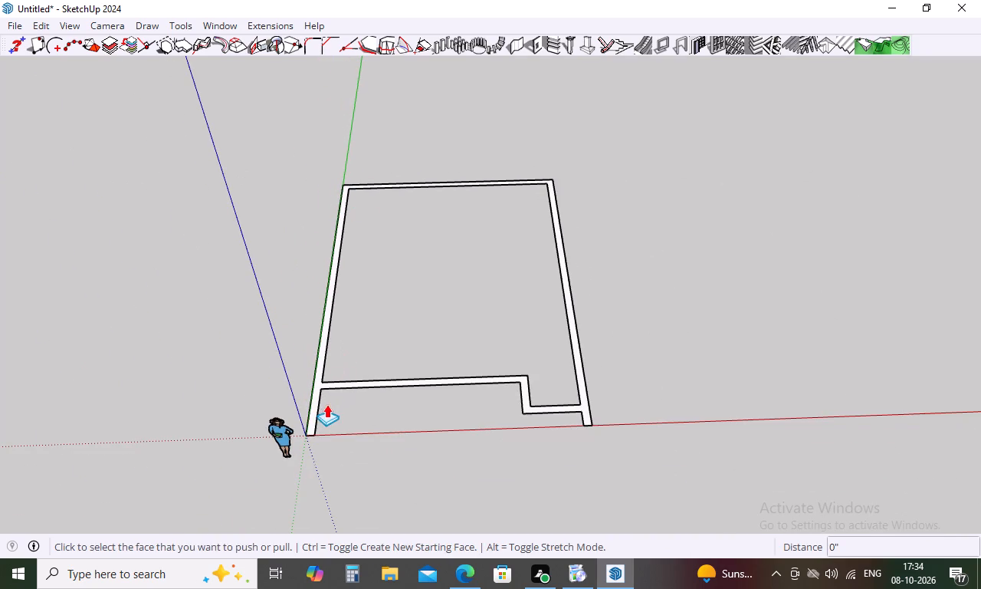
click(314, 420)
text(10')
key(Return)
key(Escape)
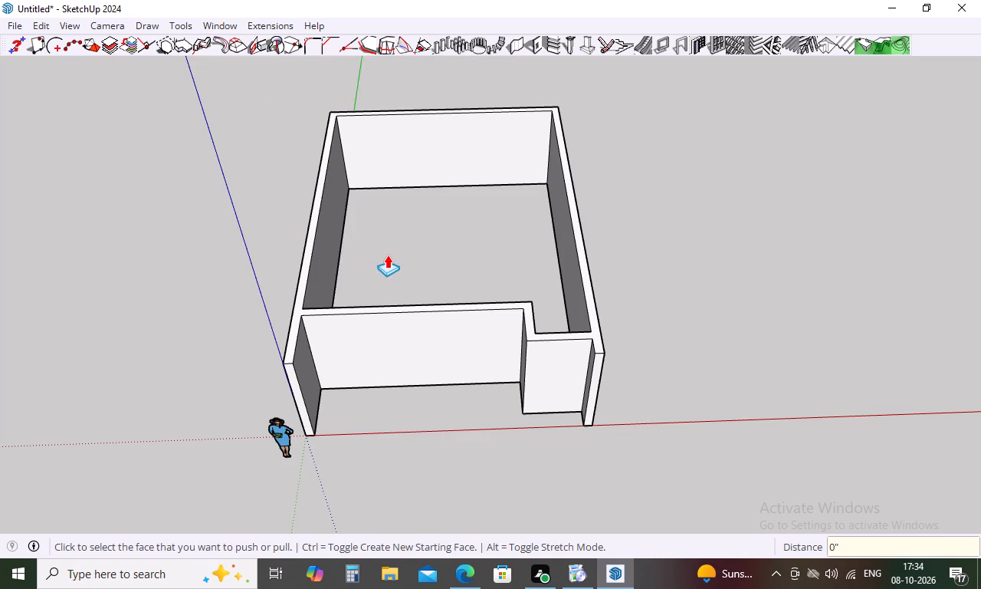
Examine the raised ground-floor walls from the front, the sides and above.
scroll(431, 353, down, 4)
middle_drag(438, 393, 429, 229)
scroll(444, 316, up, 3)
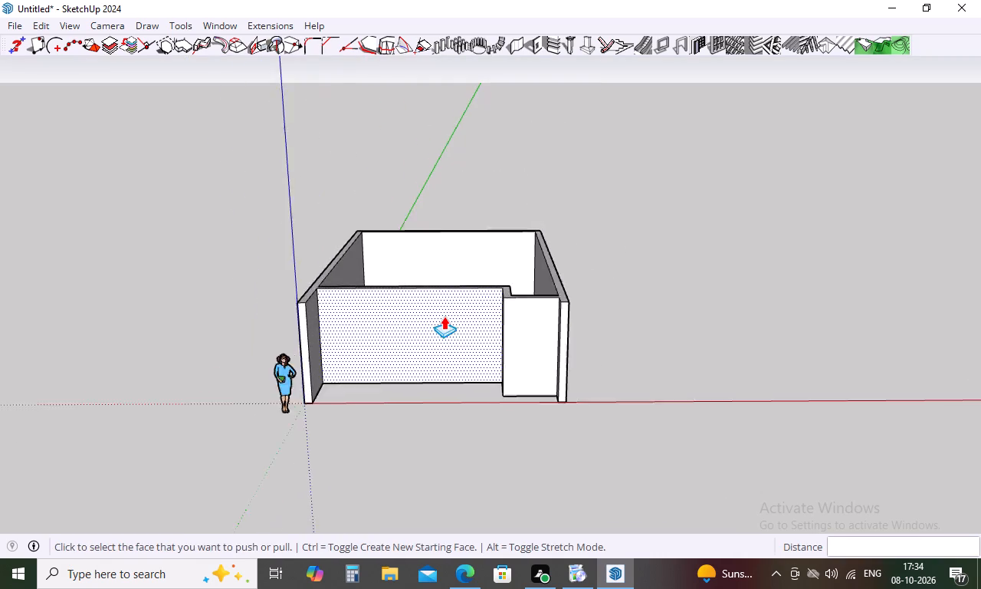
scroll(444, 316, up, 2)
key(Escape)
middle_drag(544, 332, 537, 313)
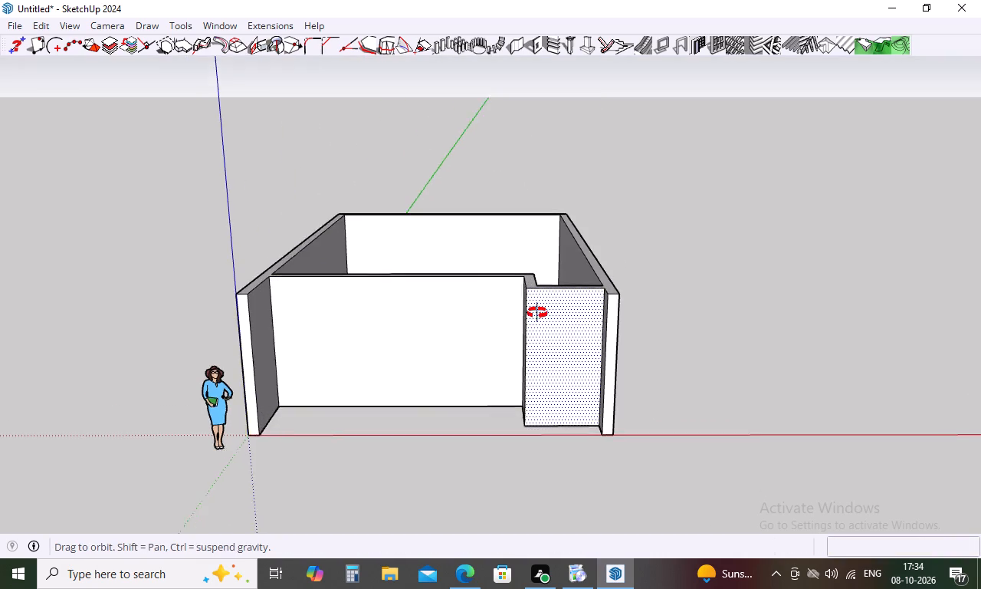
middle_drag(537, 313, 423, 284)
middle_drag(423, 284, 504, 237)
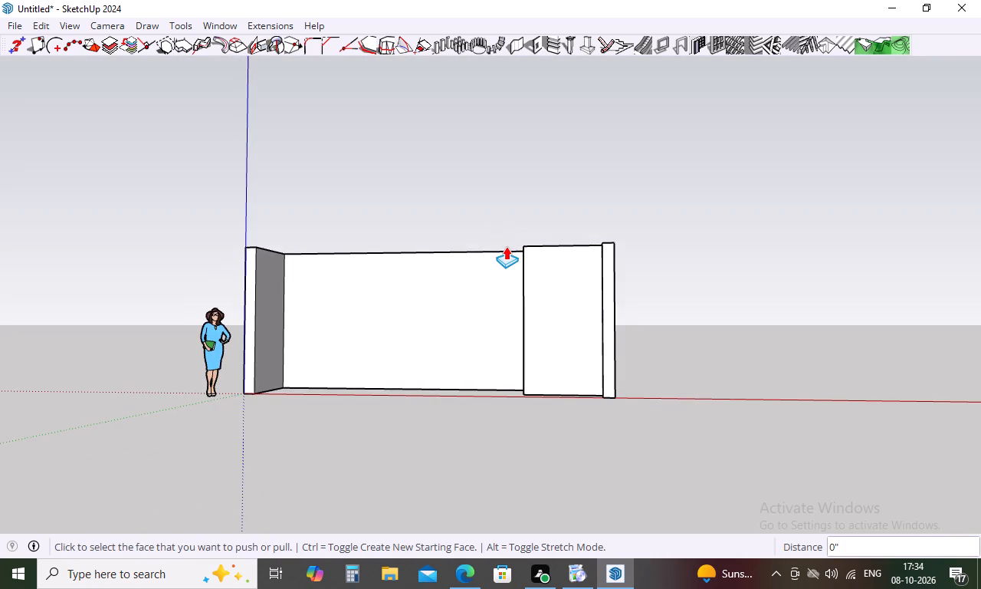
key(Escape)
middle_drag(470, 349, 484, 443)
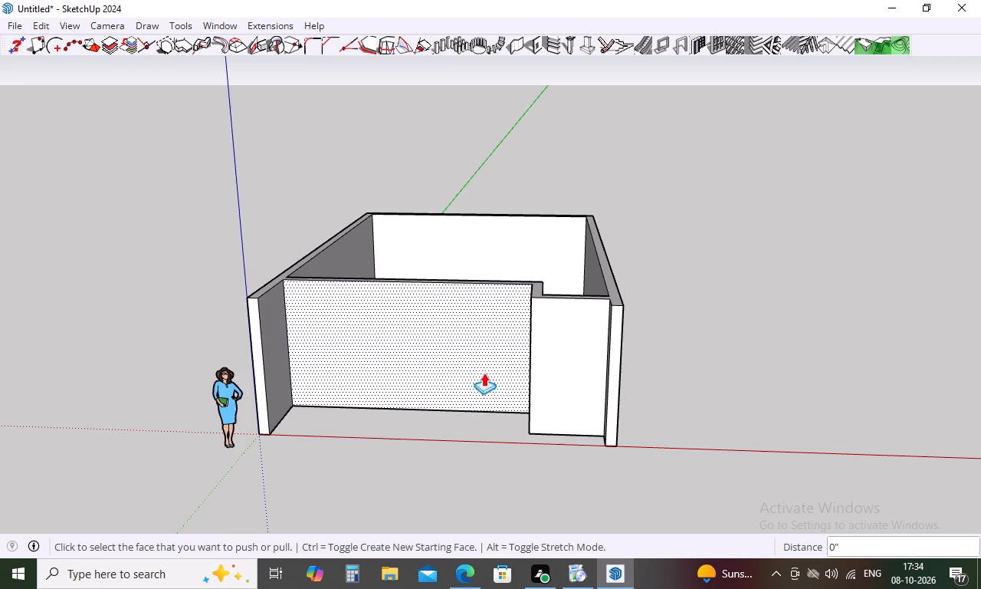
scroll(381, 403, down, 4)
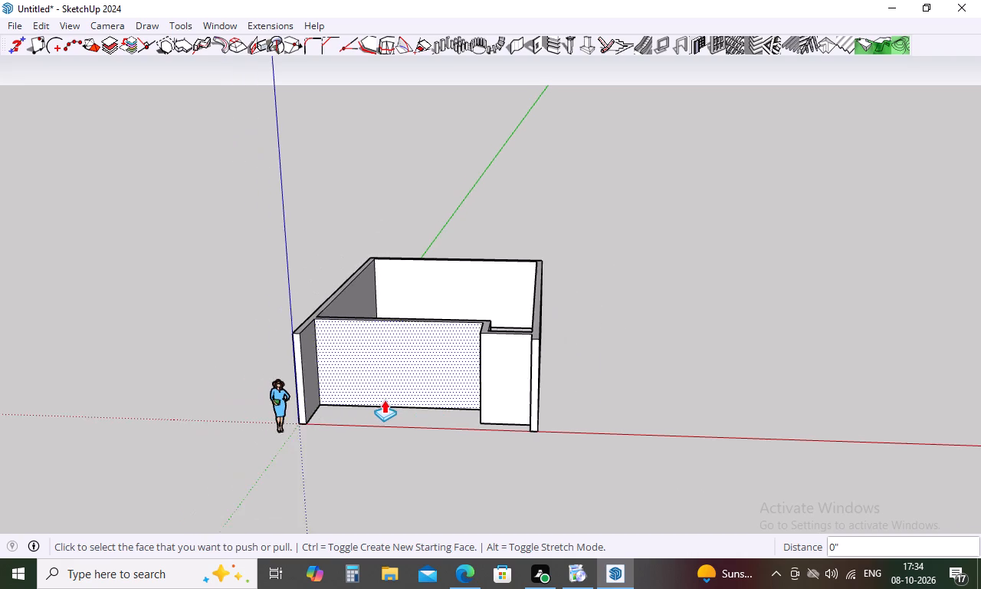
middle_drag(394, 400, 366, 403)
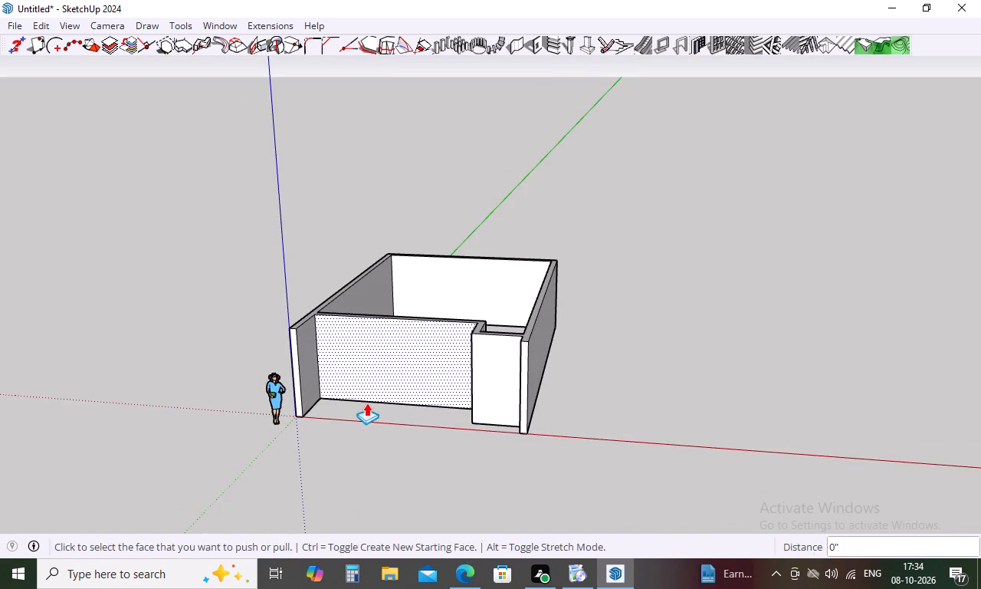
middle_drag(366, 403, 567, 413)
middle_drag(652, 380, 559, 429)
scroll(553, 427, up, 6)
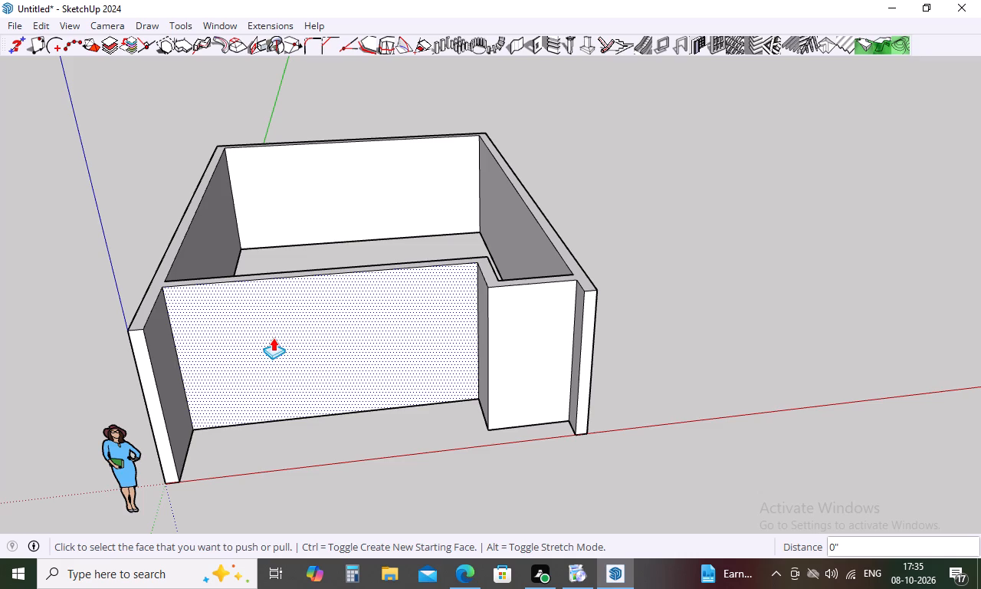
Import the newest JPEG house image from Downloads and place it flat on the ground beside the house's front corner.
key(space)
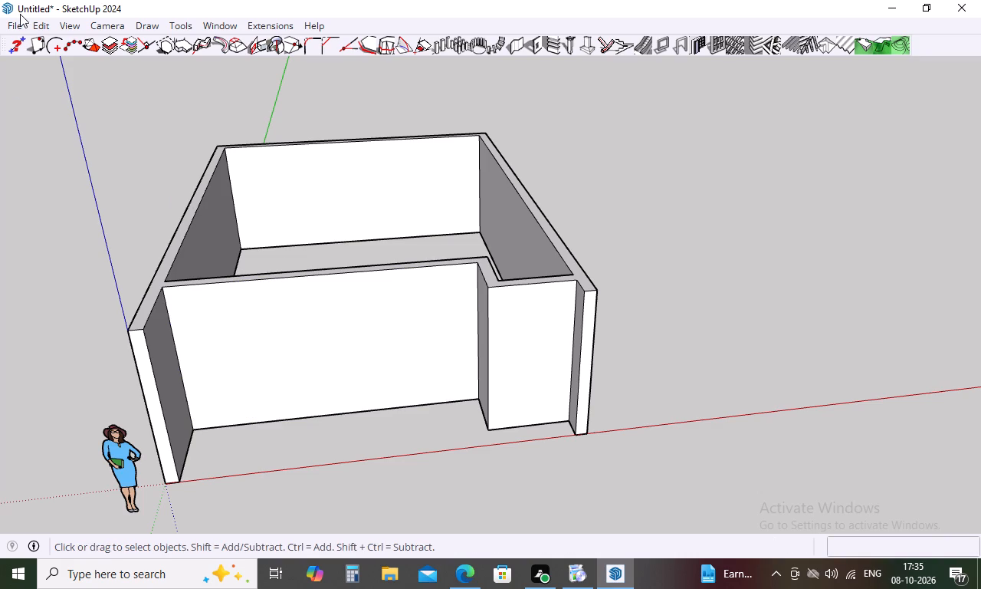
click(11, 22)
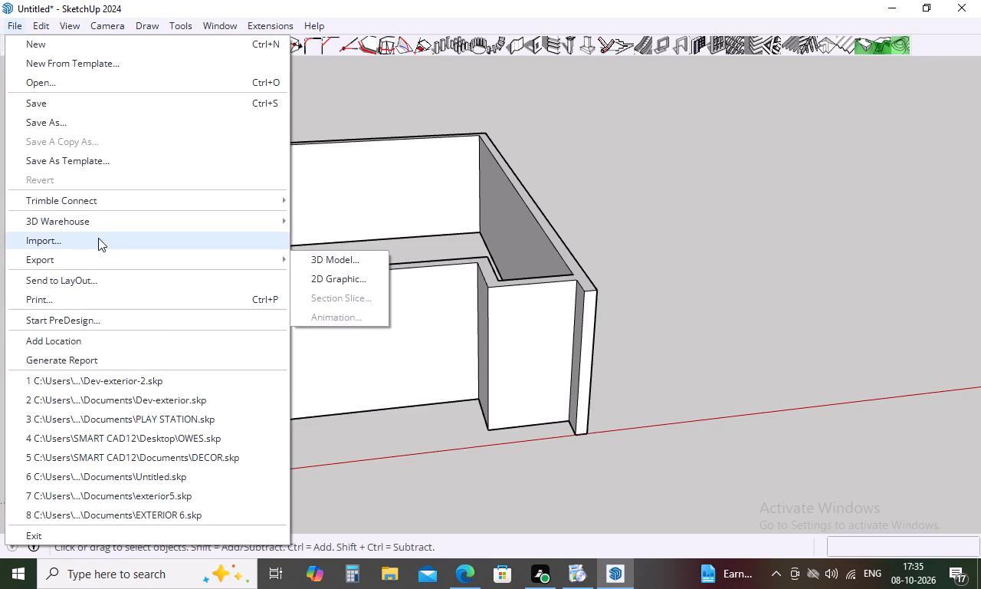
click(98, 238)
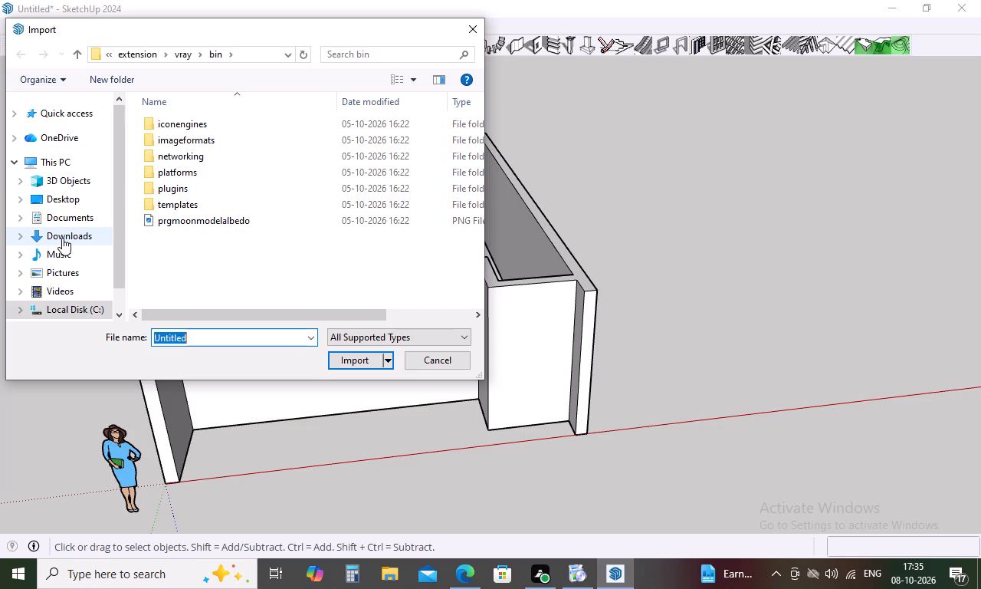
click(64, 234)
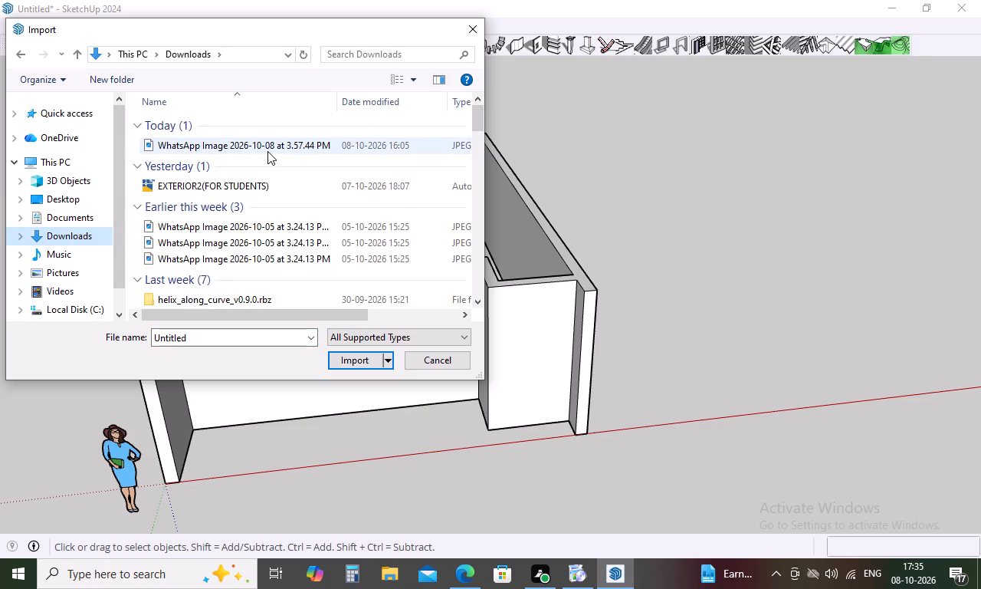
click(267, 153)
click(372, 408)
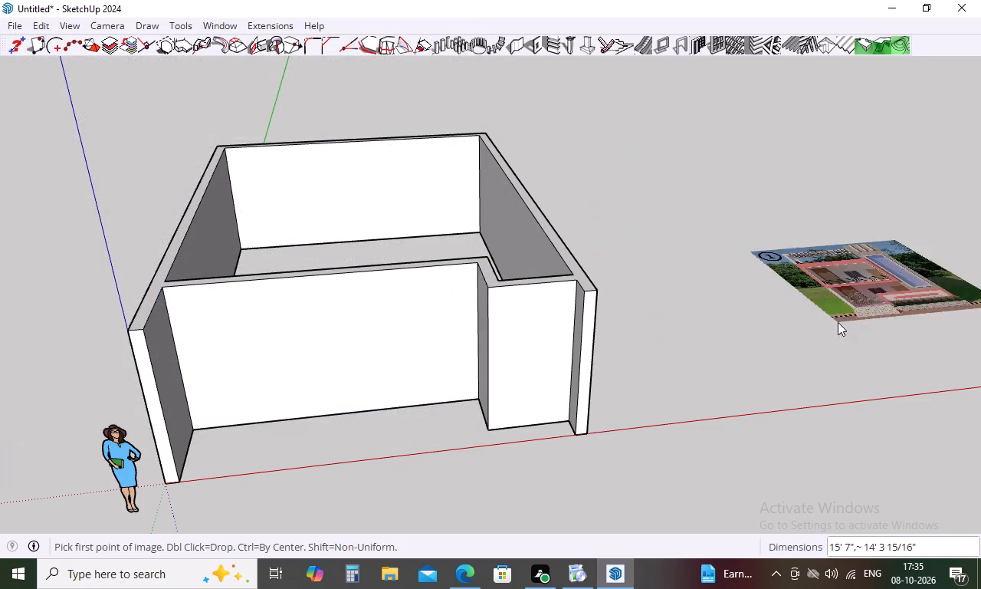
click(618, 409)
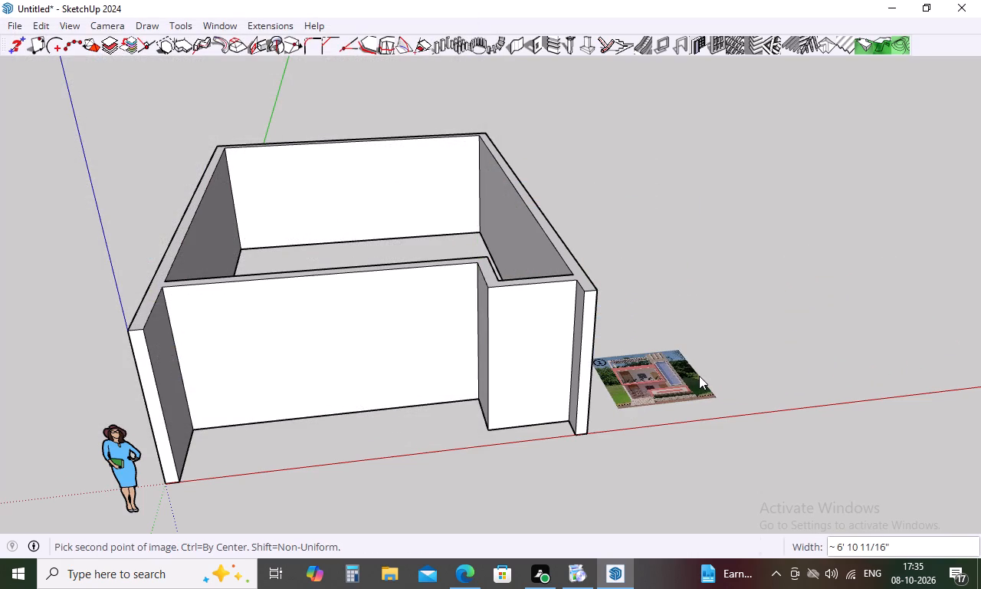
click(710, 372)
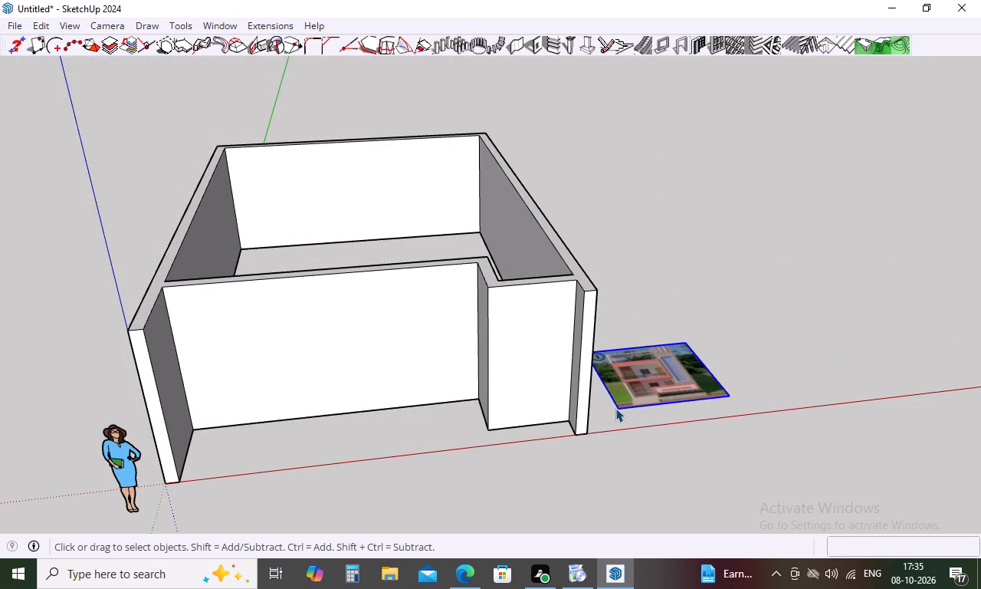
Rotate the reference image 90° about its bottom edge so that it stands upright, parallel to the front walls.
key(q)
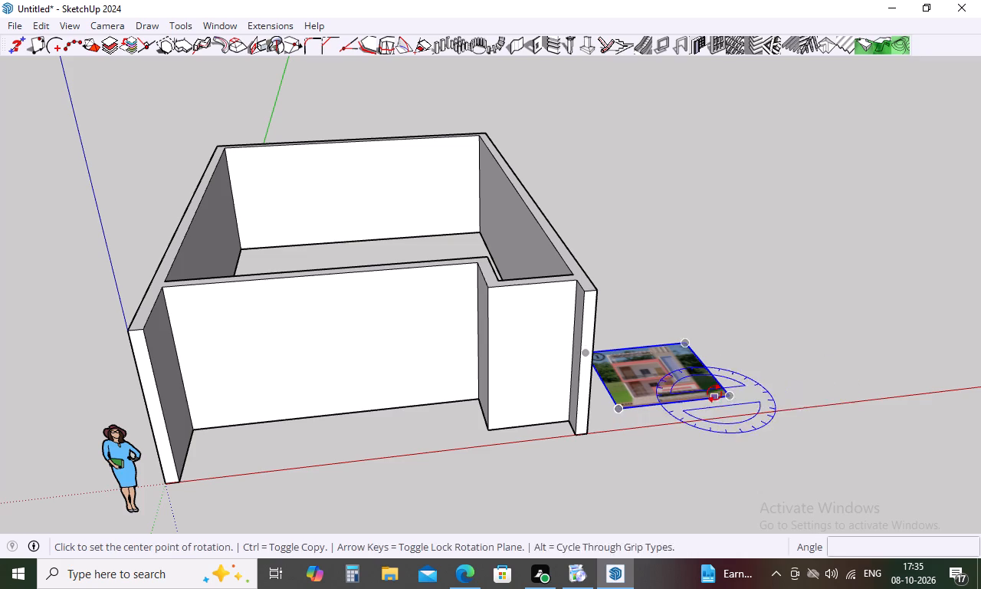
middle_drag(777, 387, 415, 113)
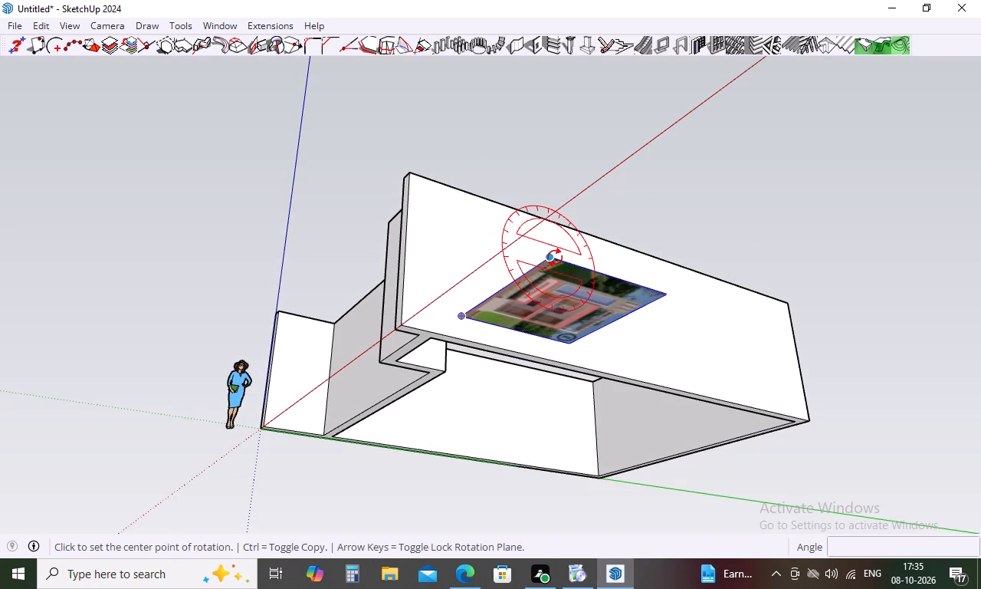
click(555, 258)
click(626, 260)
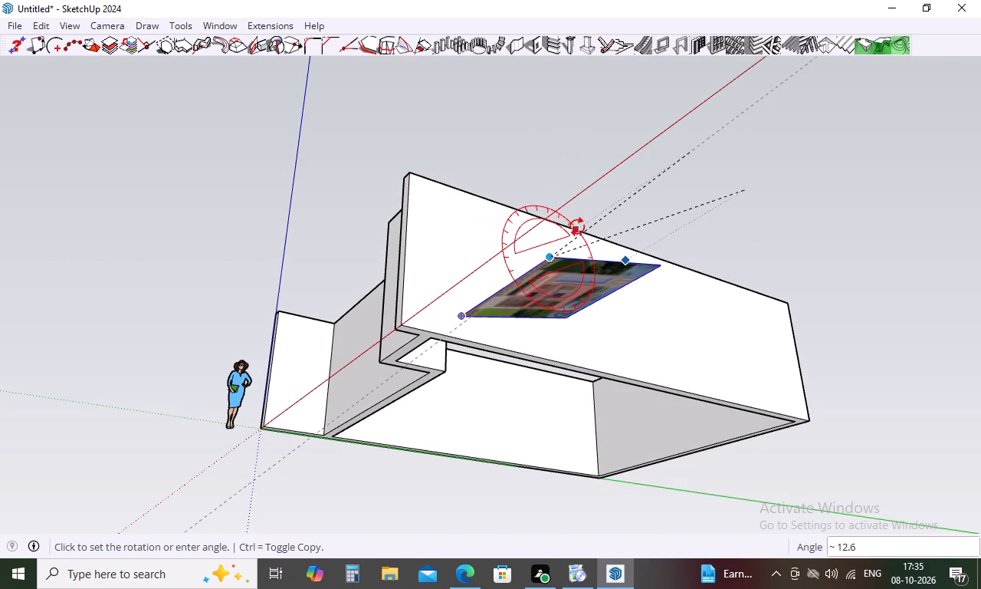
key(Escape)
click(552, 260)
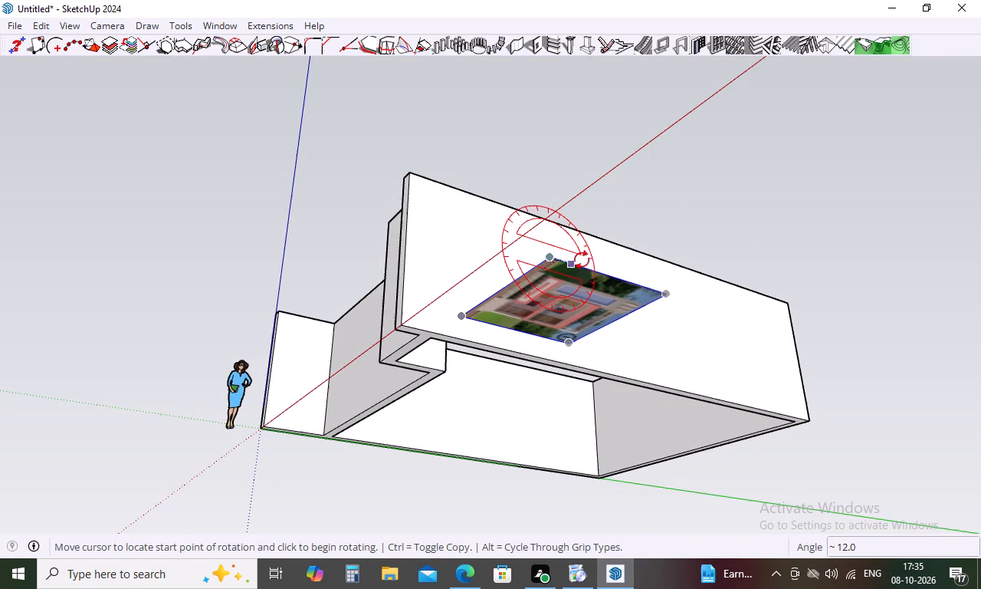
click(597, 271)
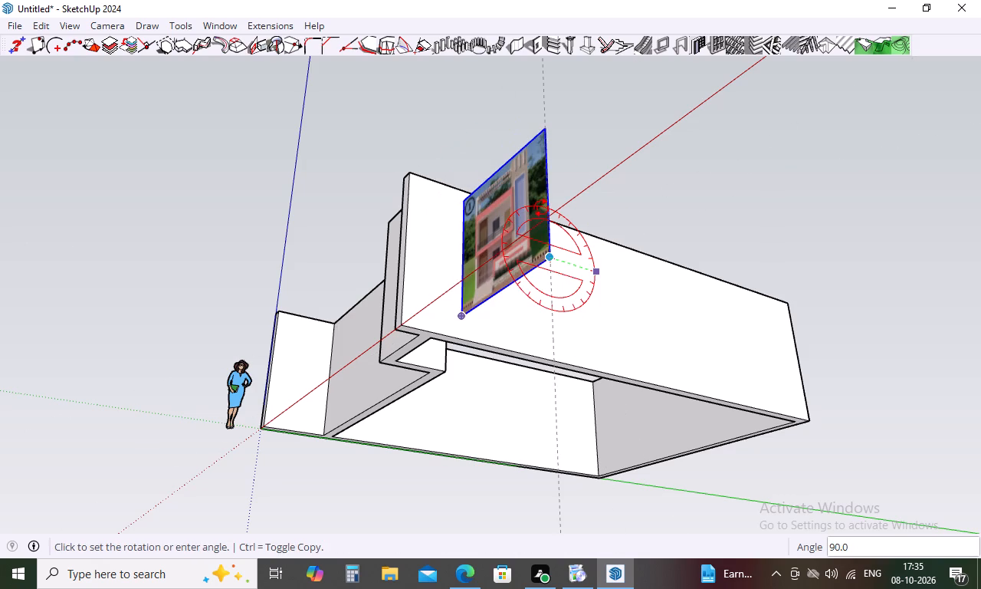
click(544, 208)
Scale the reference image's height by 1.70 from its base, and stretch its width outward away from the house.
middle_drag(555, 250, 809, 337)
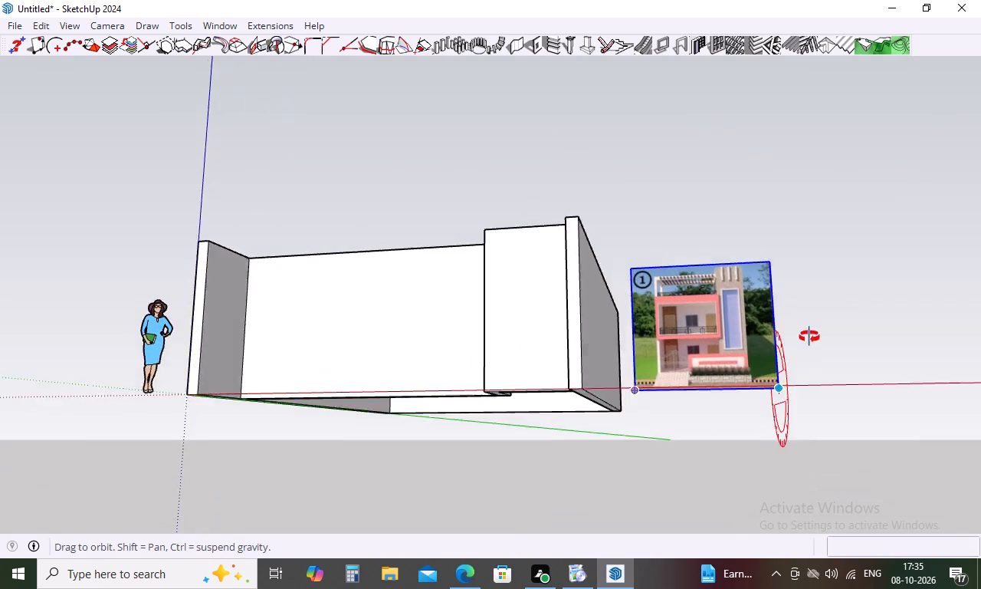
middle_drag(809, 337, 851, 349)
scroll(749, 370, up, 6)
scroll(754, 357, down, 5)
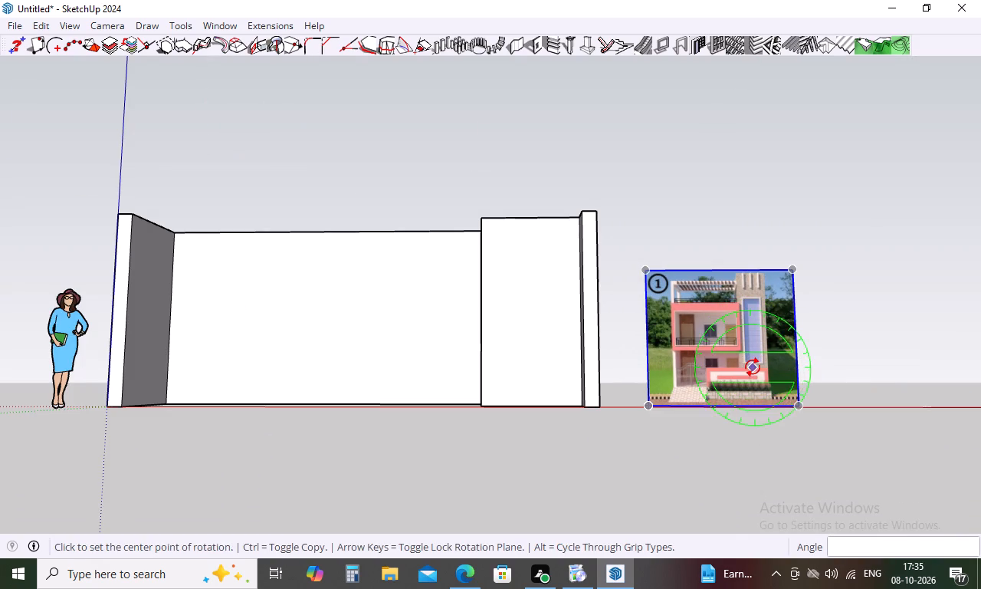
scroll(756, 313, down, 5)
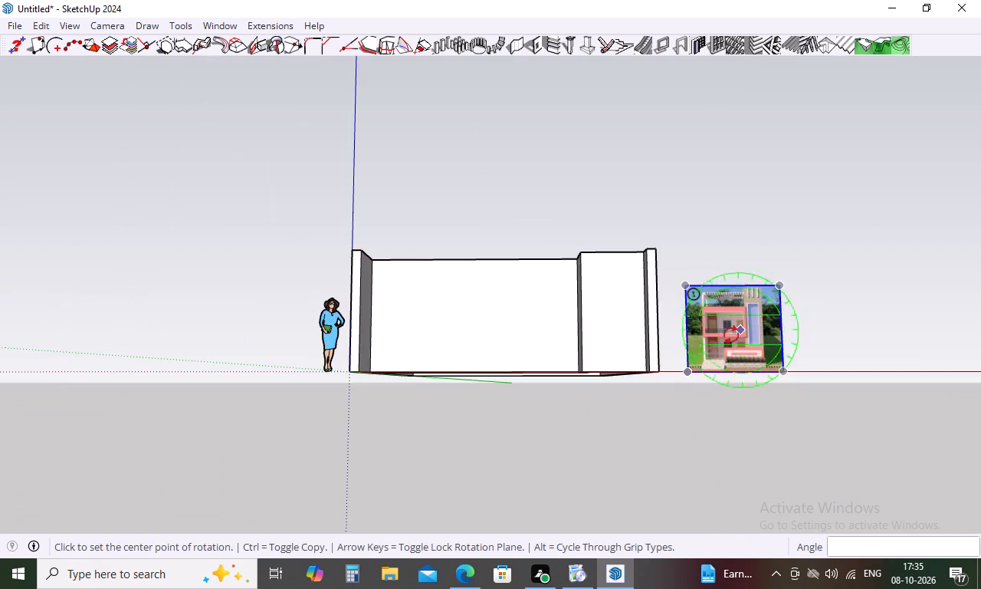
middle_drag(726, 340, 724, 403)
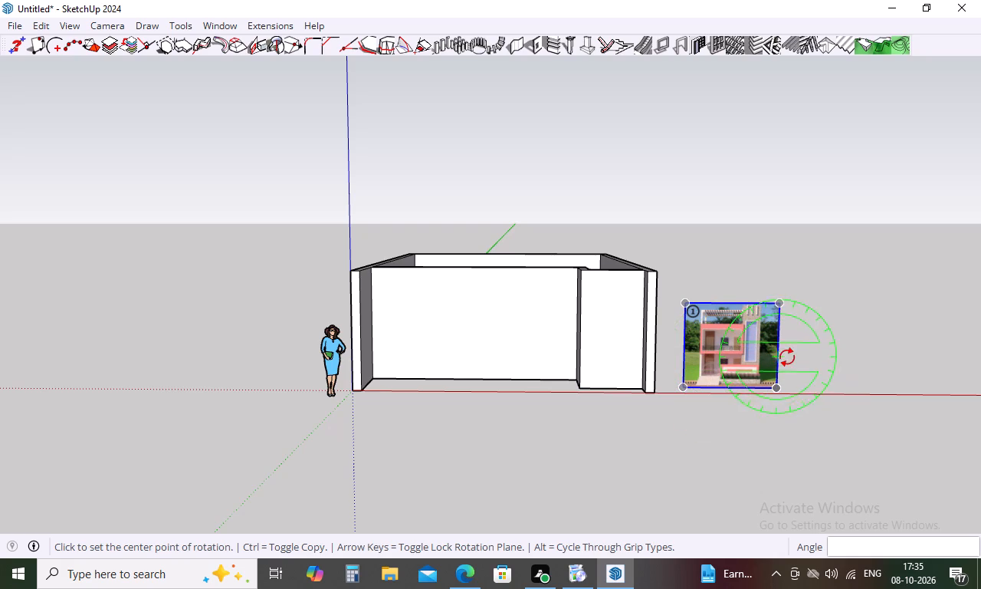
key(space)
click(716, 349)
key(s)
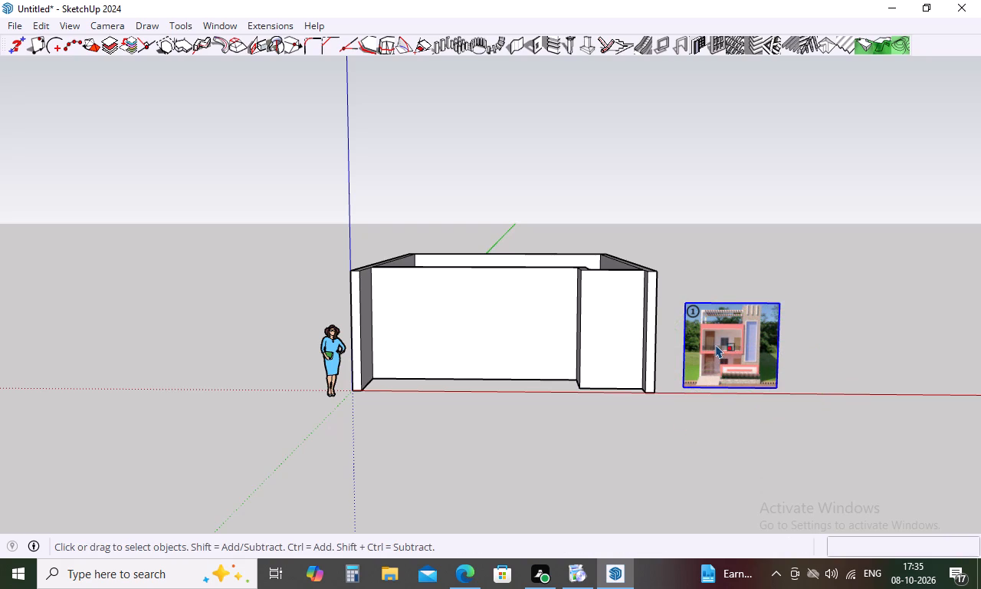
drag(731, 301, 730, 279)
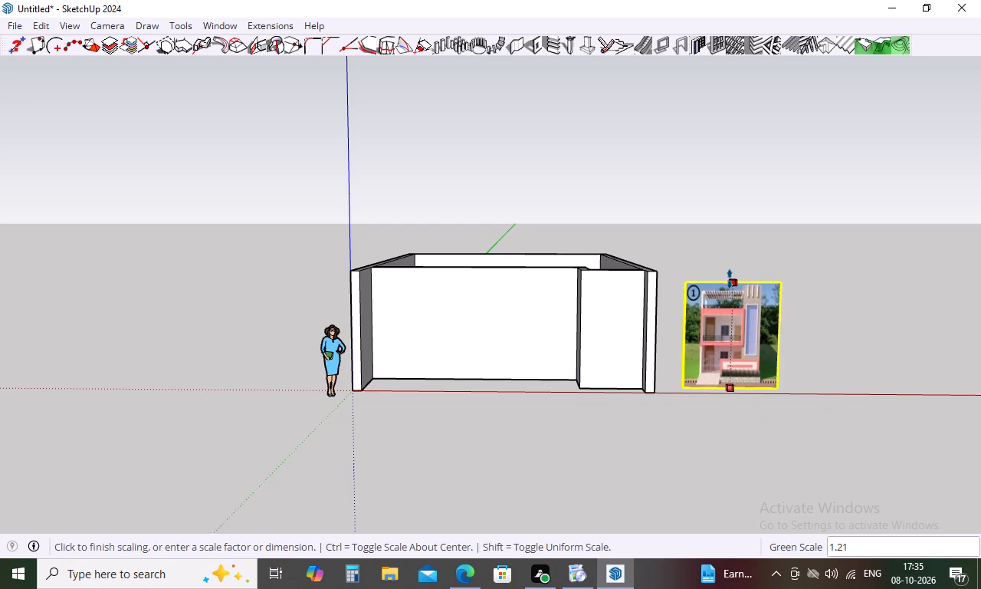
drag(730, 279, 720, 243)
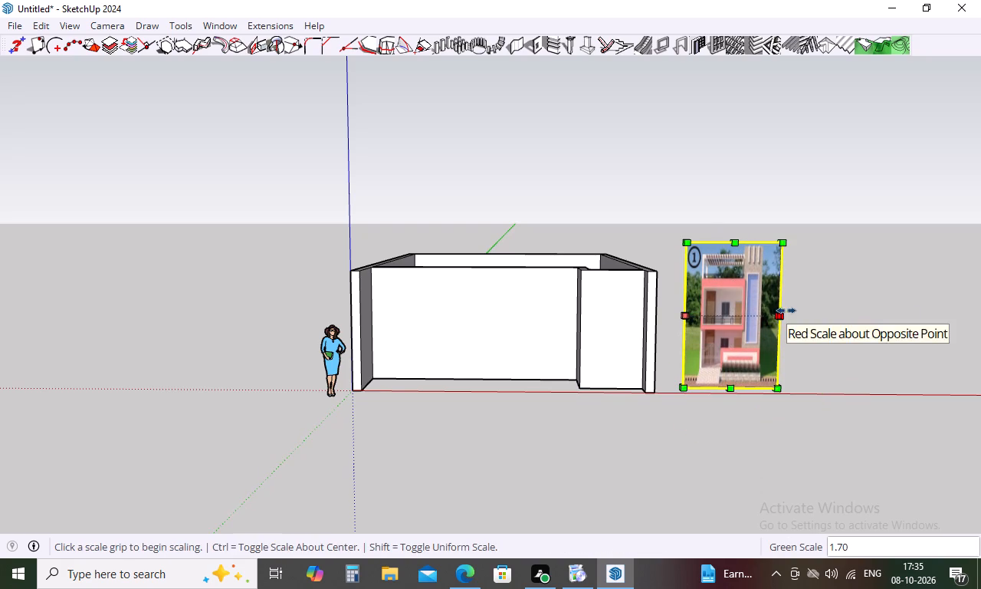
drag(783, 314, 847, 306)
key(space)
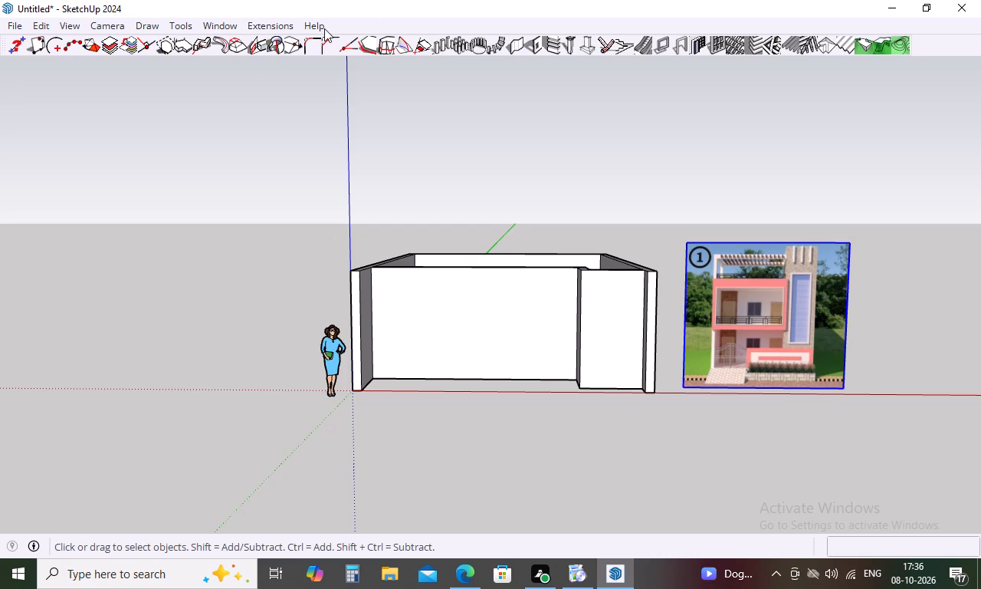
Insert a MajDoor Type A door, 84" high and 3' wide, in the long front wall near the side wall at the origin.
click(270, 25)
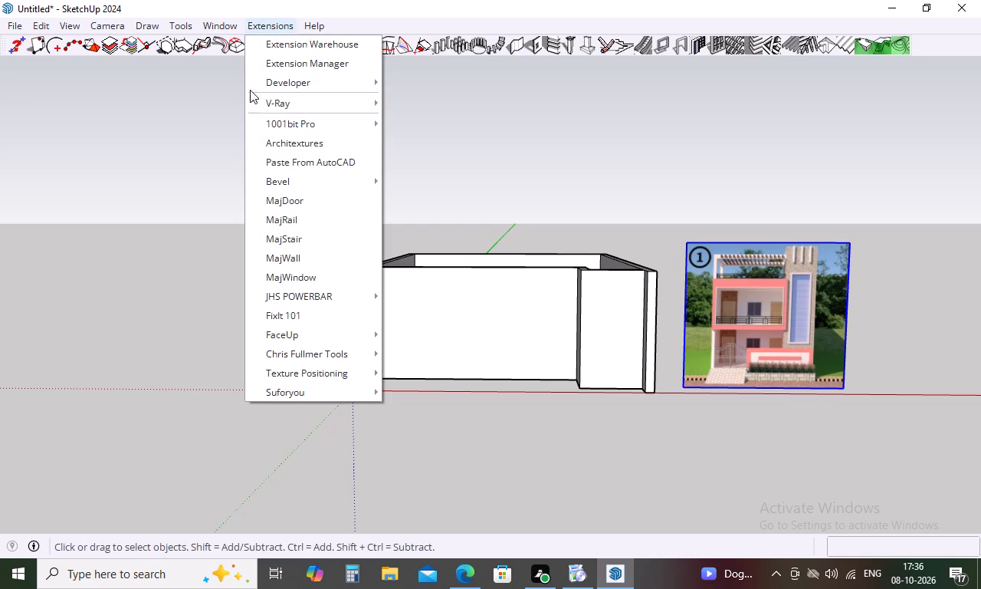
click(299, 201)
click(290, 398)
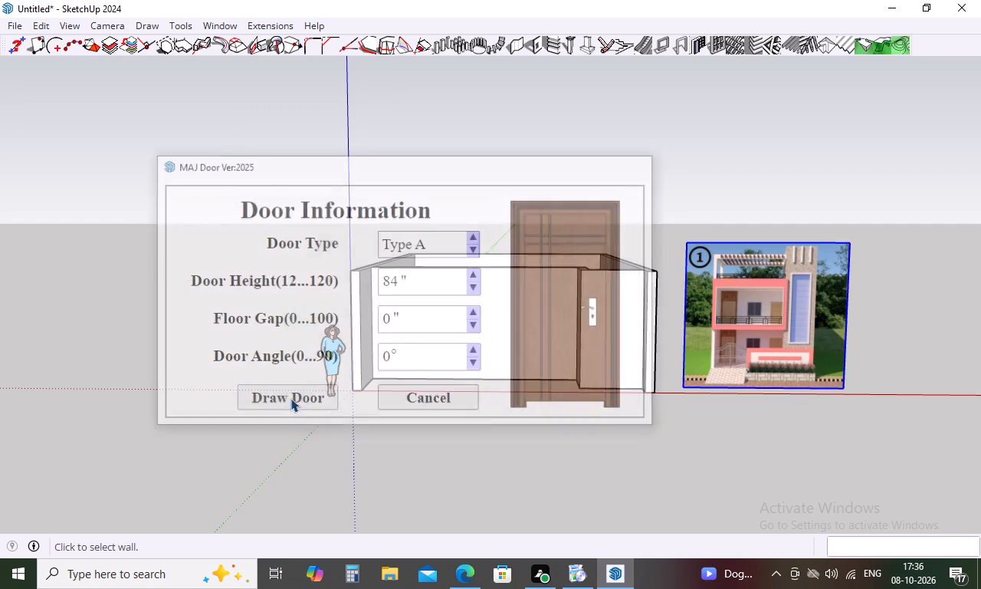
click(382, 357)
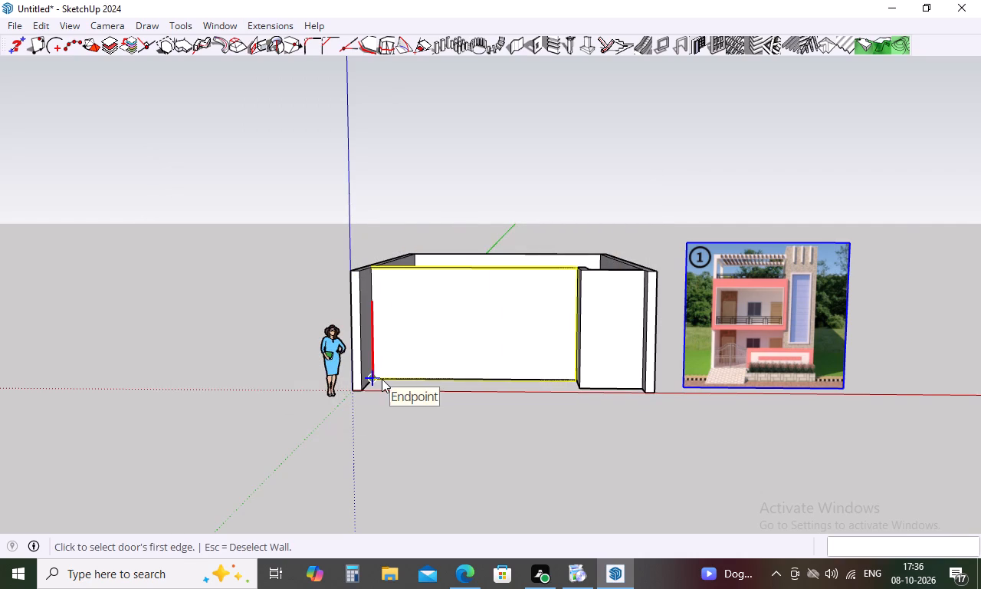
scroll(377, 375, up, 13)
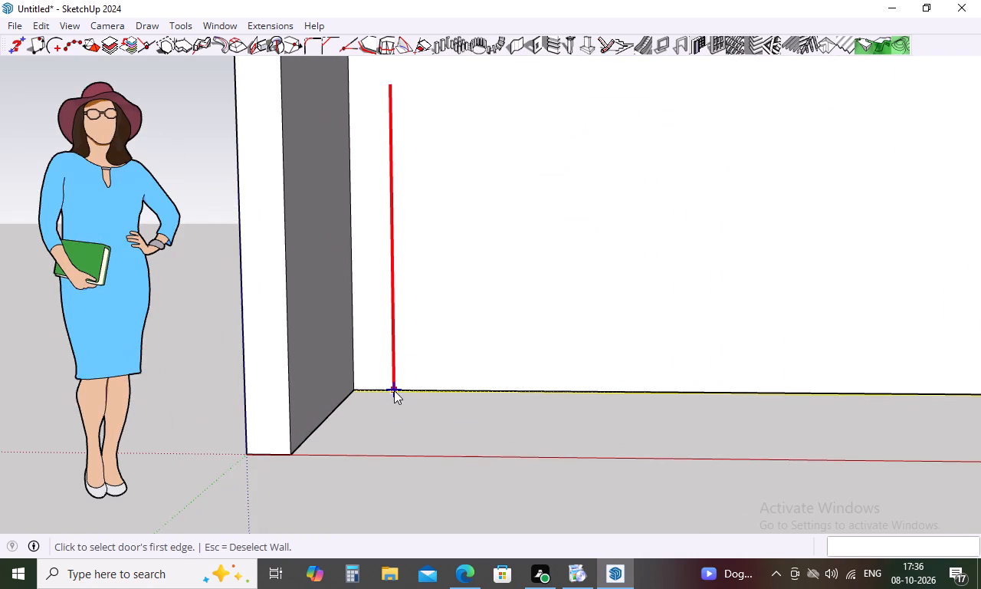
click(394, 390)
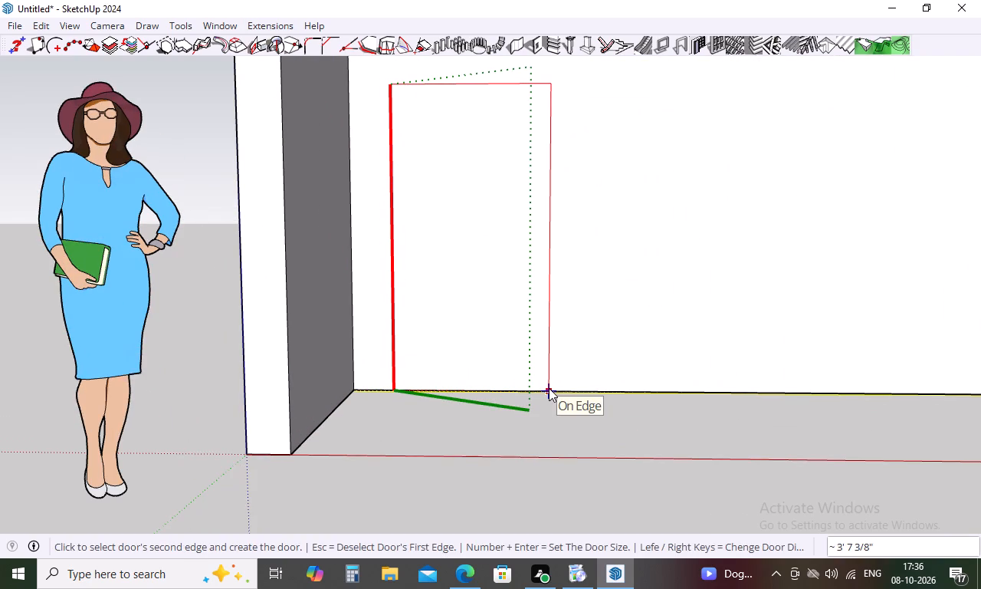
text(3')
key(Return)
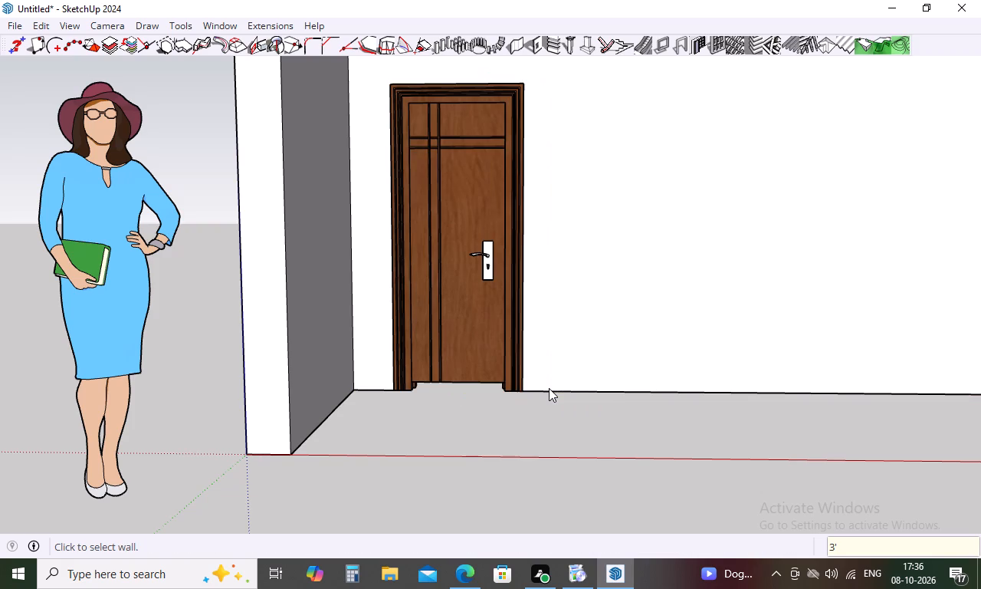
scroll(416, 308, down, 9)
key(space)
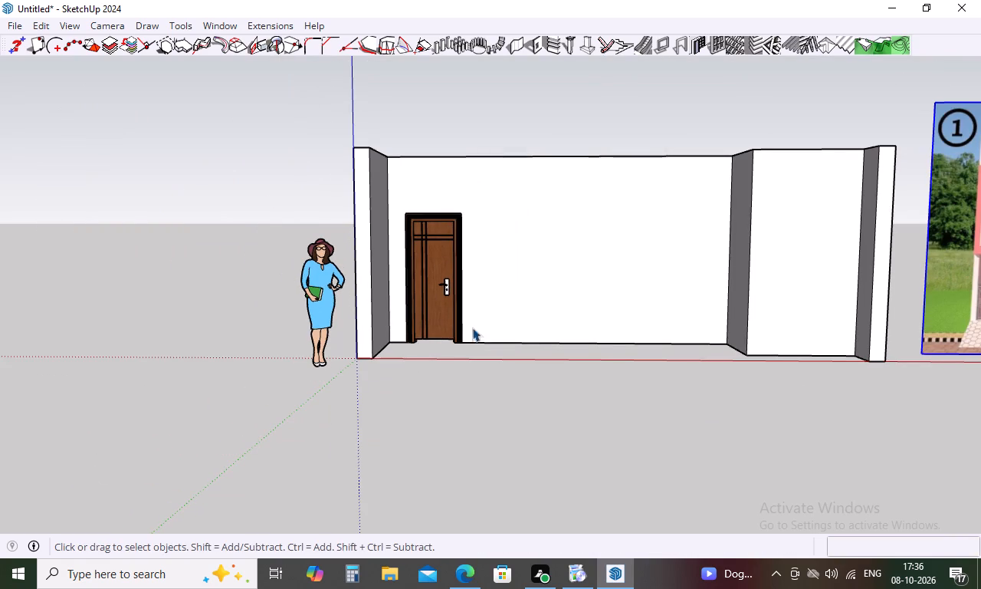
key(space)
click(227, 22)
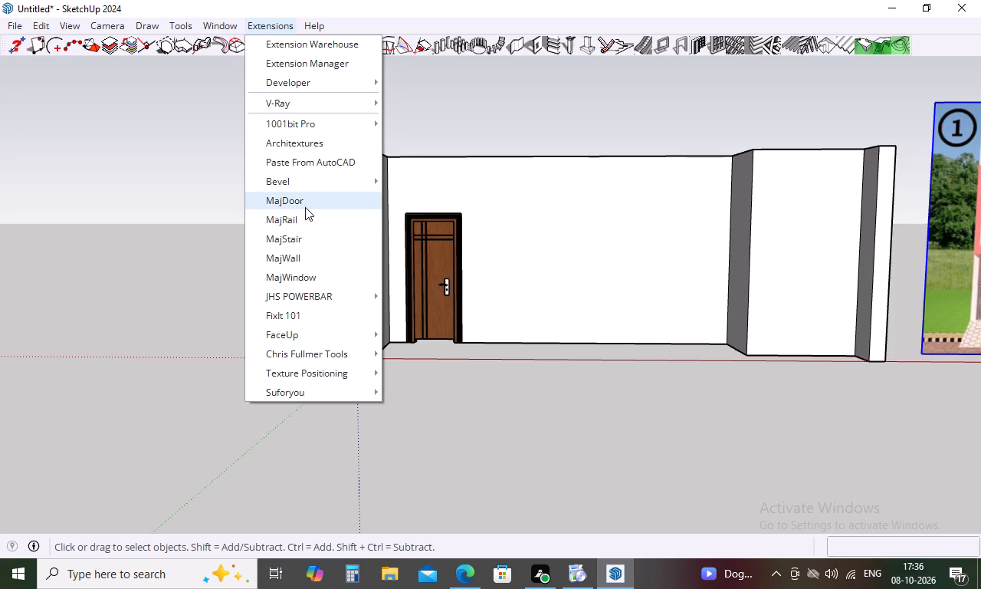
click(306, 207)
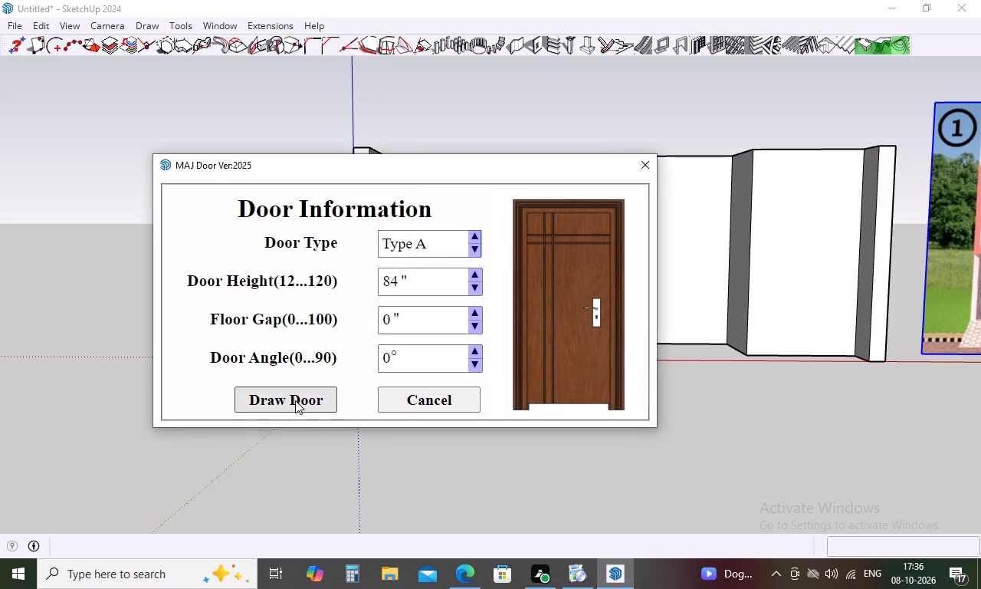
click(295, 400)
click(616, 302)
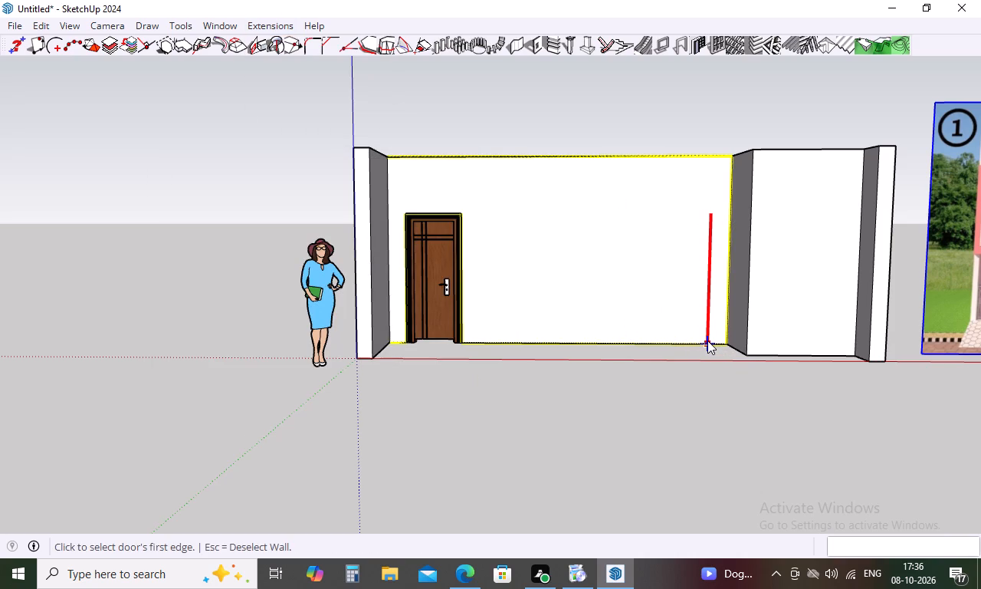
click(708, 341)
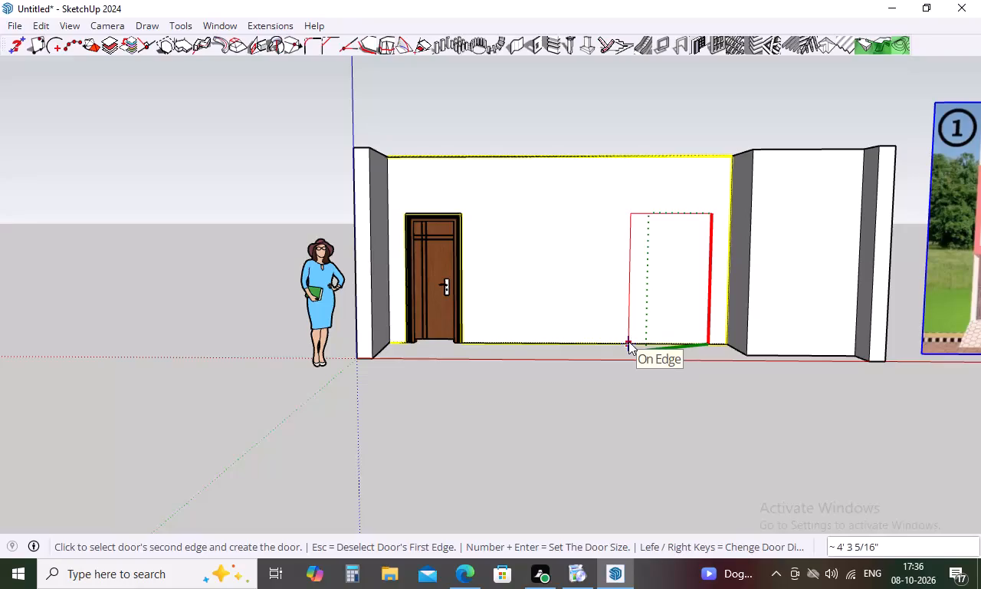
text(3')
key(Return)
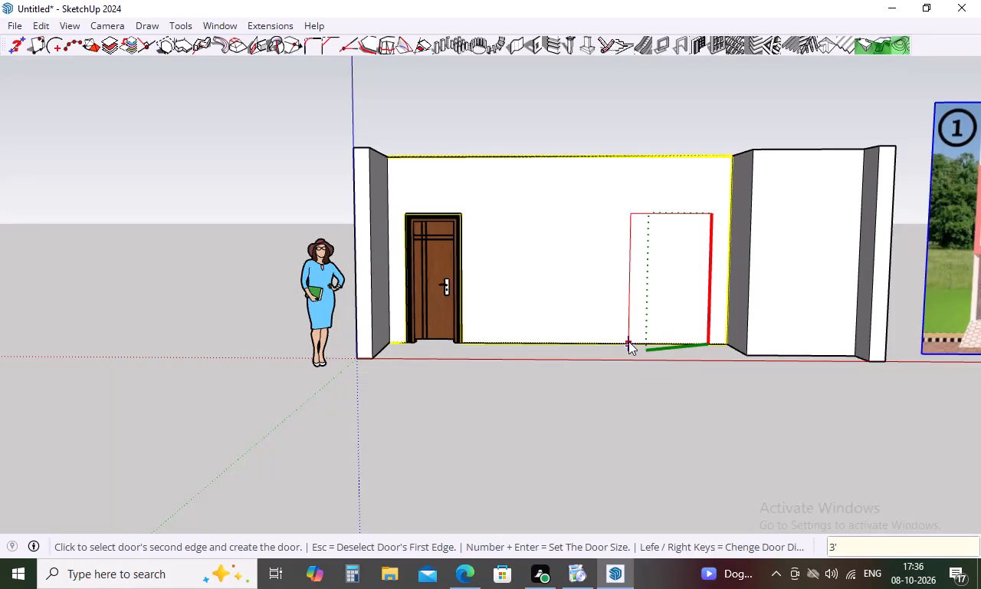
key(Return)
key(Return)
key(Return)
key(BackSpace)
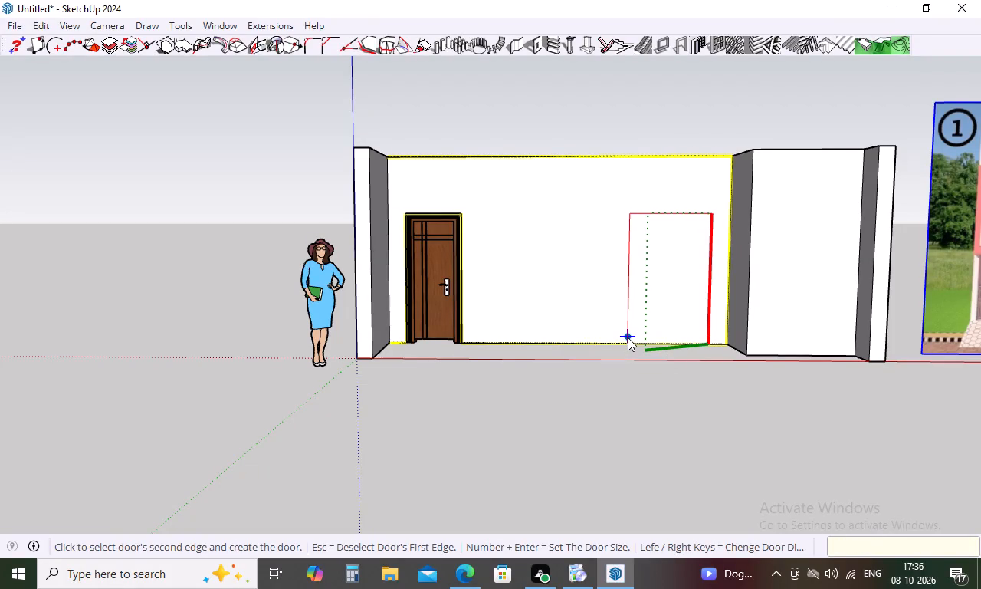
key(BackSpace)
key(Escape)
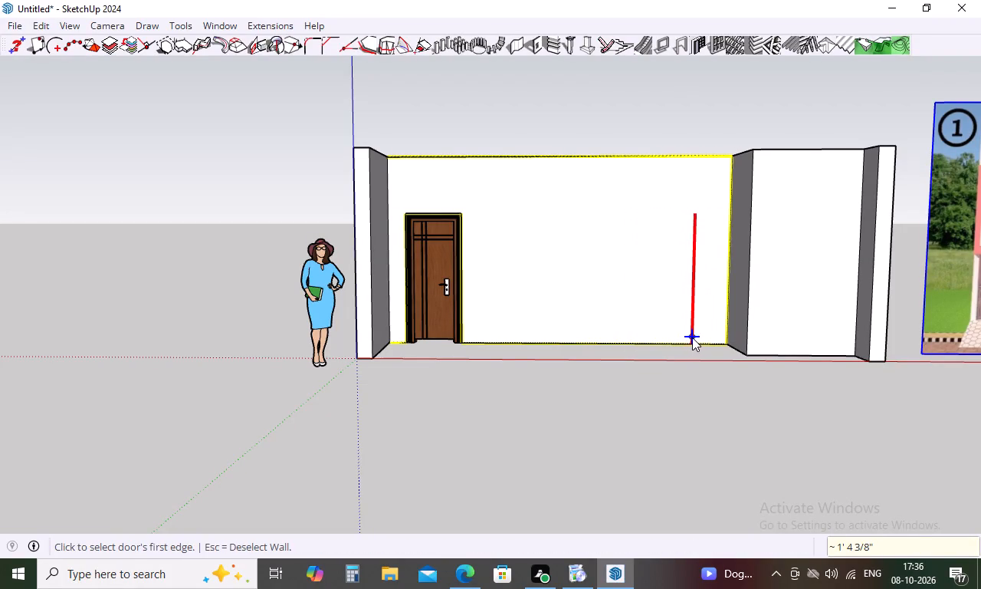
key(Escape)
Place a guide line on the ground 1' in from the base of the short return wall, at the far end of the long front wall.
key(t)
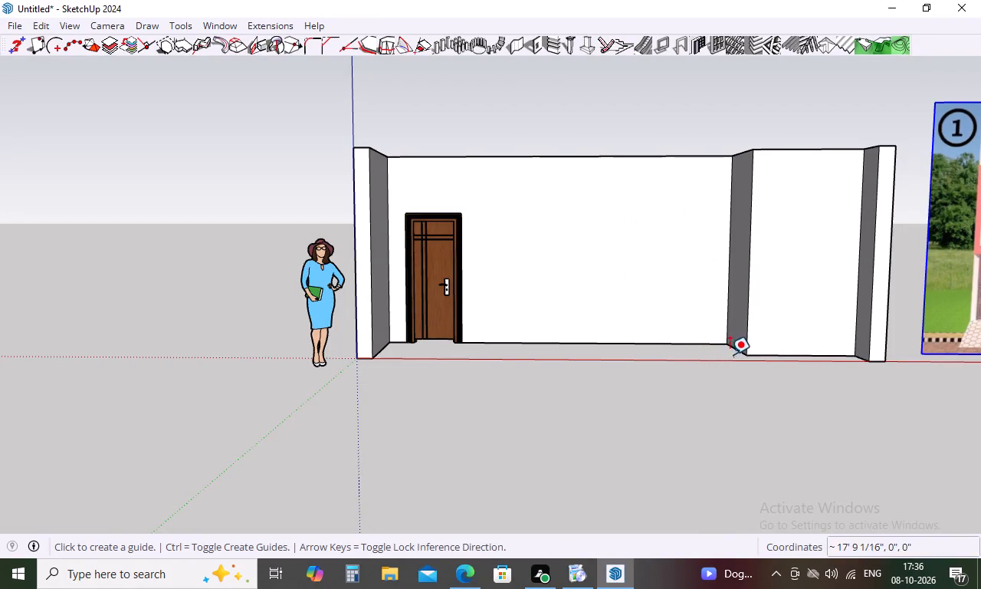
scroll(716, 348, up, 2)
middle_drag(716, 348, 728, 403)
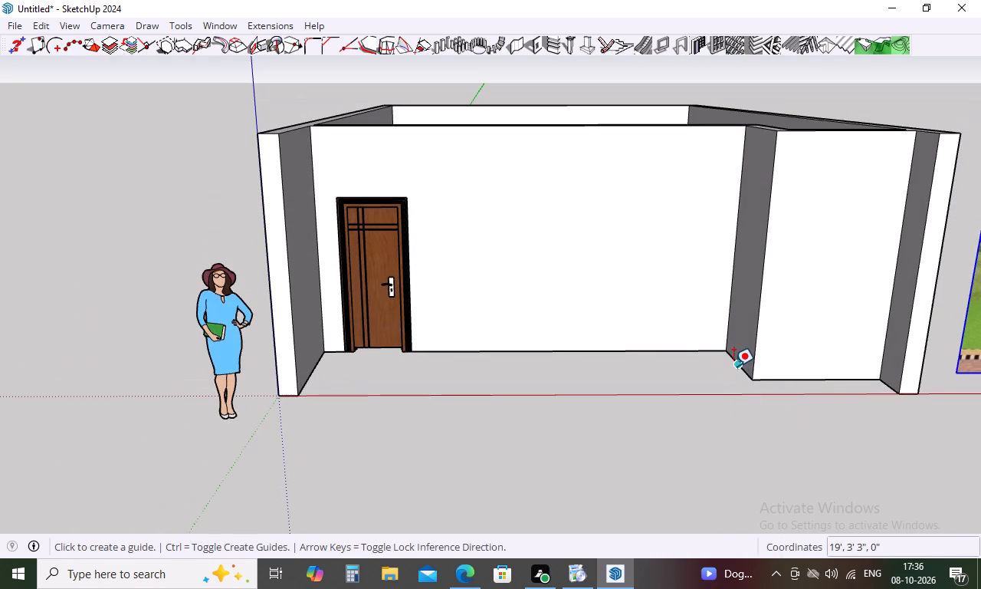
click(733, 366)
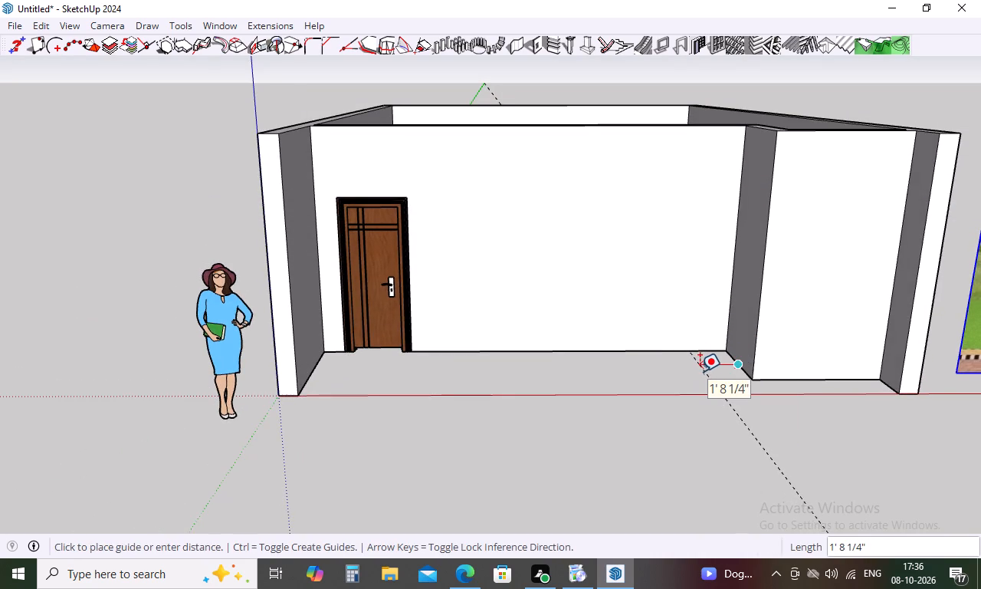
key(1)
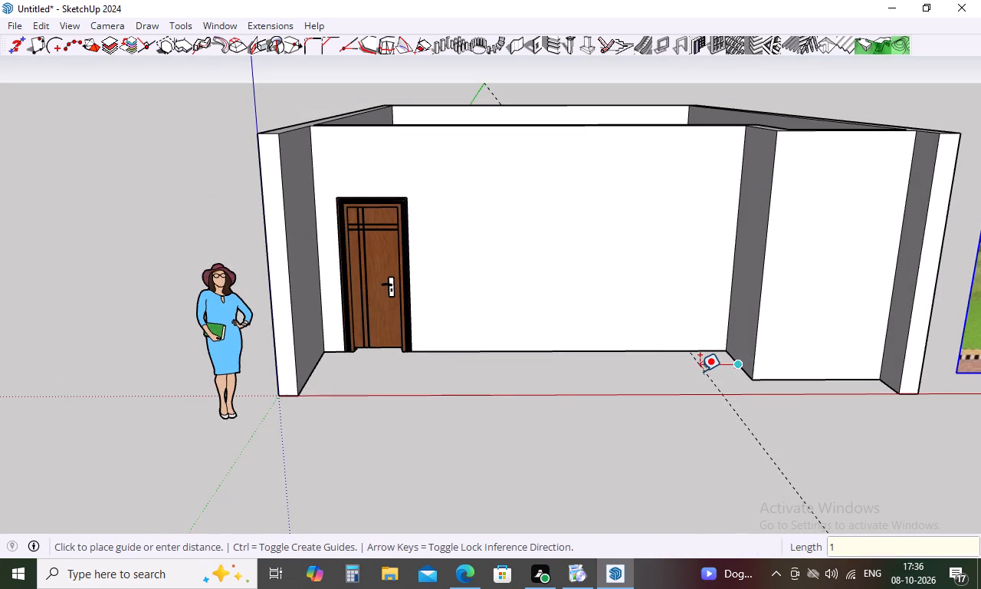
key(apostrophe)
key(Return)
Place a second ground guide 3' from the first one, towards the existing door, to mark the new door's width.
click(709, 360)
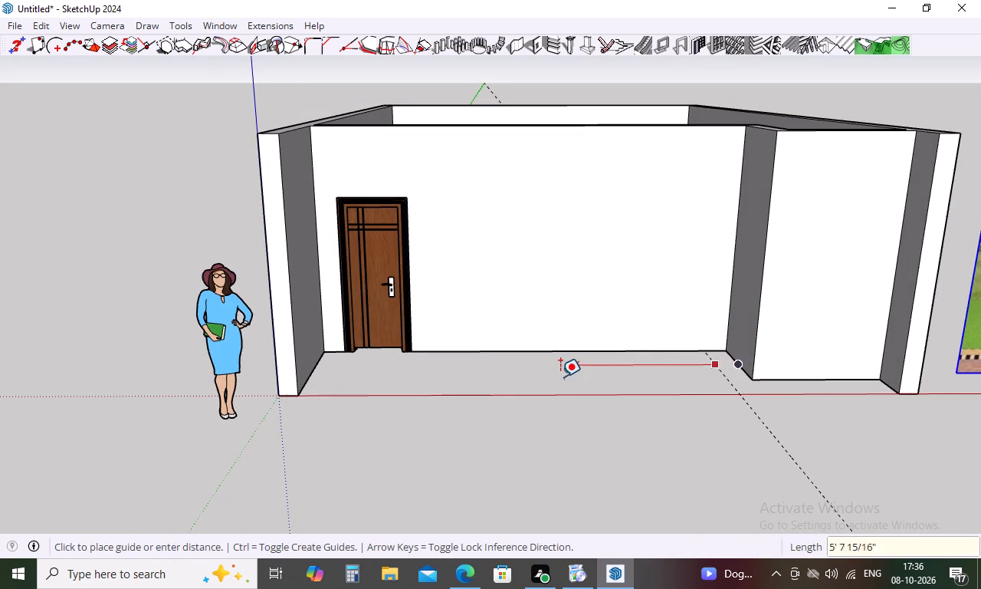
key(space)
key(t)
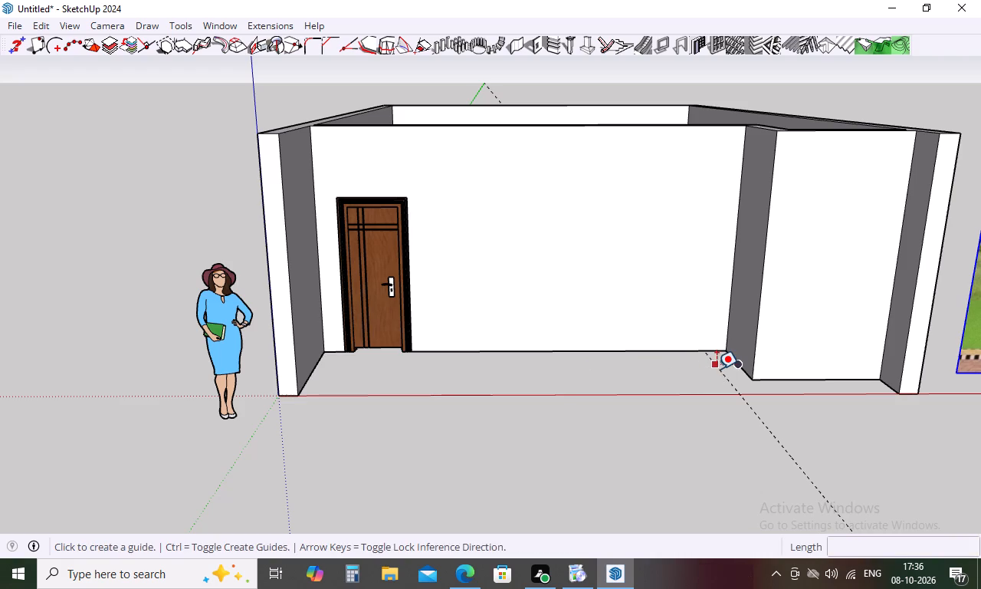
click(717, 367)
key(space)
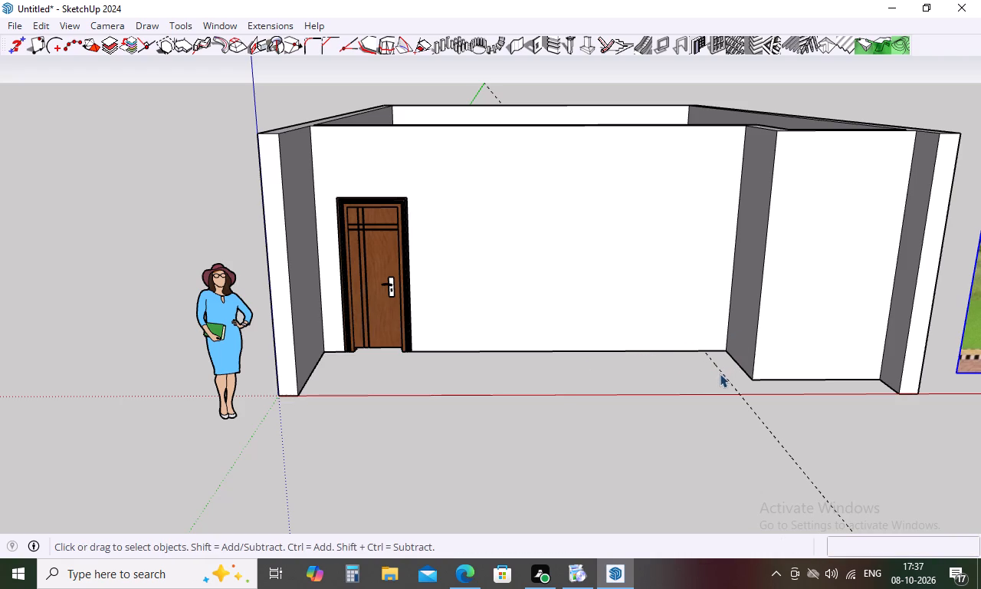
key(t)
click(737, 388)
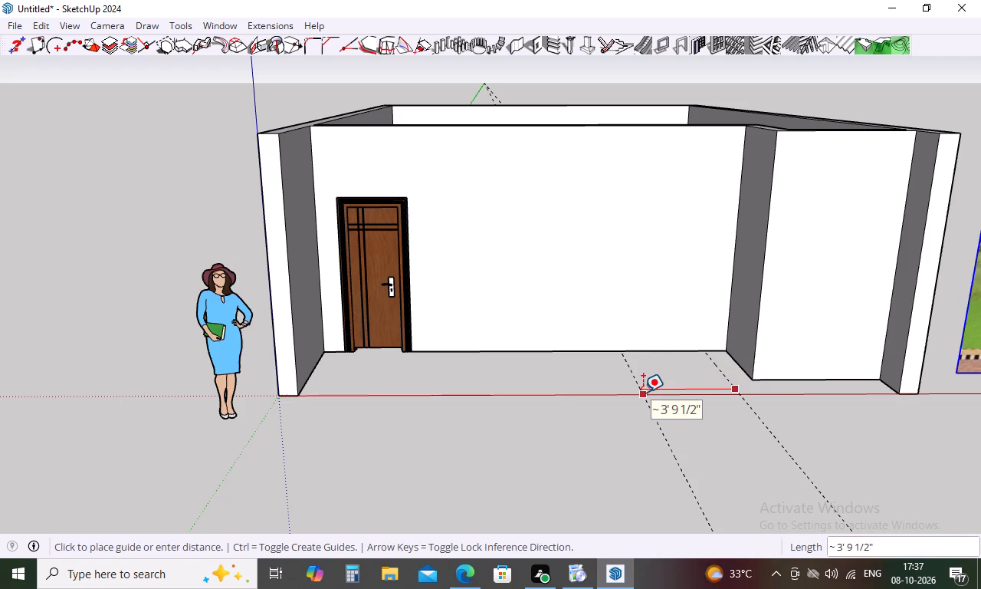
text(3')
key(Return)
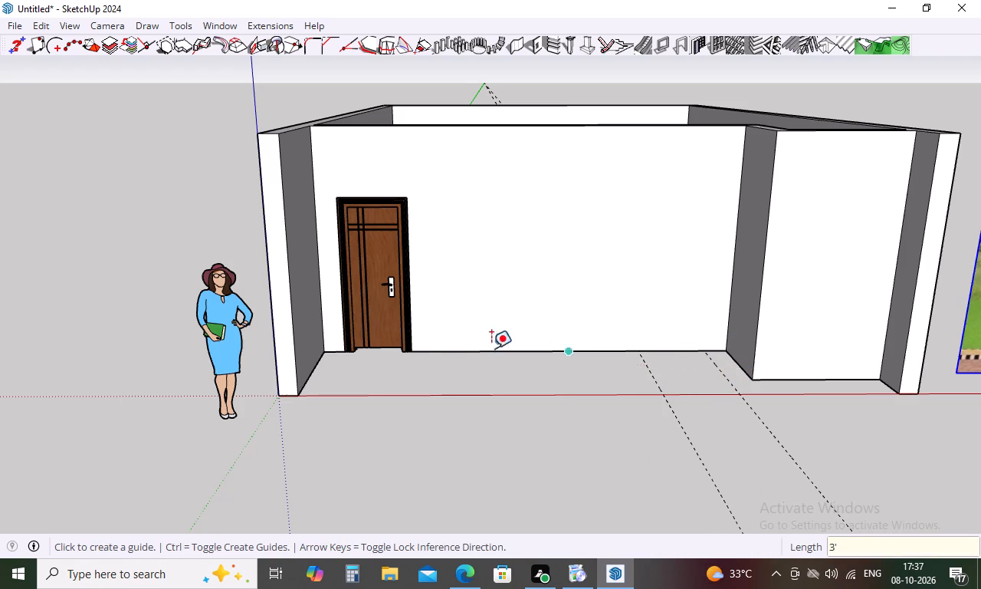
click(413, 343)
key(space)
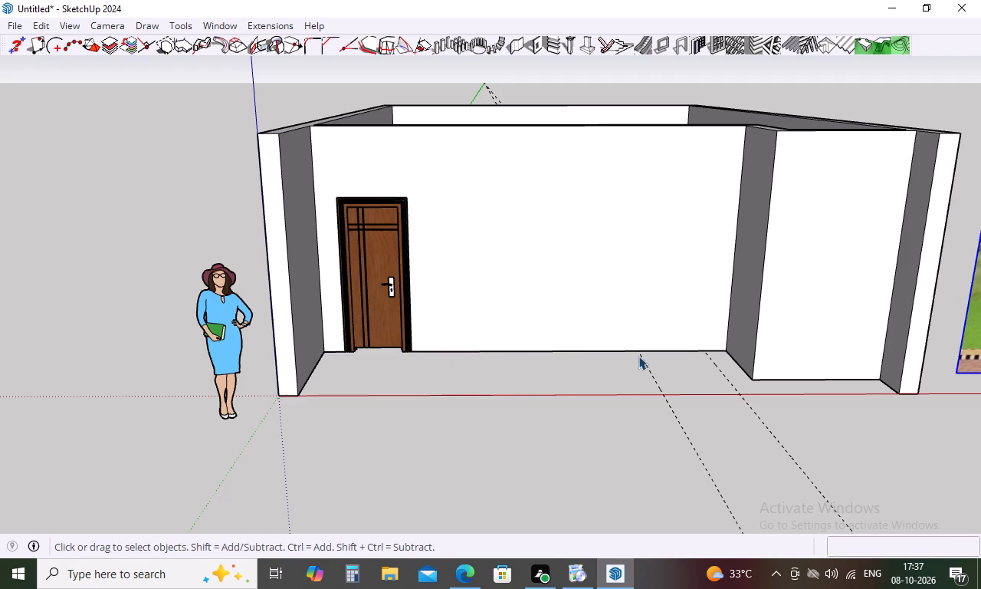
key(Escape)
Insert a MajDoor Type A door, 84" high, in the long front wall between the two ground guides, 3' apart.
click(265, 29)
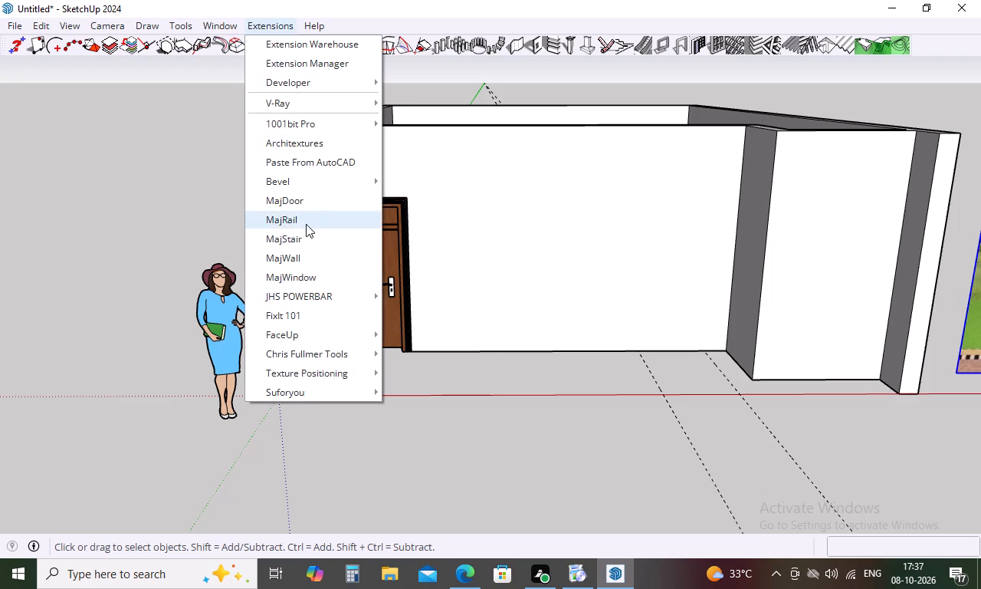
click(304, 207)
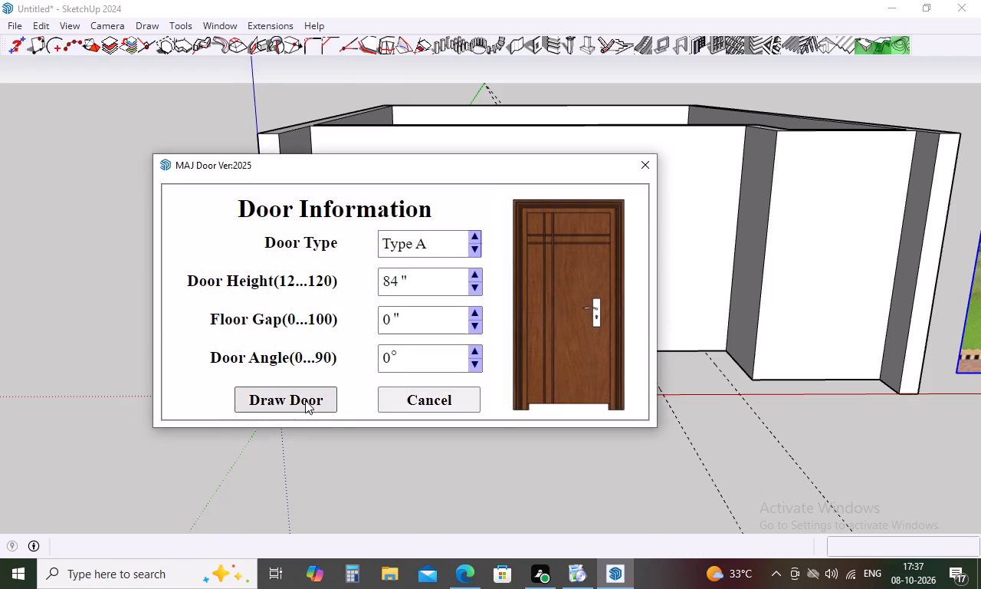
click(305, 400)
click(504, 323)
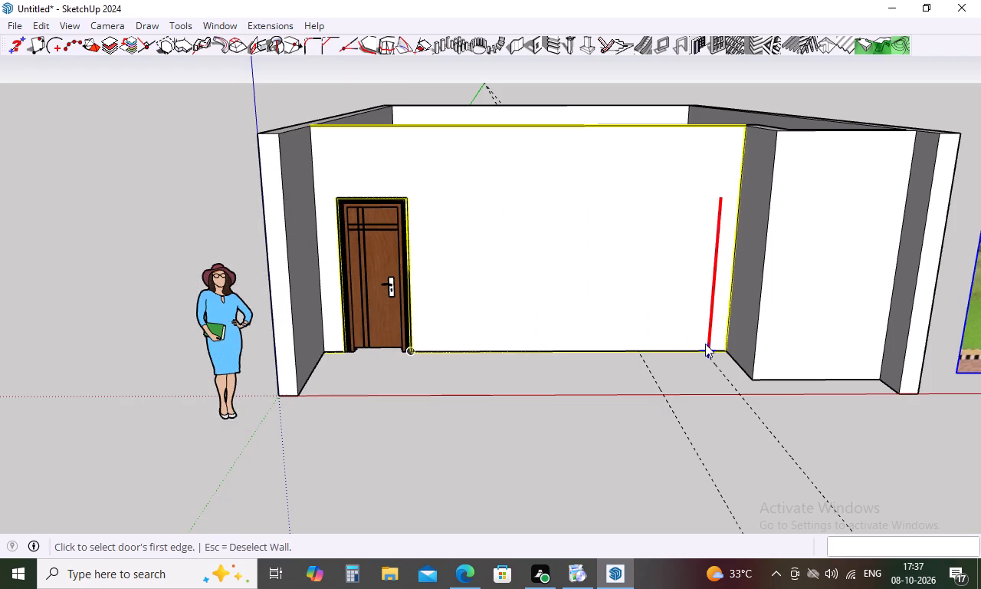
click(706, 350)
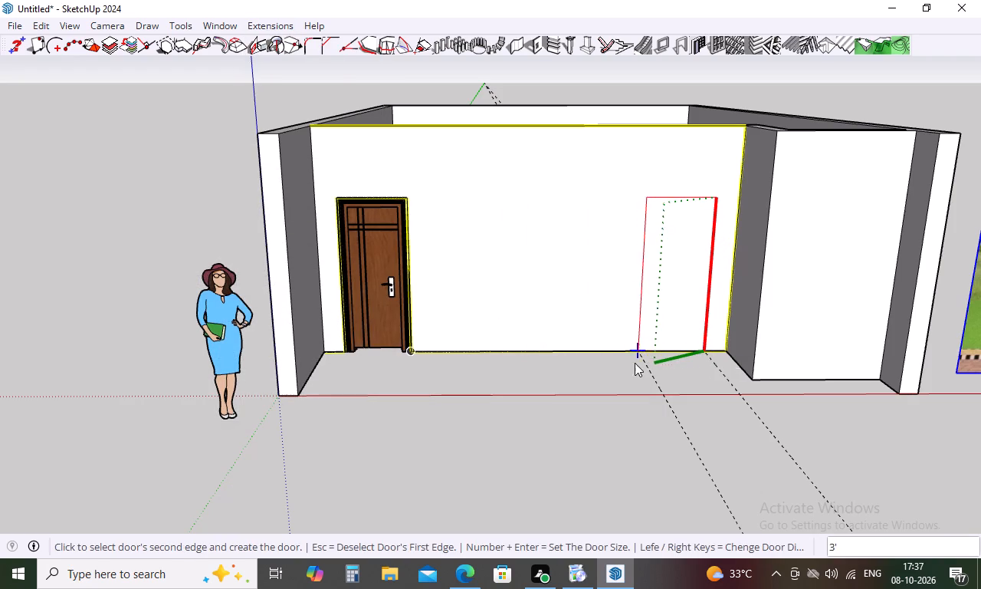
click(645, 355)
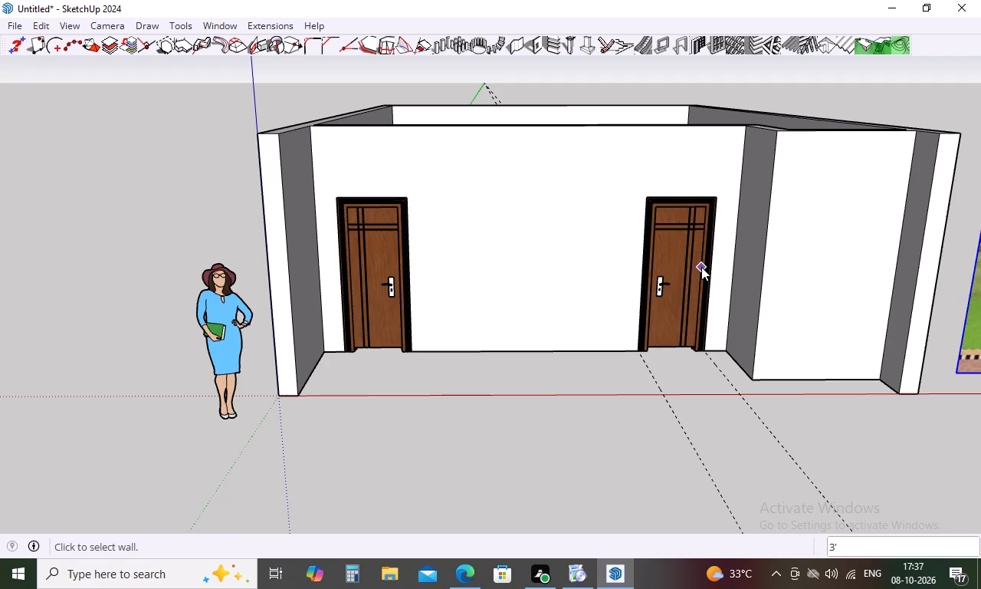
key(space)
key(Escape)
Place two vertical guides on the long front wall, each 3' inward from the inner edge of a door.
key(t)
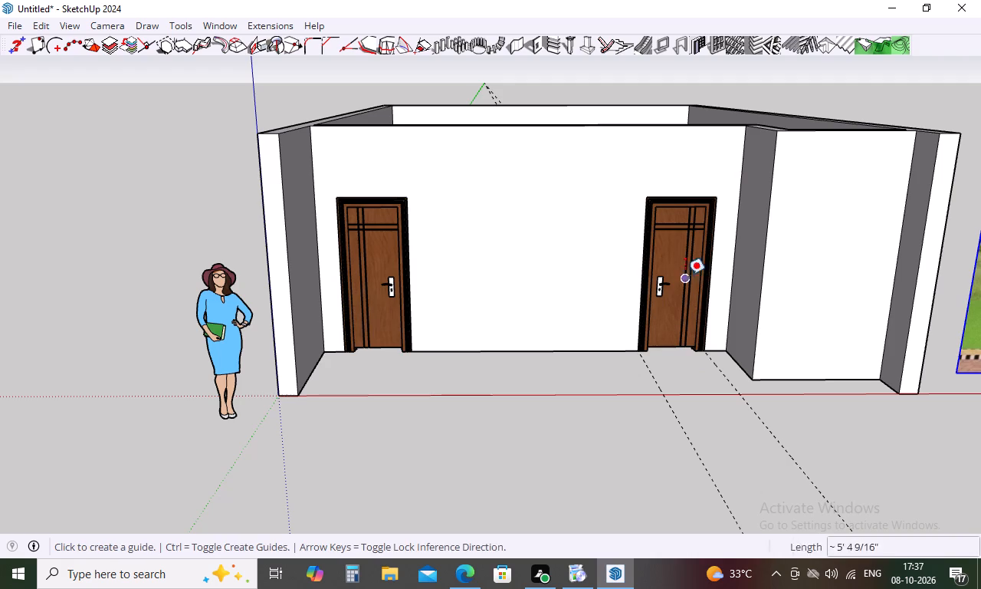
click(641, 266)
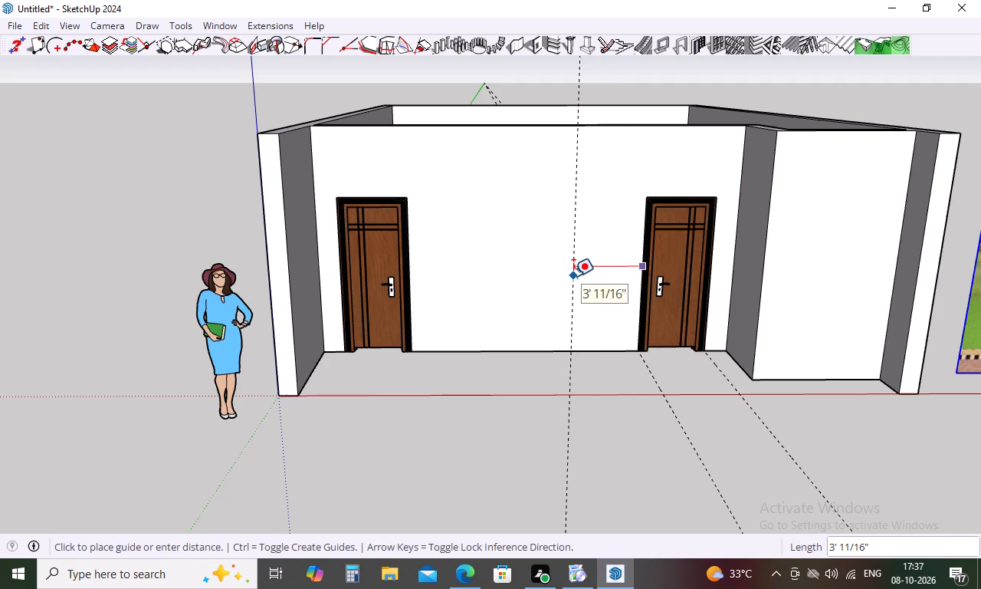
text(3')
key(Return)
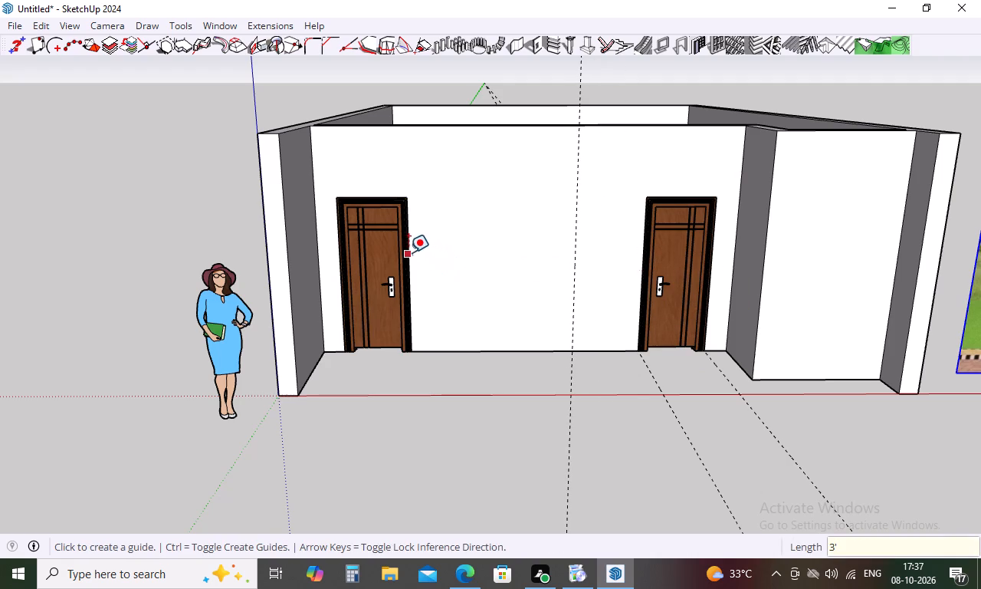
click(405, 250)
text(3')
key(Return)
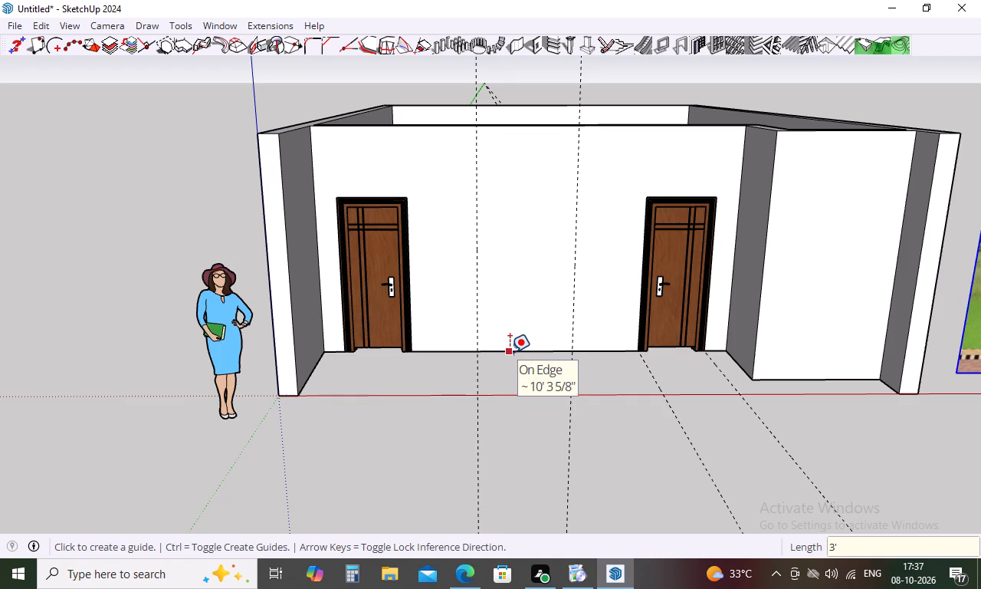
Place a horizontal guide 3' above the base edge of the long front wall.
click(510, 352)
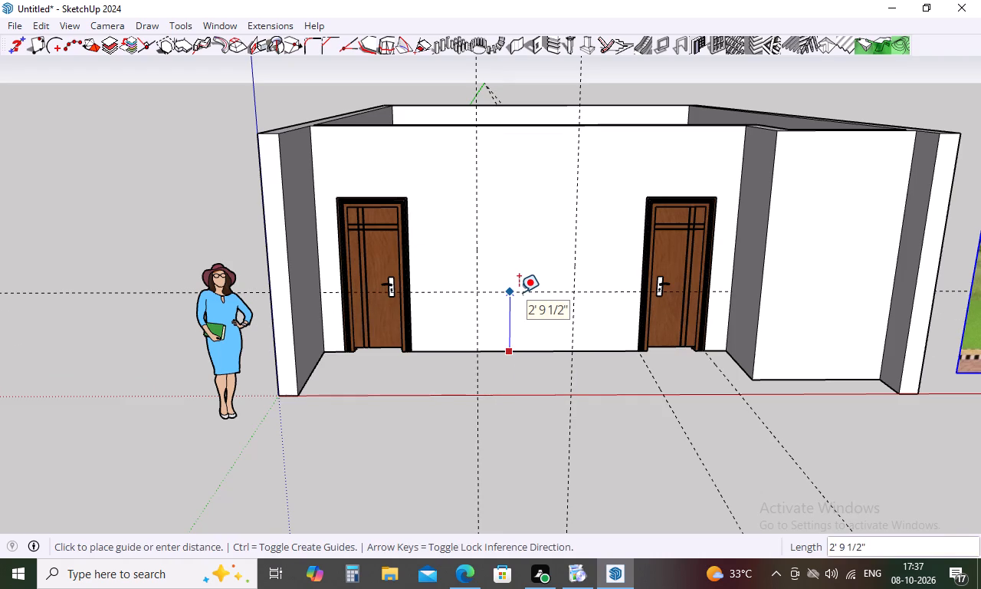
key(3)
key(apostrophe)
key(Return)
key(space)
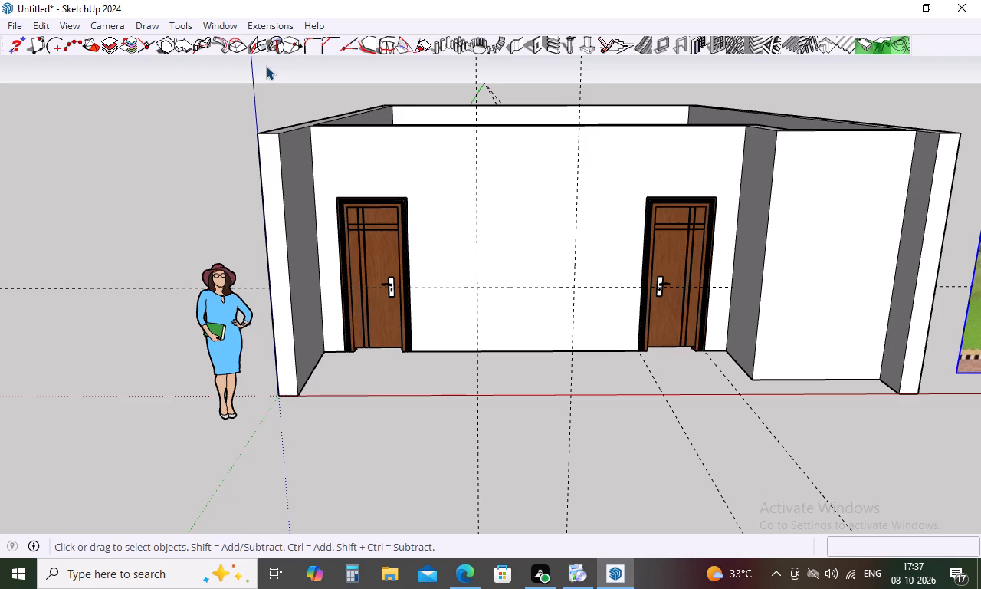
Offset a new vertical guide .25' inward from each of the two vertical guides between the doors.
key(t)
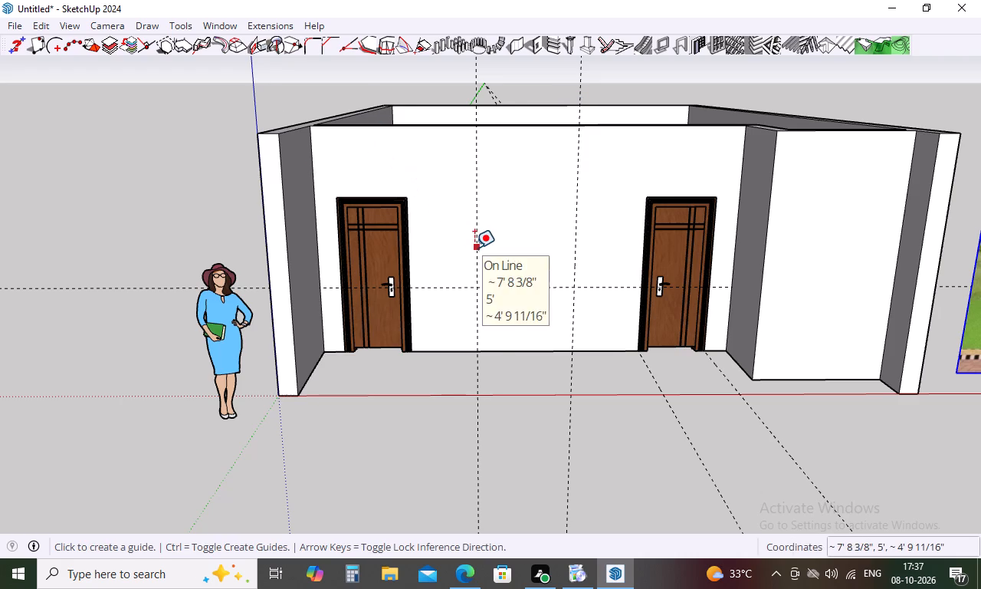
click(474, 248)
key(period)
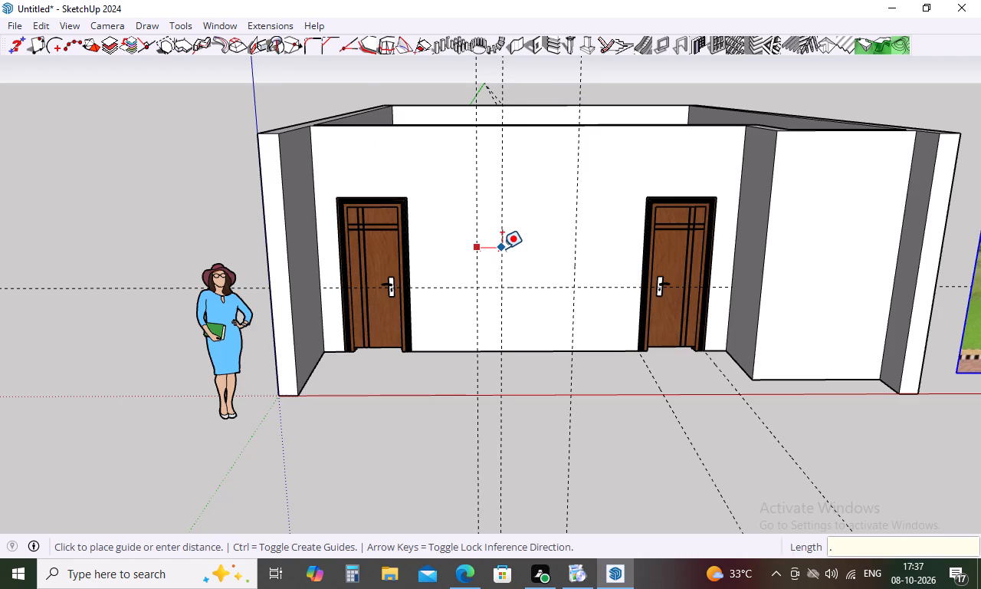
text(25)
key(apostrophe)
key(Return)
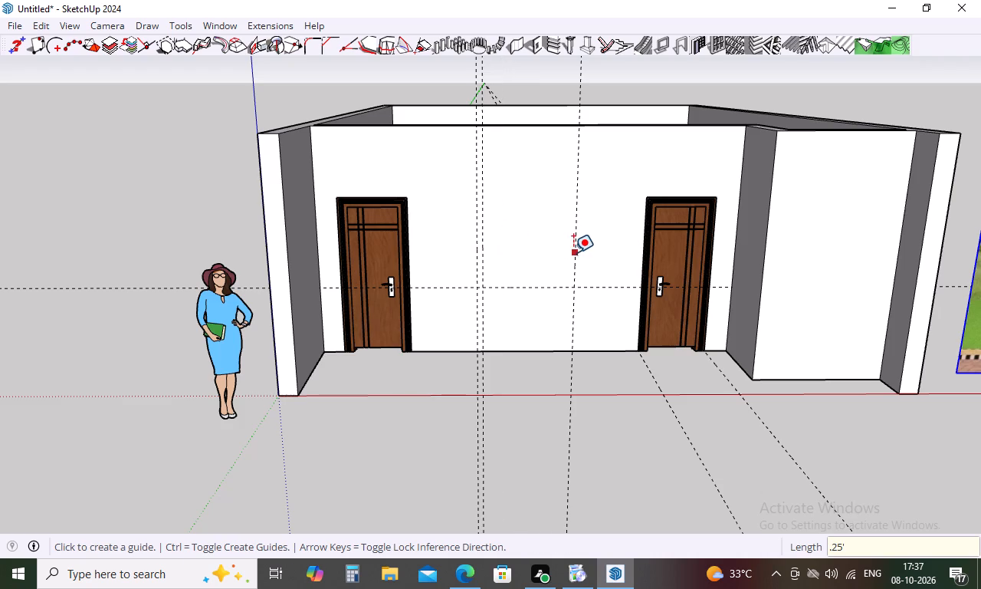
click(572, 252)
text(.25)
key(apostrophe)
key(Return)
key(space)
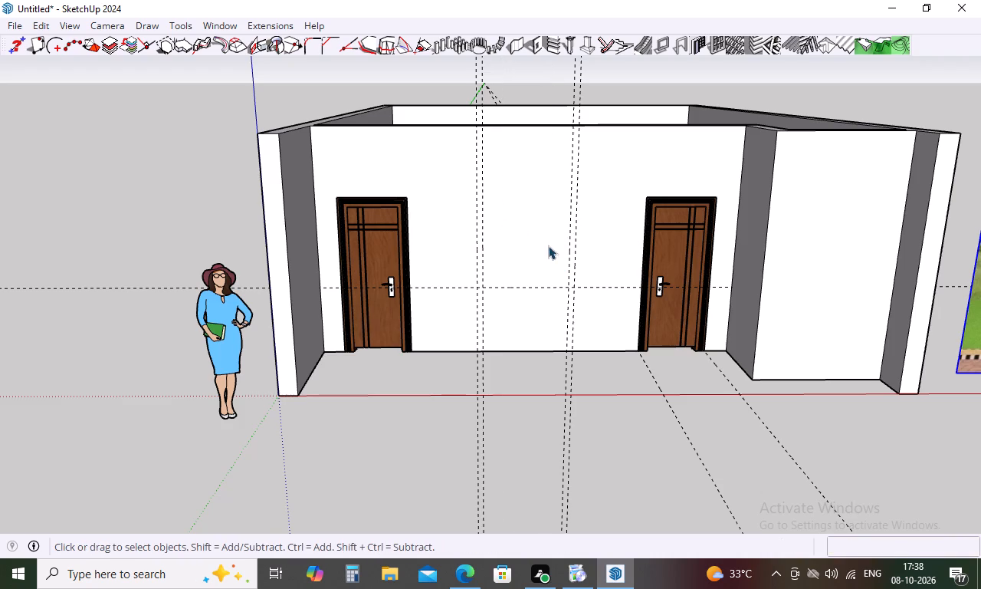
Delete the outer vertical guide of each closely spaced pair on the long front wall.
click(573, 321)
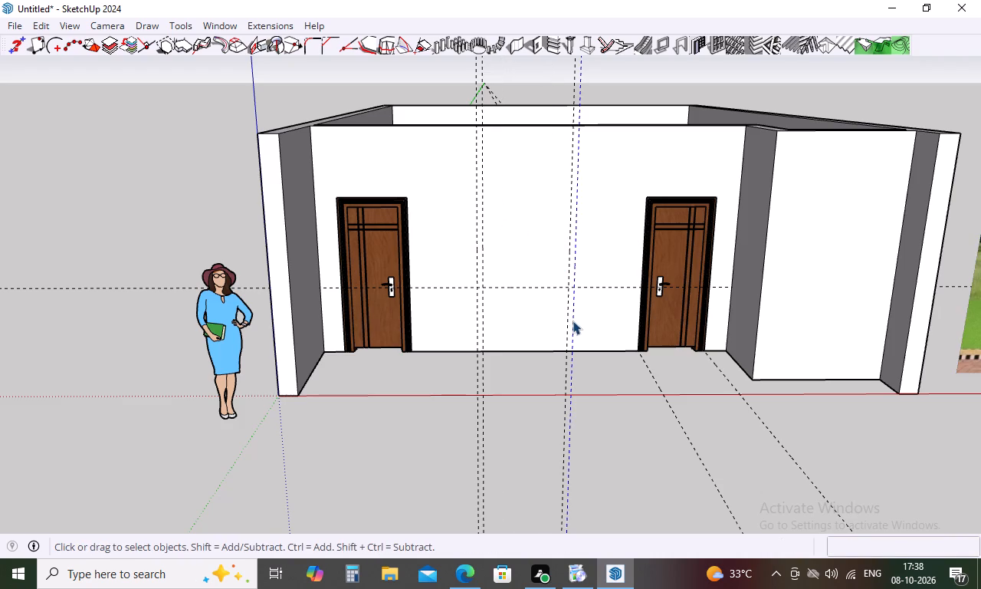
key(Delete)
click(475, 304)
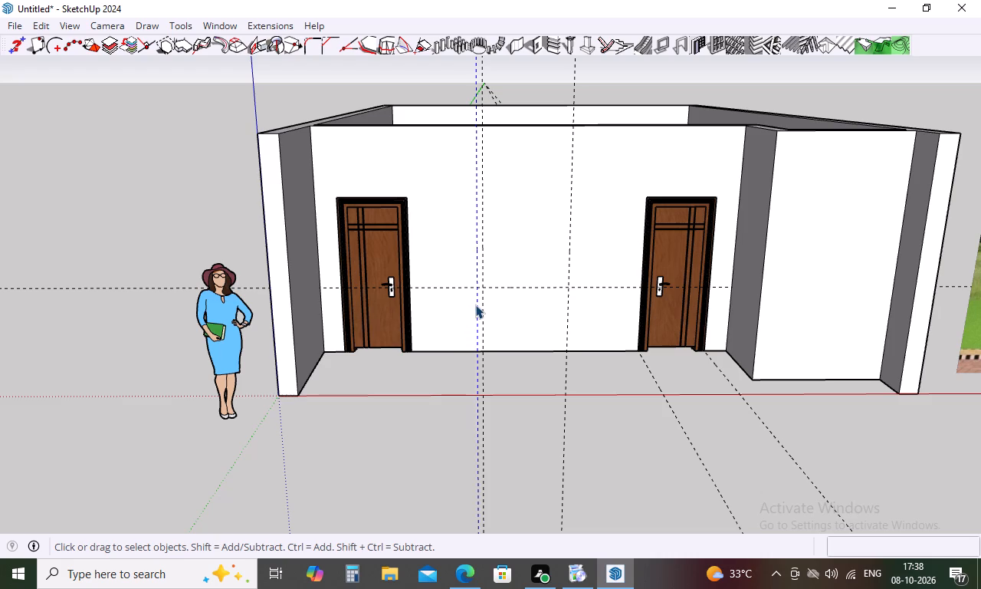
key(Delete)
Display the Large Tool Set.
middle_drag(513, 272, 508, 226)
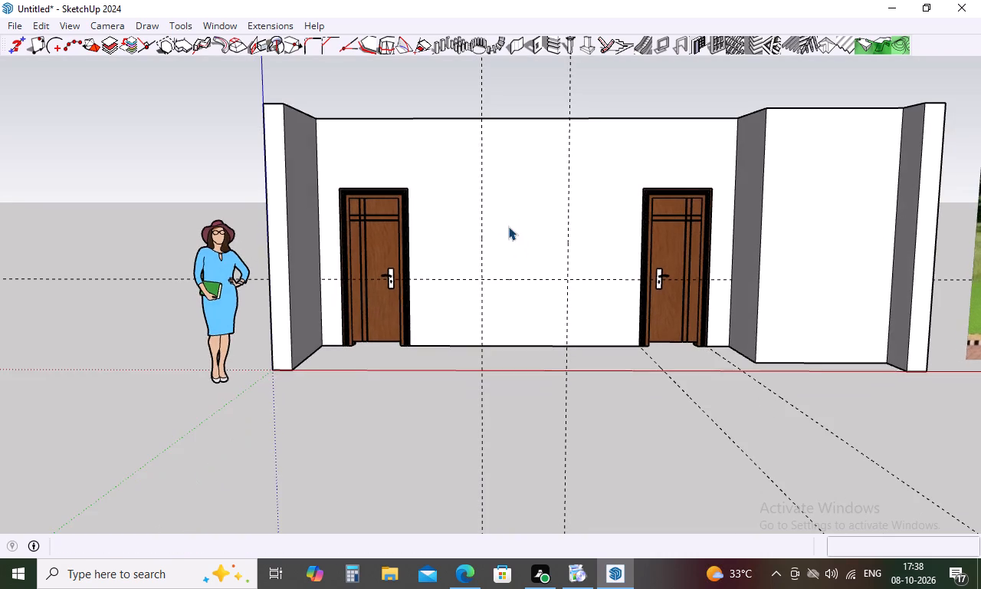
scroll(556, 283, up, 4)
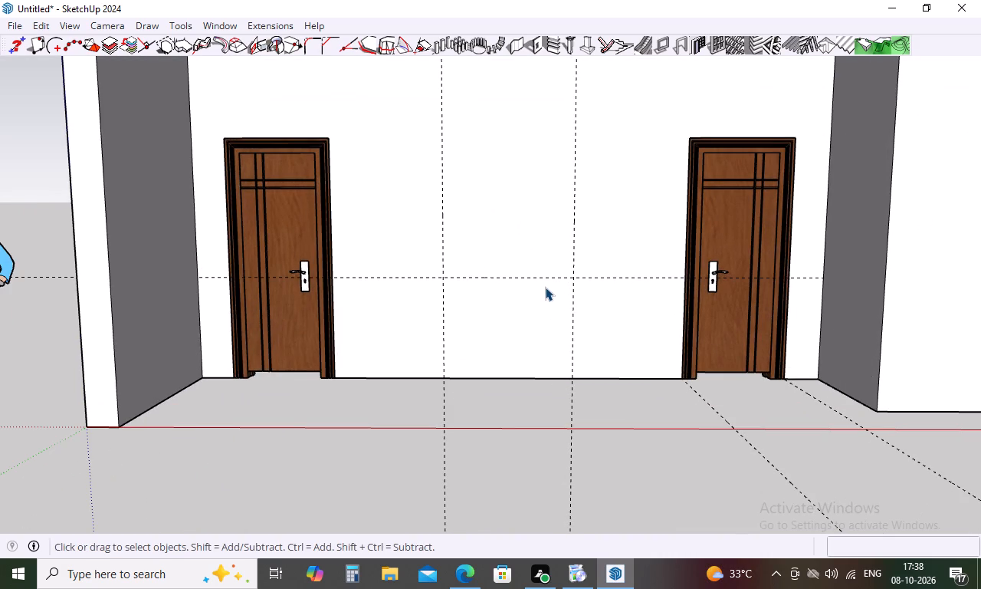
text(DI)
right_click(684, 18)
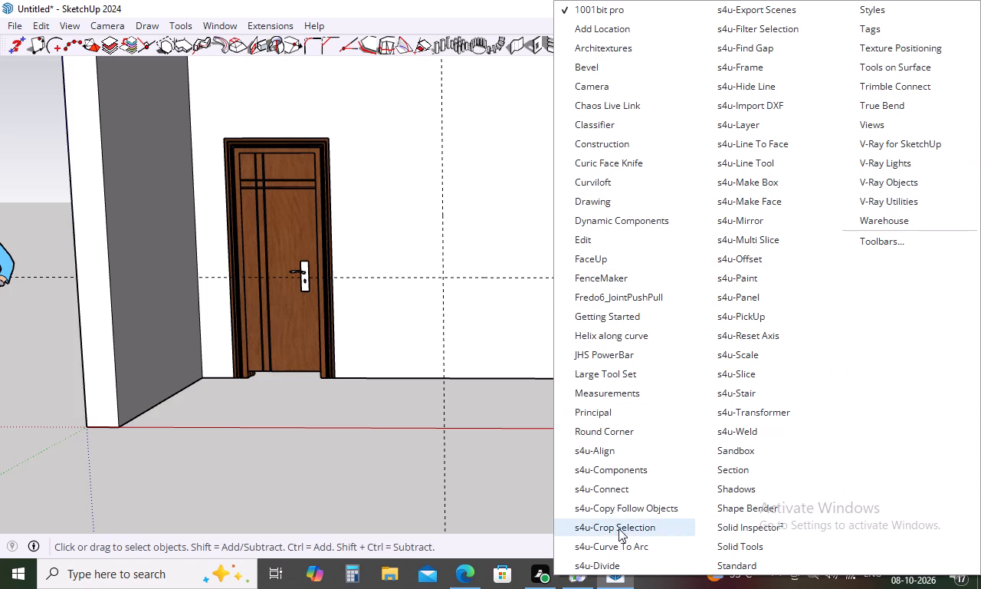
click(601, 372)
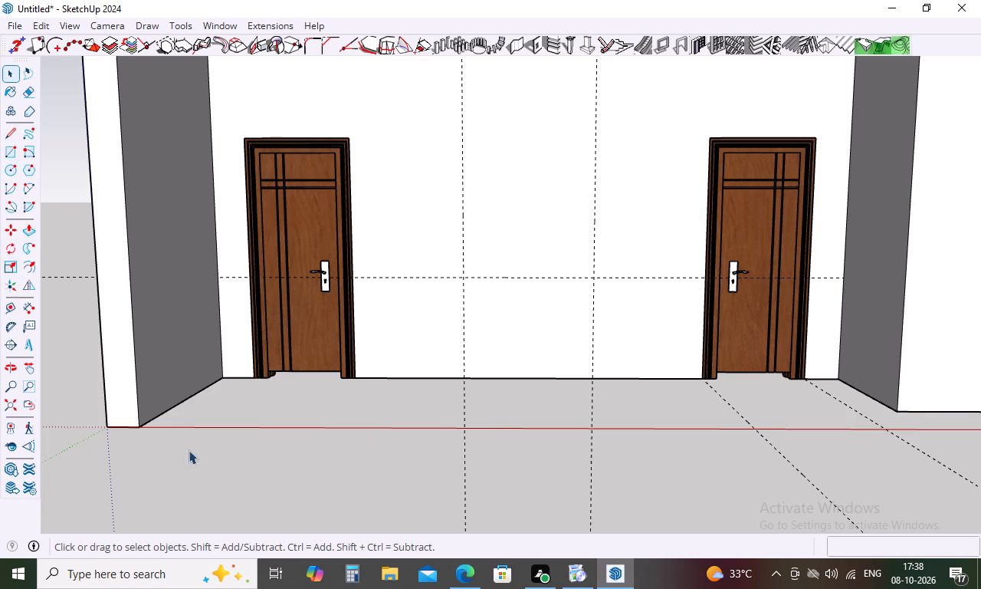
Measure the spacing between the two vertical guides along the horizontal guide with the Dimension tool.
click(28, 301)
click(464, 278)
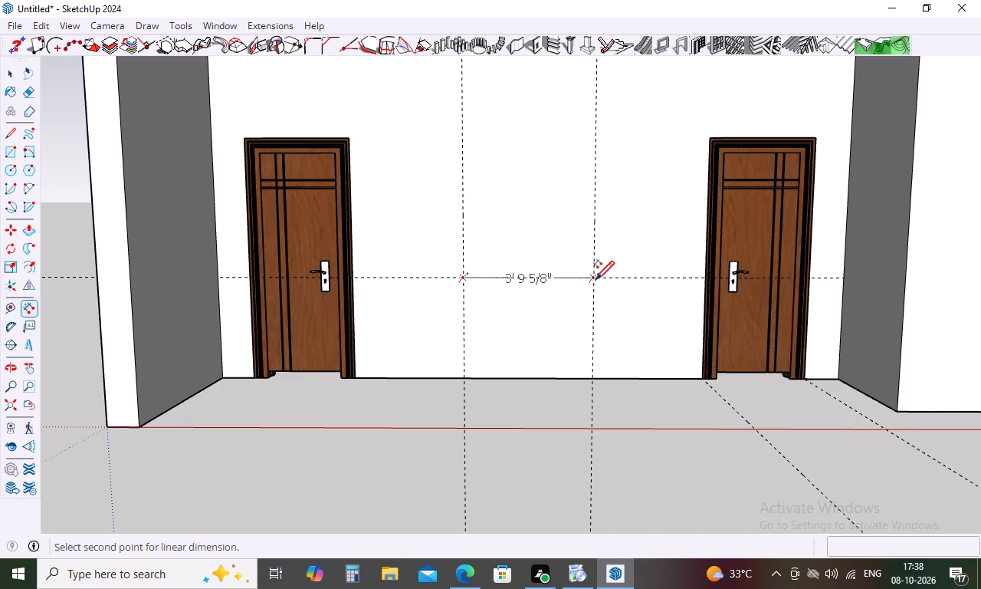
key(Escape)
Offset a new vertical guide 4.5" inward from each of the two vertical guides between the doors.
key(t)
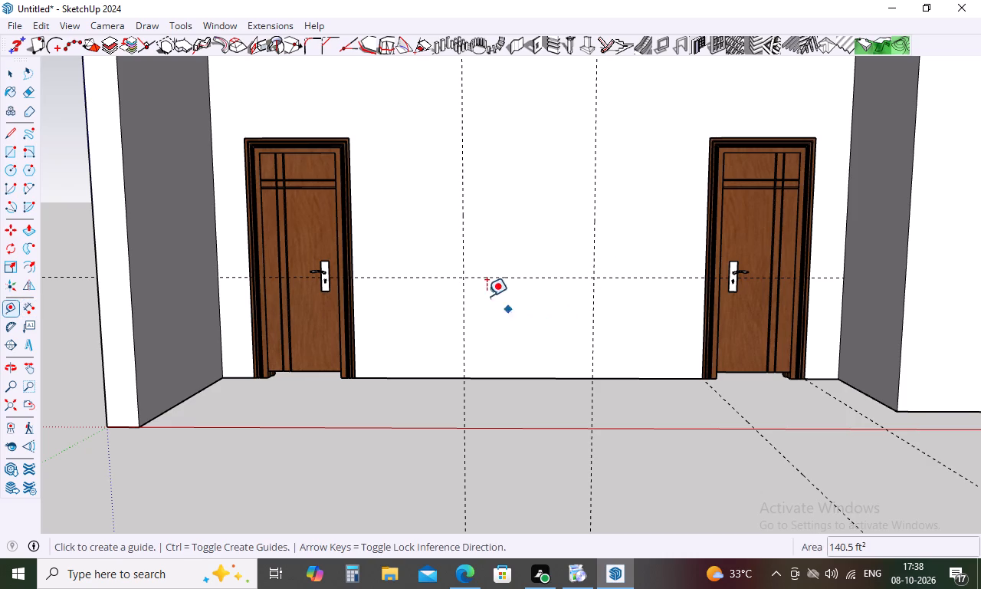
click(459, 255)
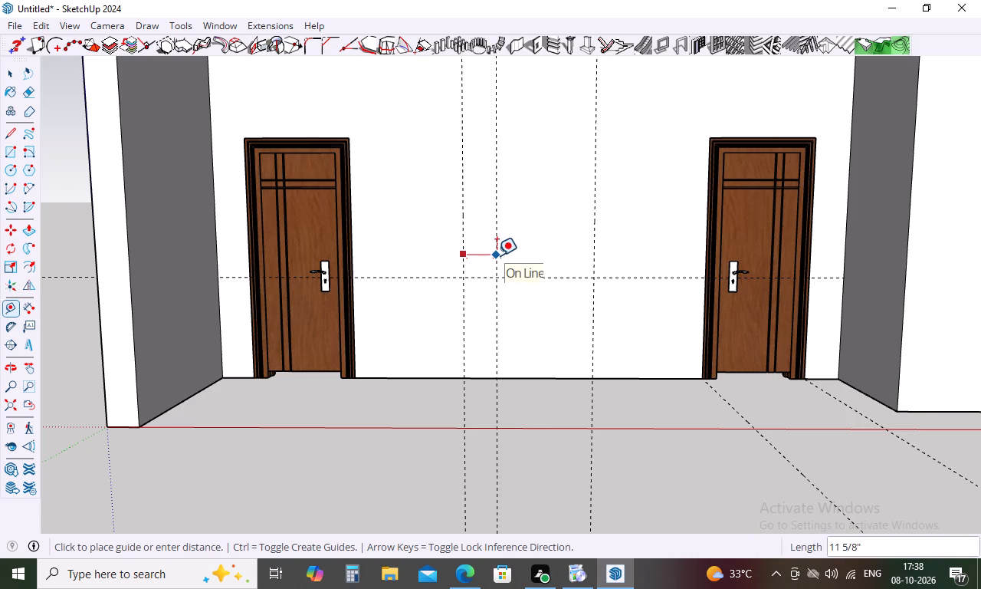
text(4.5)
key(Return)
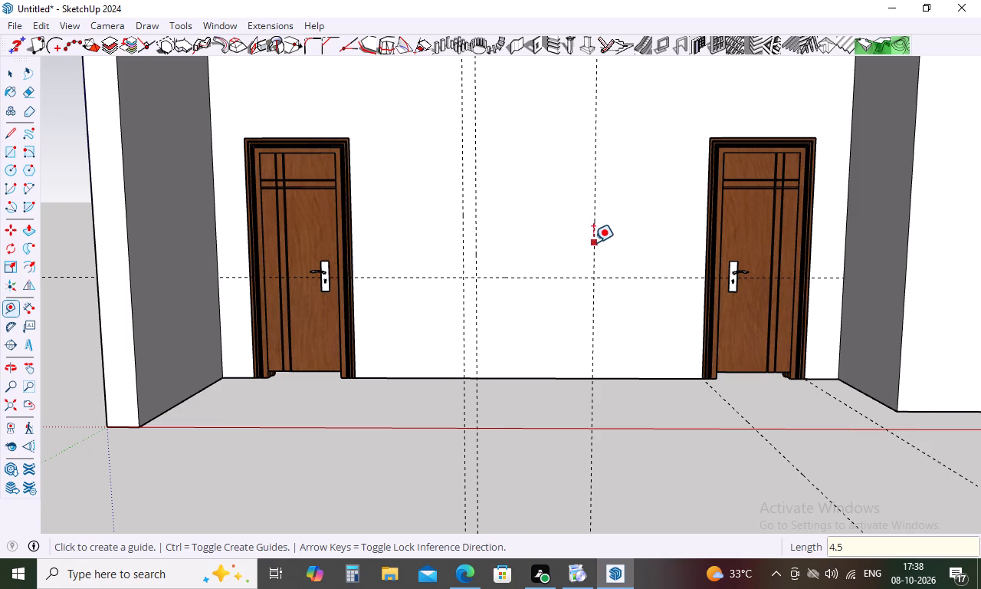
click(593, 242)
text(4.5)
key(Return)
key(Escape)
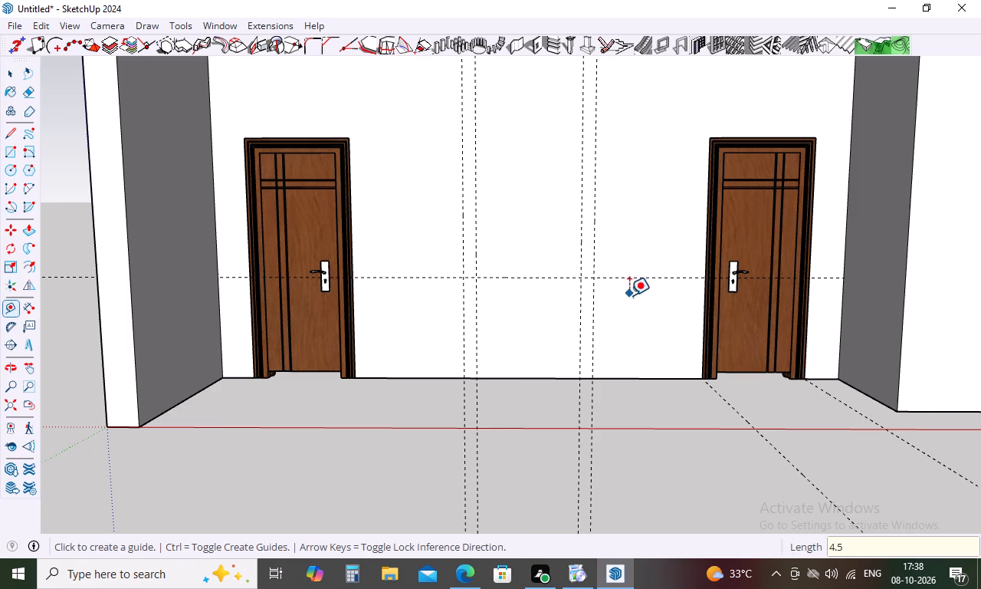
Delete the two outer vertical guides between the doors, keeping the inner pair.
key(space)
click(592, 327)
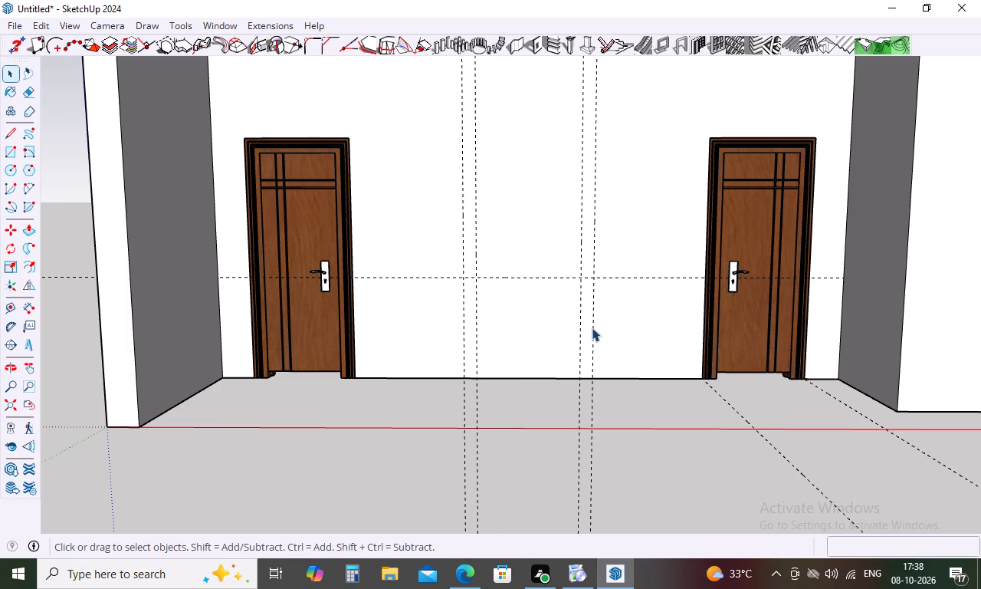
click(592, 327)
key(Delete)
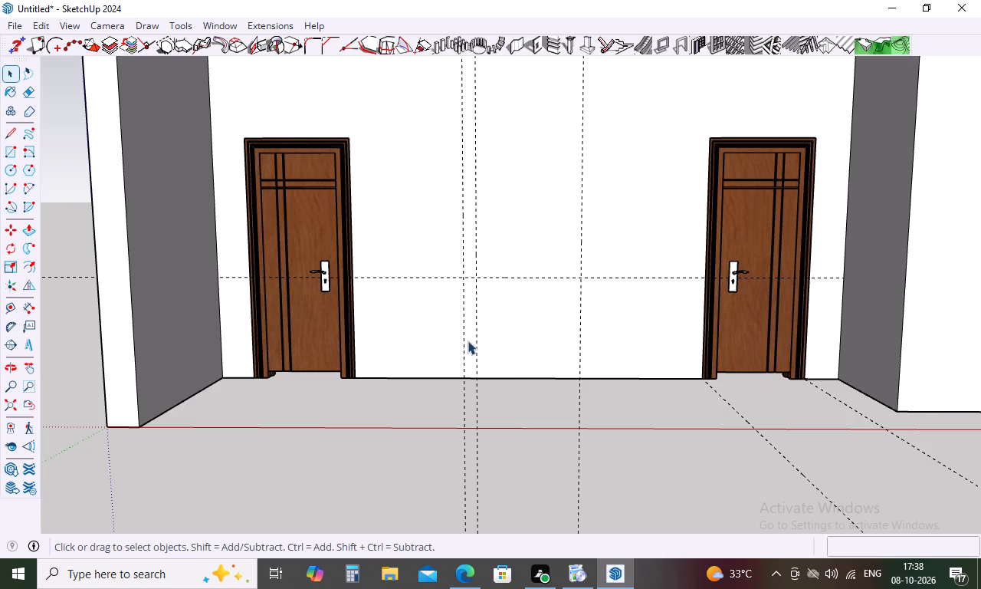
click(464, 322)
key(Delete)
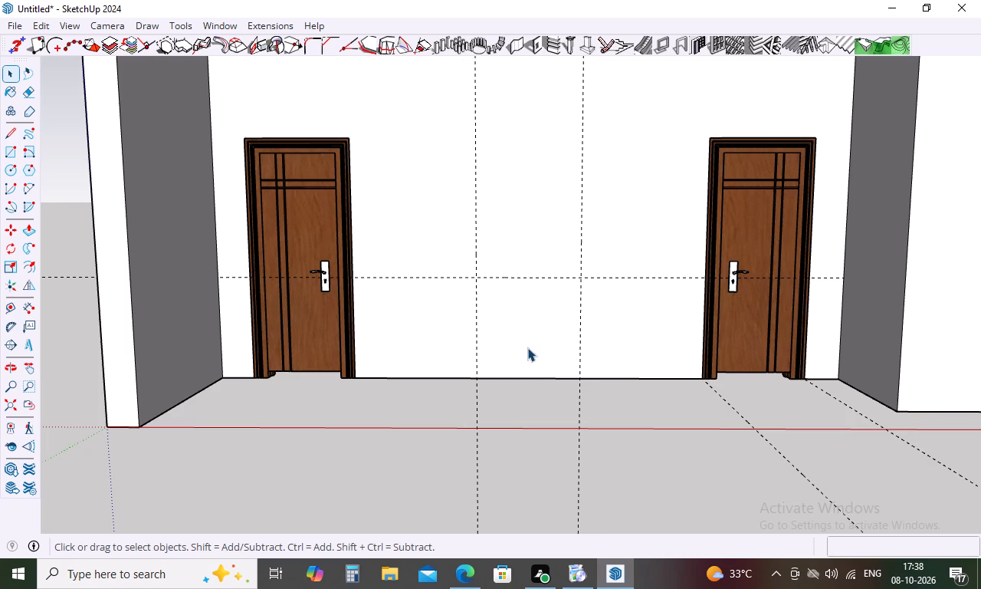
Insert a MajWindow Type B window, 48" high with a 36" floor gap, between the two vertical guides on the long front wall.
scroll(527, 344, down, 4)
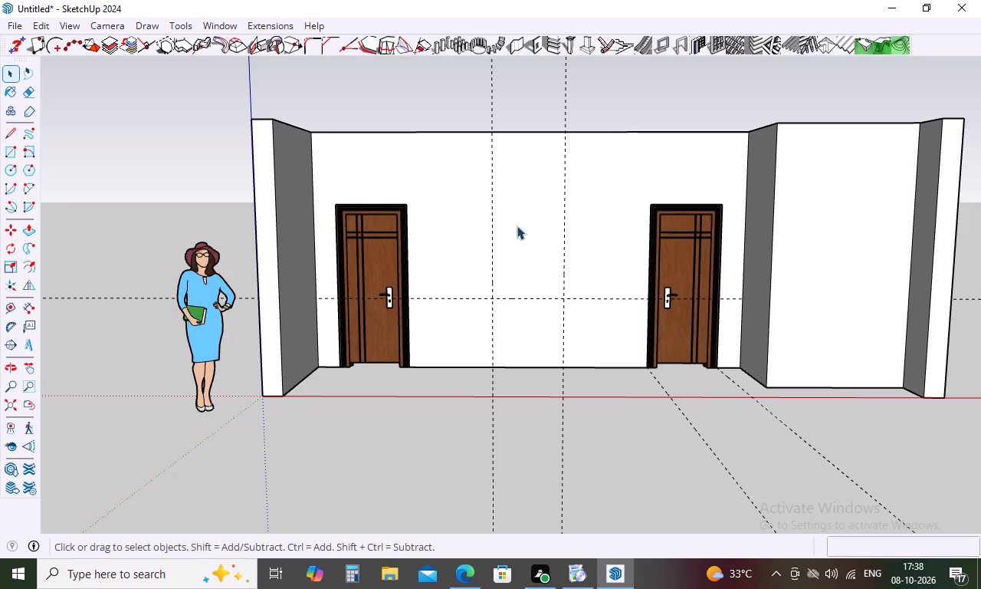
click(223, 23)
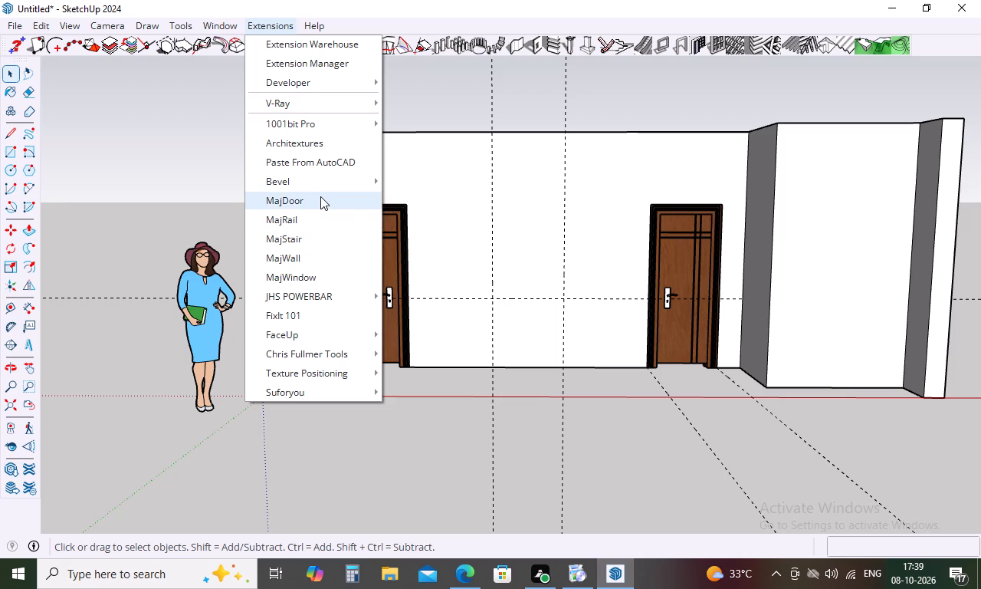
click(315, 279)
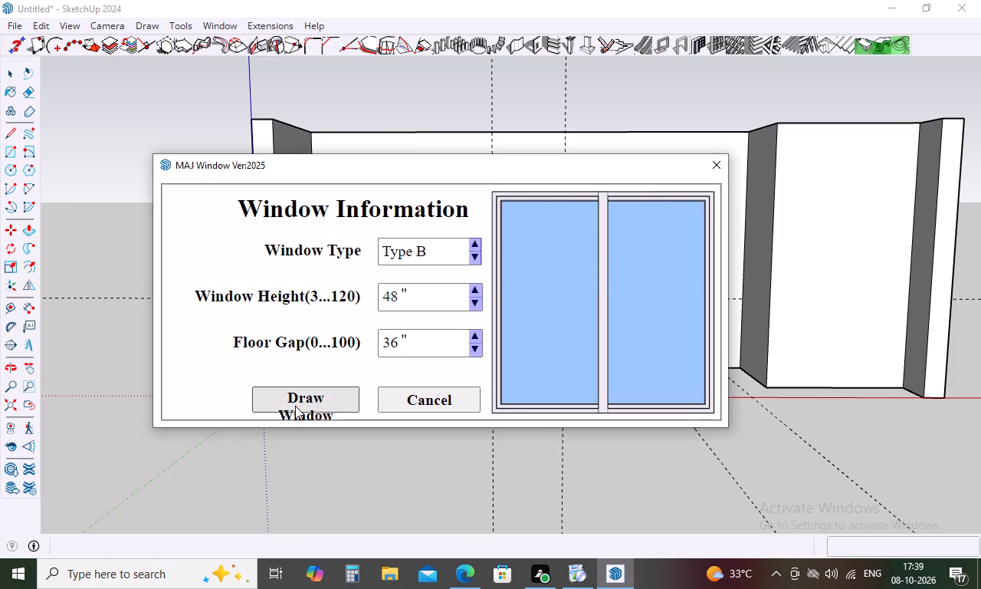
click(295, 406)
click(443, 341)
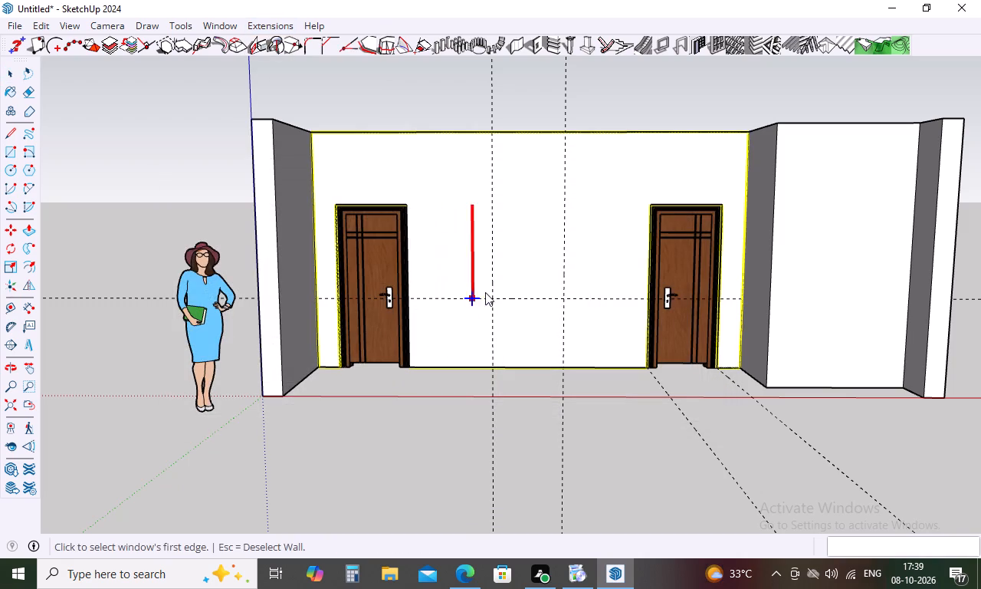
click(491, 296)
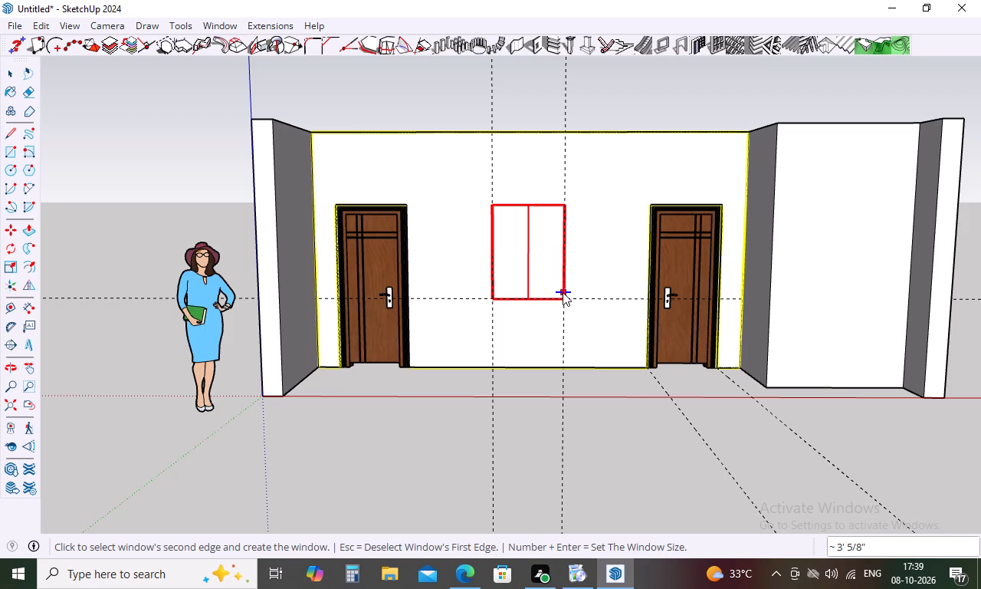
click(566, 296)
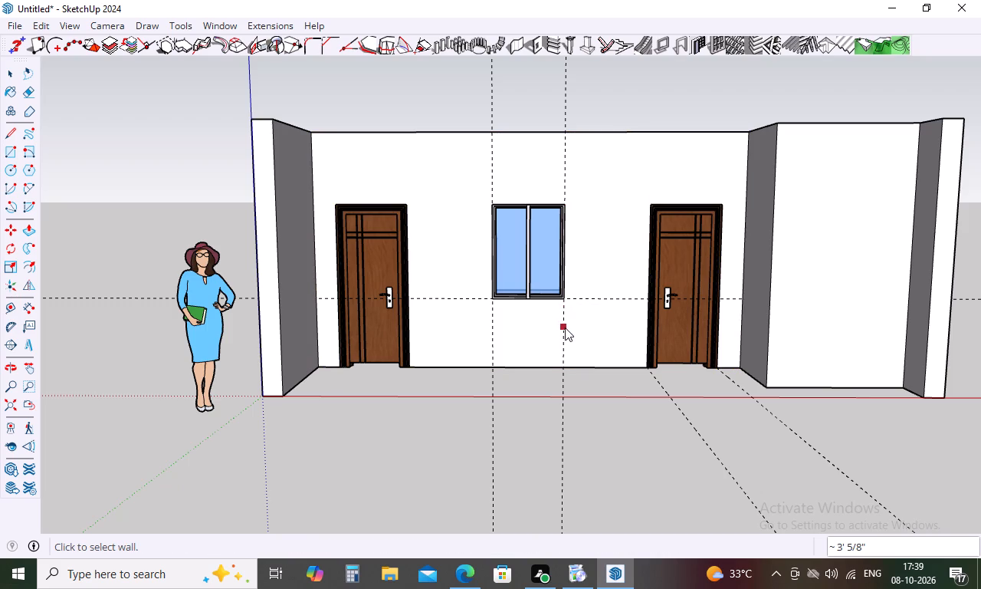
key(space)
Delete all construction guides from the model.
click(508, 449)
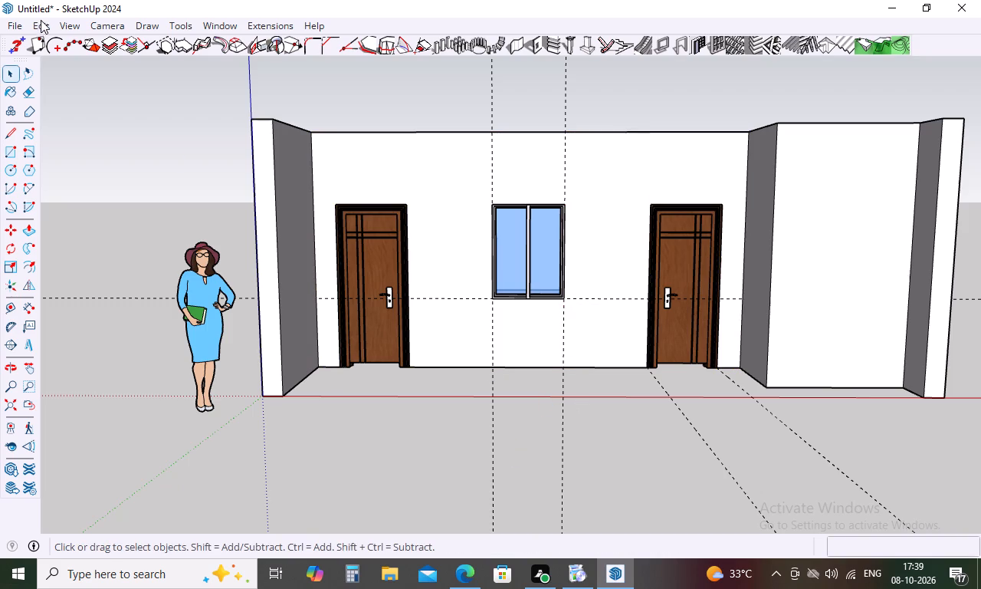
click(40, 28)
click(120, 182)
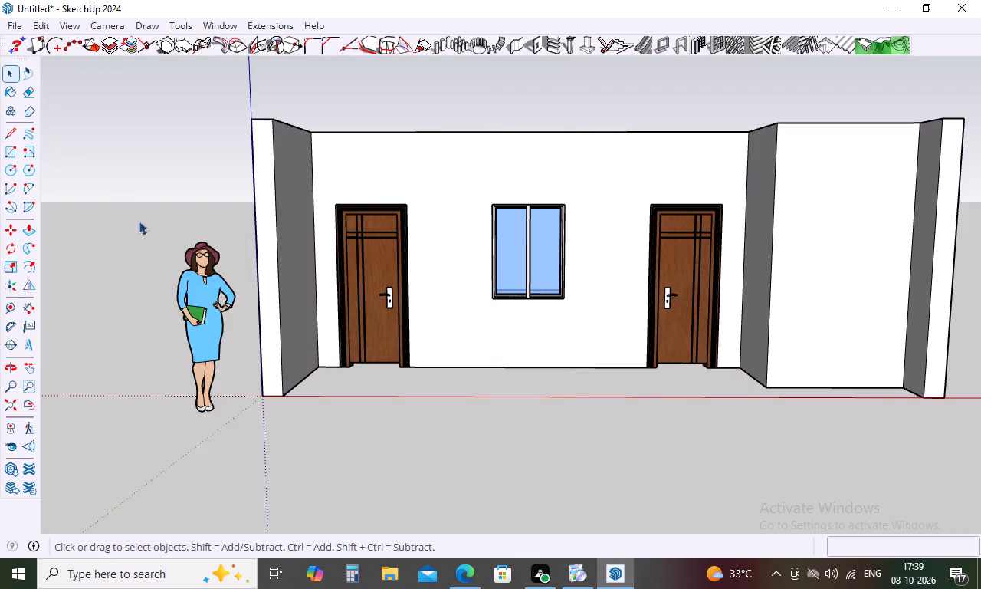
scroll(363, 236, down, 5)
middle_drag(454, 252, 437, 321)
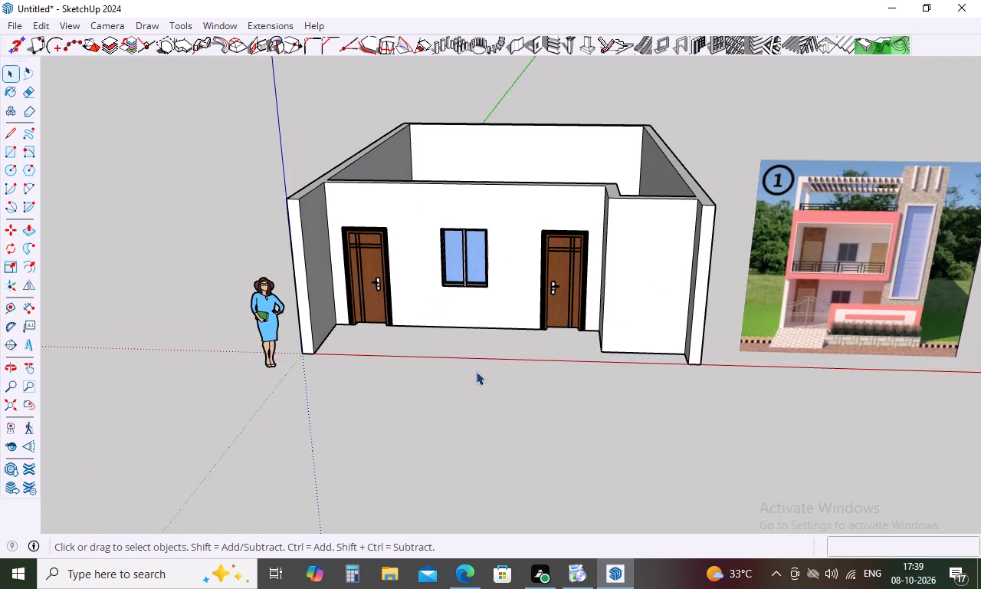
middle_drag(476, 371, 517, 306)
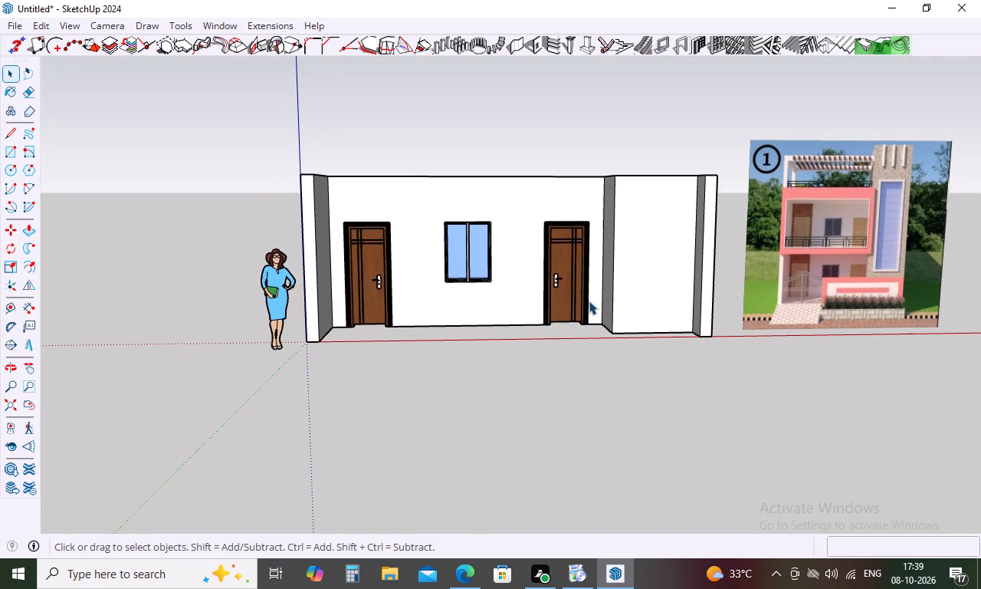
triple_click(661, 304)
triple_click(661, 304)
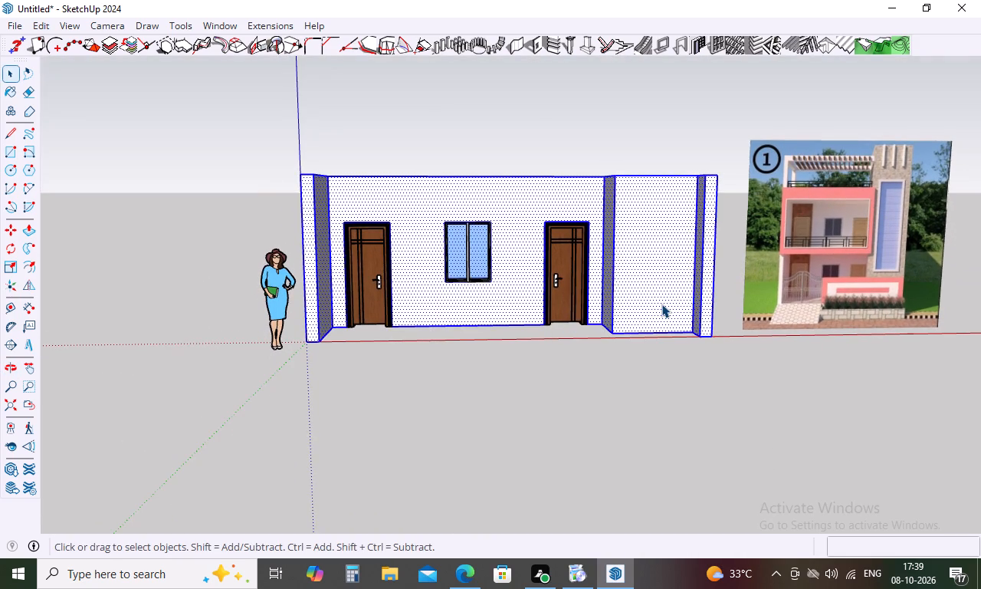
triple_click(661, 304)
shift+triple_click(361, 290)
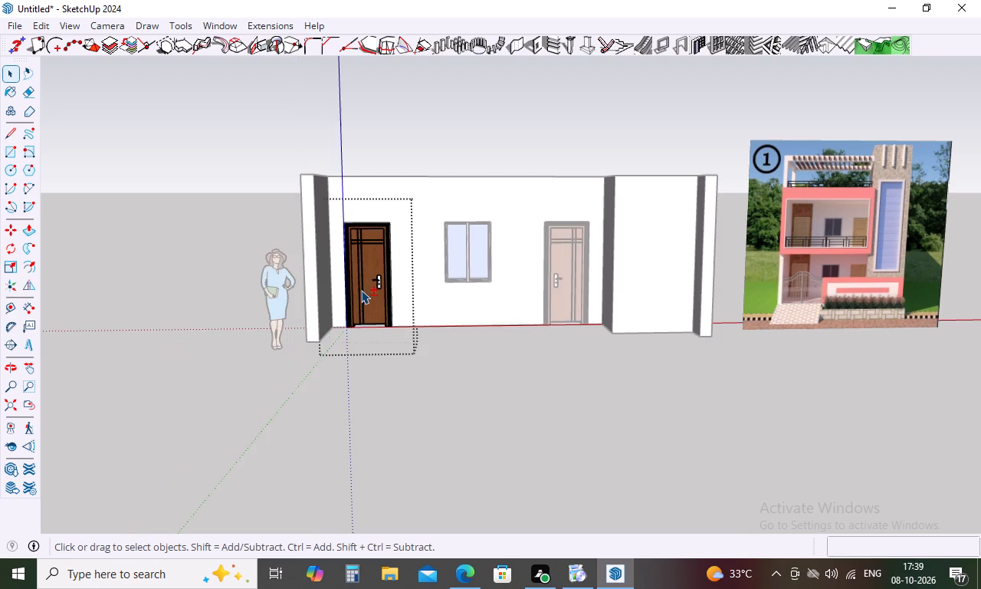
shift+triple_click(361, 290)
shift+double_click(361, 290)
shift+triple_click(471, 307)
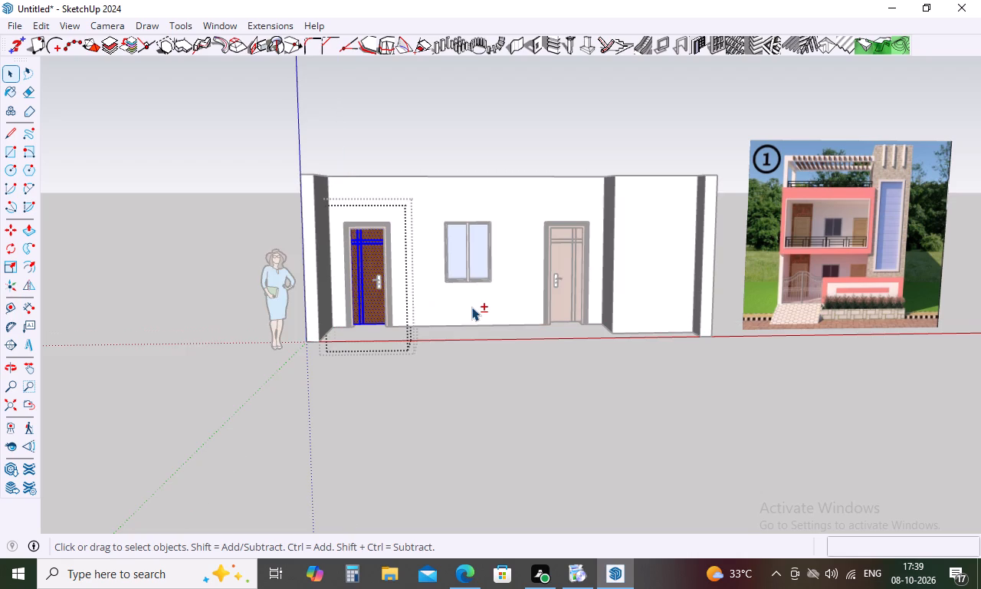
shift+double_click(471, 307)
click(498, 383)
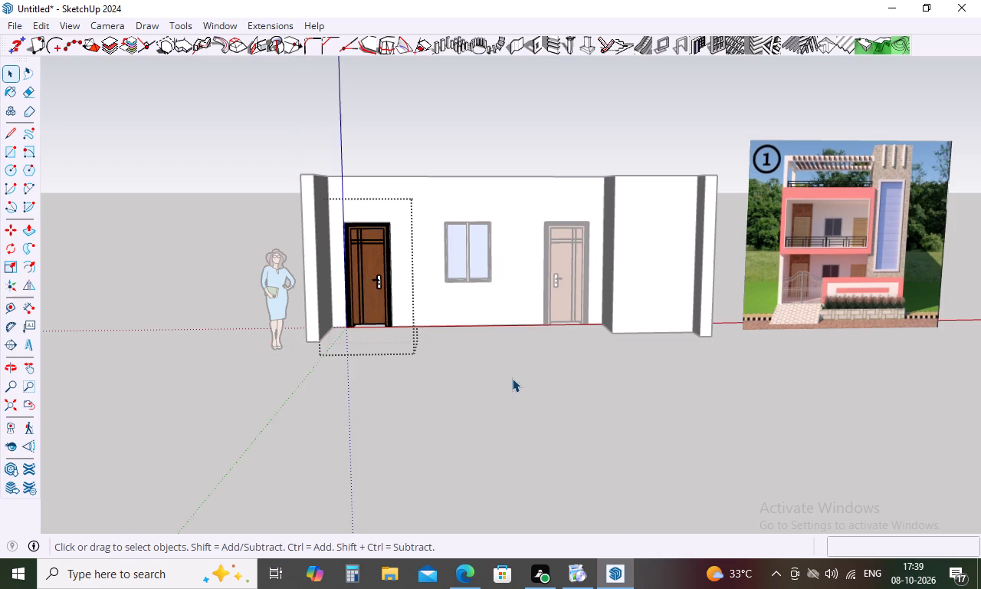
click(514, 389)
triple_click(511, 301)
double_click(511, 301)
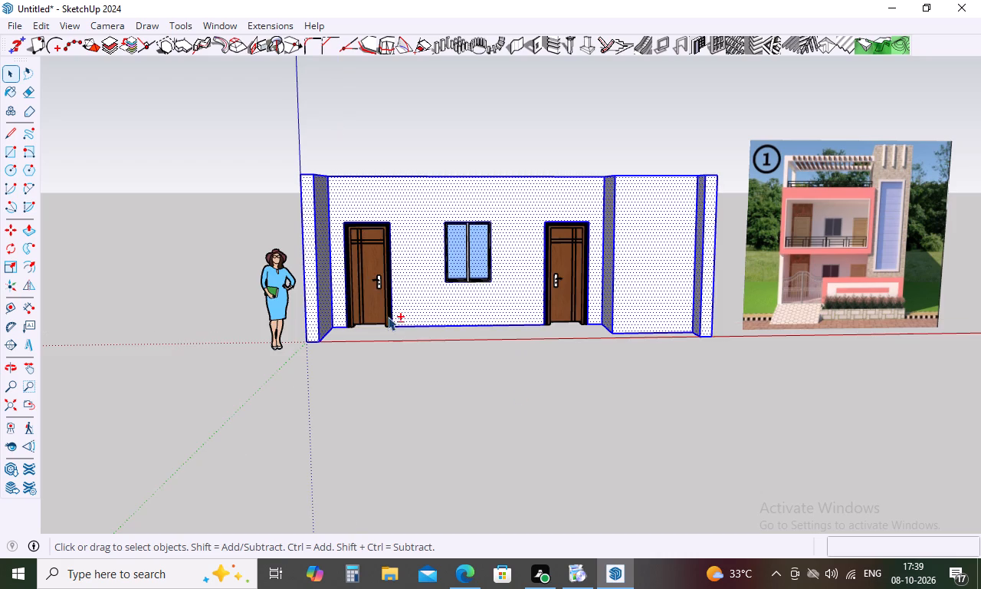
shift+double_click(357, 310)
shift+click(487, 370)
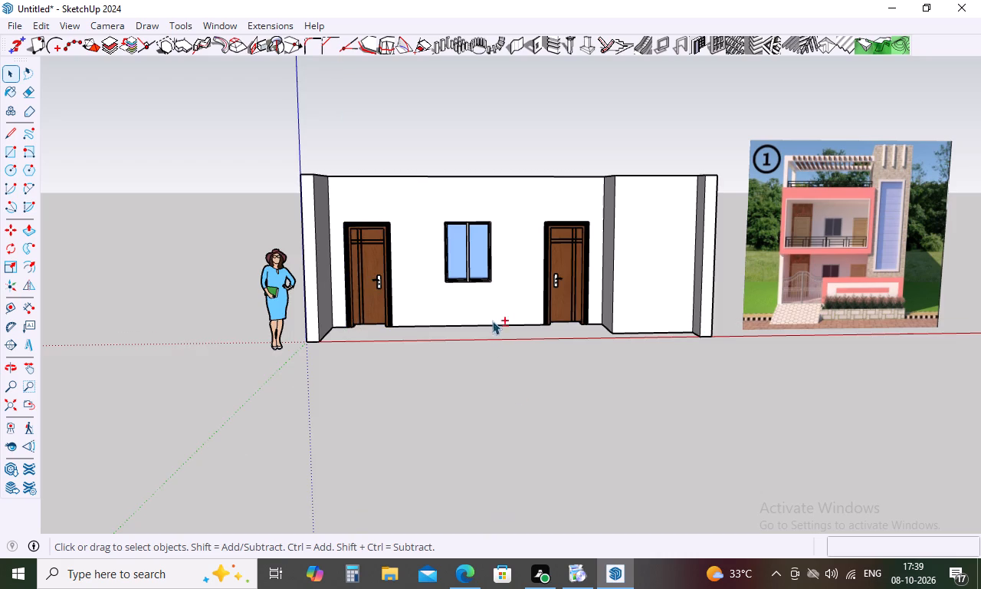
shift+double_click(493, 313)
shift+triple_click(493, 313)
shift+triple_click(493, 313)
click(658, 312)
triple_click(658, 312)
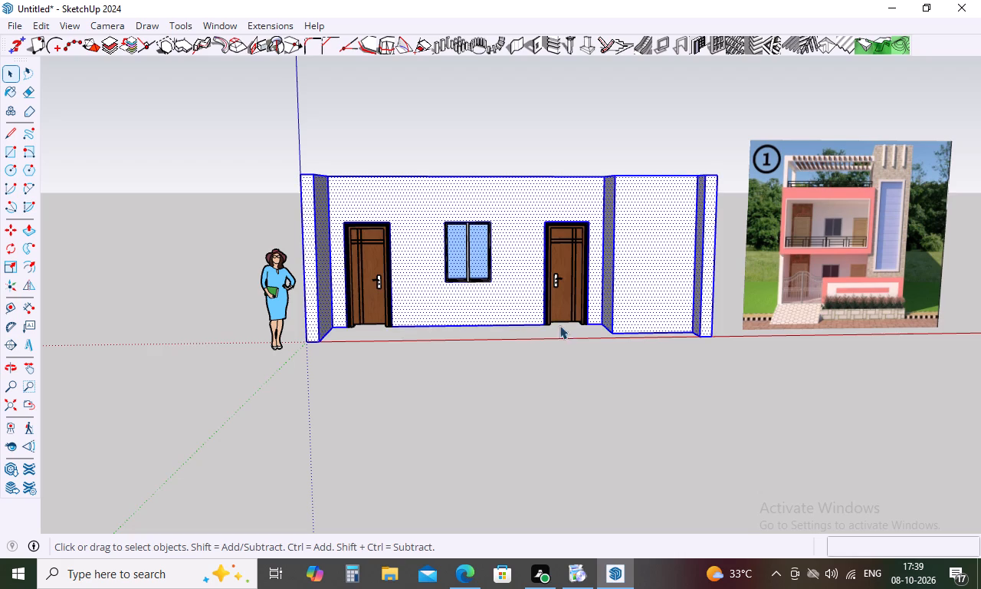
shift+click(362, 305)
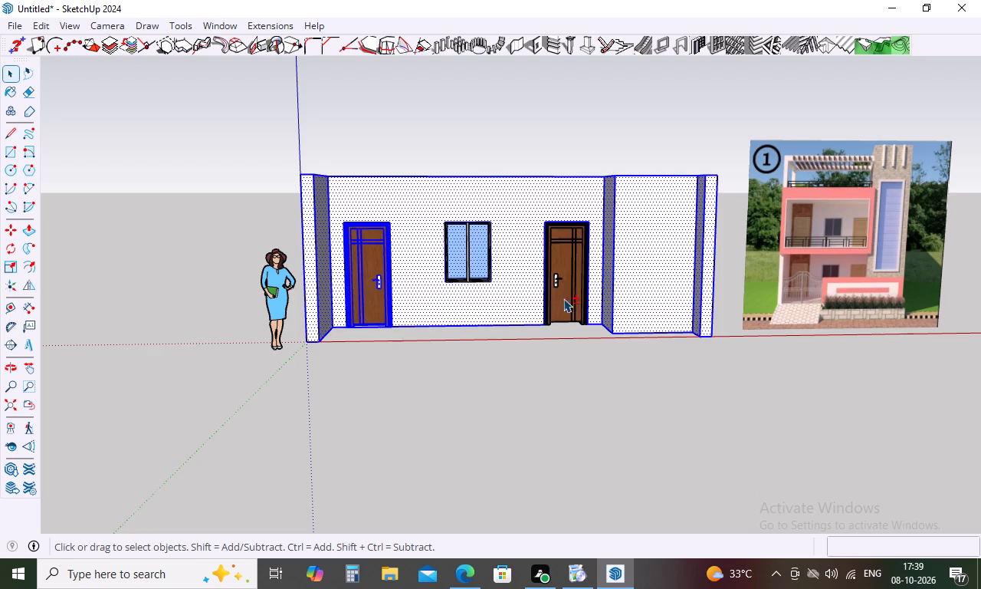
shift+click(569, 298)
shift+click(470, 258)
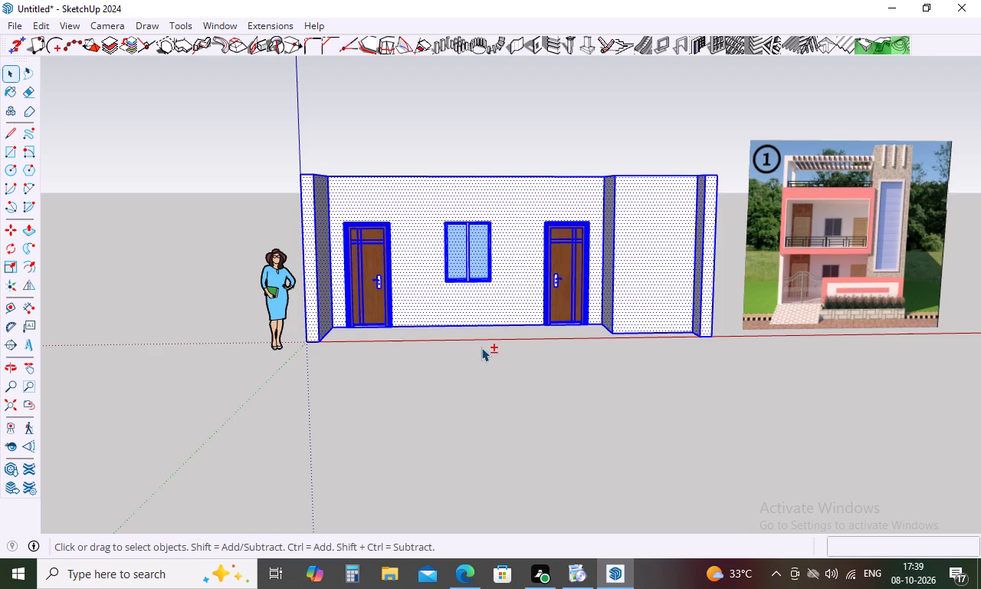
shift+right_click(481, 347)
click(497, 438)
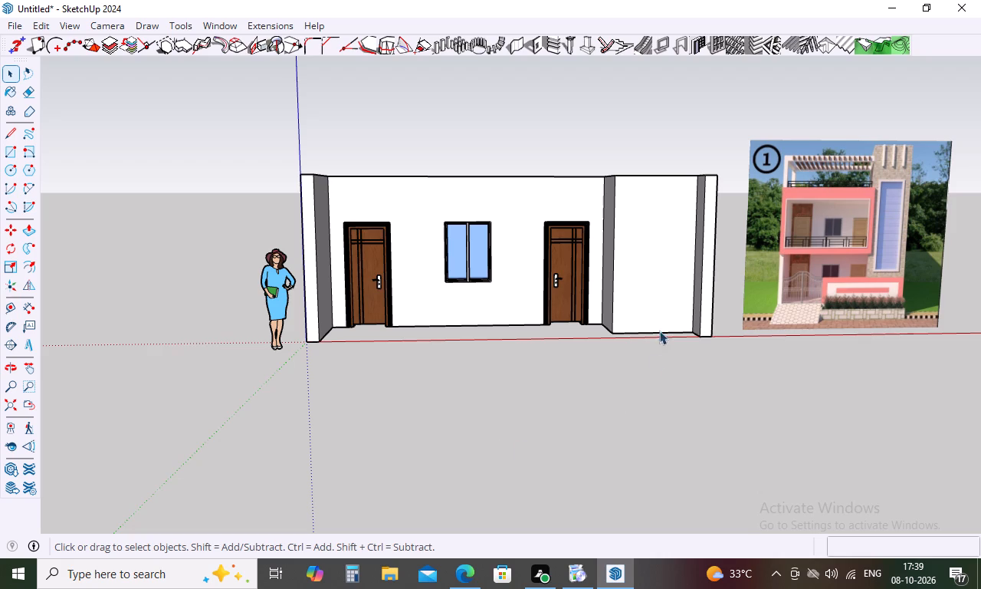
Select all connected wall faces and edges and combine them into a group.
click(647, 296)
triple_click(645, 280)
triple_click(645, 280)
right_click(645, 280)
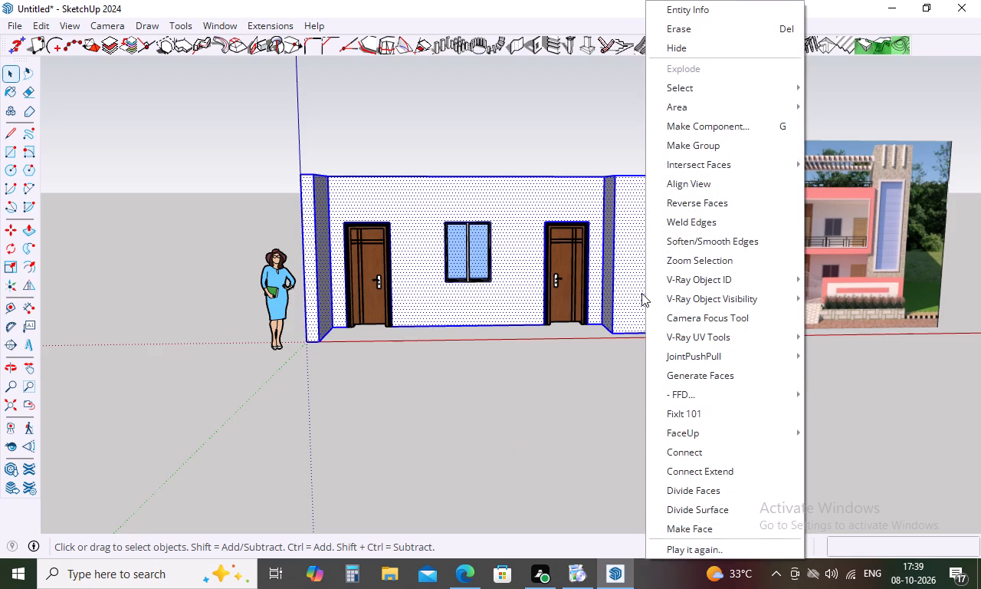
click(689, 149)
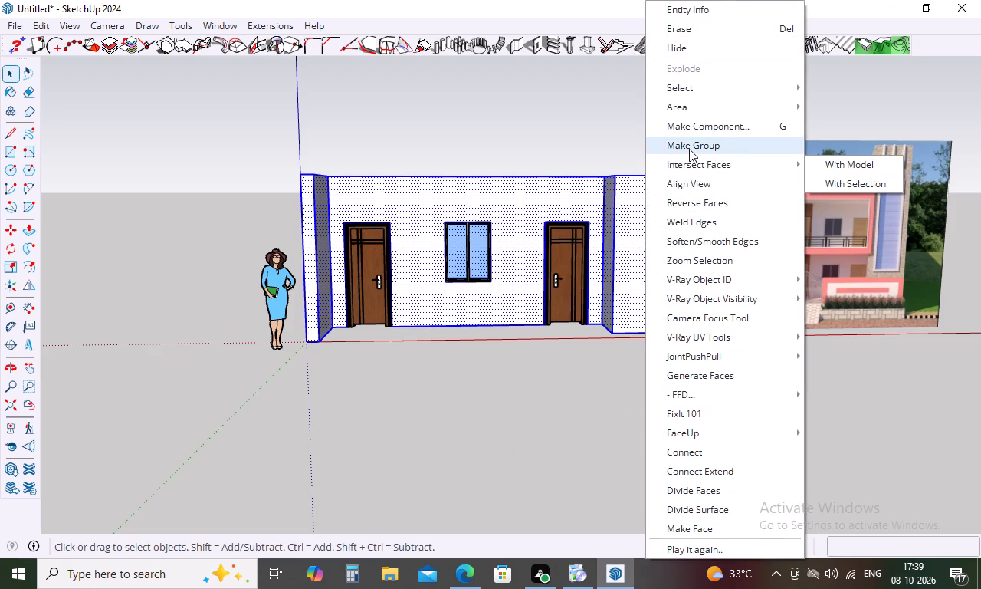
click(566, 401)
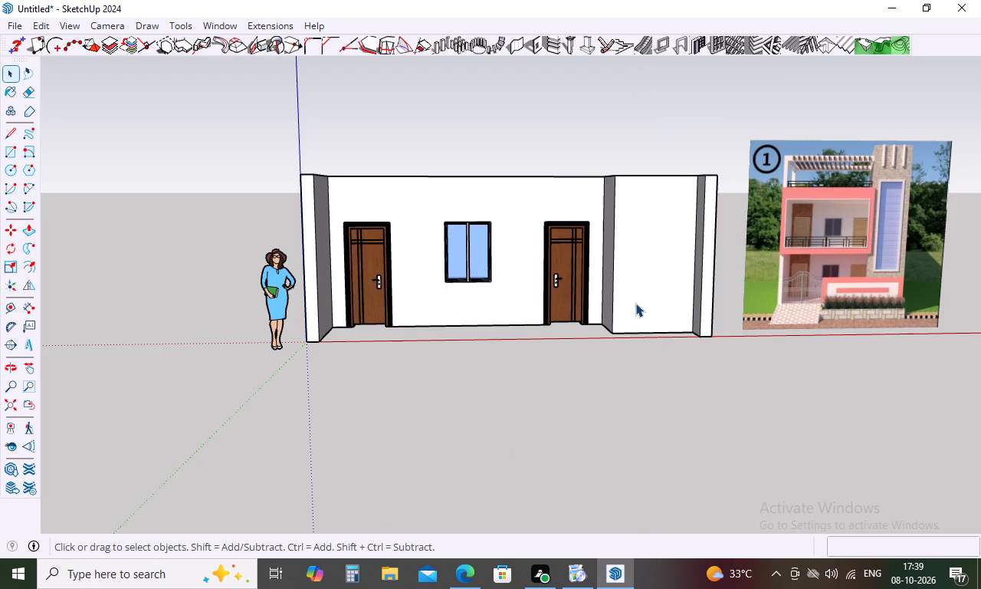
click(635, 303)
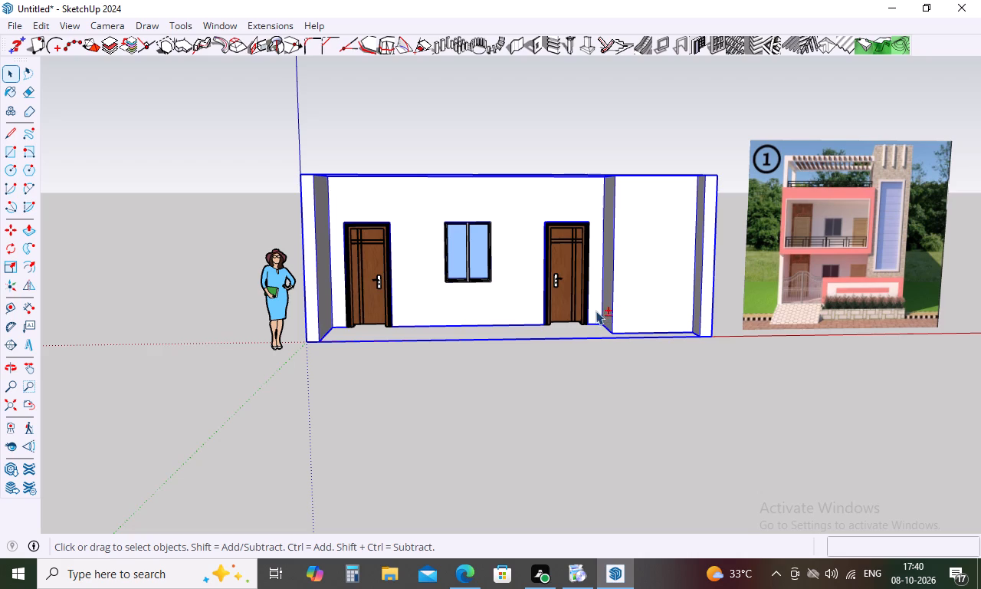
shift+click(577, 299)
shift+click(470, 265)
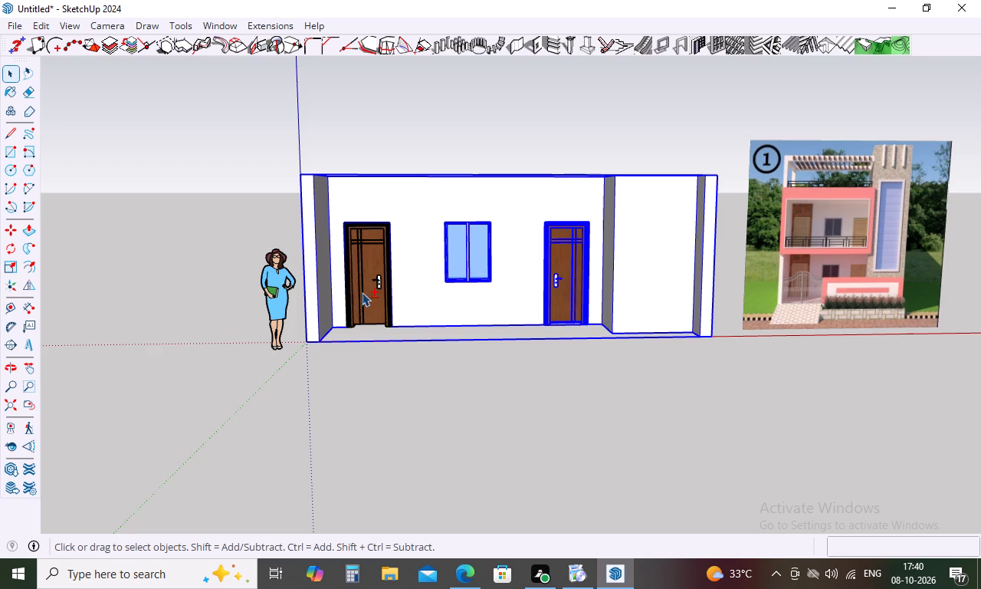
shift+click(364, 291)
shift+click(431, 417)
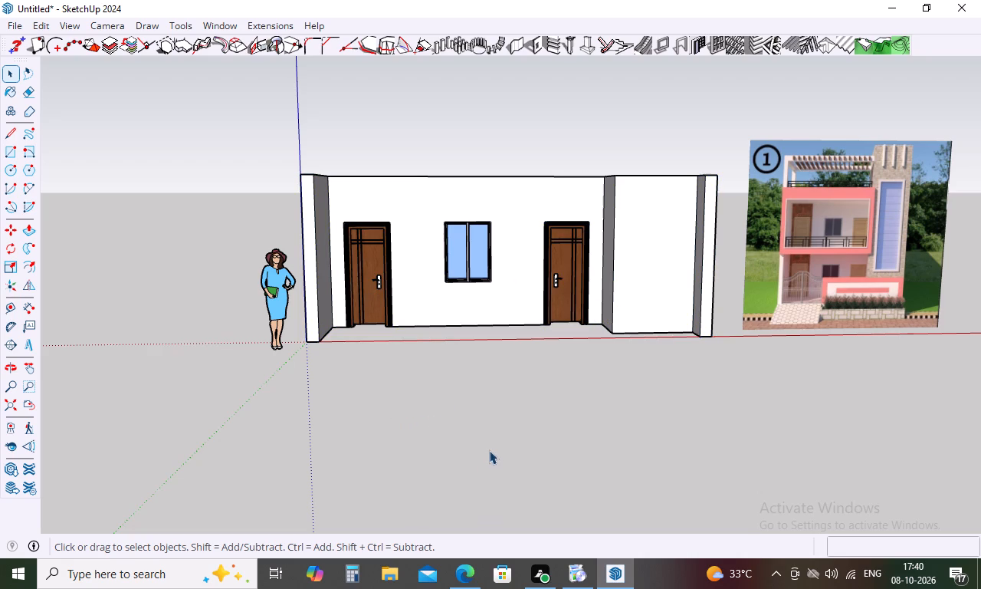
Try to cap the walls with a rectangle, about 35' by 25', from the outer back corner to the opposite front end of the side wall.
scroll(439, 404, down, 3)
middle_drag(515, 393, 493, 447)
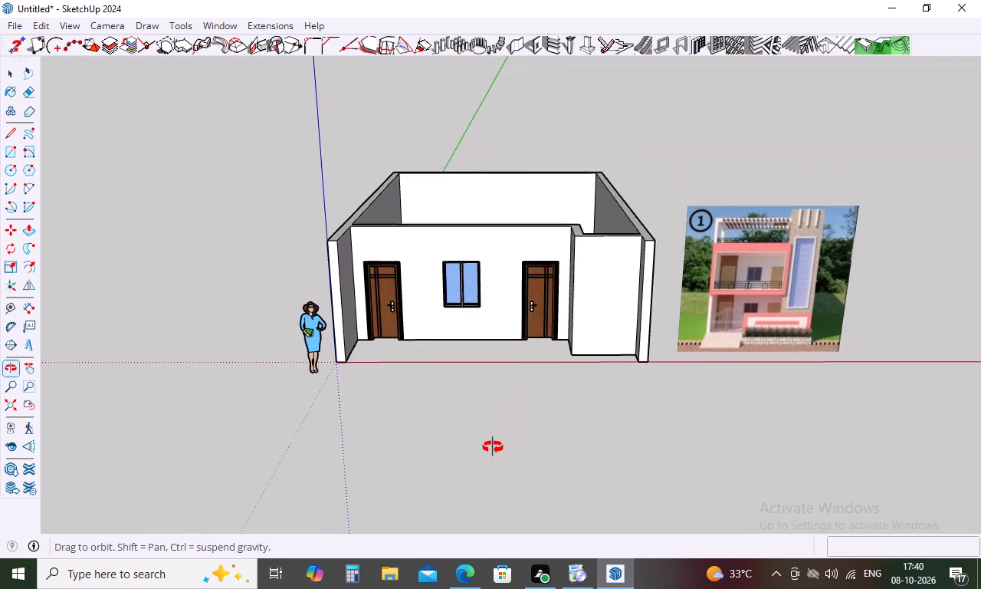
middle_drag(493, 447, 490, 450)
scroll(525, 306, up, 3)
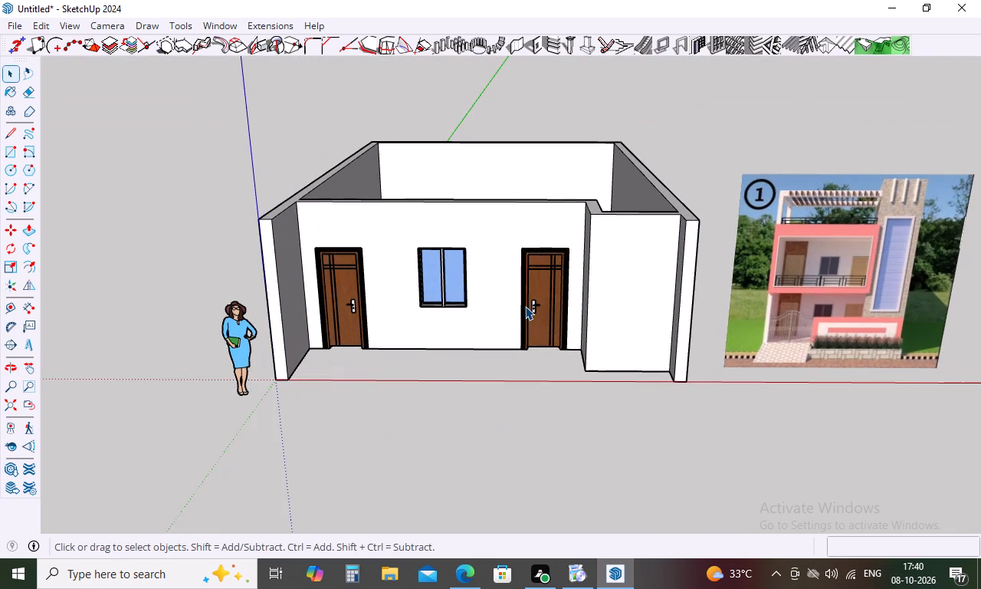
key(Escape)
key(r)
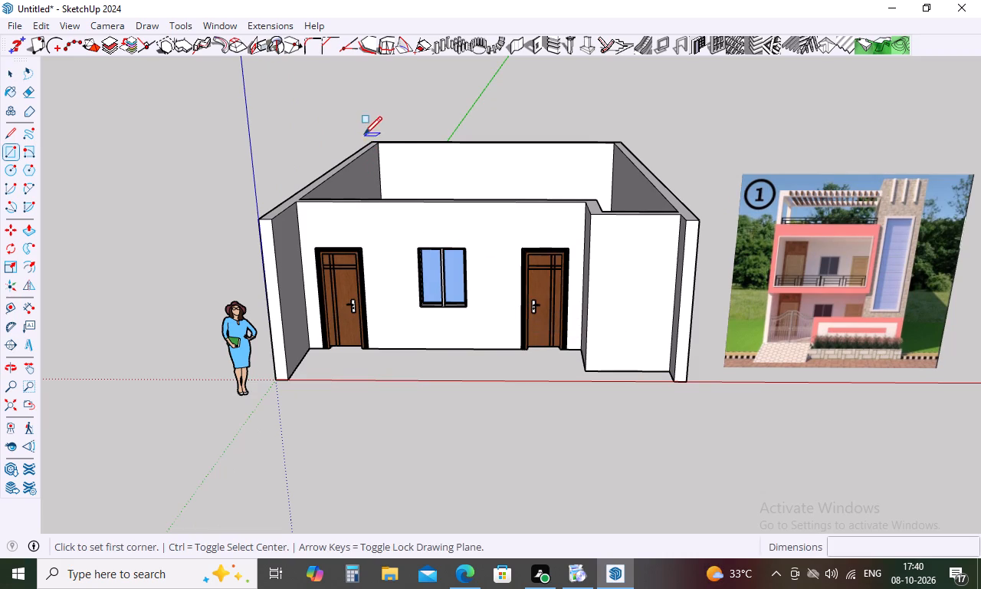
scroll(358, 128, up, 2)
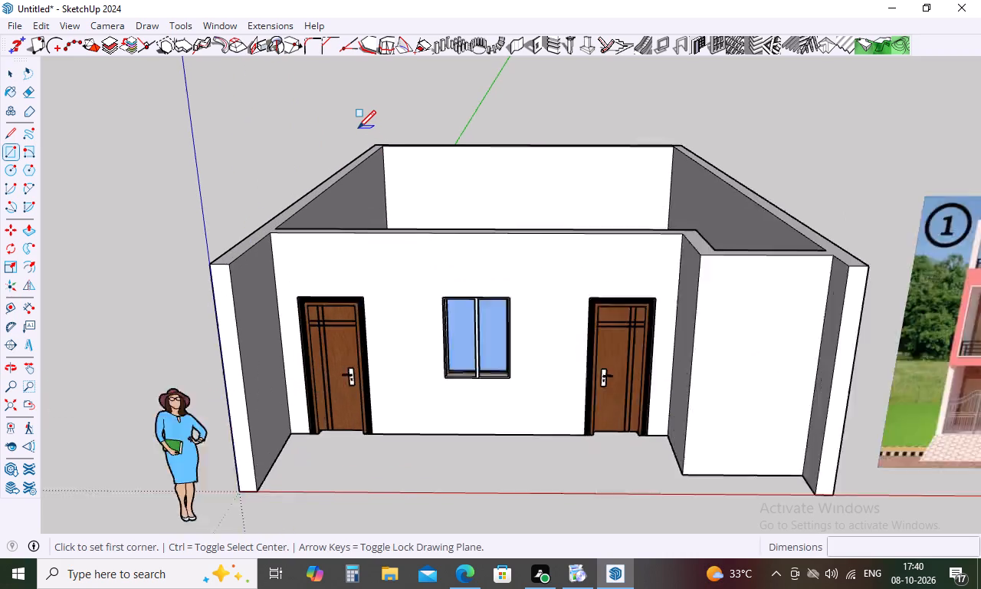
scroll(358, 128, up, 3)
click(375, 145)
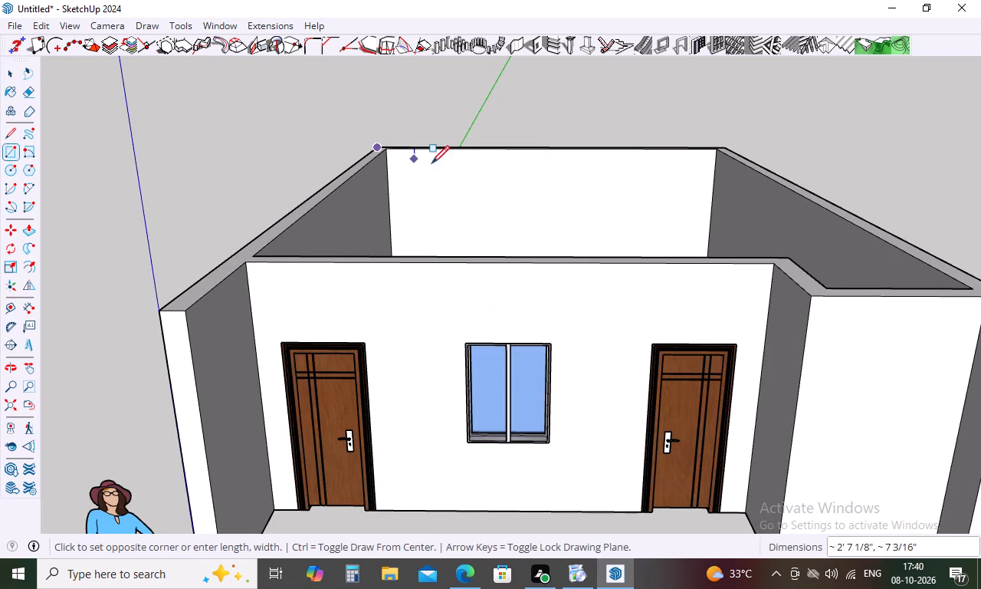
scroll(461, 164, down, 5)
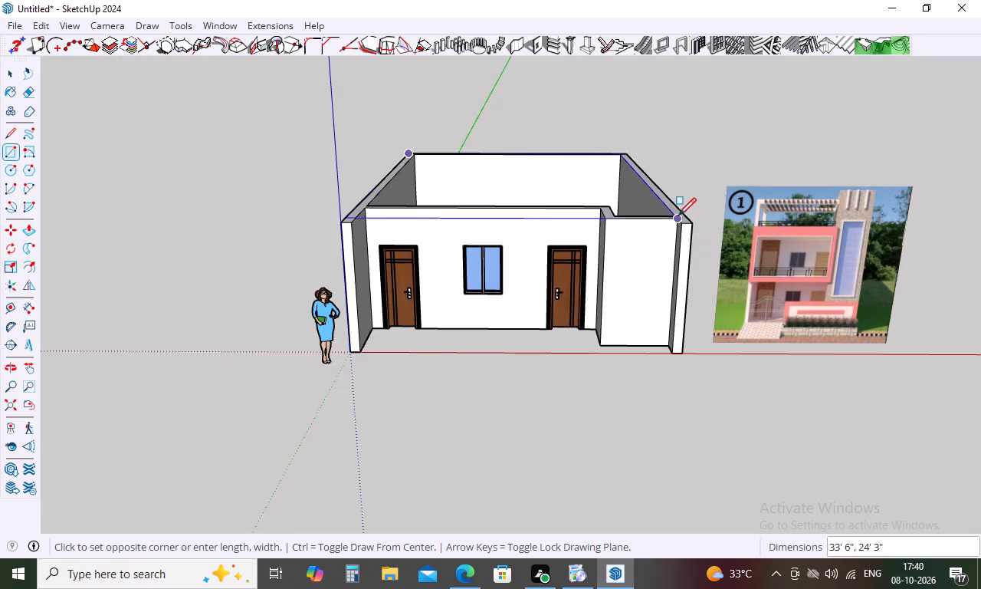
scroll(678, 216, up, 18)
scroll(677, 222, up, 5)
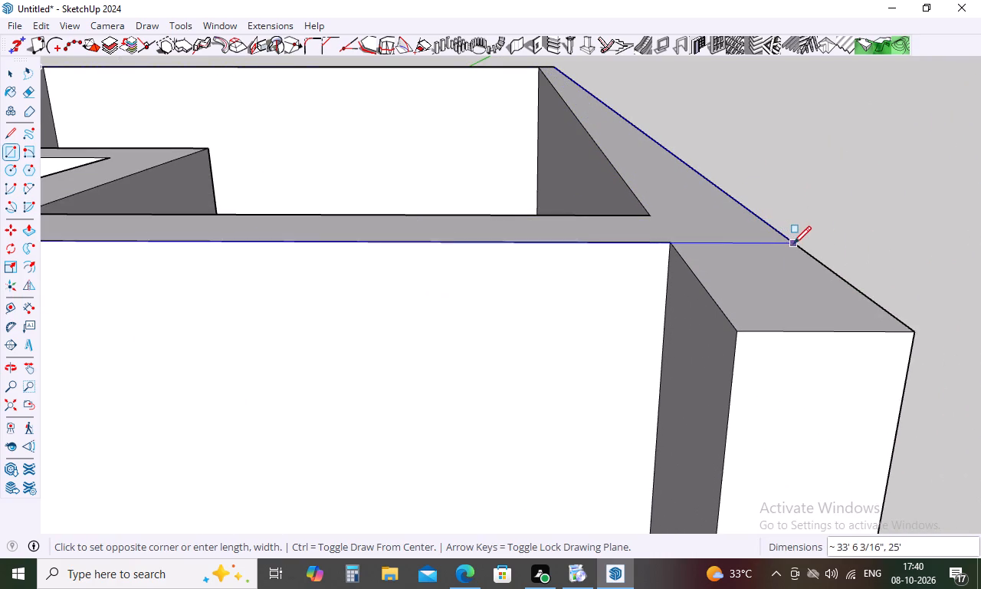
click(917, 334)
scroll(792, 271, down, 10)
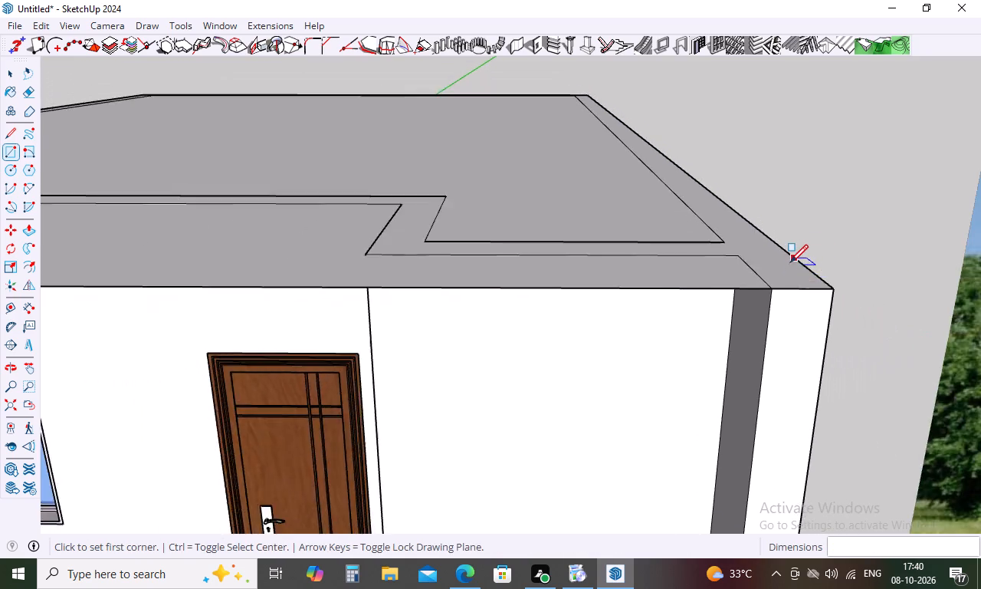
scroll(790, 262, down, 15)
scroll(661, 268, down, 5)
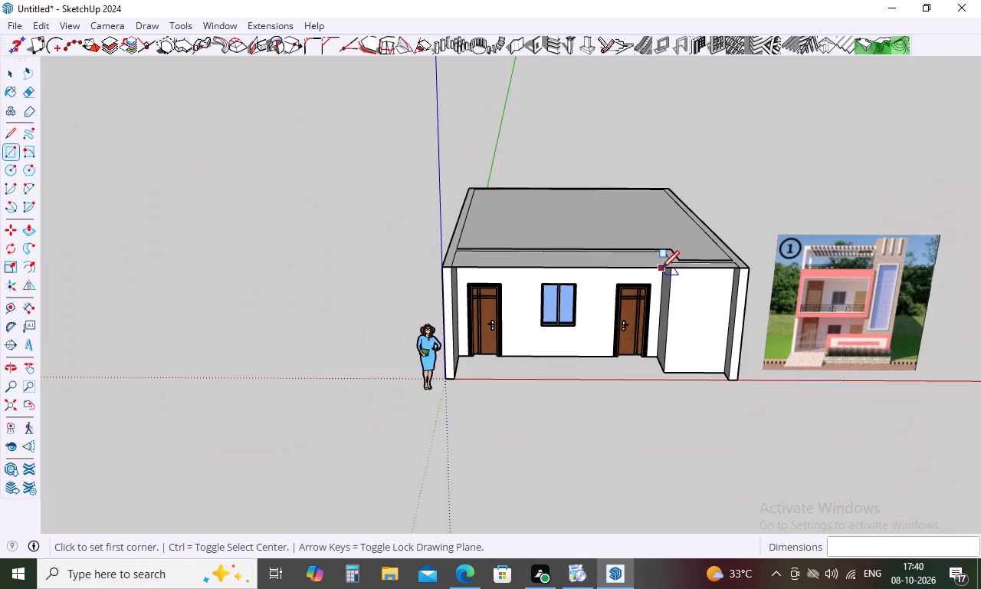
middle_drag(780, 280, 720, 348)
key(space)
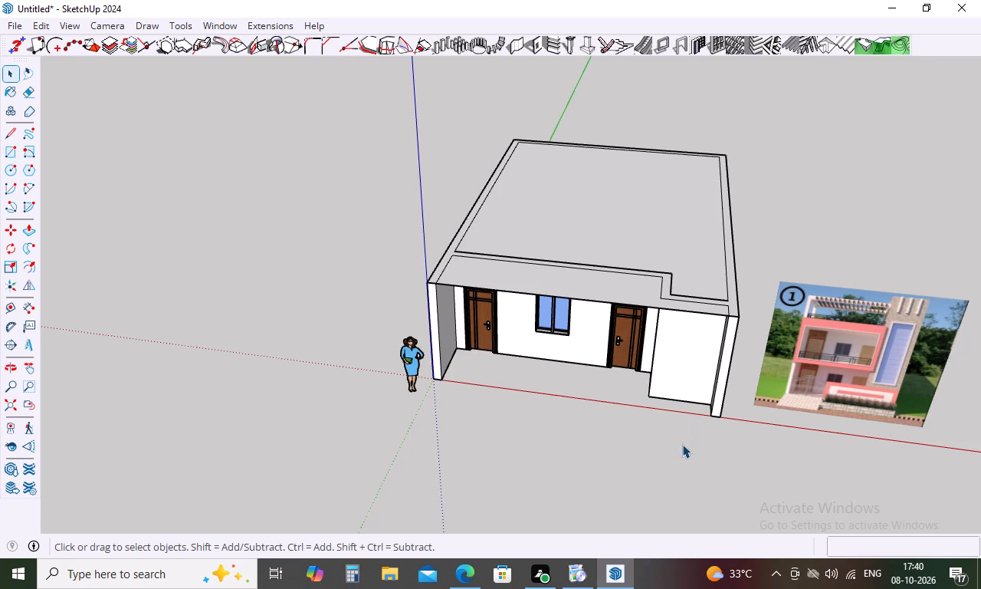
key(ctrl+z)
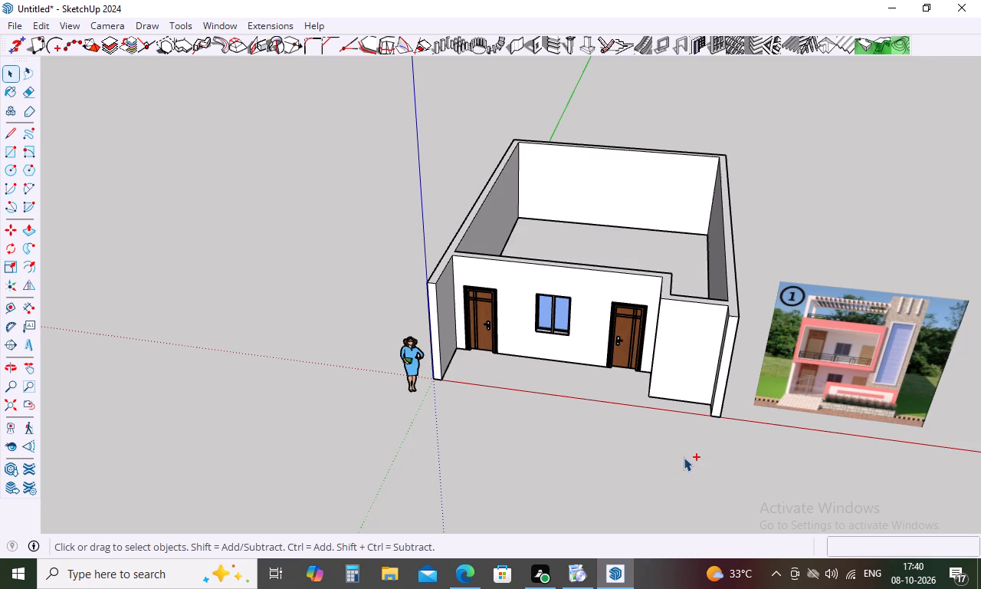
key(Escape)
Draw a 9" line across the side wall's top, extending the projecting room's front face to the outer wall edge.
key(l)
scroll(743, 275, up, 13)
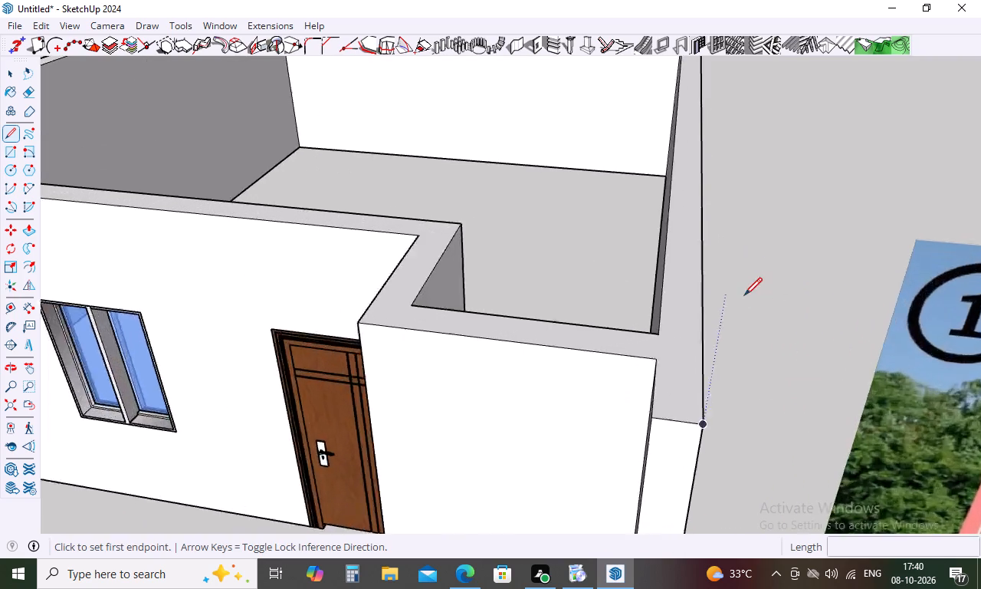
scroll(744, 295, up, 2)
click(448, 508)
scroll(450, 505, down, 5)
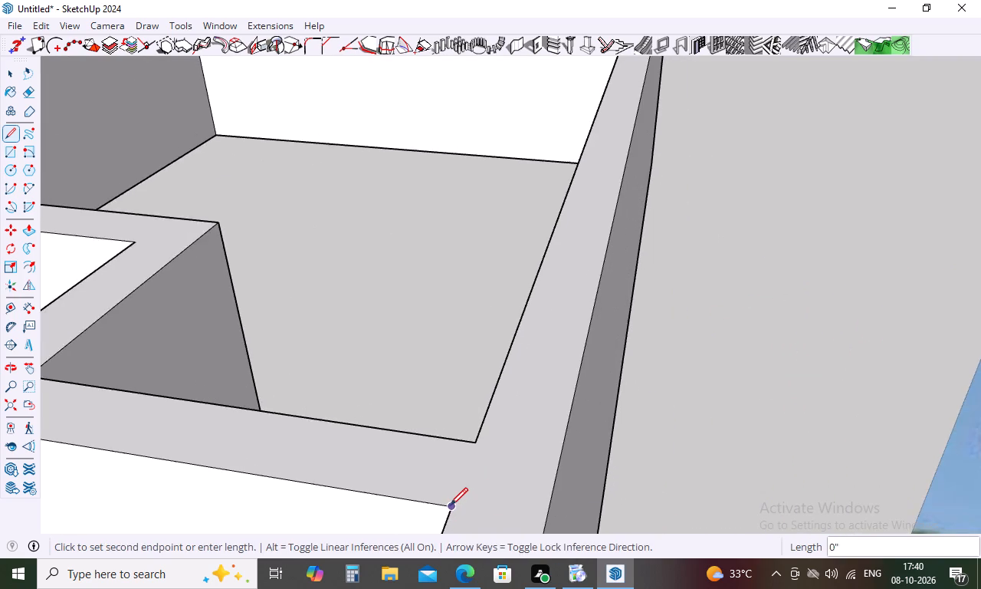
scroll(451, 505, down, 10)
click(489, 516)
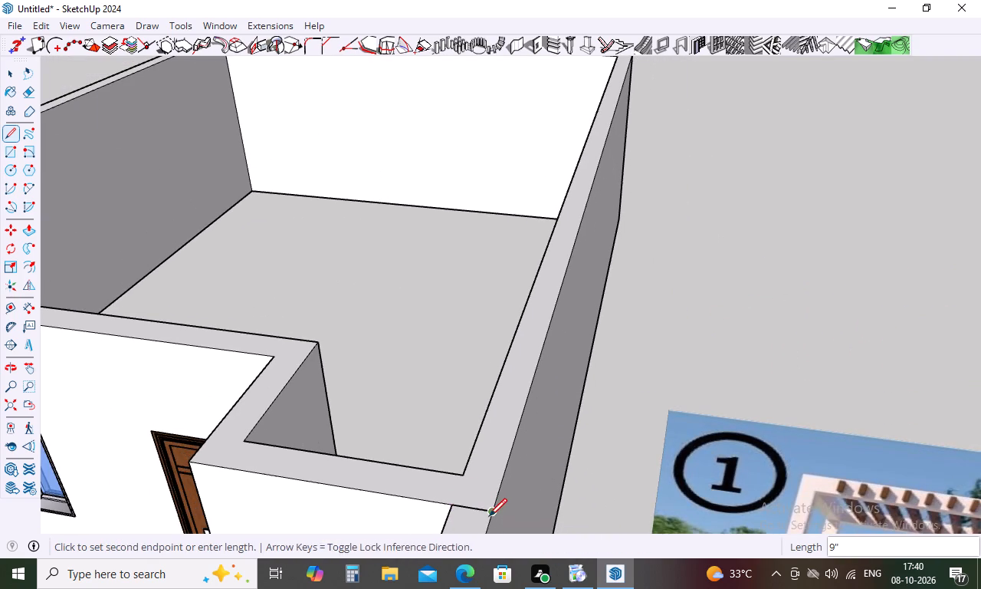
scroll(553, 393, down, 5)
key(Escape)
scroll(574, 380, down, 9)
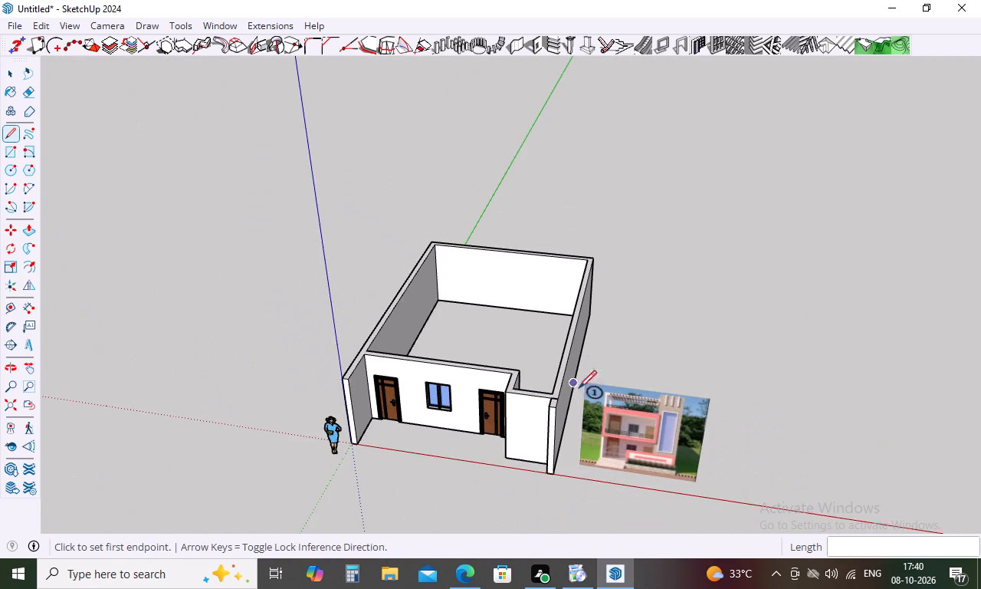
key(space)
Draw a 33' 6" by 25' roof rectangle over the walls, from the outer back corner to the outer end of the 9" line.
key(p)
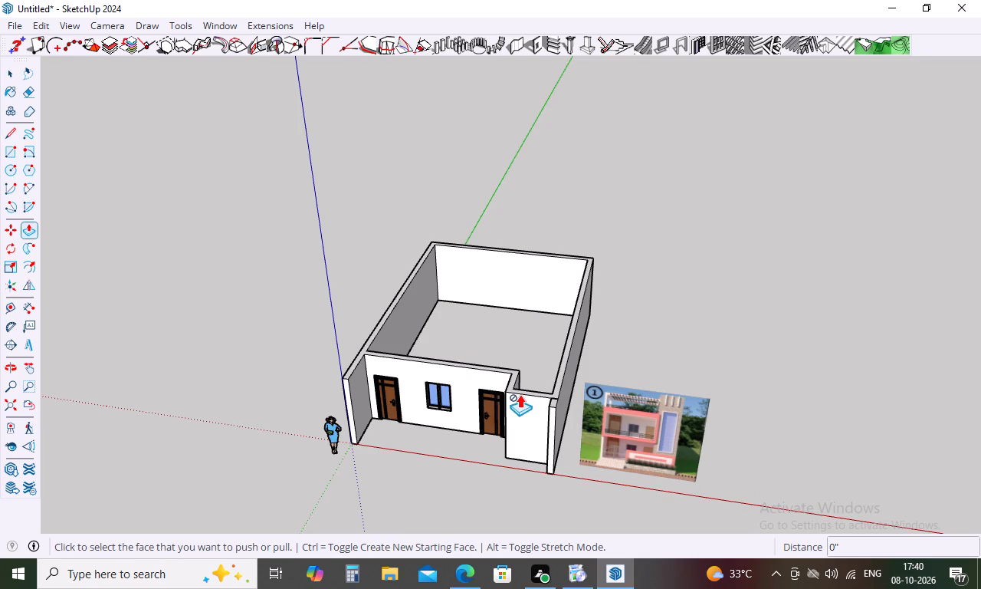
key(Escape)
key(r)
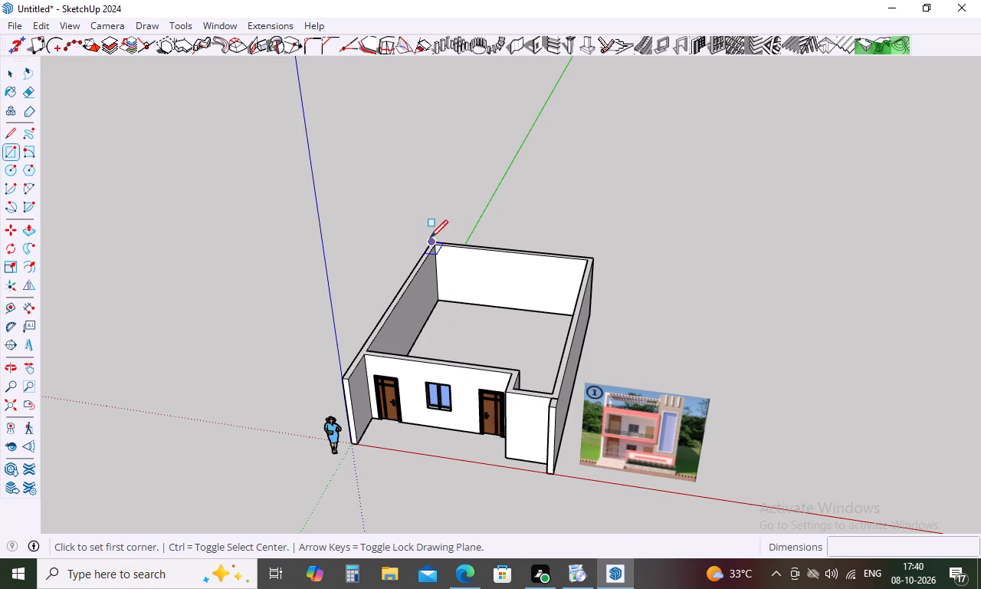
scroll(431, 239, up, 9)
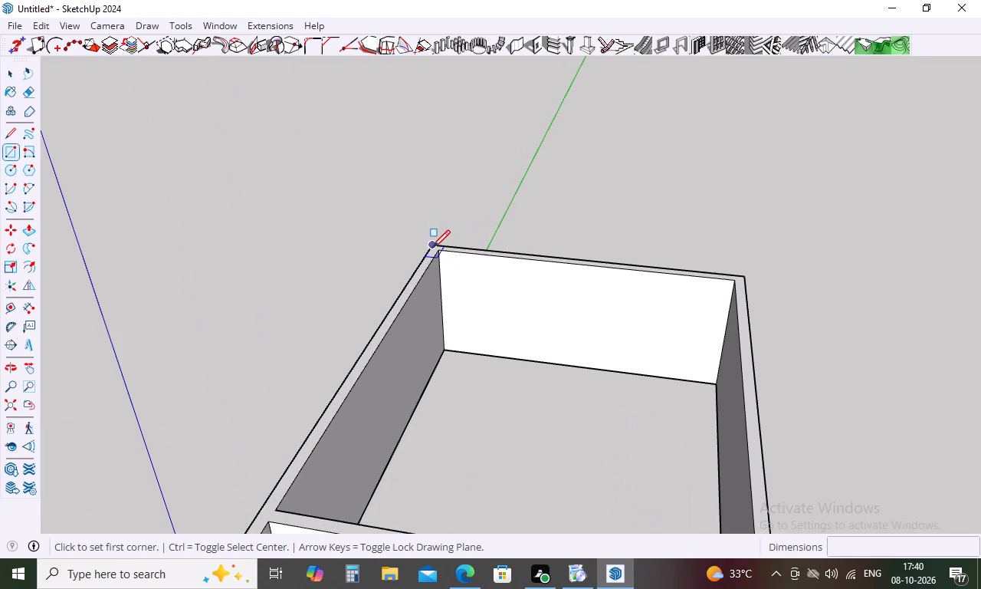
click(433, 244)
scroll(484, 264, down, 10)
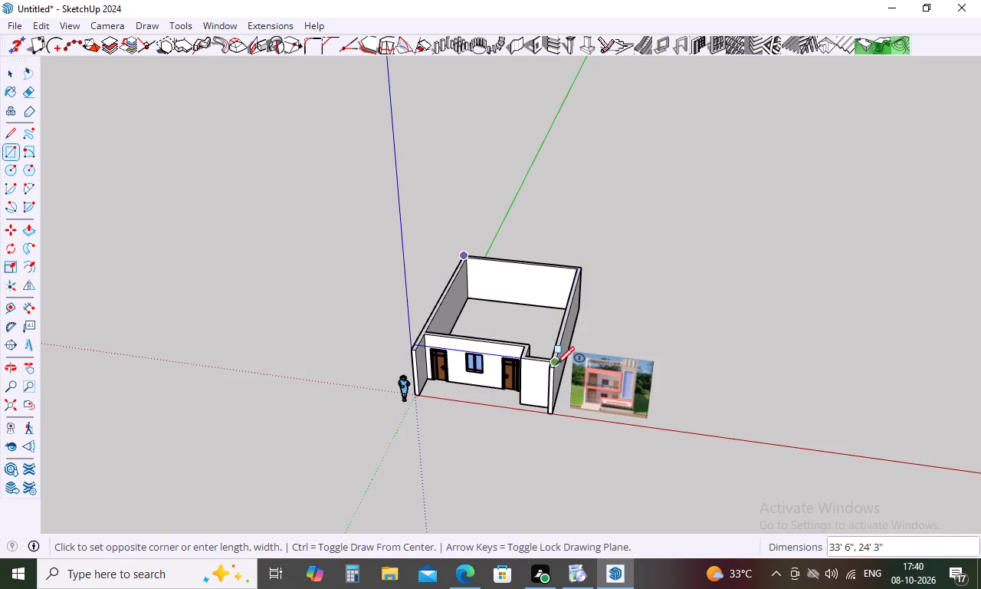
scroll(558, 364, up, 14)
click(550, 362)
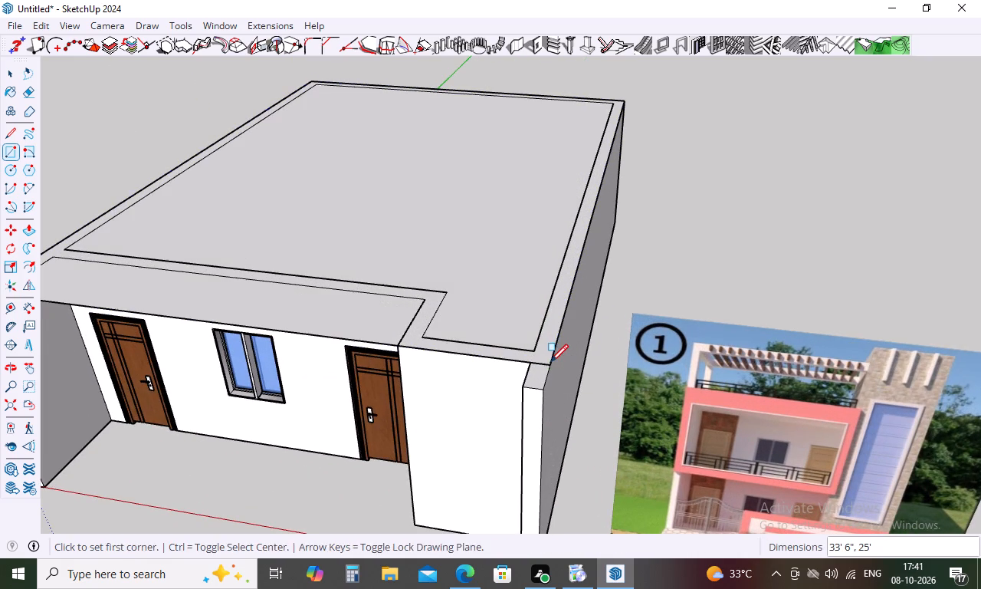
key(space)
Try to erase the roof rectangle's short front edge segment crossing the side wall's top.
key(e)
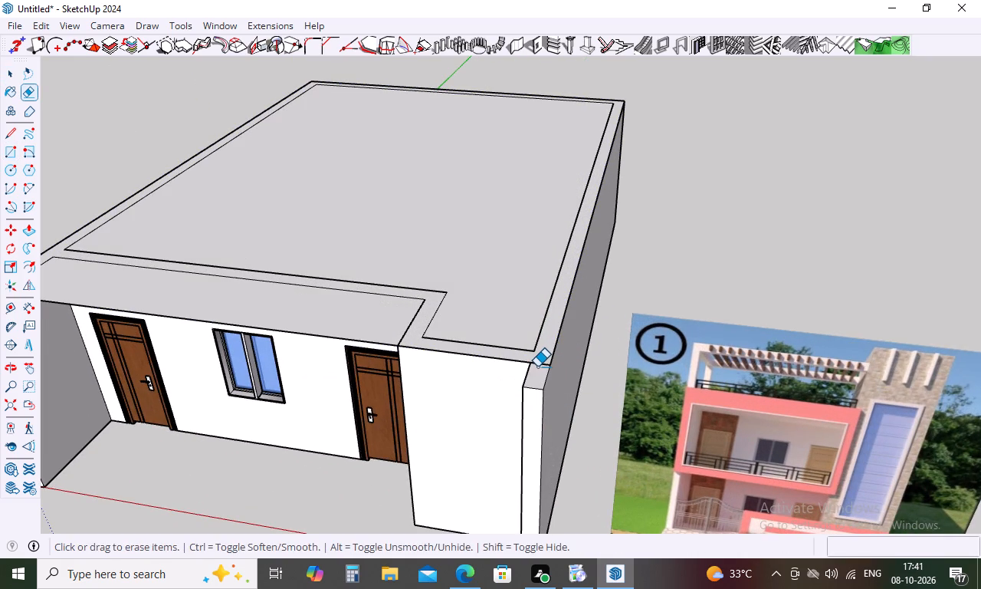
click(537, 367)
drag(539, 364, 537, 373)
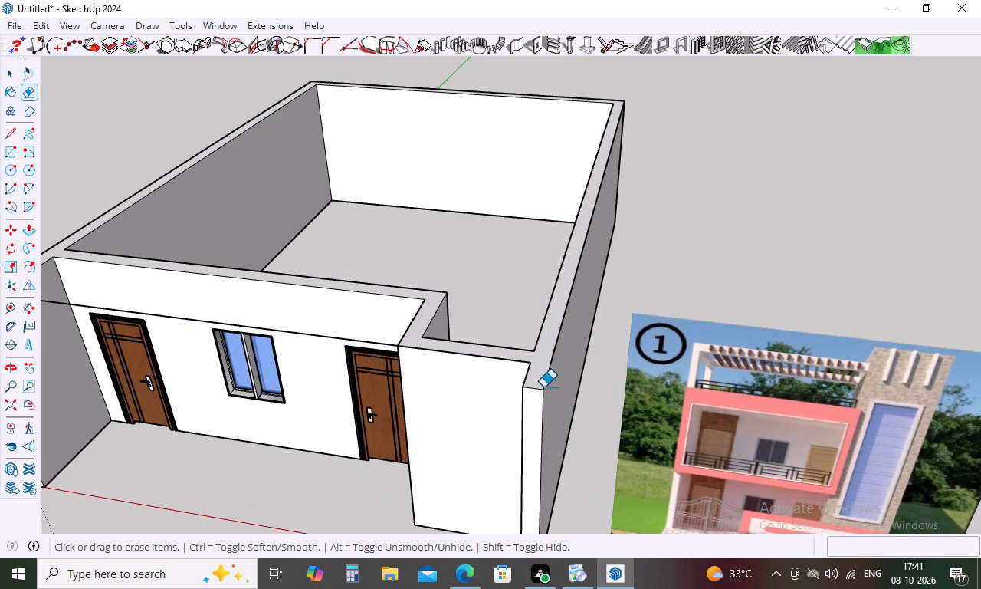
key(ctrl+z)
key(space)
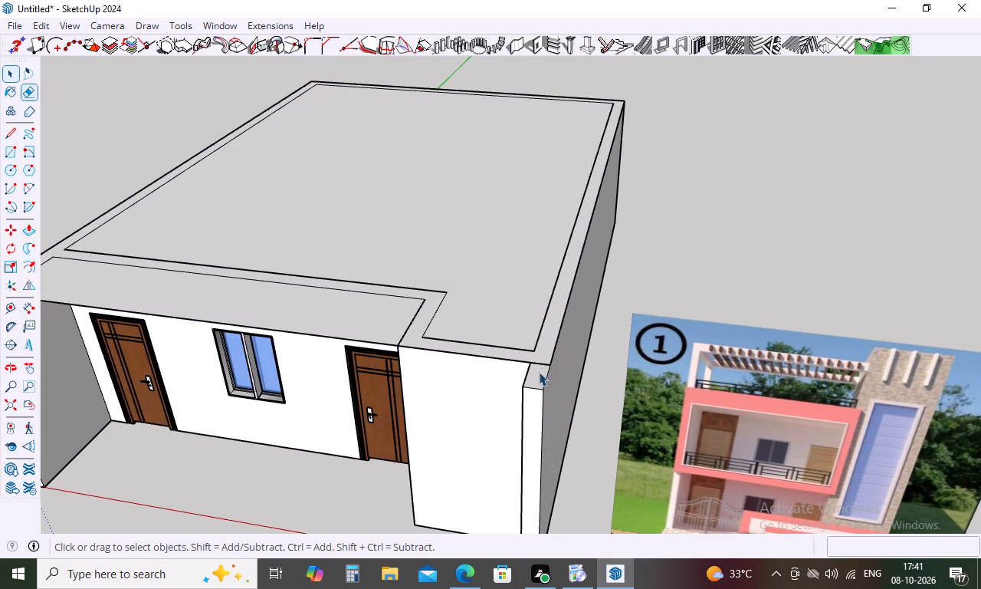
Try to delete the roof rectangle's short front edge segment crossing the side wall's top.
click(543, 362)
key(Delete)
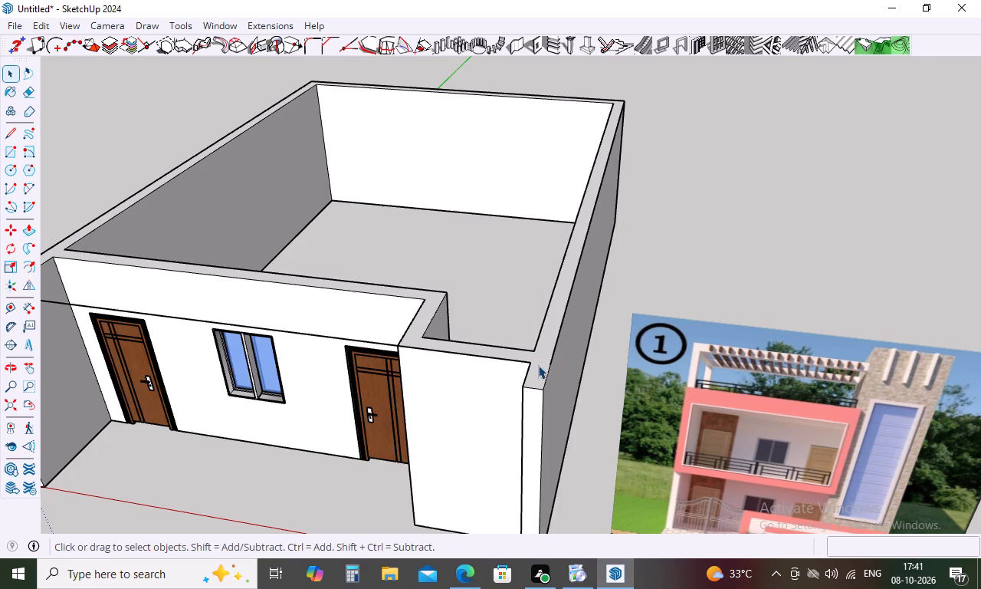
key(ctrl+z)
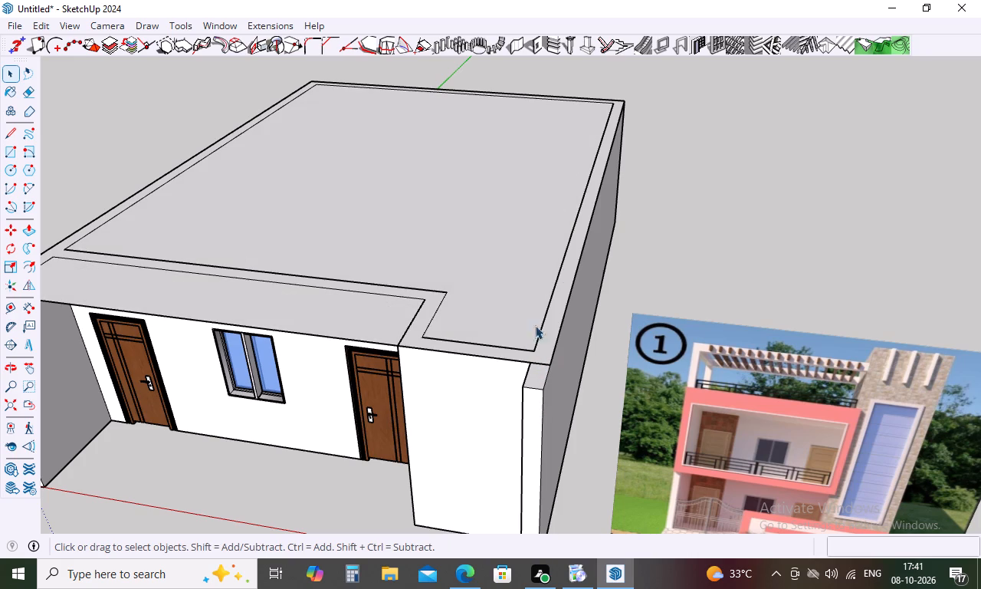
Undo the 33' 6" by 25' roof rectangle and the 9" line across the side wall's top.
scroll(567, 261, down, 5)
middle_drag(554, 399, 600, 432)
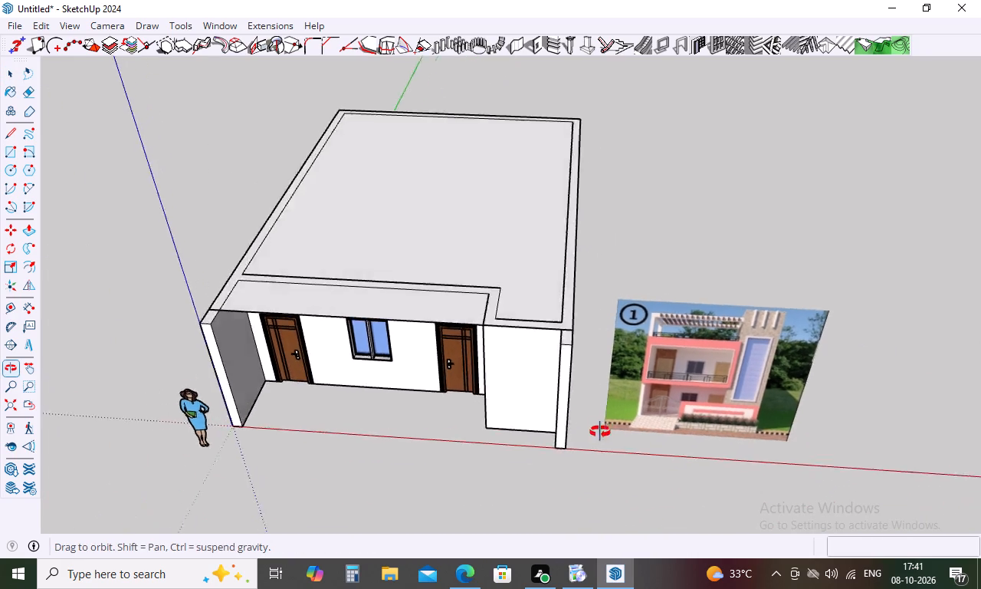
middle_drag(600, 432, 660, 466)
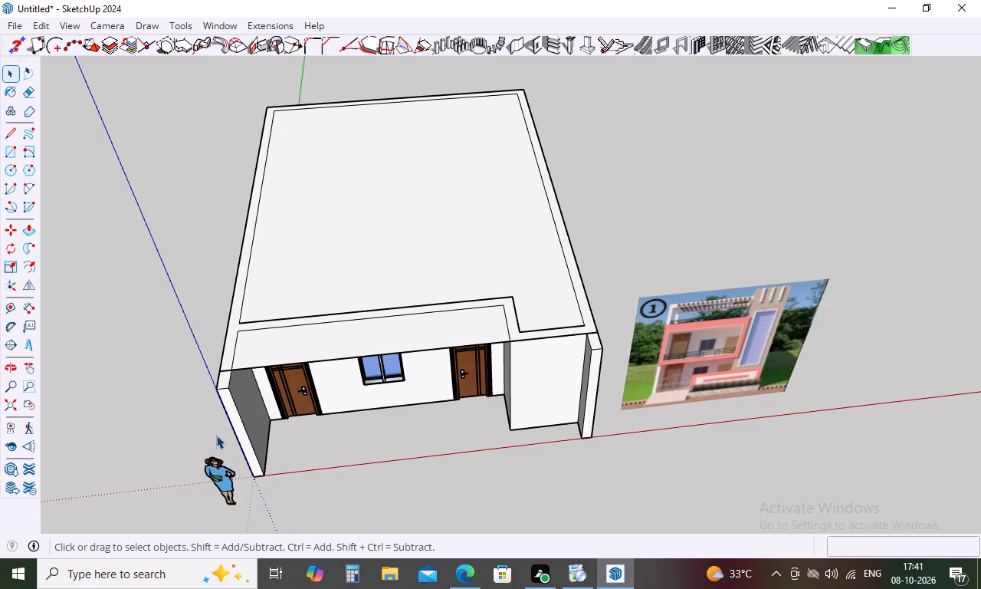
middle_drag(425, 463, 441, 437)
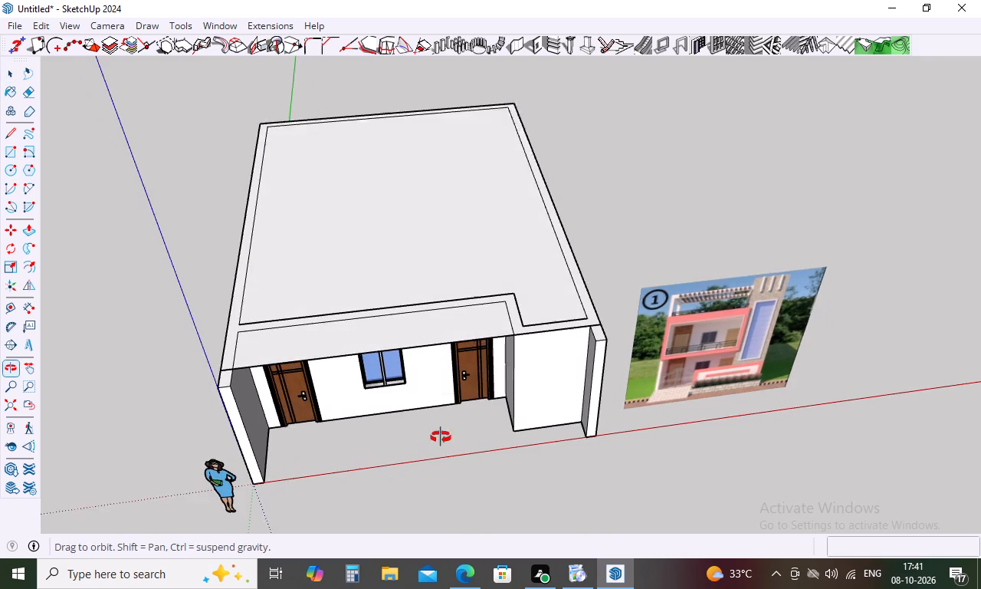
middle_drag(441, 437, 445, 433)
key(ctrl+z)
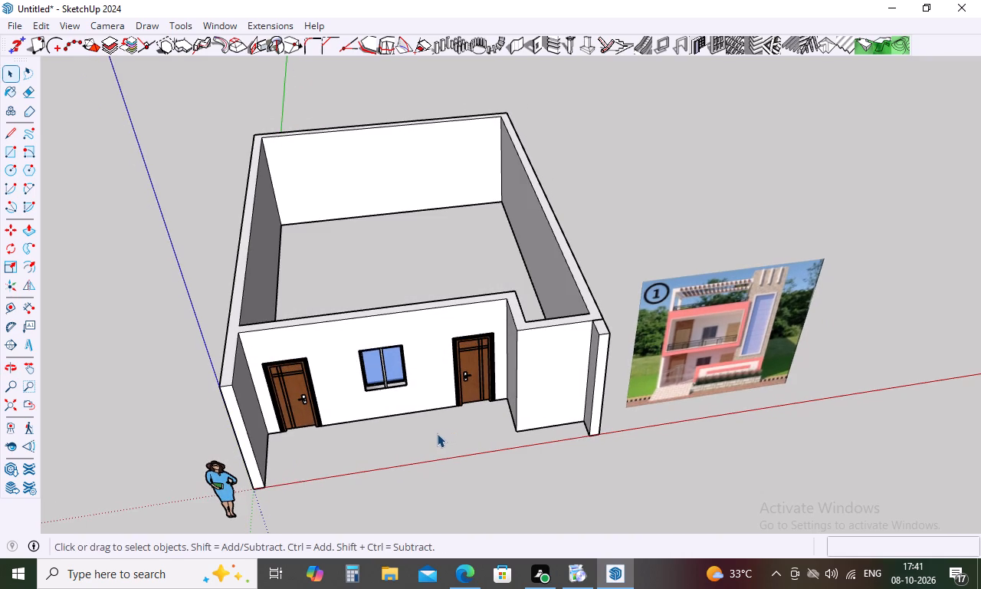
key(ctrl+z)
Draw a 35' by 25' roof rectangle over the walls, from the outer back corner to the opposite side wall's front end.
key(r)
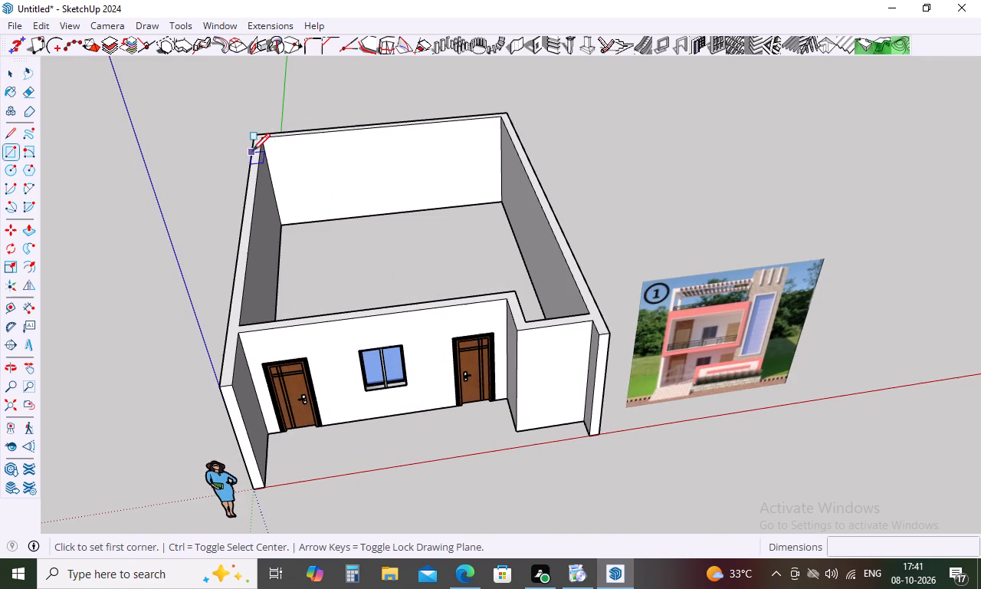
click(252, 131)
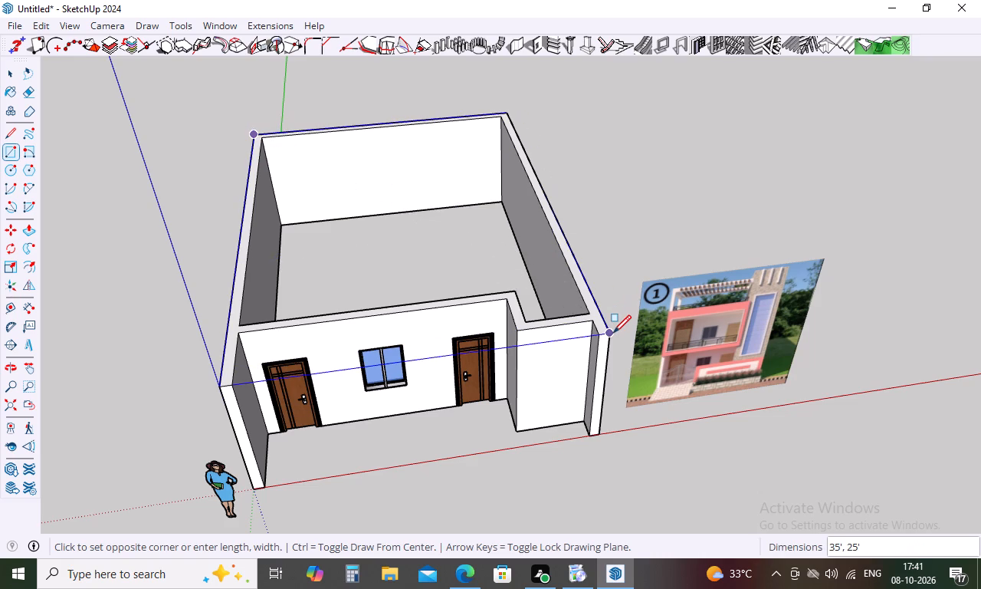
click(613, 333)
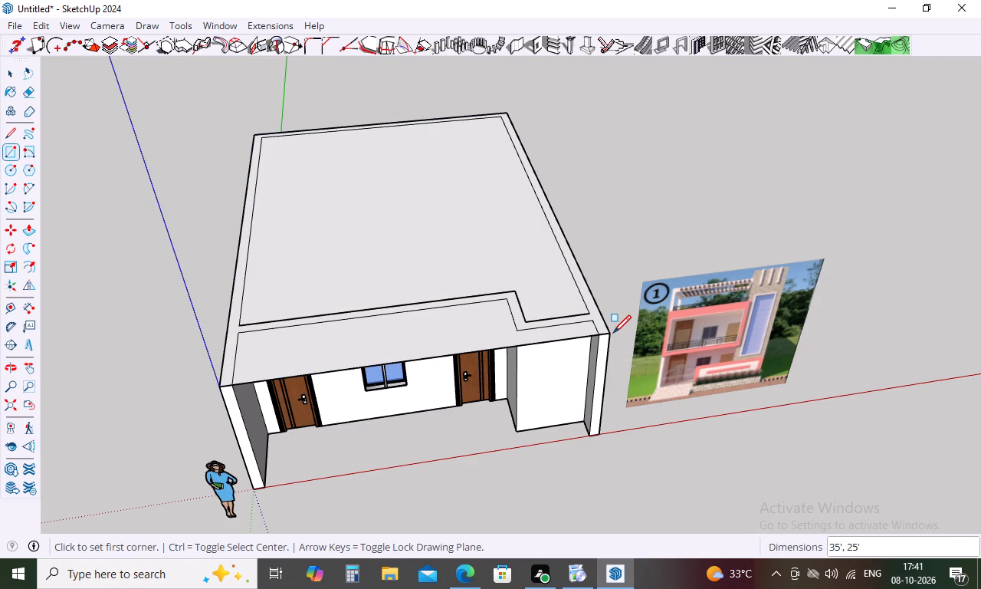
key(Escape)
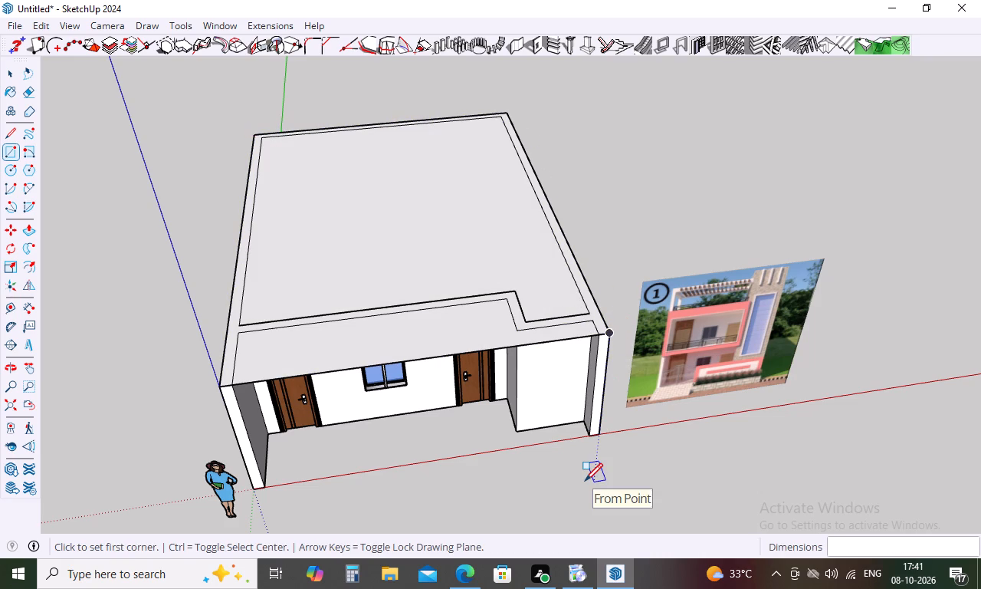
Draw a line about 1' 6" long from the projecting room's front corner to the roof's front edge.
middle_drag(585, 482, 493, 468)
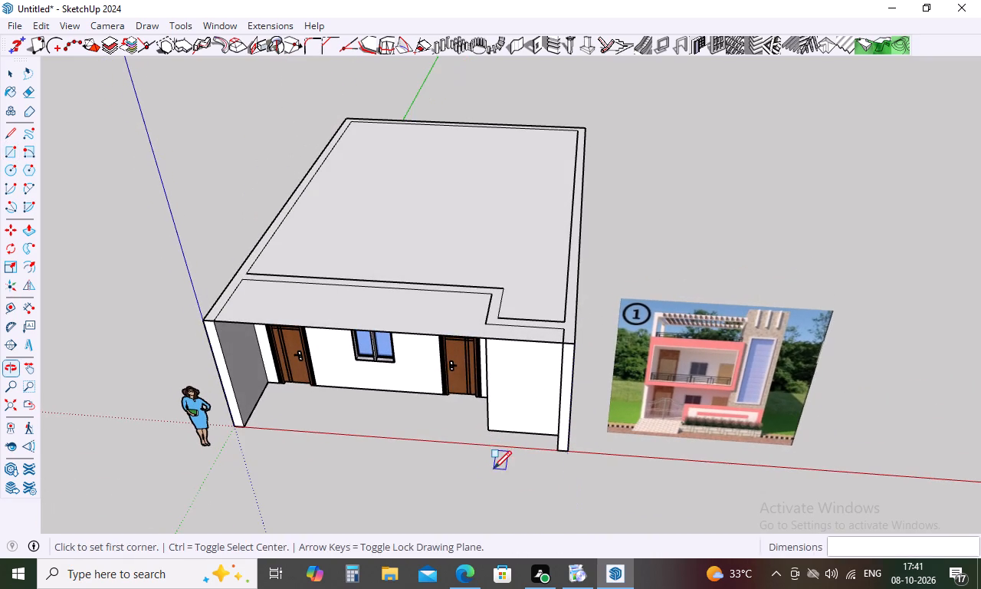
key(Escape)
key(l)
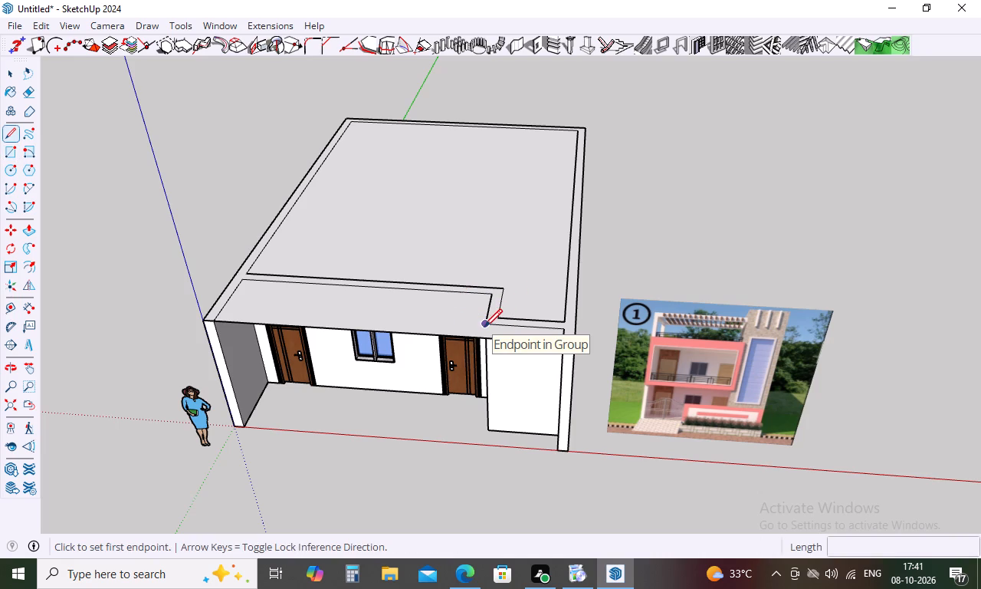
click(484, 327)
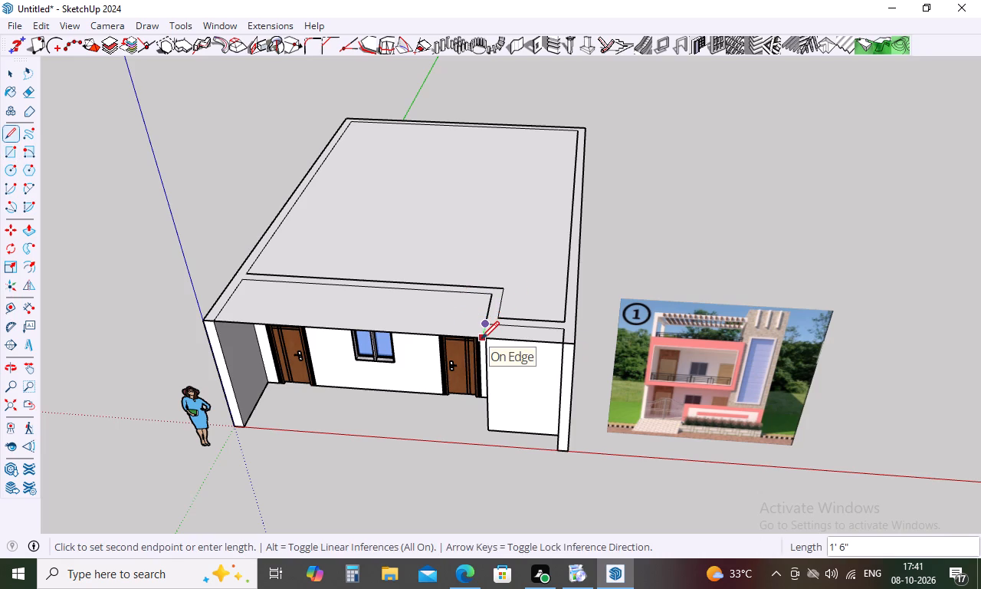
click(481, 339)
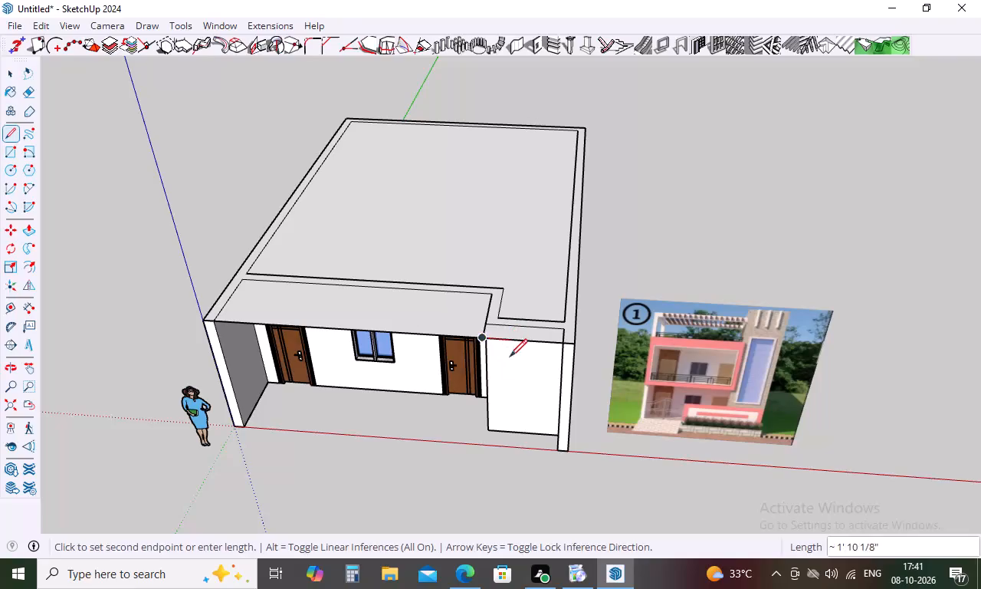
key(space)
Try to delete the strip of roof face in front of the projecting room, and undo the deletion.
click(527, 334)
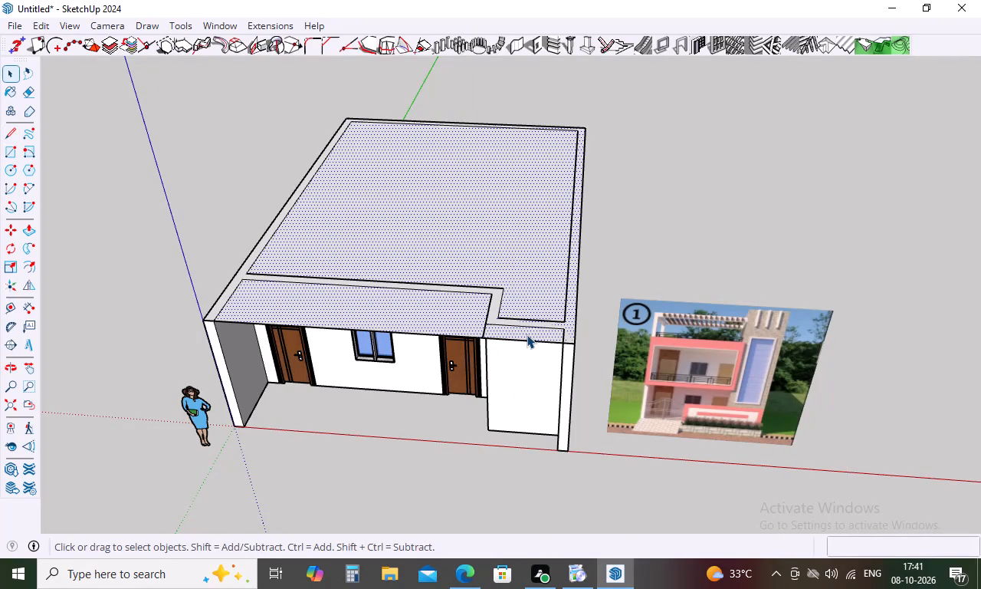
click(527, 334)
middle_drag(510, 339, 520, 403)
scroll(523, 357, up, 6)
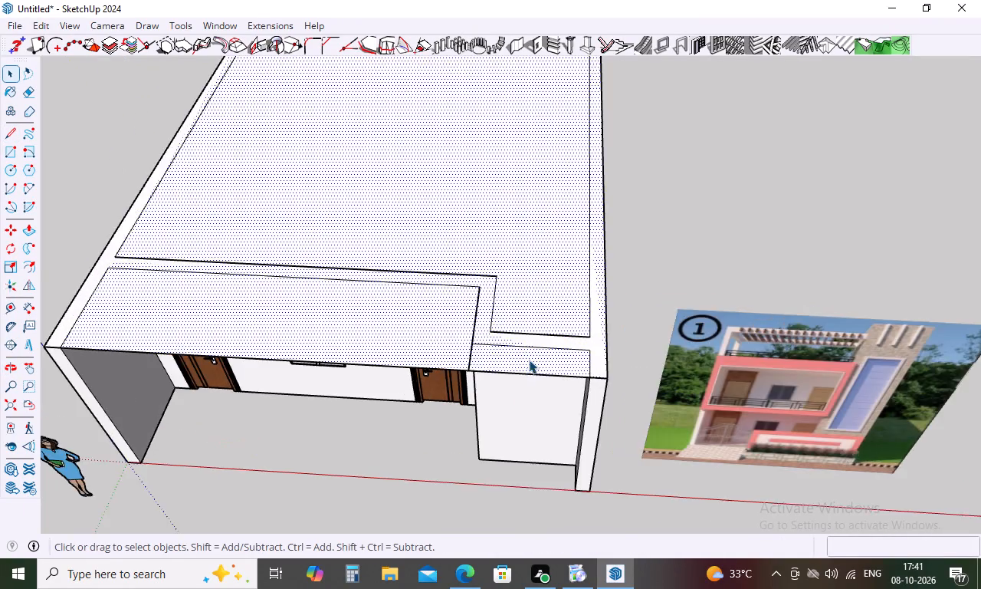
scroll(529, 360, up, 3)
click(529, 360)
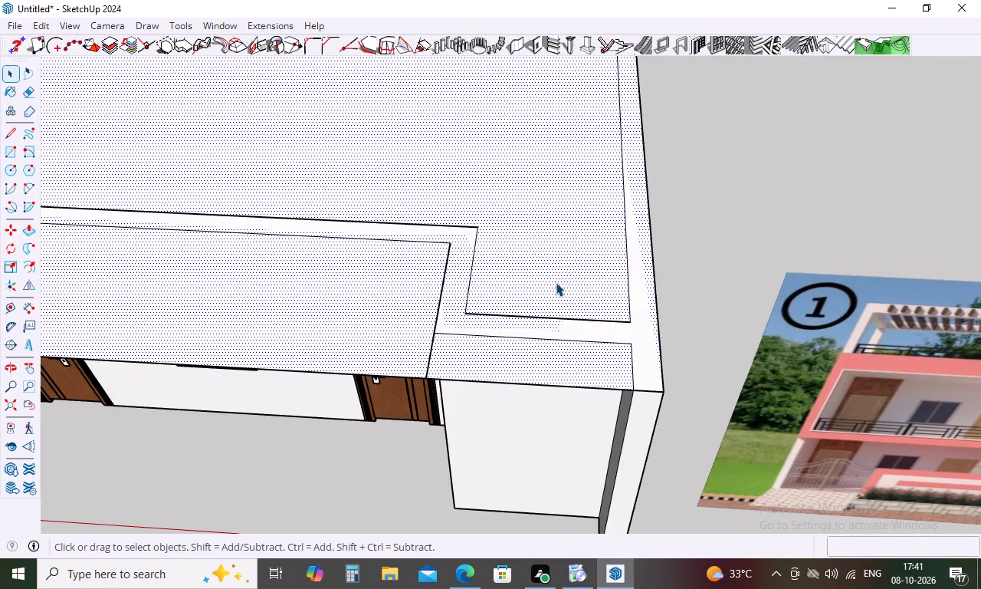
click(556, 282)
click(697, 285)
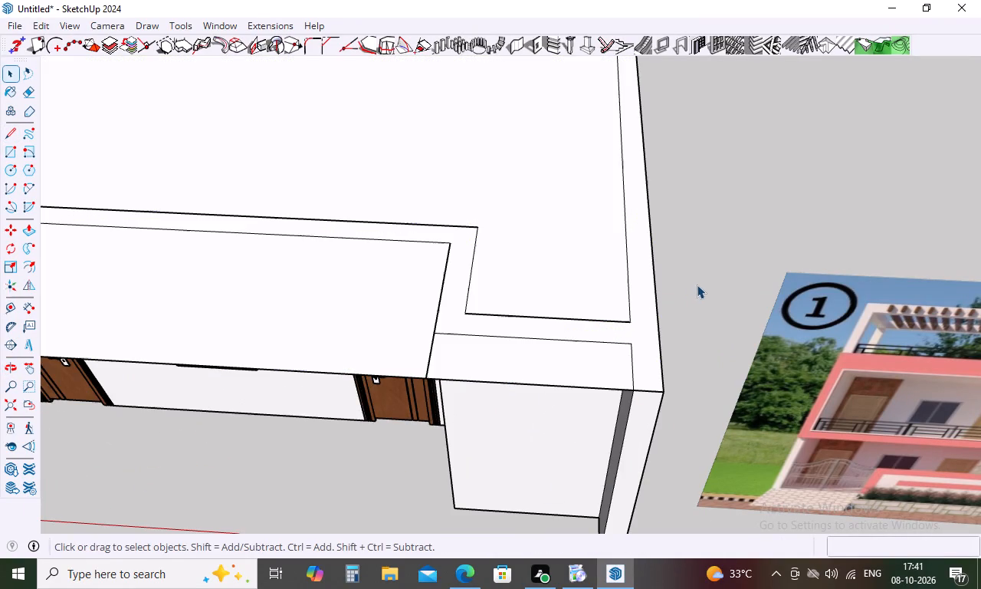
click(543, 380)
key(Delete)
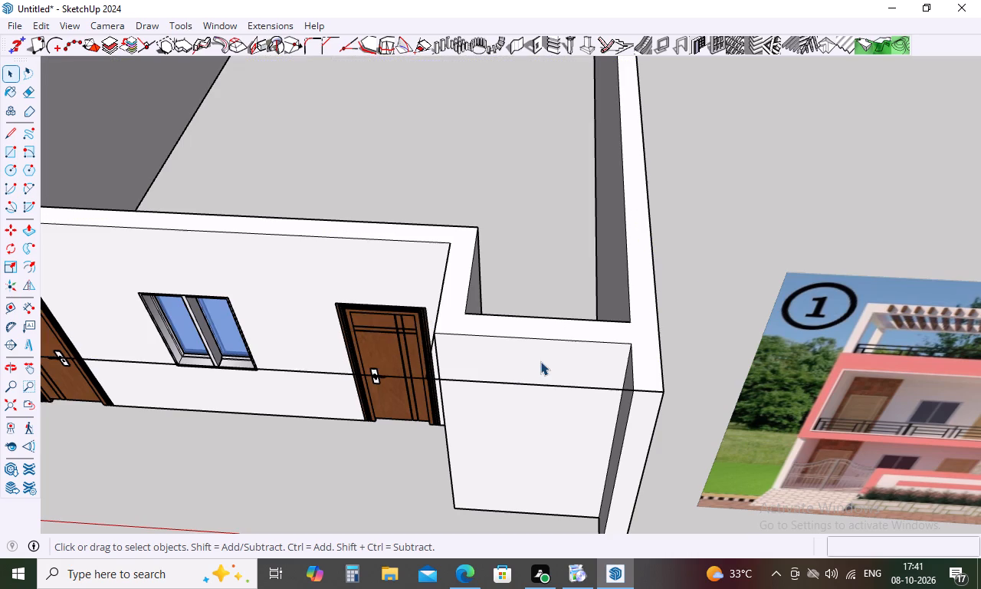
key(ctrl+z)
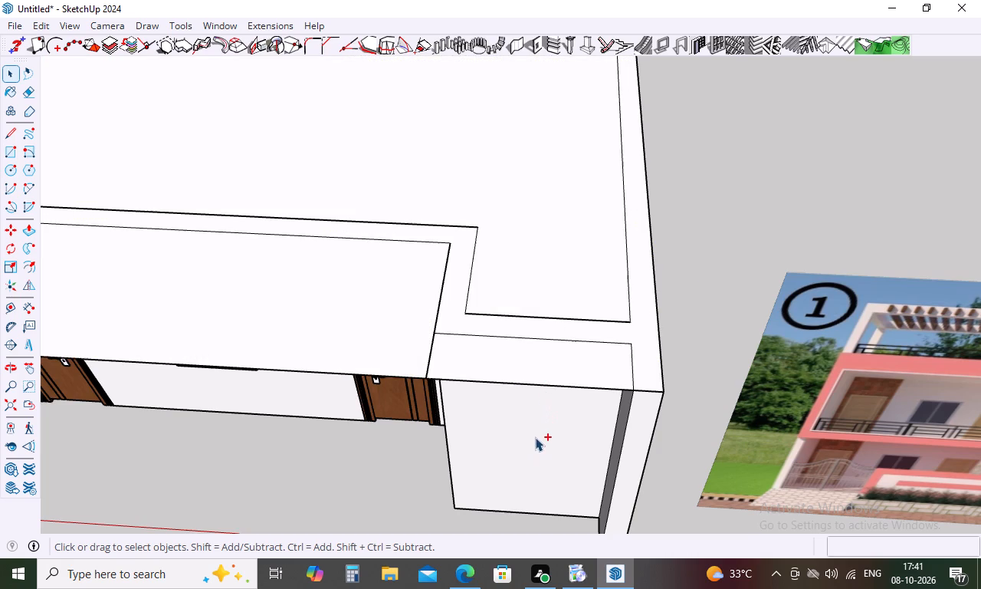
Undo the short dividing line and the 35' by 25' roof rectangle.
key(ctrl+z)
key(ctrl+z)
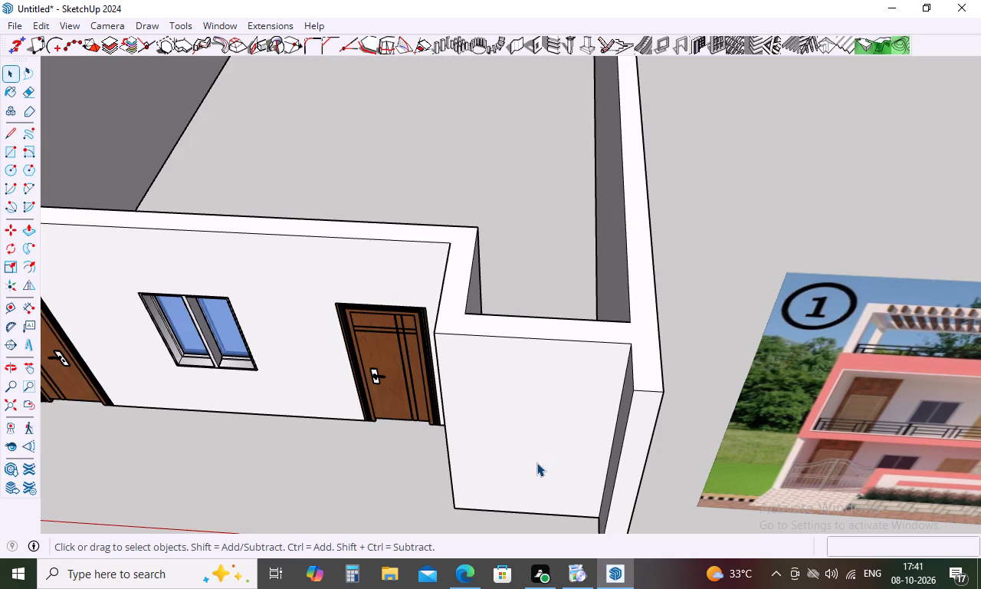
Draw a 35' by 25' roof rectangle from one side wall's outer front corner to the diagonally opposite outer back corner.
scroll(564, 291, down, 10)
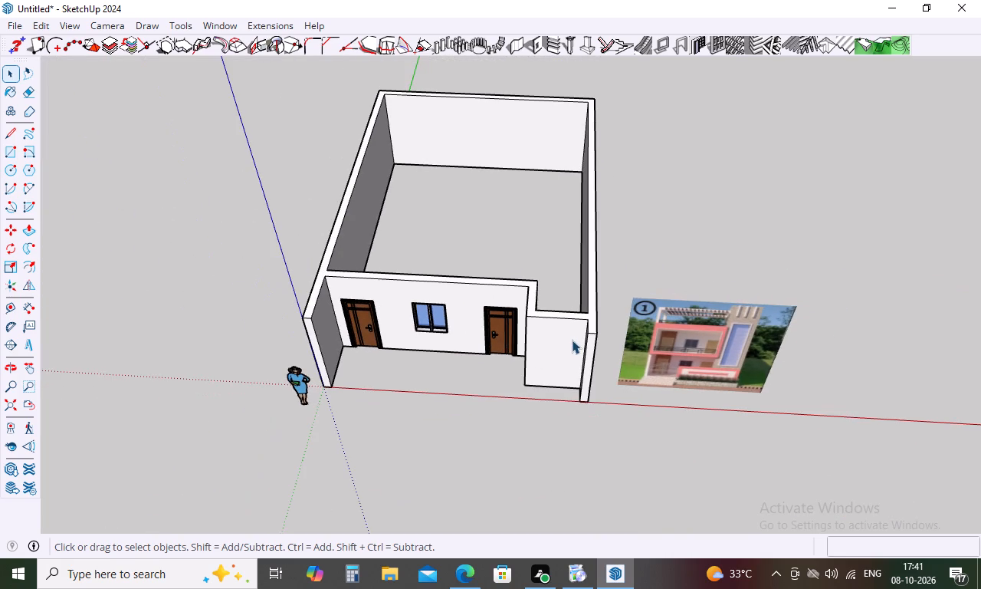
key(Escape)
key(r)
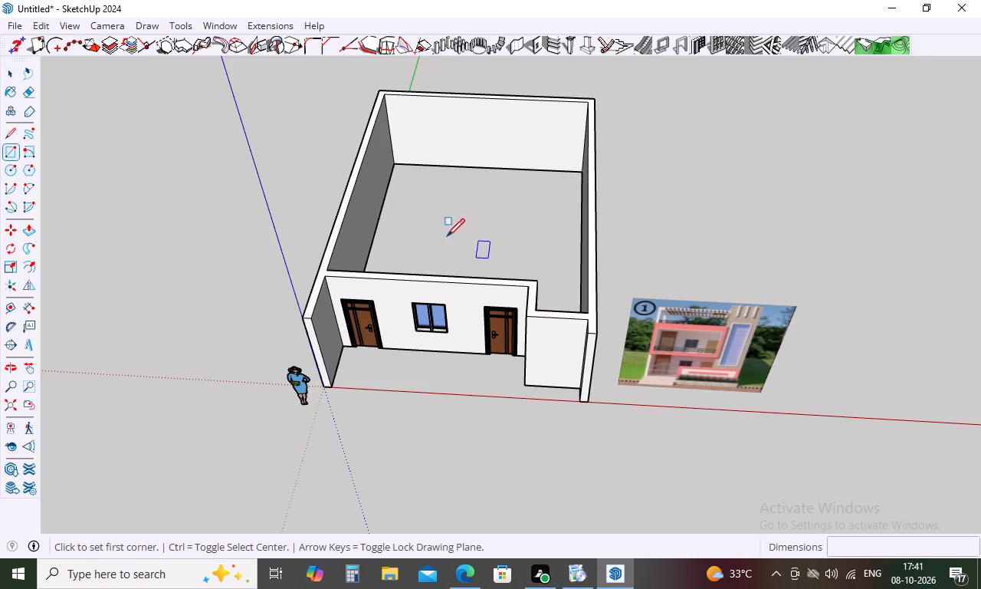
click(305, 315)
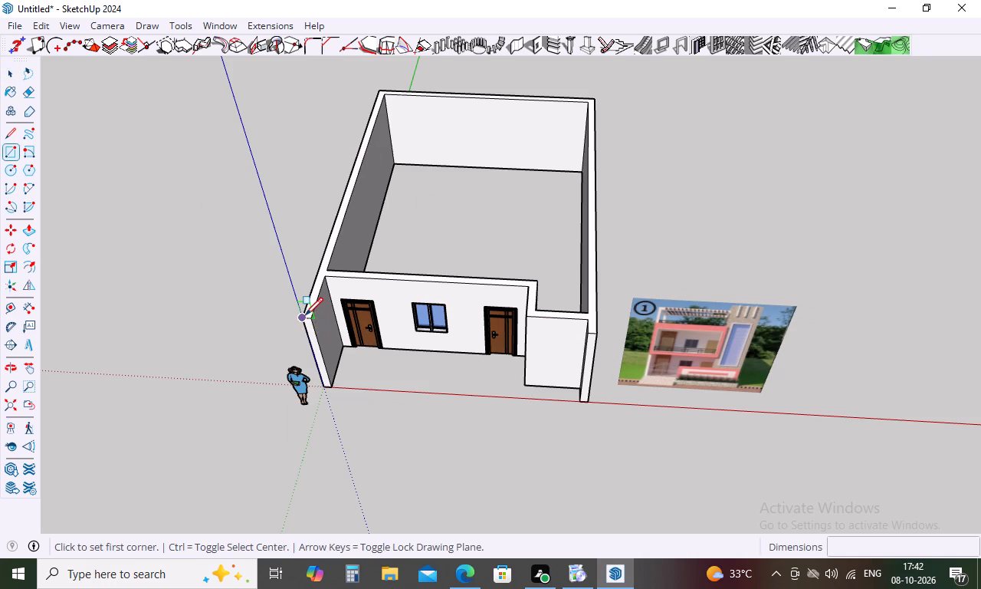
click(596, 105)
key(space)
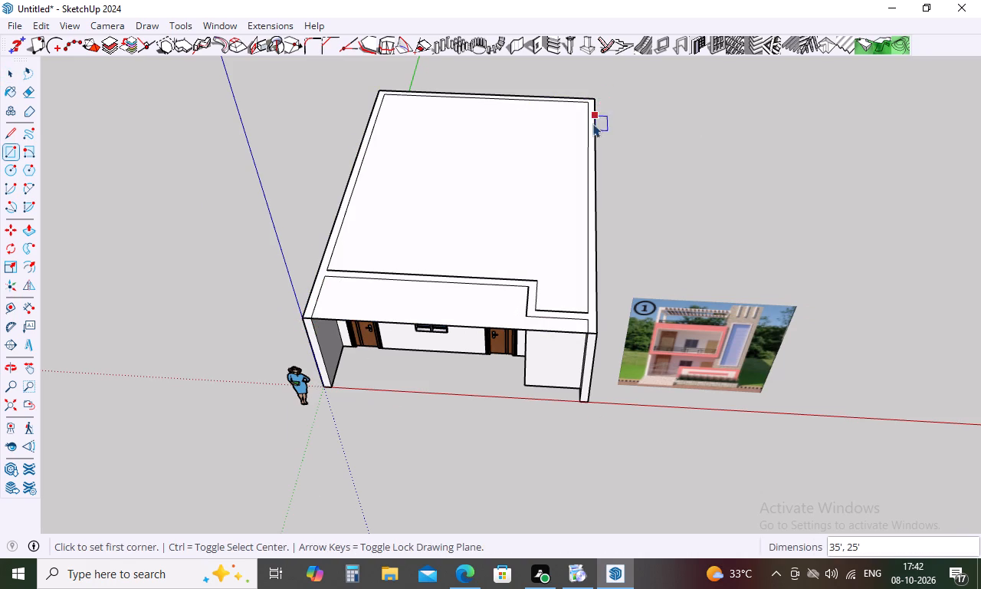
Draw a line from the projecting room's front corner straight out to the roof rectangle's front edge.
key(l)
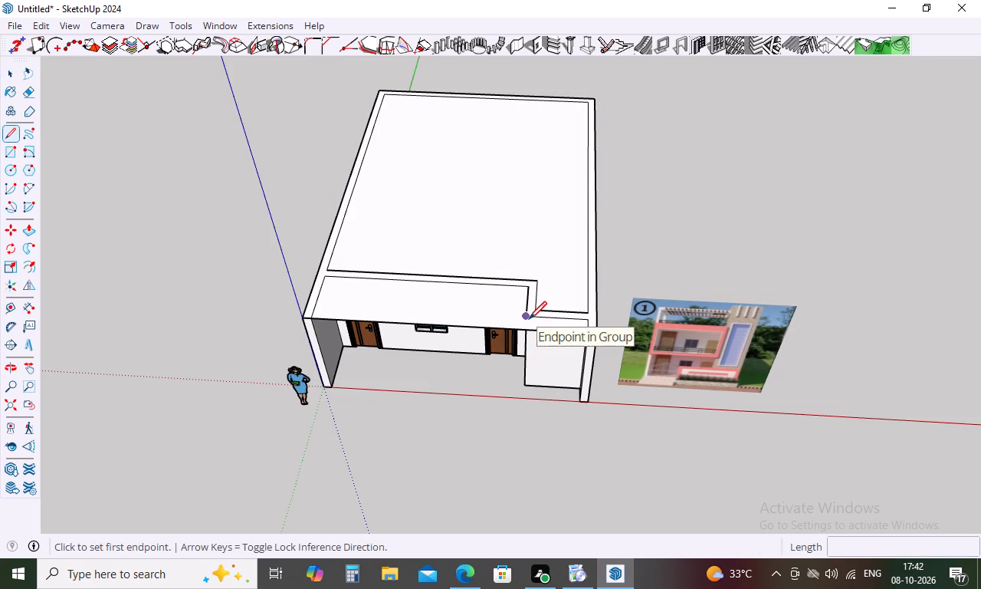
click(529, 319)
click(527, 328)
key(space)
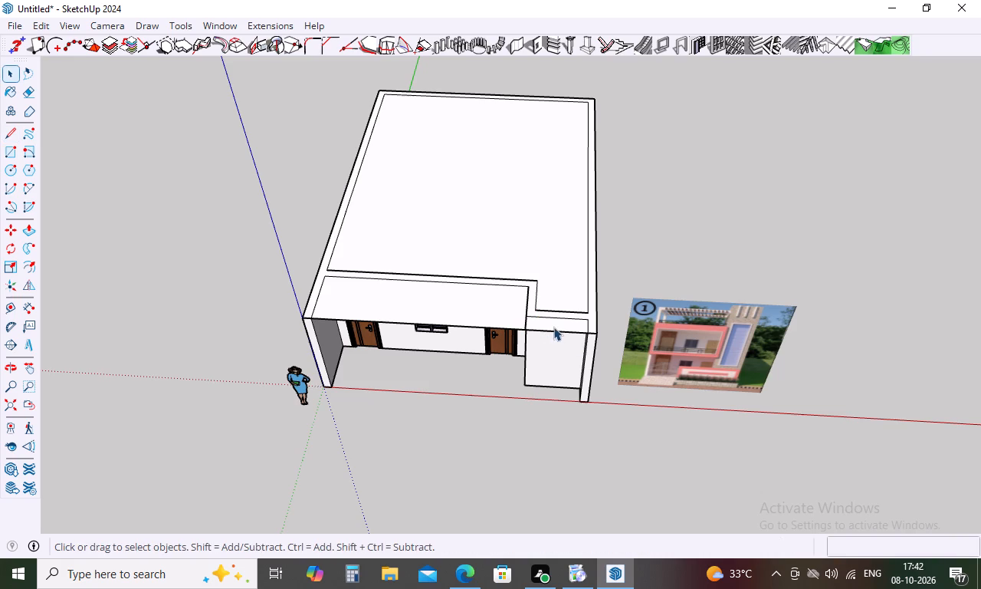
Select the roof face beside the new line to check how it is divided, and examine the roof's front.
click(554, 322)
click(554, 322)
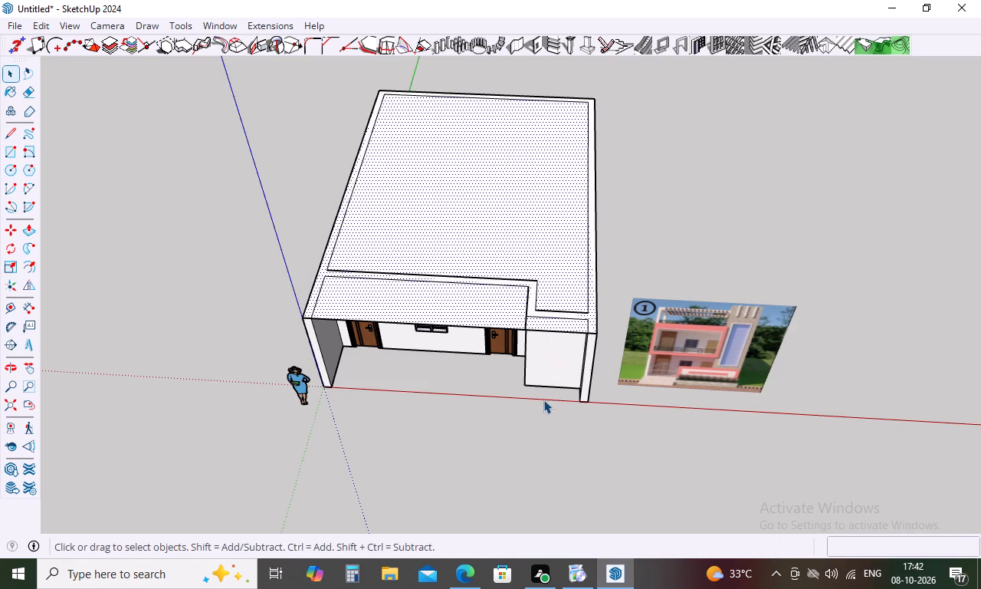
scroll(574, 320, up, 4)
double_click(511, 322)
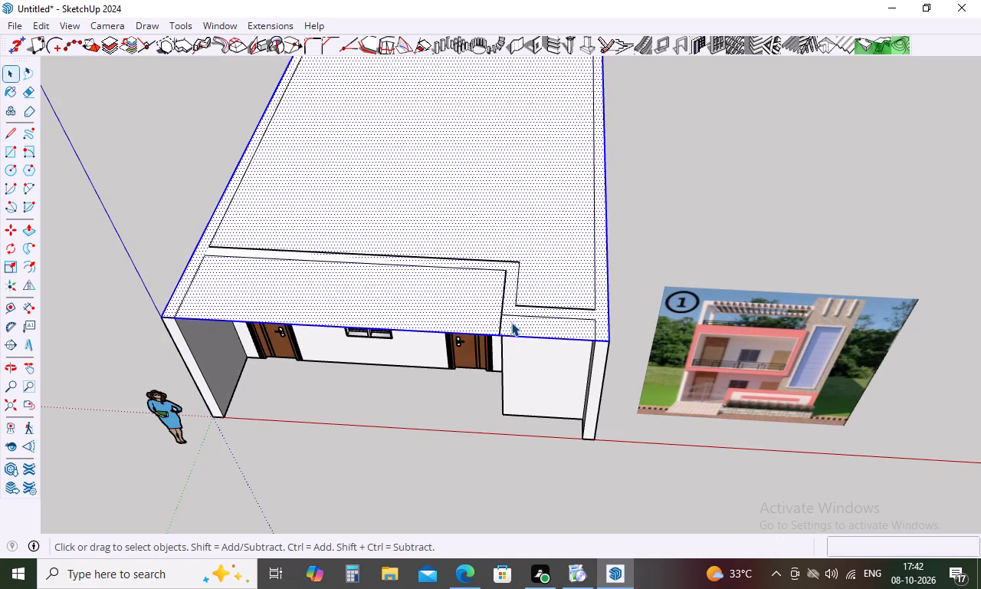
triple_click(511, 322)
click(511, 322)
key(Escape)
click(486, 442)
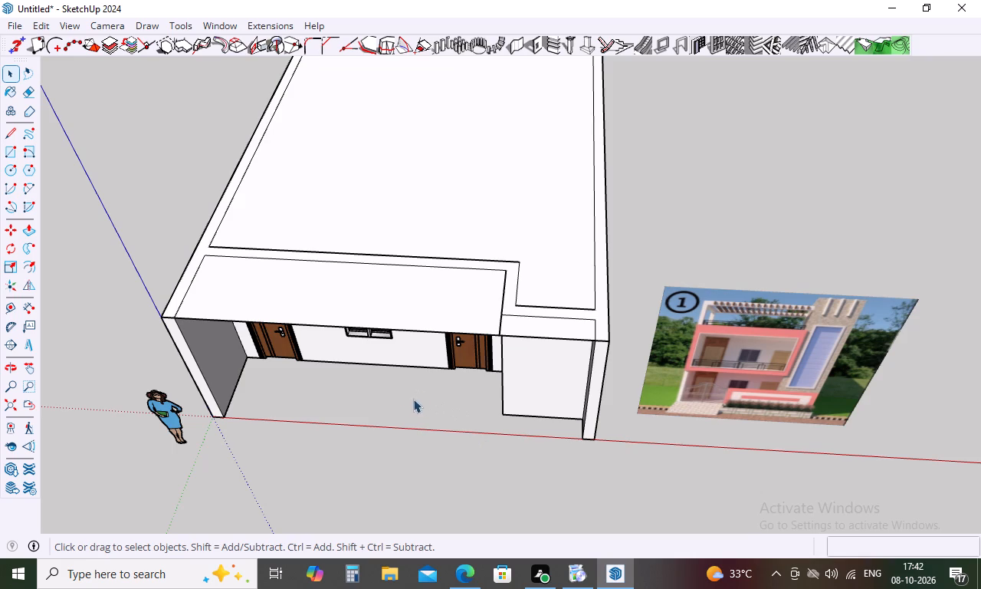
middle_drag(413, 399, 504, 271)
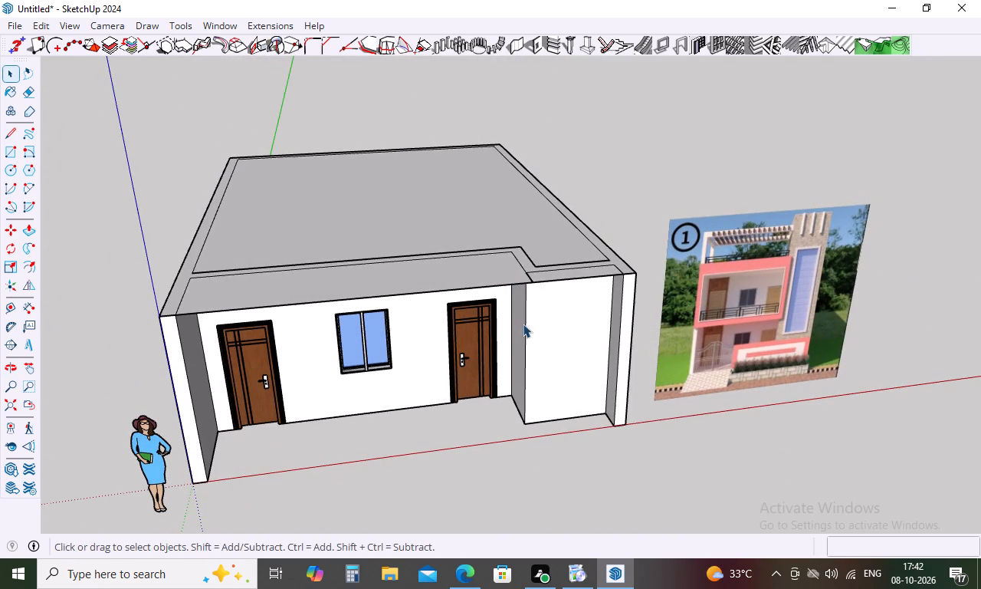
scroll(686, 15, down, 5)
middle_drag(580, 309, 441, 358)
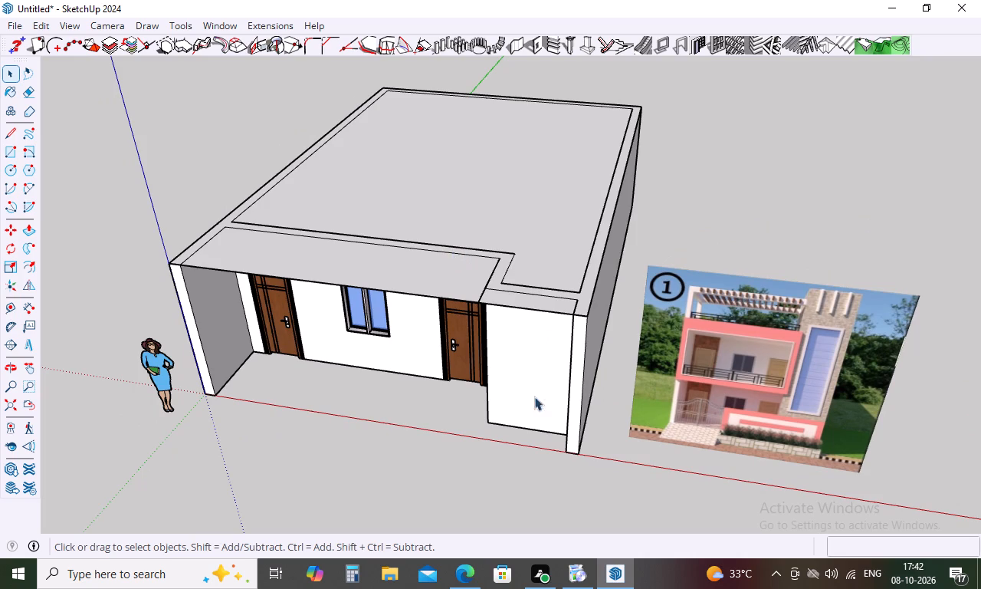
middle_drag(669, 304, 663, 350)
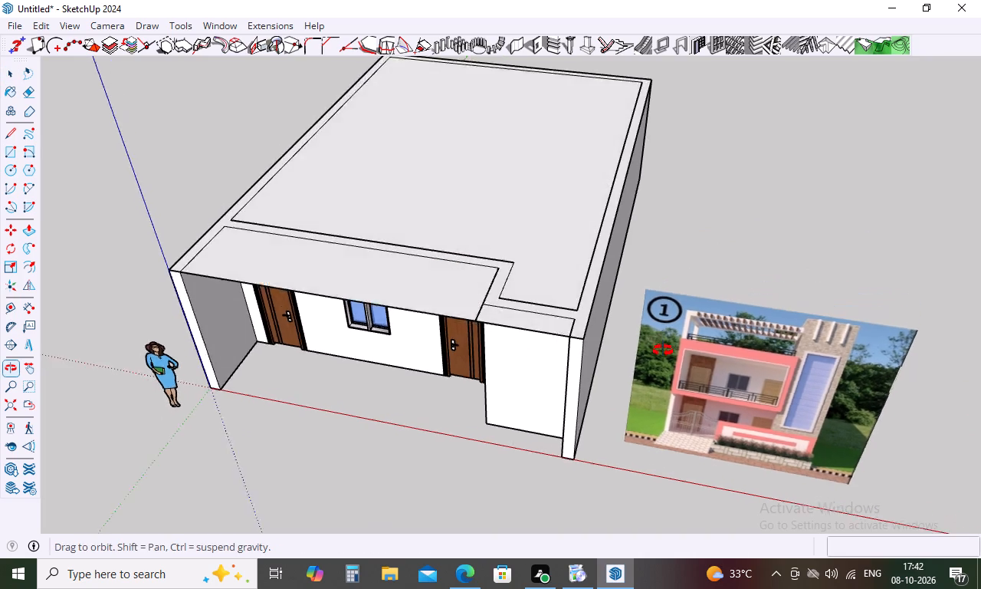
Undo the front dividing line and the 35' by 25' roof rectangle.
middle_drag(663, 350, 701, 429)
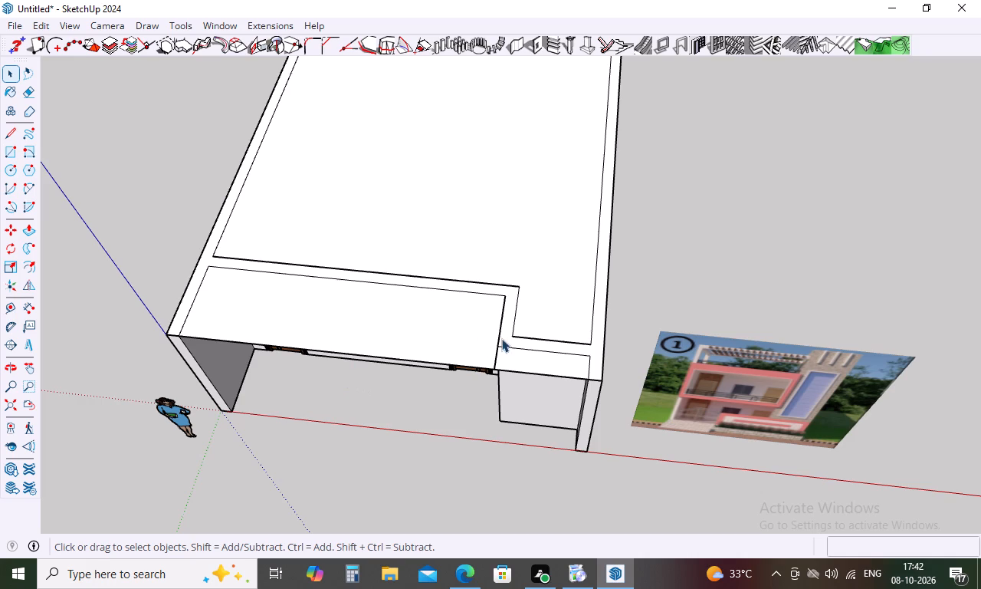
key(Escape)
key(ctrl+z)
key(ctrl+z)
scroll(671, 398, down, 4)
middle_drag(648, 403, 646, 245)
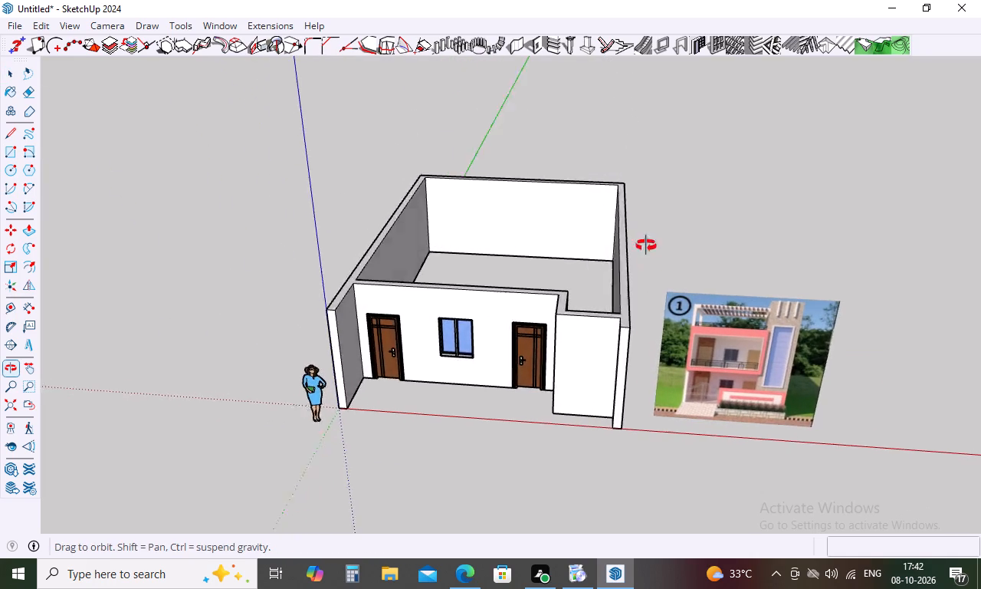
middle_drag(646, 245, 585, 216)
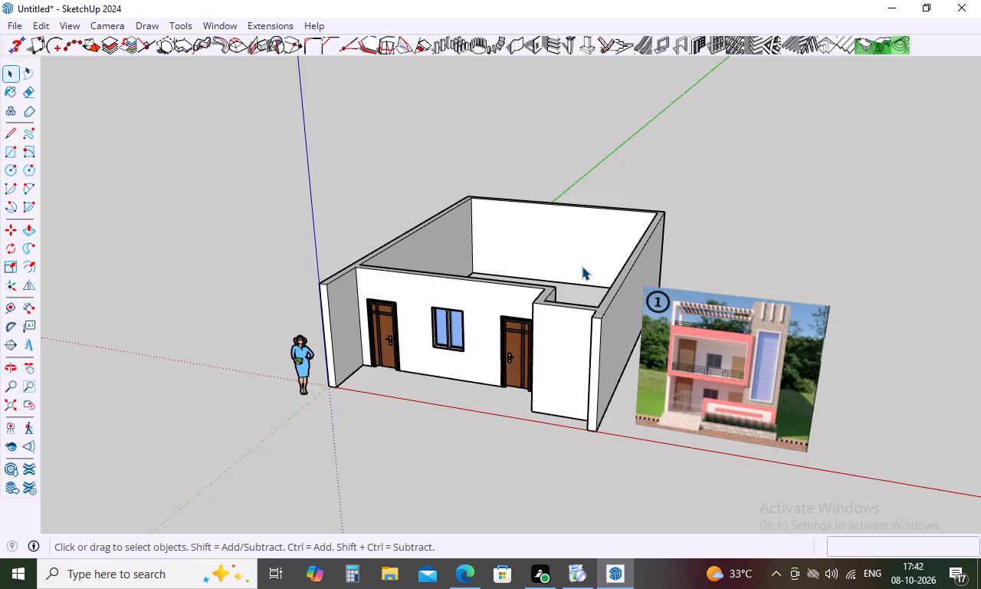
Draw a 33' 6" by 19' roof rectangle from the outer back corner of the walls to the projecting room's front corner.
key(r)
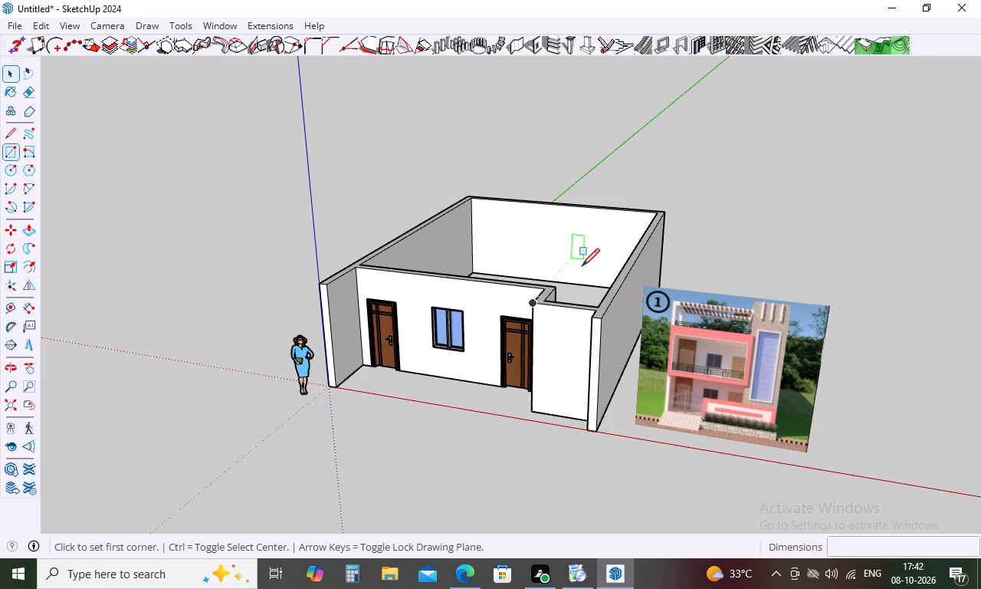
scroll(467, 197, up, 9)
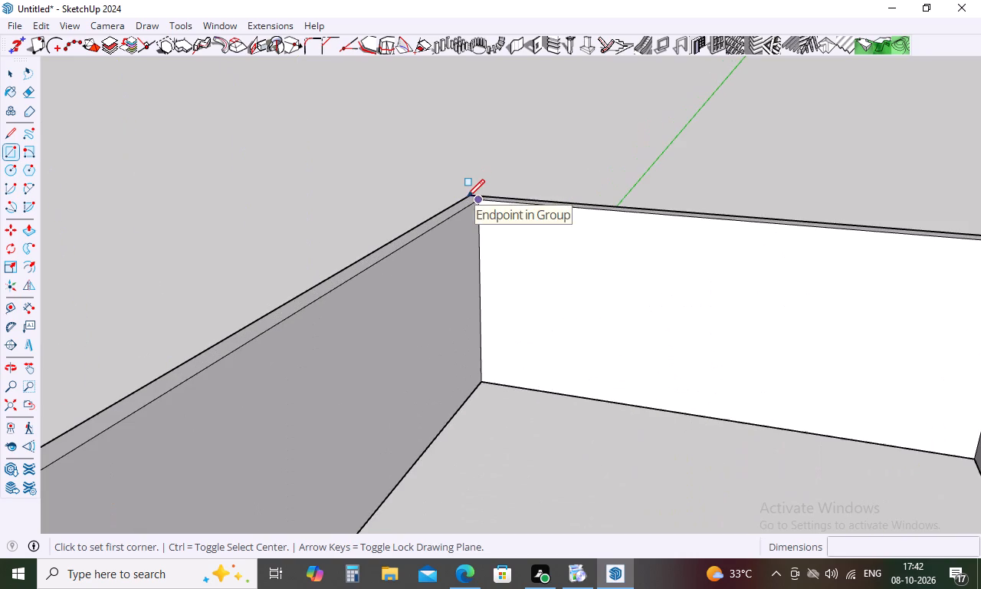
click(473, 195)
scroll(546, 252, down, 11)
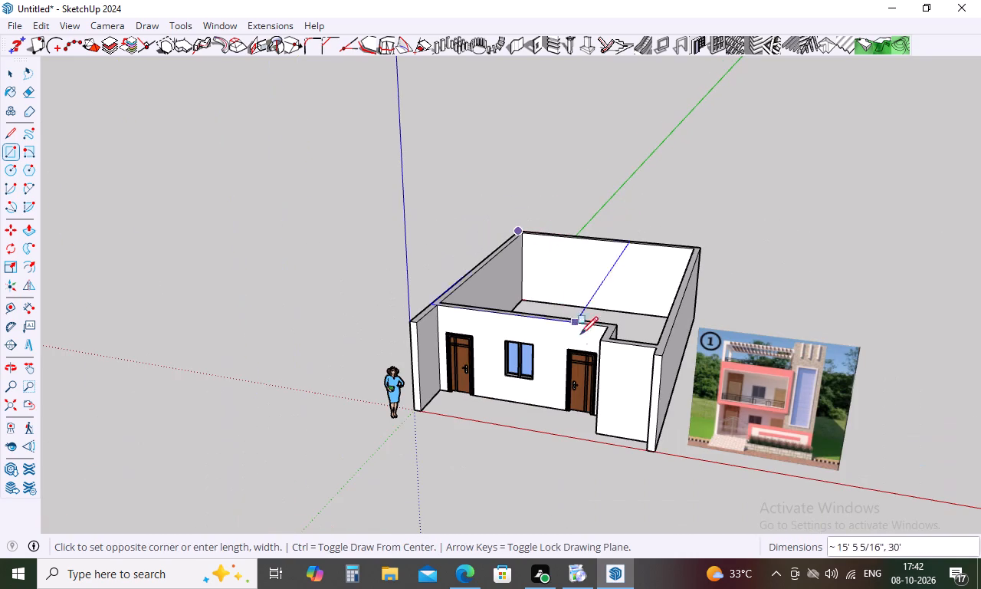
click(602, 341)
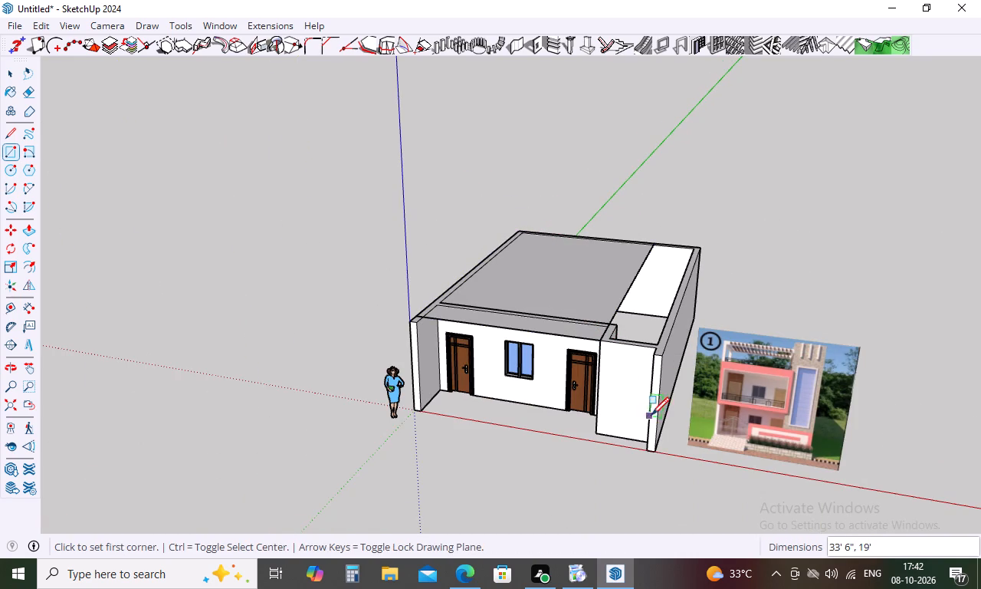
key(Escape)
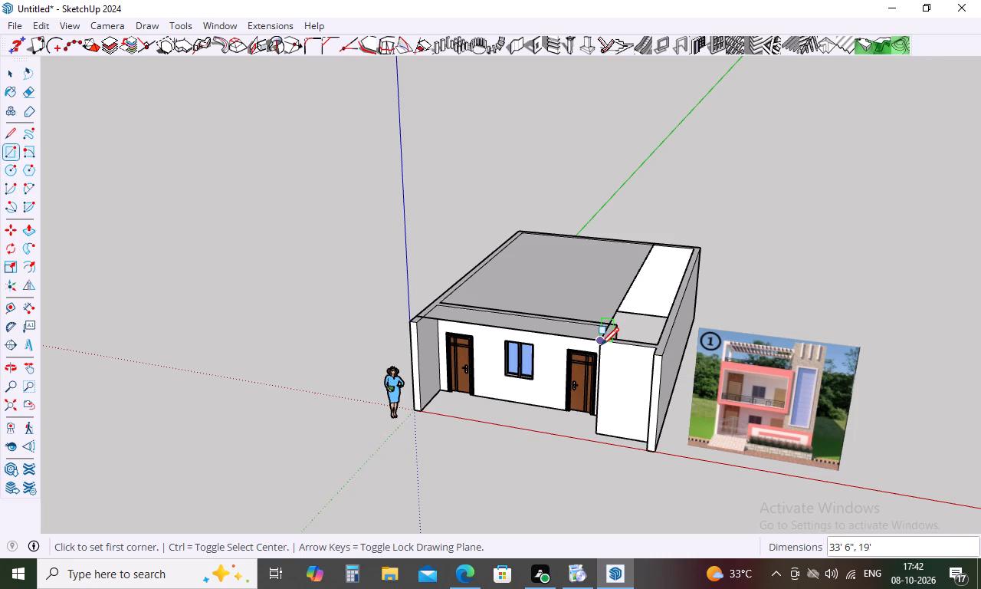
key(Escape)
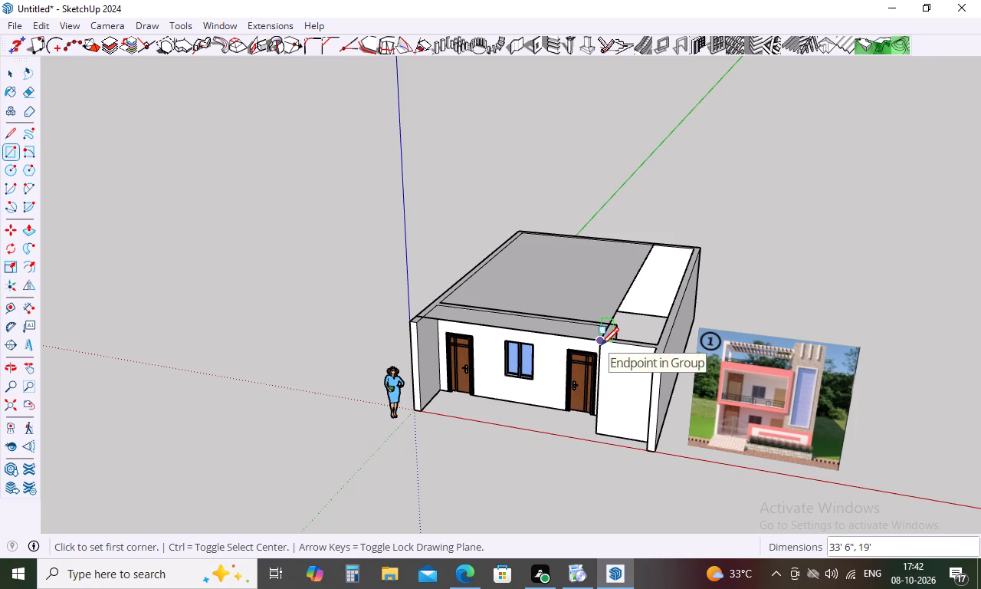
Push/Pull the roof rectangle up 6" to form the slab.
key(p)
click(595, 294)
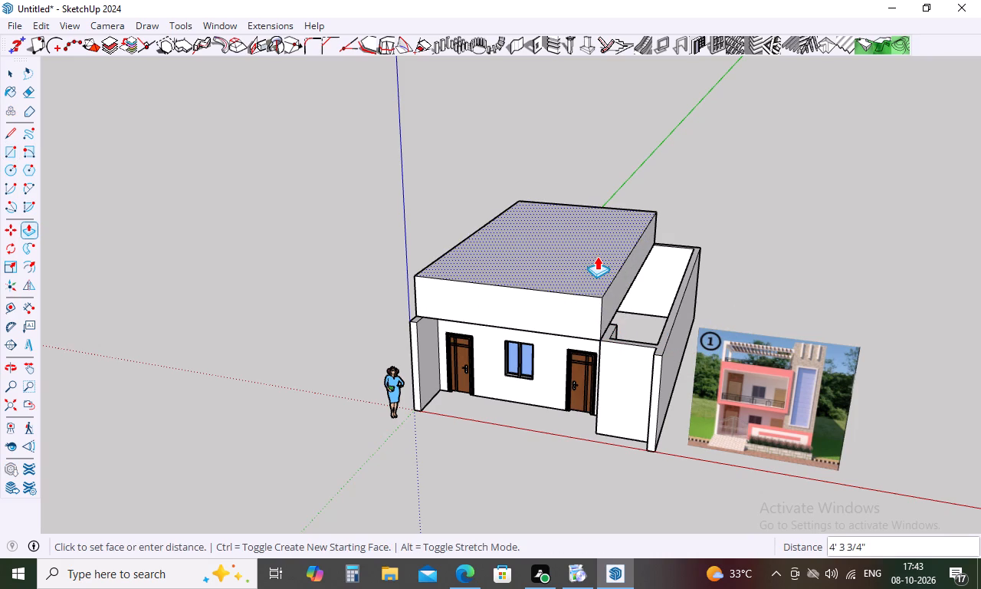
key(6)
key(Return)
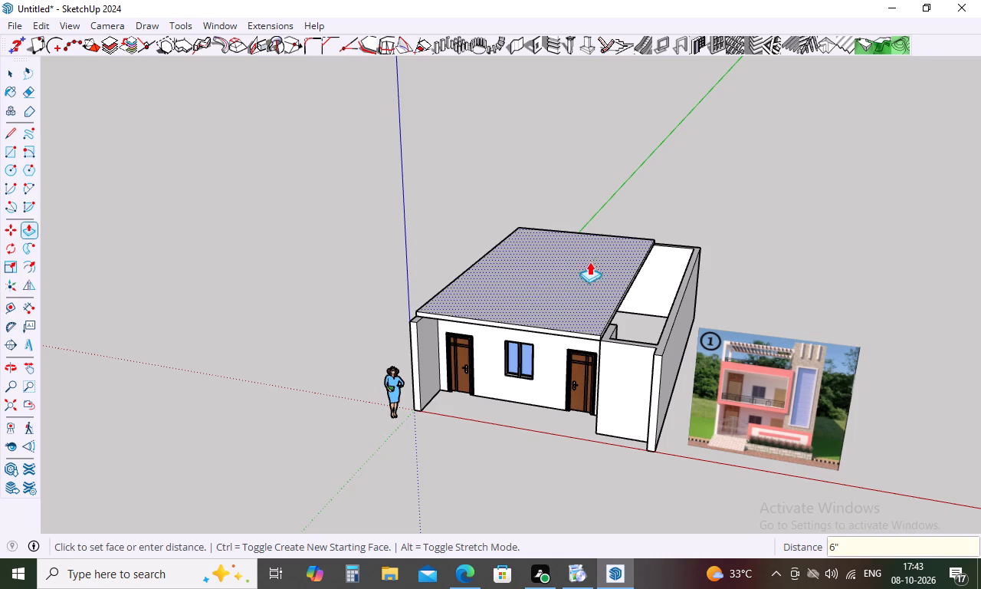
Pull the roof slab's front face outward about 1' 8", slightly past the side wall's front end.
scroll(473, 304, up, 4)
click(490, 332)
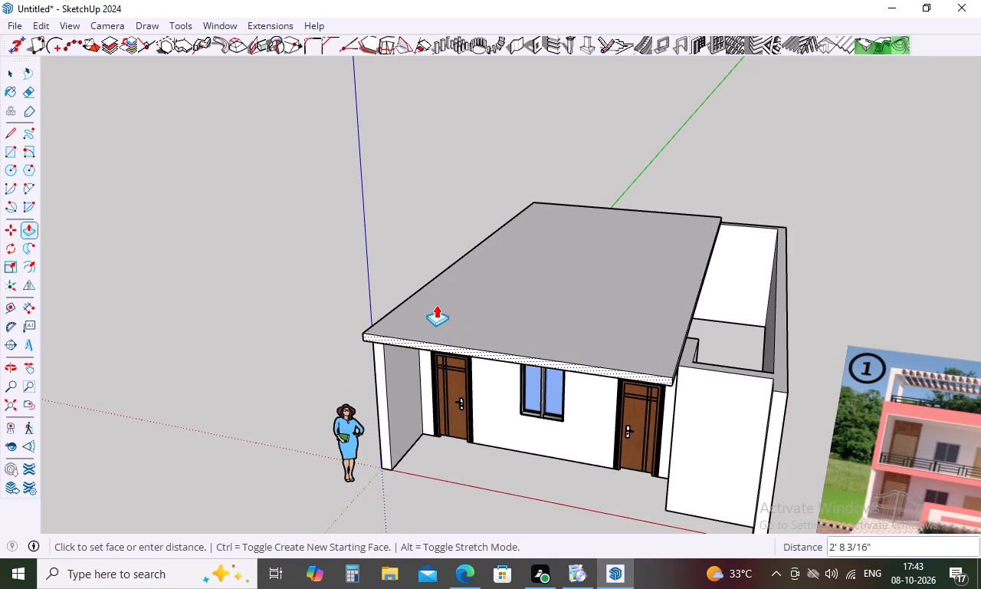
key(space)
middle_drag(434, 373, 565, 343)
scroll(446, 319, up, 8)
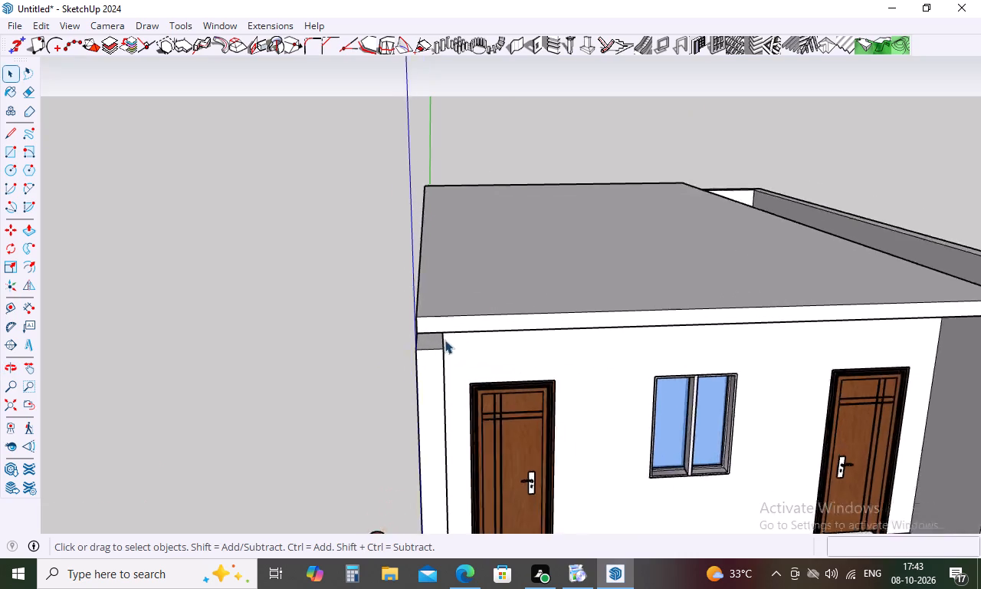
scroll(445, 340, up, 2)
key(p)
click(451, 313)
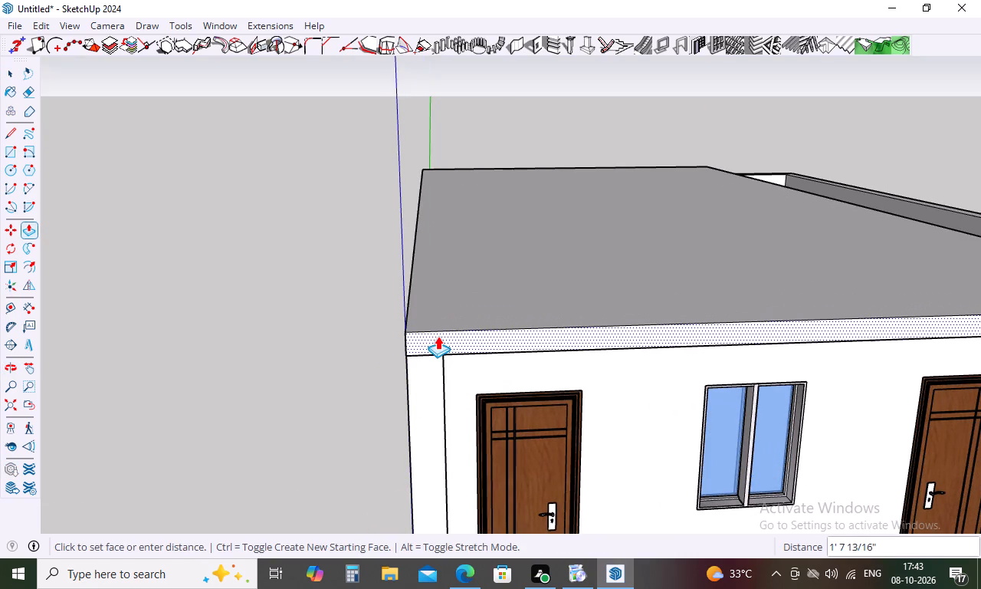
click(438, 336)
Push the slab's front face back about 1 13/16" to align it with the side wall's front end.
middle_drag(513, 390, 477, 199)
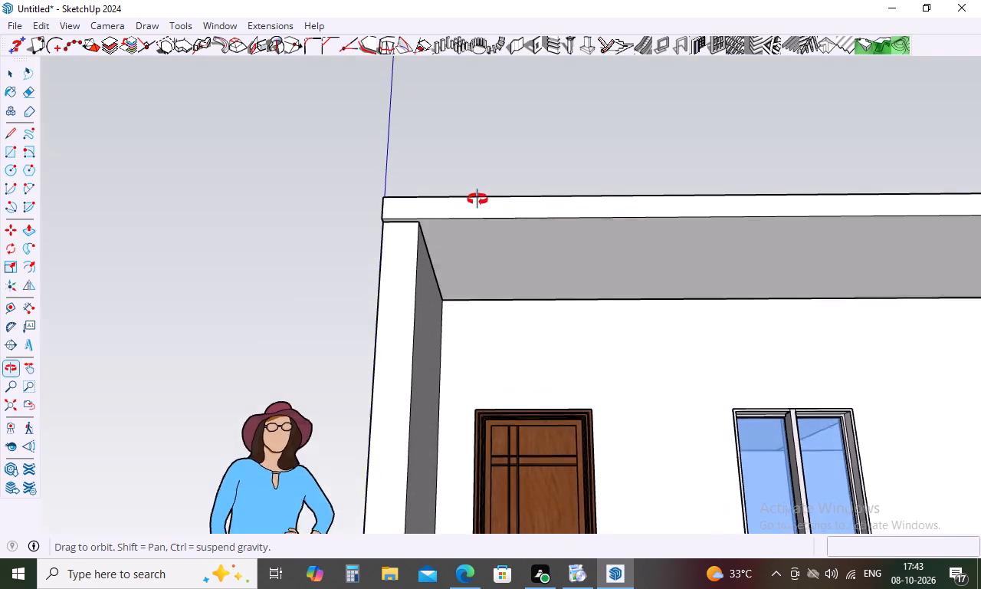
middle_drag(477, 199, 477, 192)
click(462, 189)
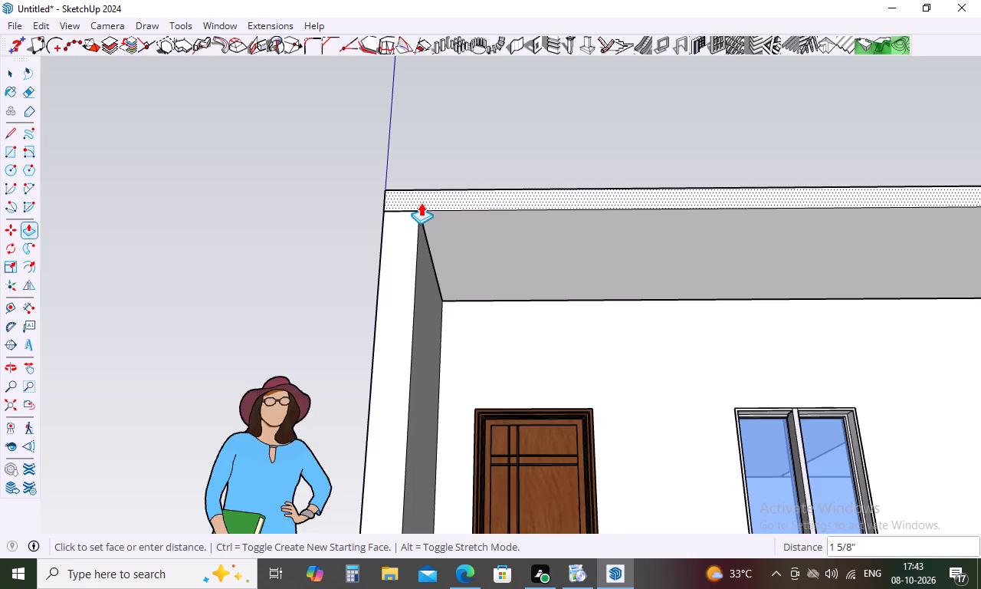
scroll(421, 202, up, 5)
middle_drag(421, 202, 421, 301)
scroll(416, 255, up, 5)
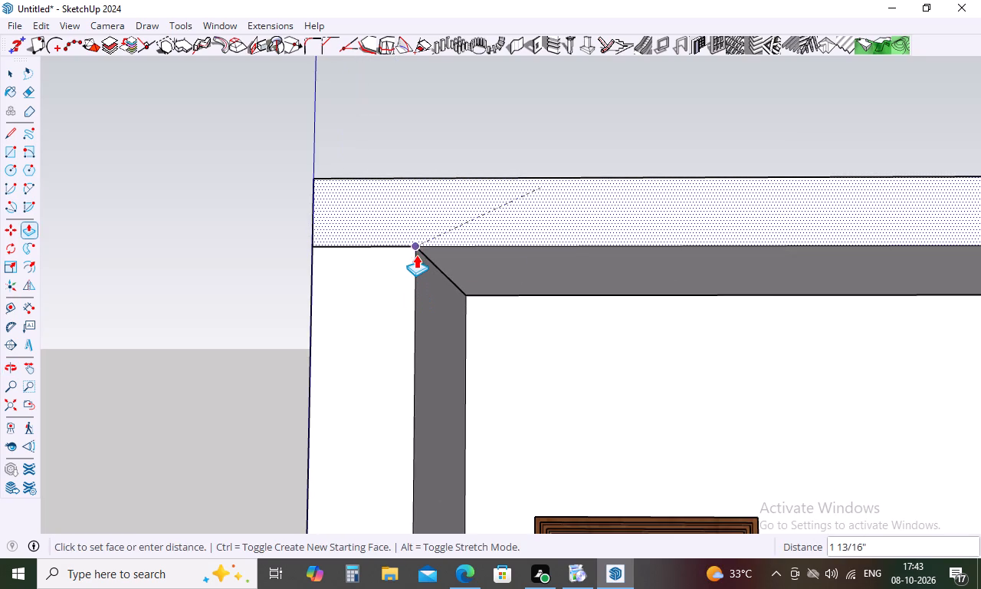
click(416, 255)
Draw a vertical line across the slab's side face at the projecting room's front corner.
scroll(452, 218, down, 20)
scroll(452, 218, down, 1)
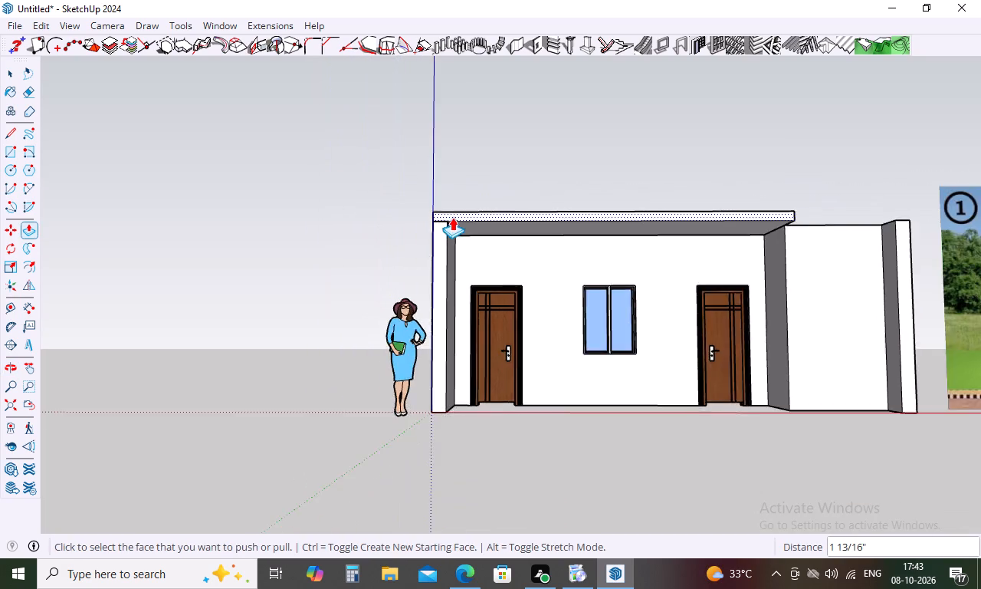
scroll(452, 217, down, 5)
middle_drag(532, 280, 435, 472)
middle_drag(658, 303, 460, 248)
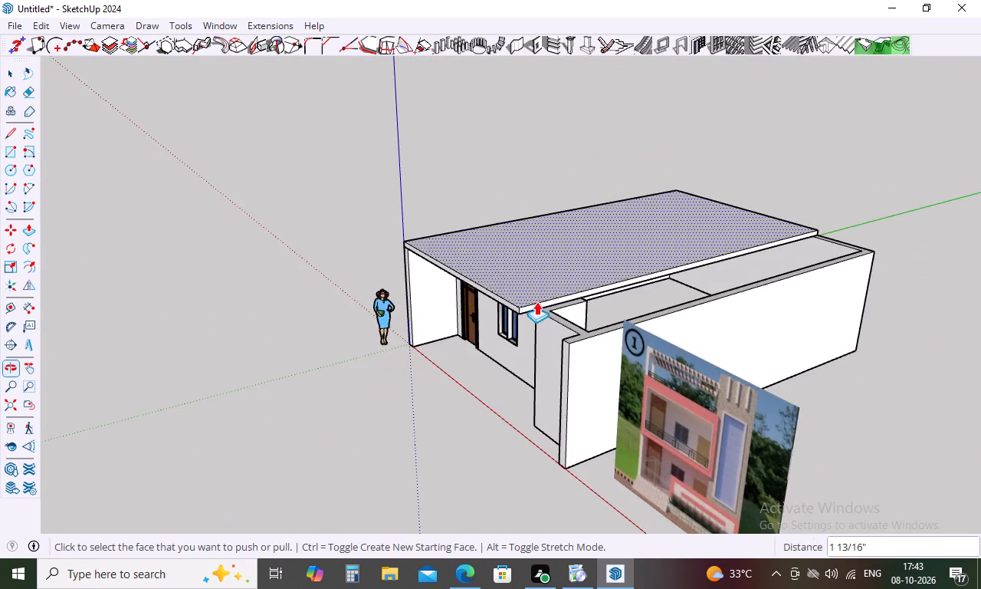
scroll(543, 306, up, 10)
middle_drag(560, 315, 487, 266)
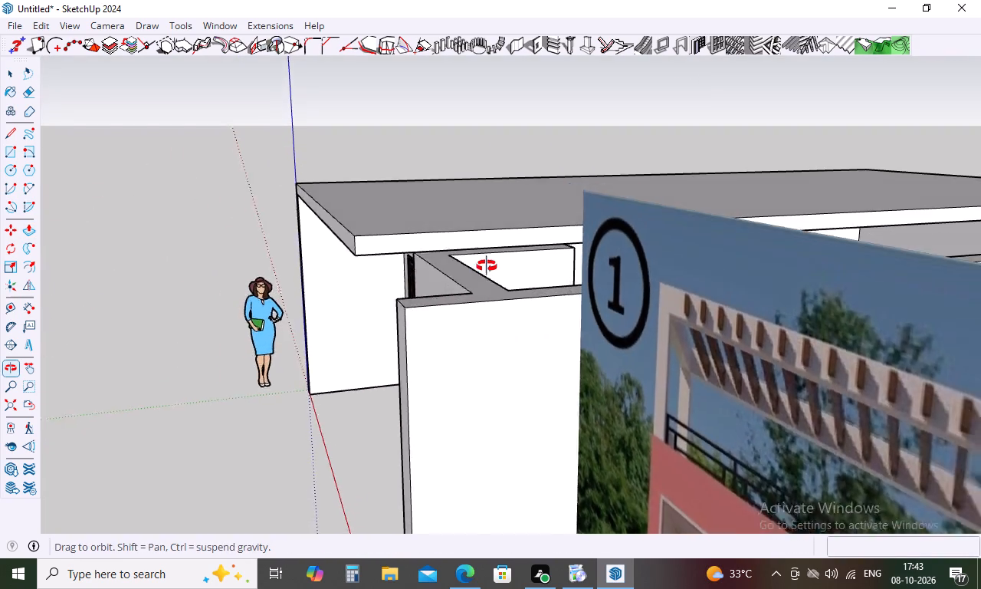
middle_drag(487, 266, 479, 275)
key(l)
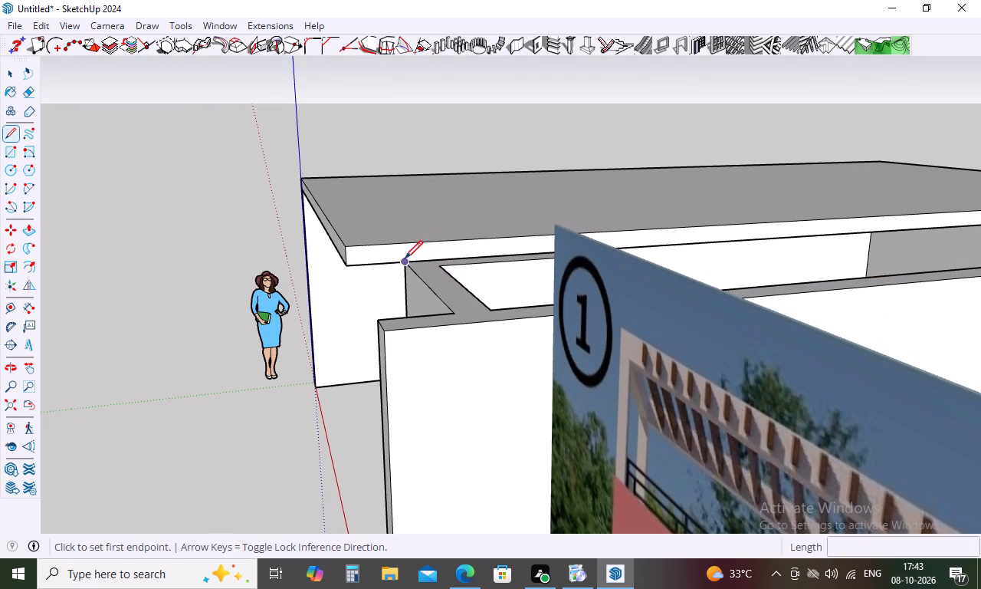
click(405, 260)
click(405, 245)
key(space)
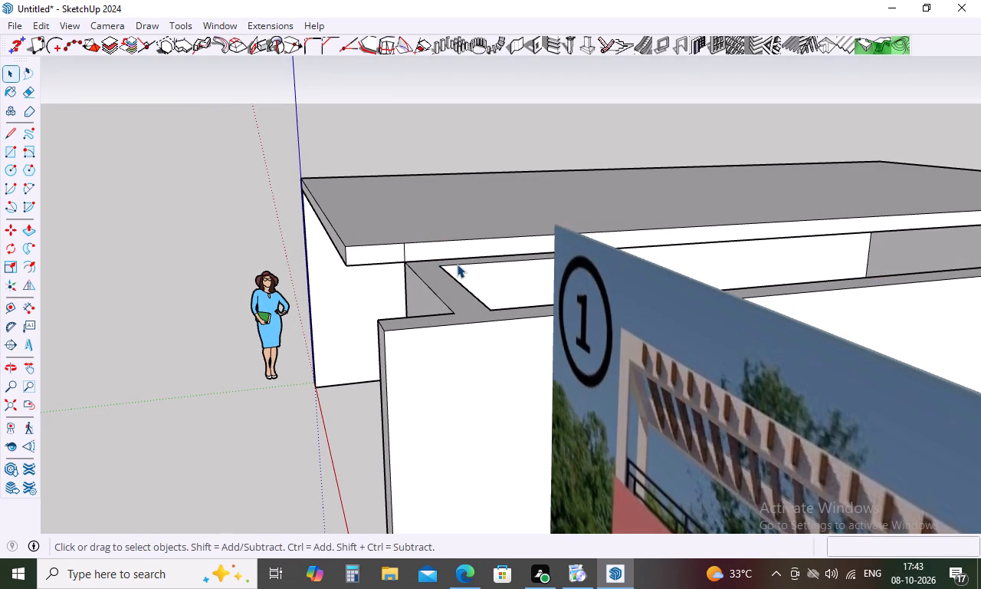
Pull the slab's side face behind the new line outward 5' 3", and a further 9" to cover the walls over the projecting room.
key(p)
click(467, 248)
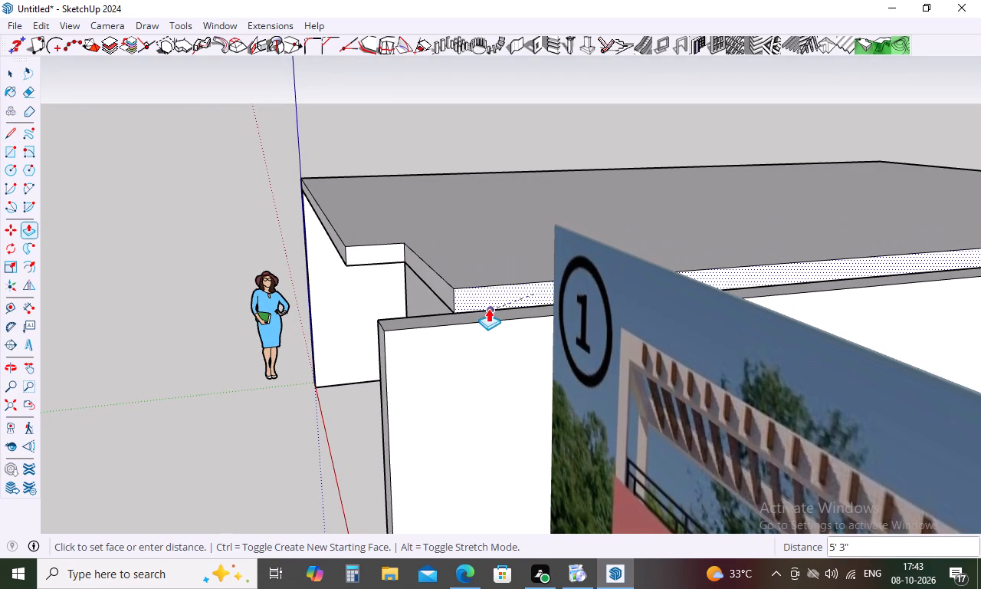
click(490, 314)
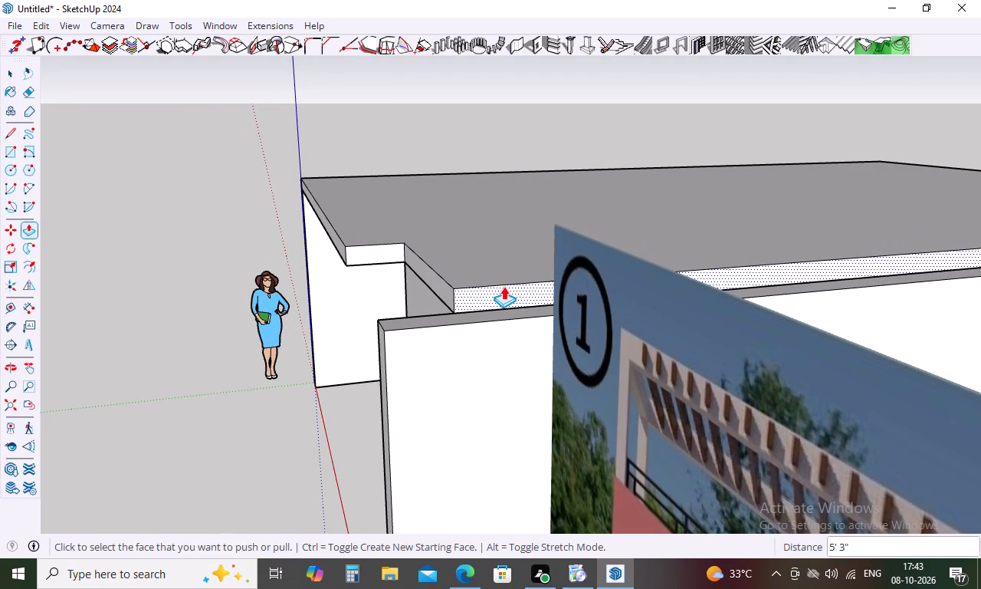
click(504, 286)
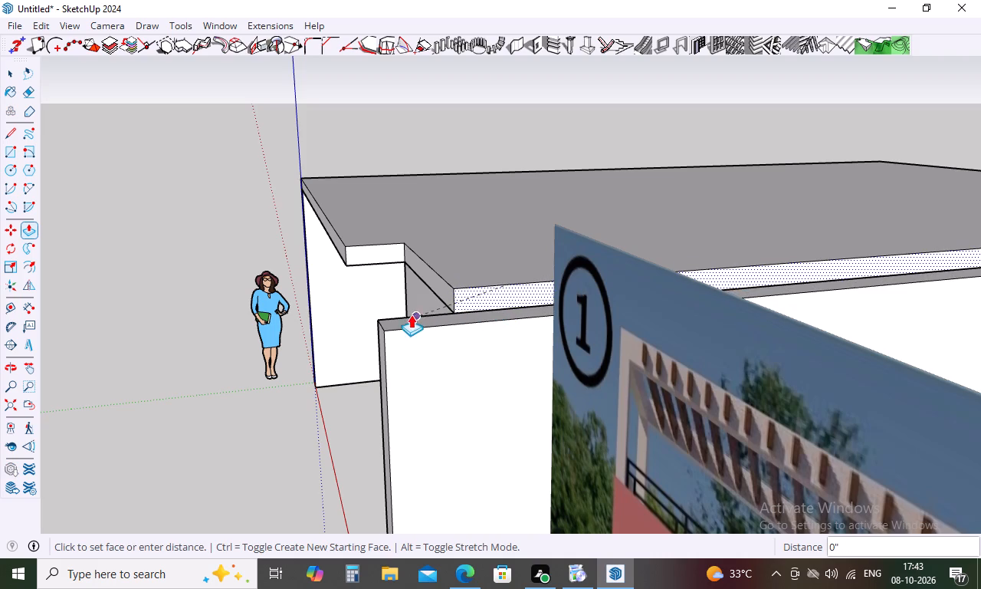
click(389, 327)
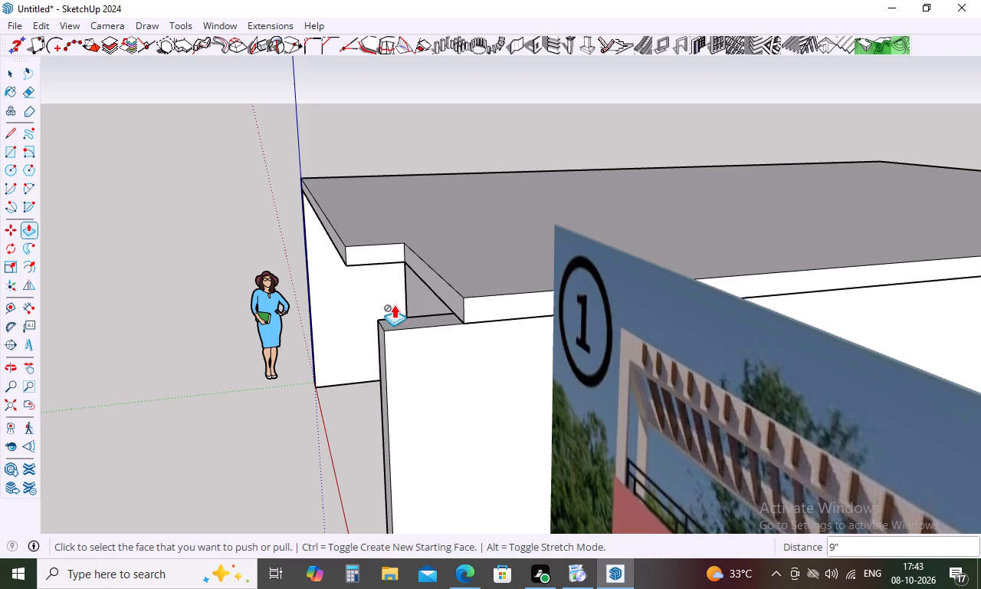
Select all connected geometry of the roof slab and make it a group.
scroll(418, 268, down, 10)
middle_drag(421, 282, 789, 319)
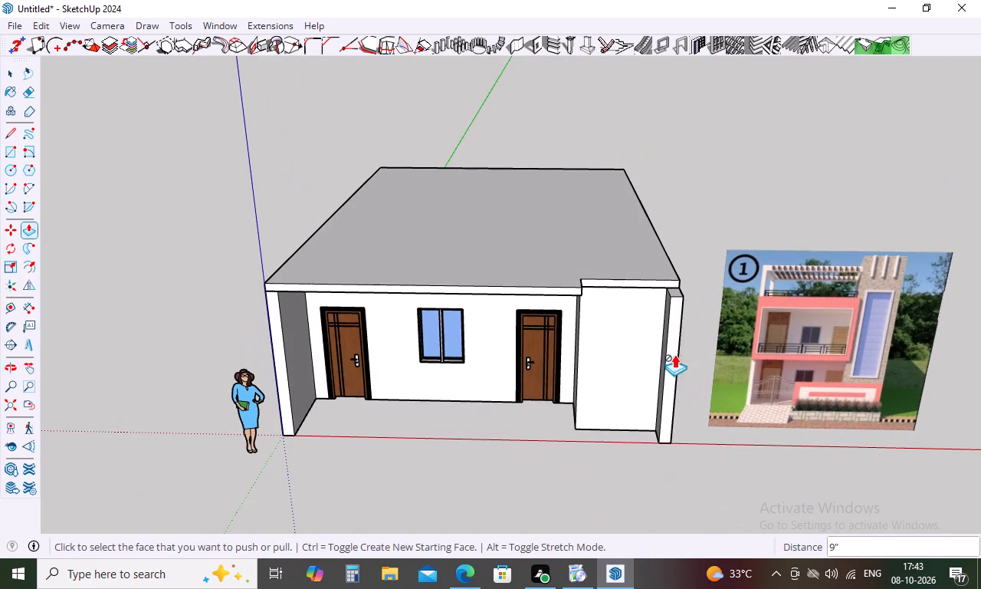
middle_drag(674, 355, 673, 298)
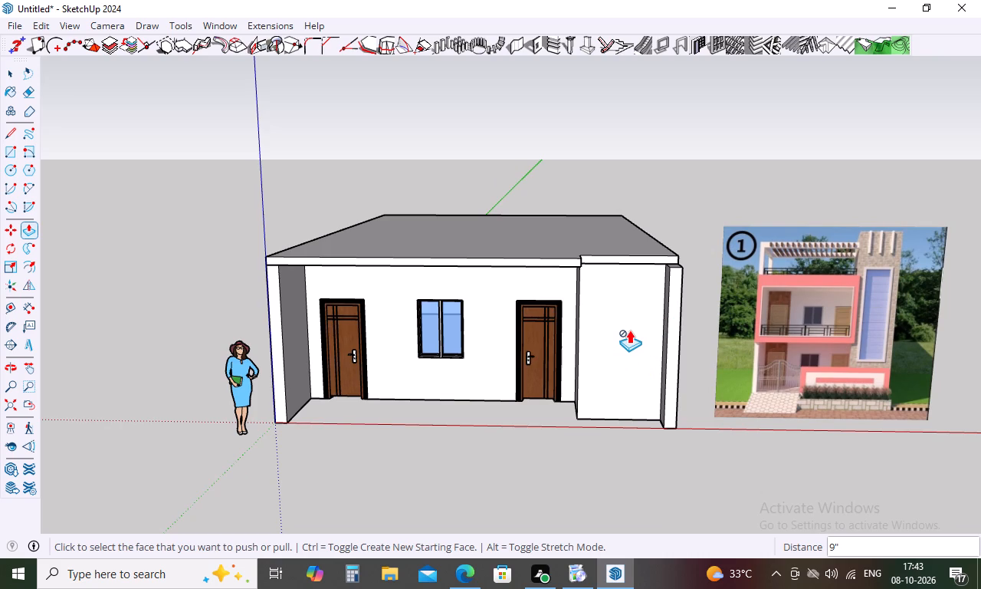
key(space)
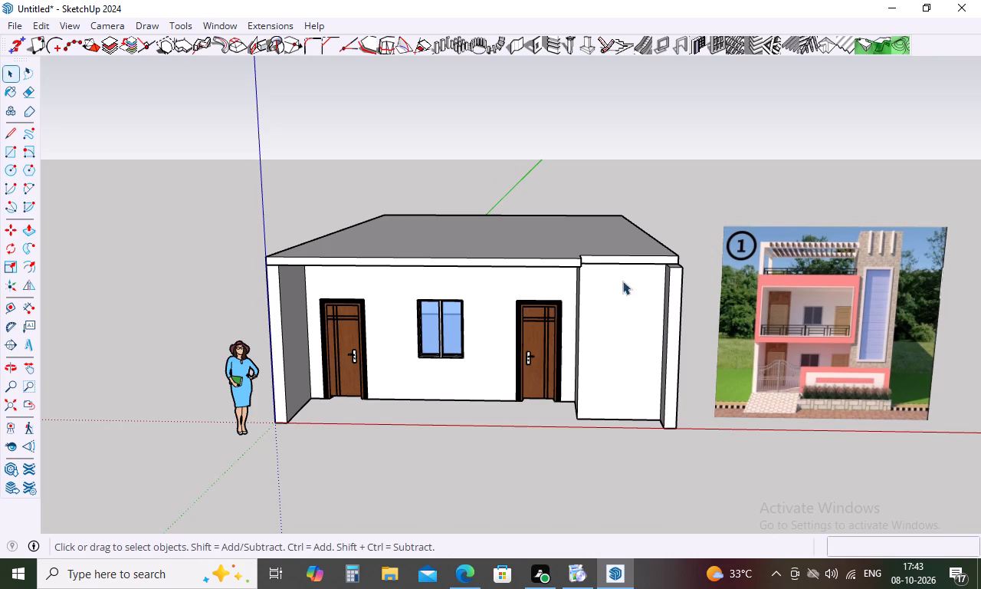
triple_click(549, 261)
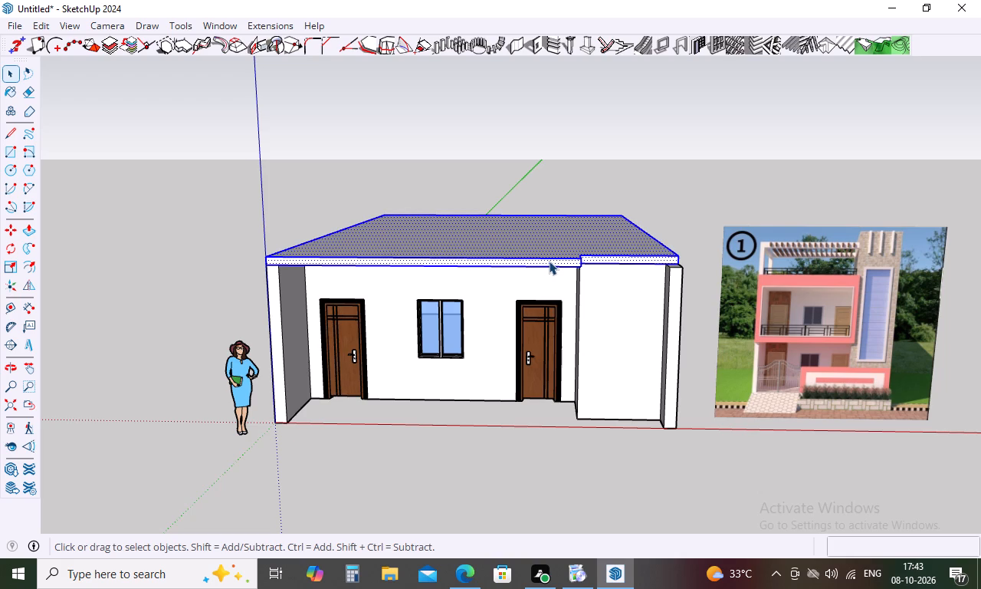
triple_click(549, 261)
triple_click(549, 261)
triple_click(549, 261)
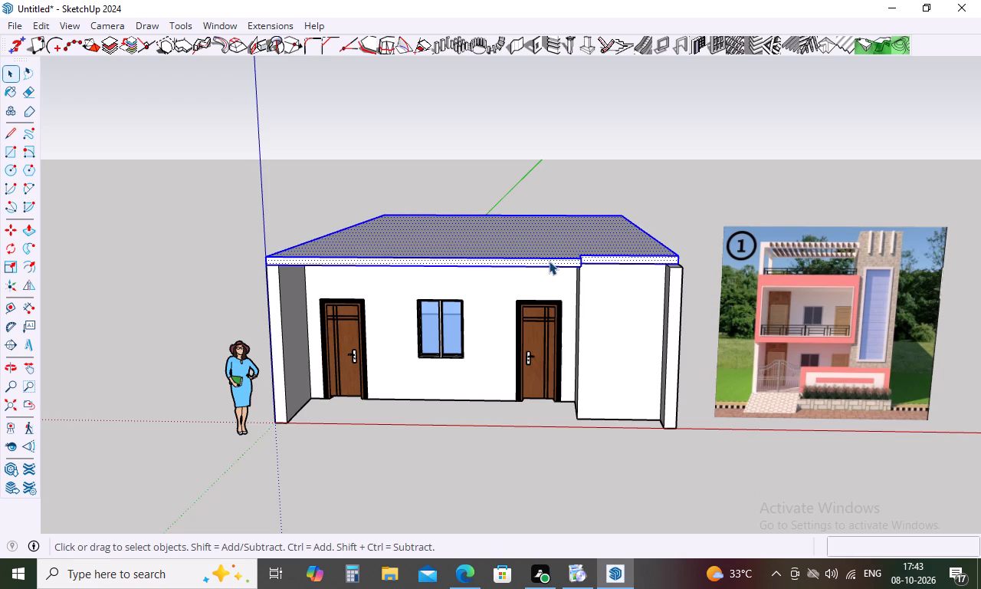
triple_click(549, 261)
triple_click(549, 261)
click(549, 261)
right_click(549, 261)
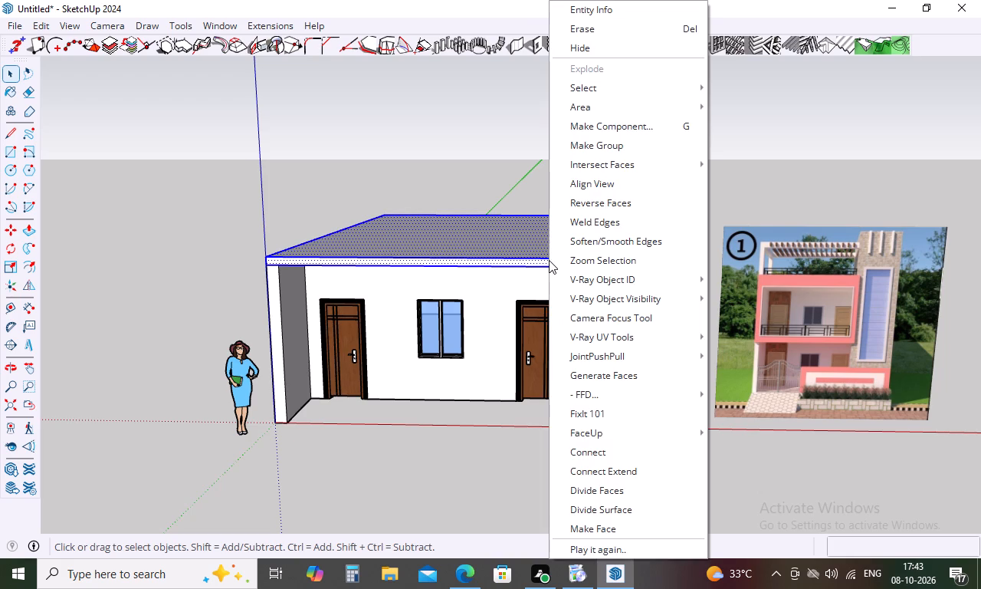
click(617, 144)
click(710, 212)
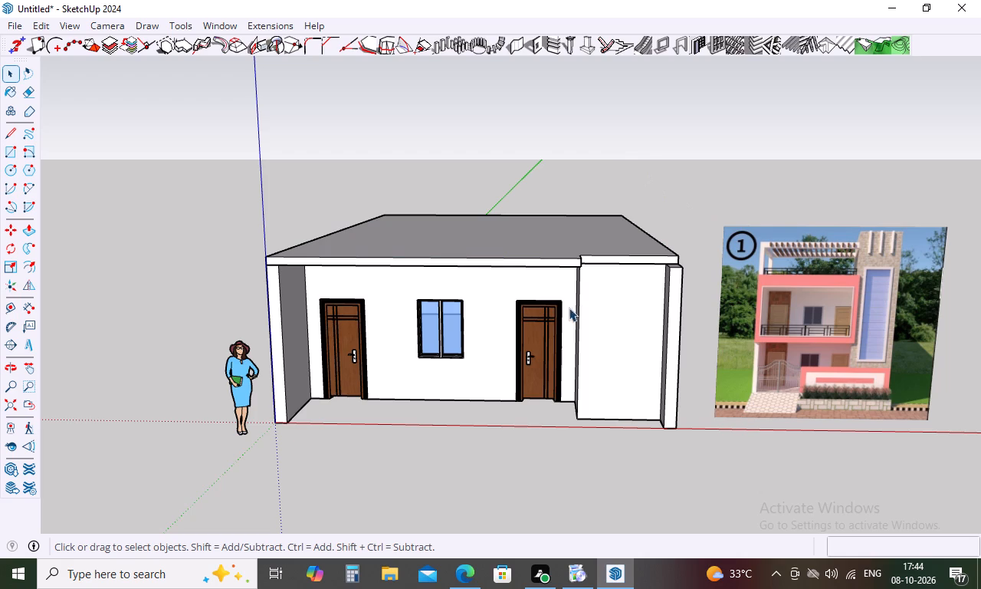
Copy the ground-floor wall group with its window and both doors straight up 10' 6" onto the roof slab.
click(619, 325)
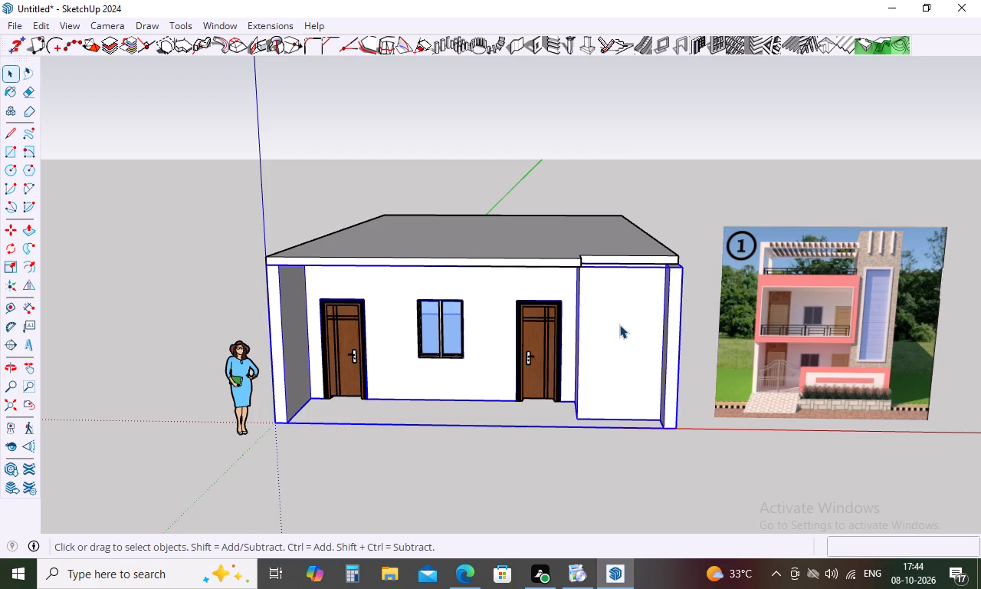
shift+click(441, 317)
shift+click(530, 321)
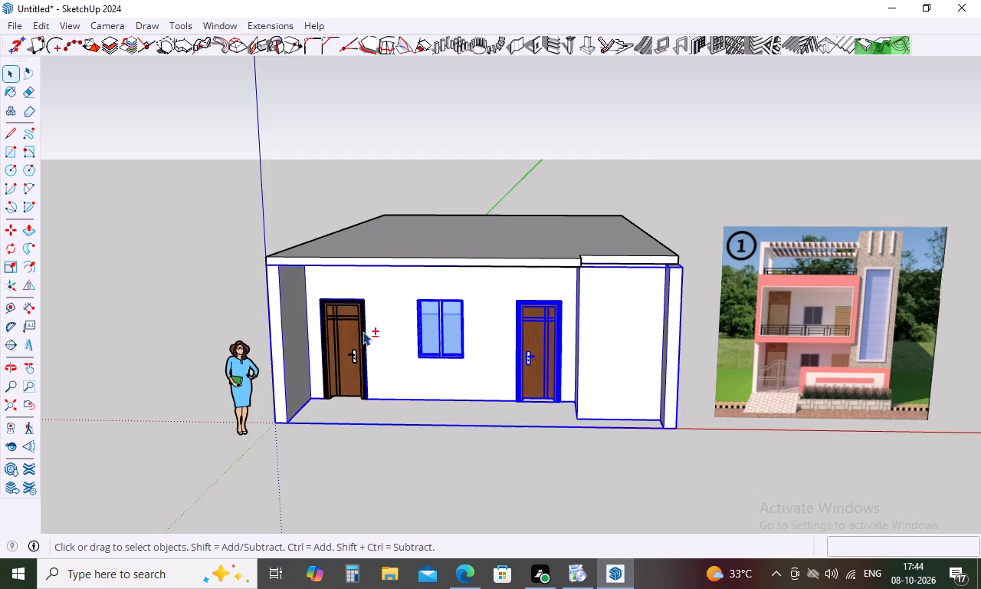
shift+click(348, 335)
key(m)
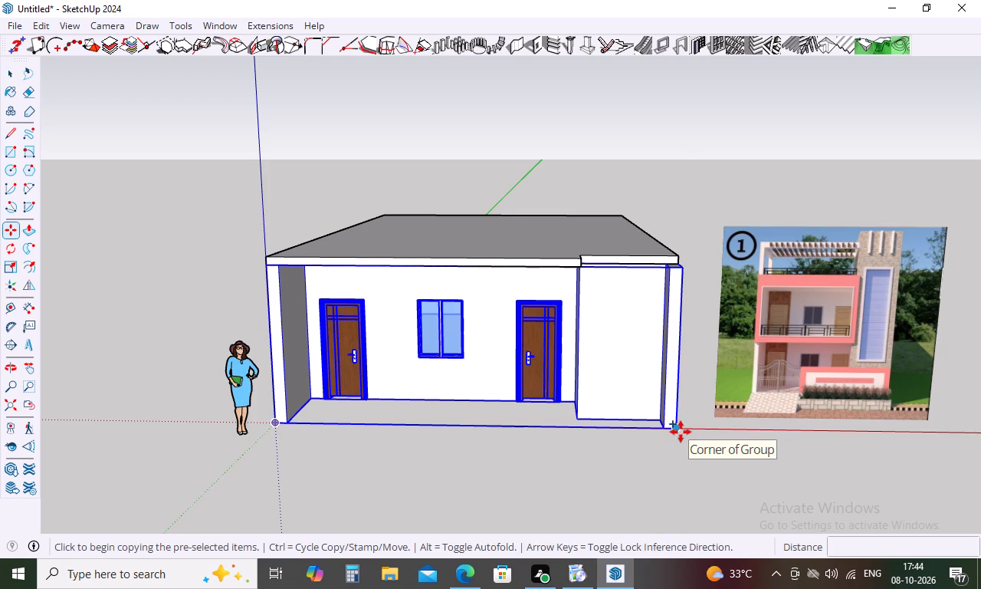
click(274, 420)
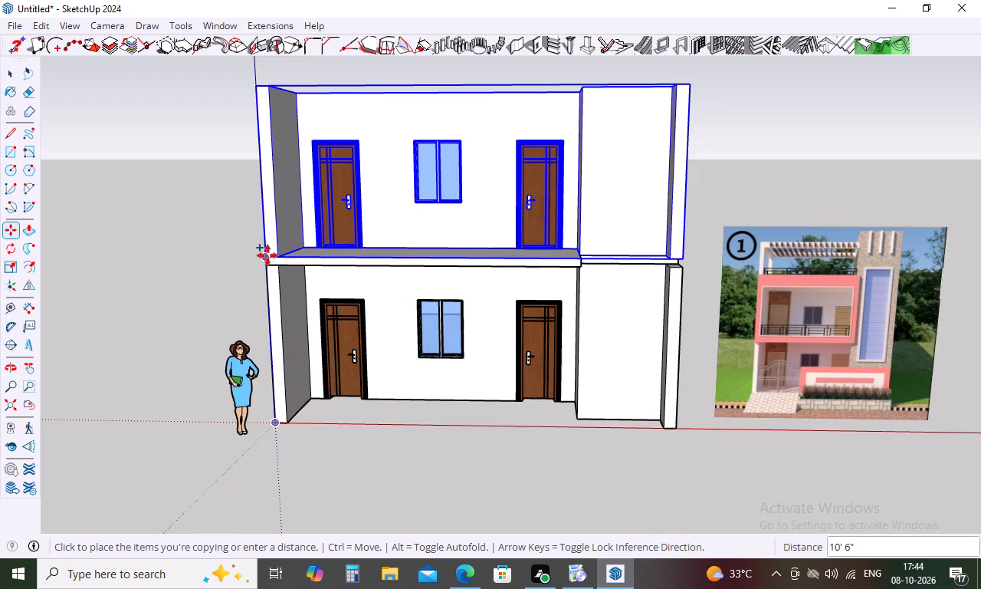
click(267, 255)
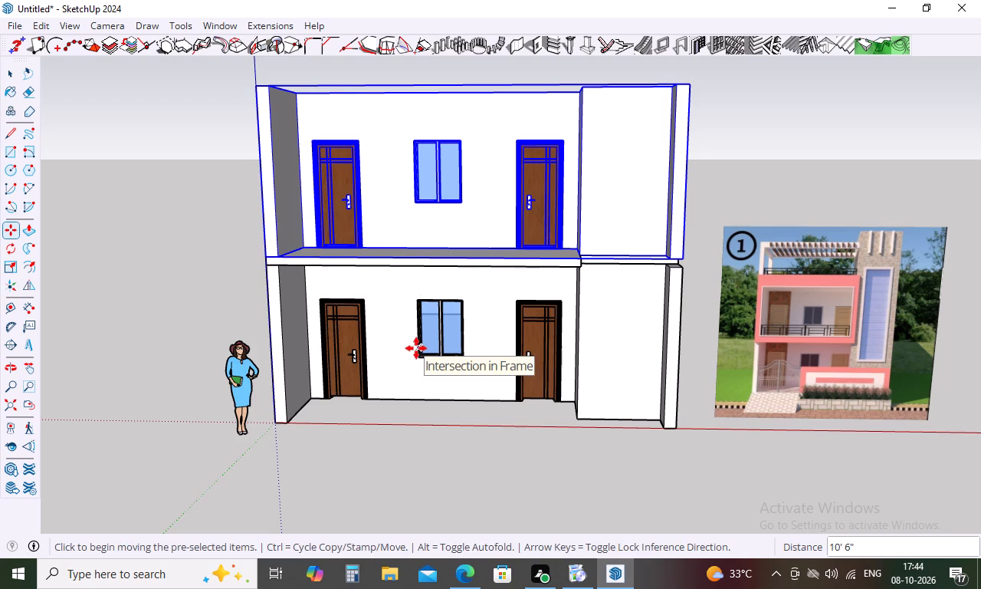
key(Escape)
key(space)
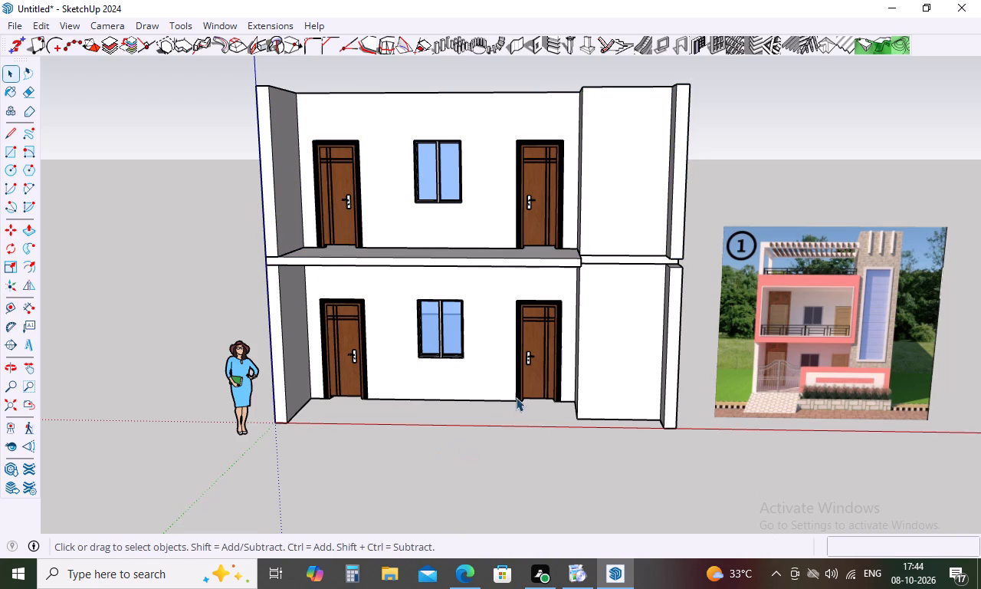
Inspect the stacked storeys from several angles, checking how the intermediate slab meets the side wall's front end.
scroll(519, 391, down, 4)
middle_drag(520, 391, 550, 462)
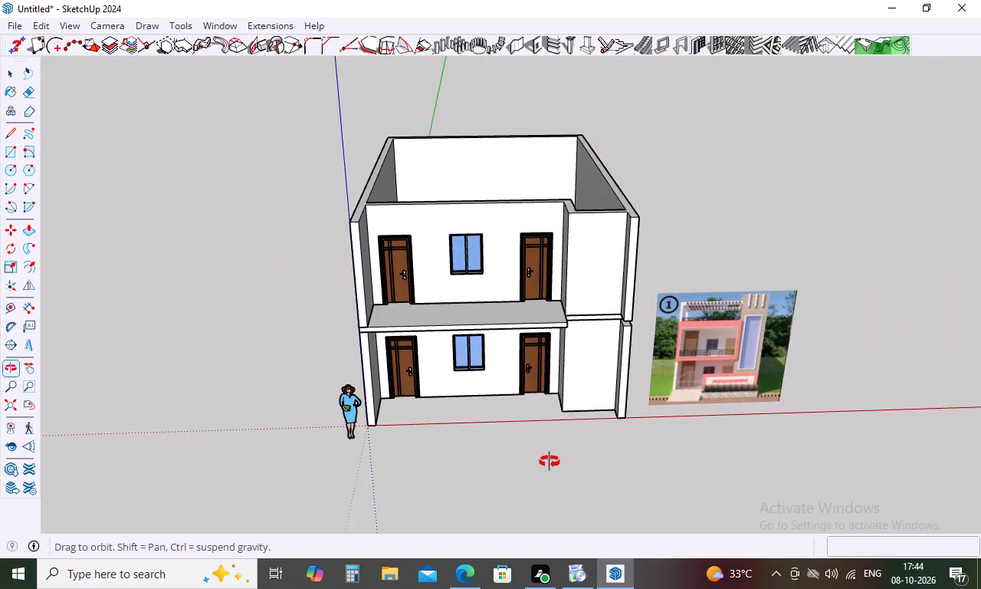
middle_drag(550, 462, 478, 462)
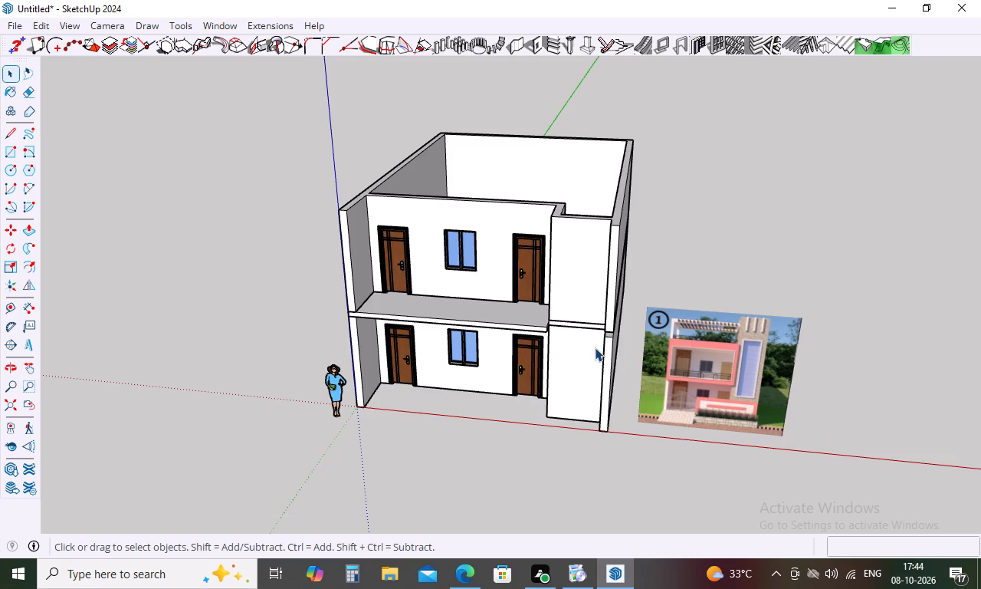
middle_drag(595, 350, 621, 280)
scroll(563, 304, up, 4)
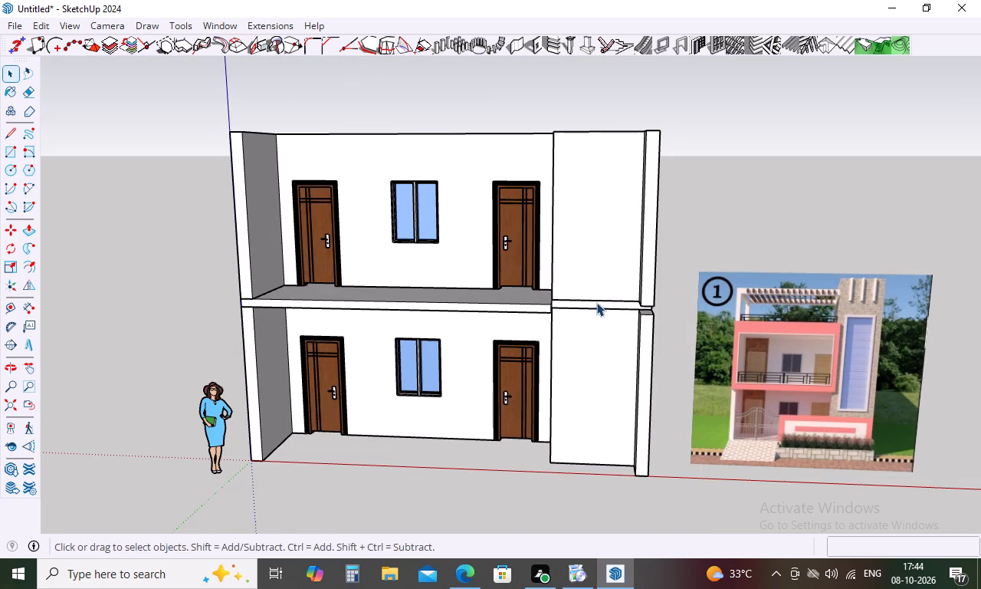
middle_drag(675, 311, 543, 268)
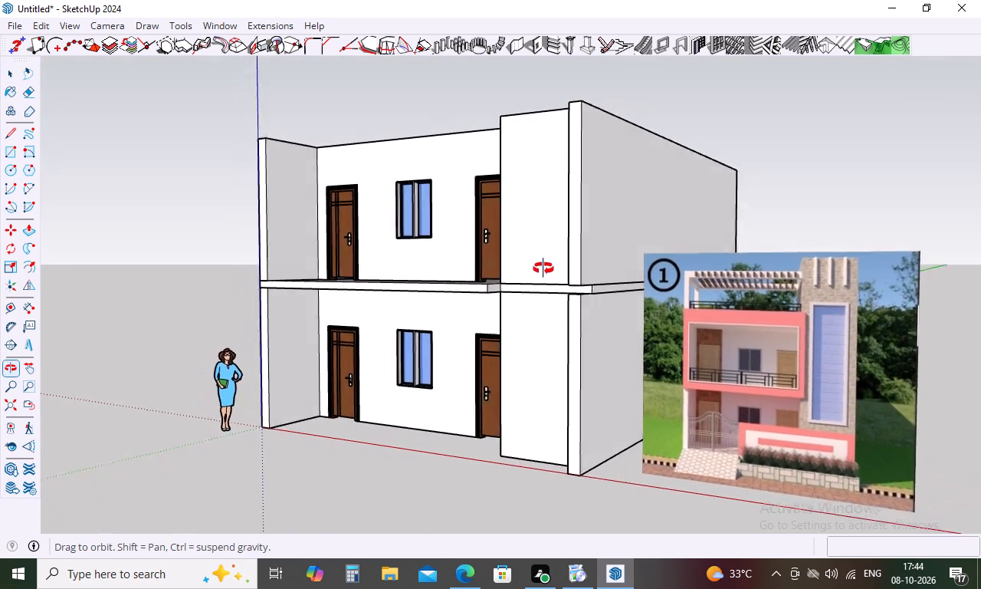
middle_drag(543, 268, 508, 279)
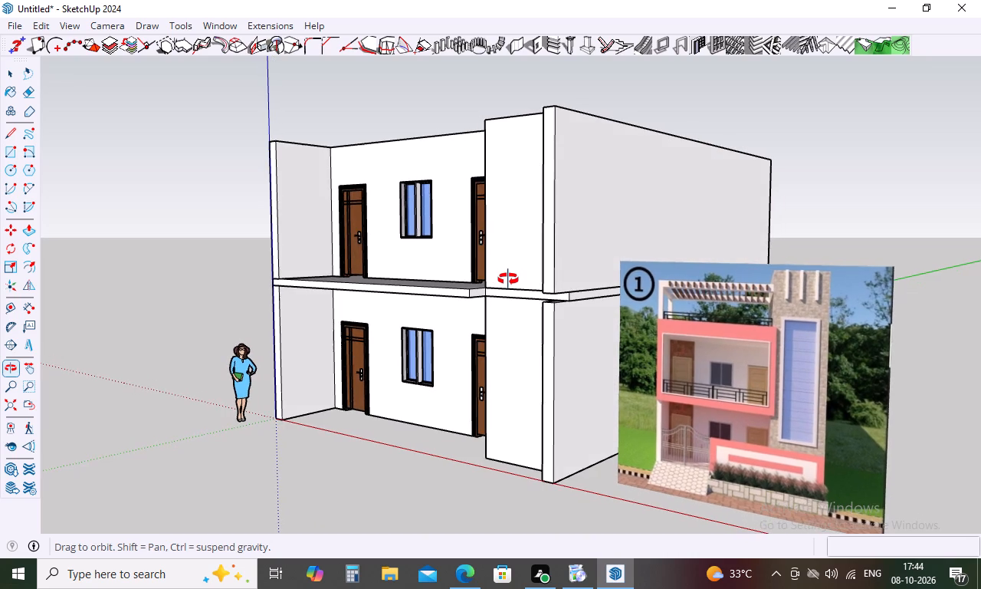
middle_drag(508, 279, 509, 279)
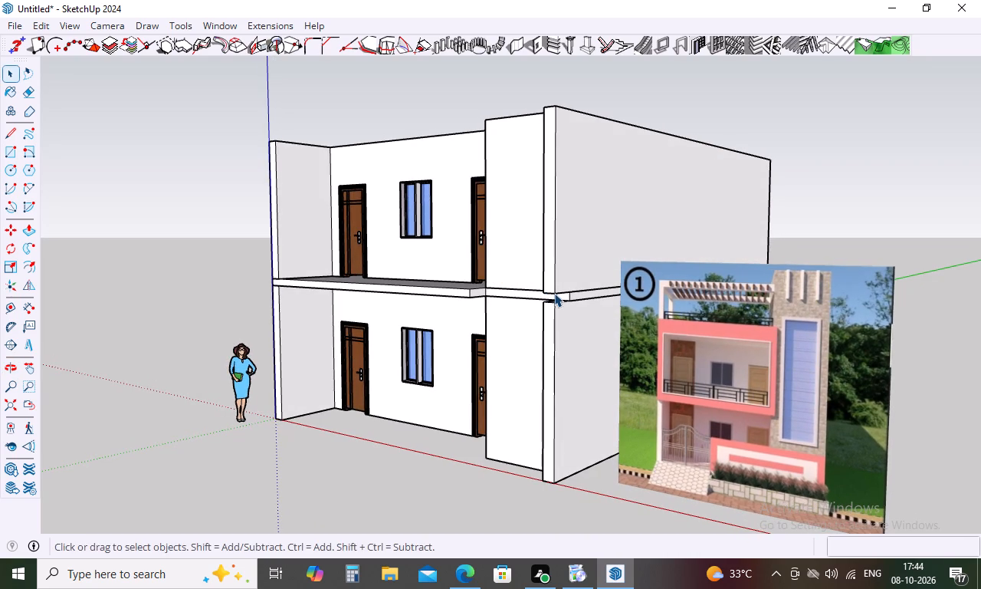
middle_drag(555, 294, 563, 314)
scroll(555, 294, up, 1)
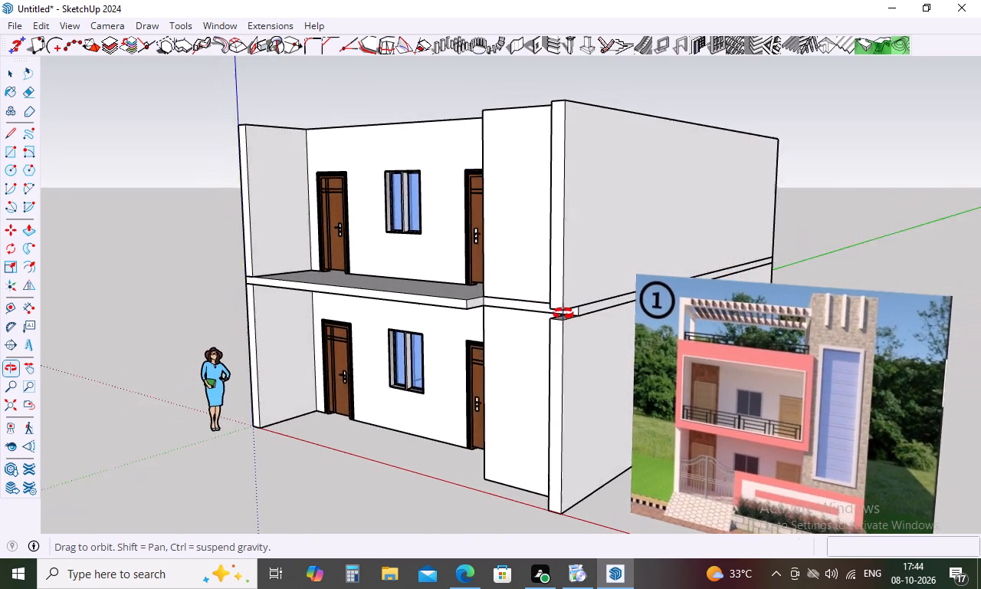
middle_drag(563, 314, 704, 300)
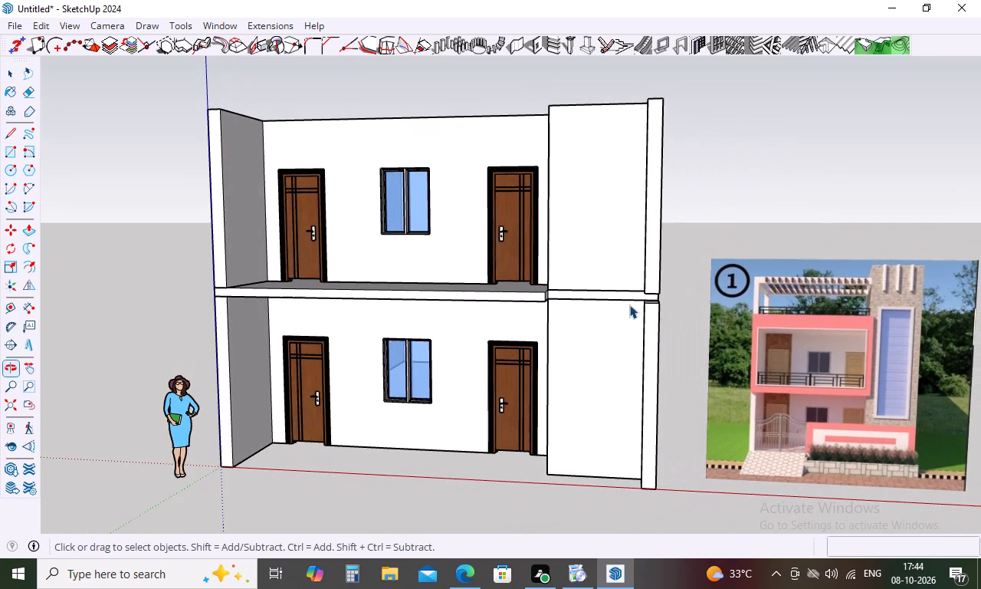
Inside the slab group, draw a 6" vertical line across its front face at the inner side of the projecting side wall.
double_click(621, 294)
scroll(668, 294, up, 9)
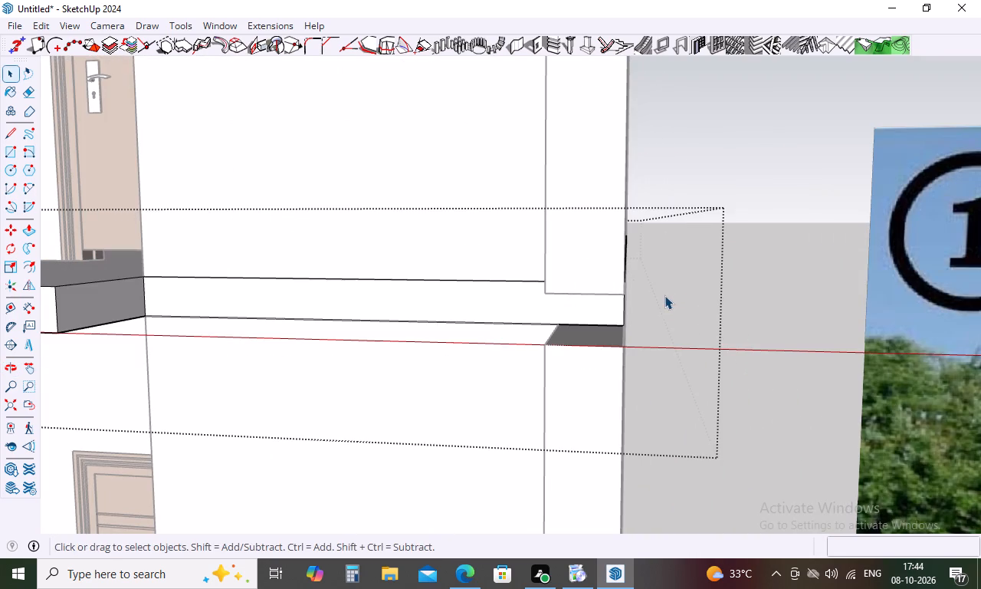
key(l)
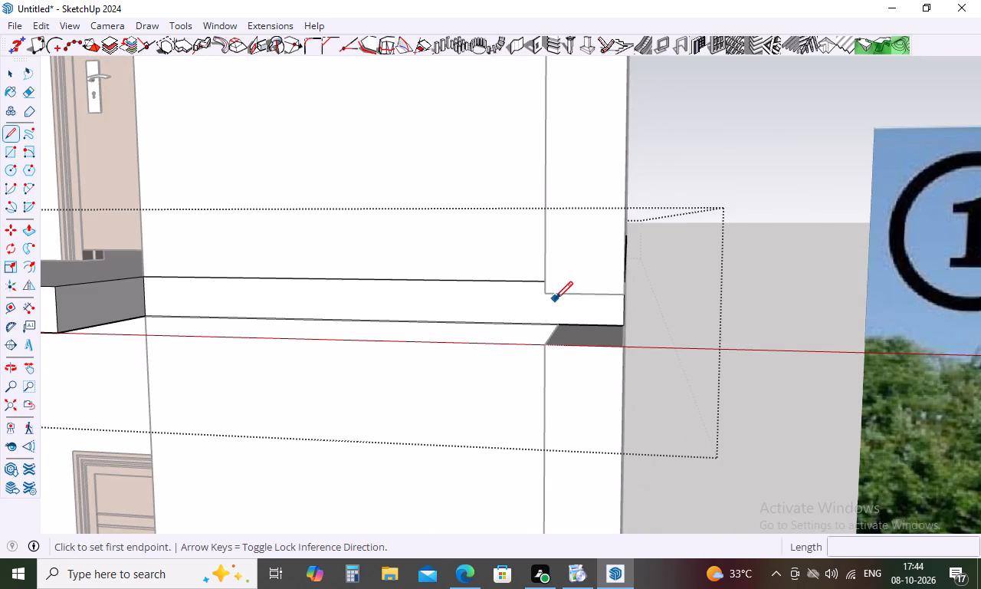
middle_drag(551, 296, 628, 242)
scroll(628, 242, up, 8)
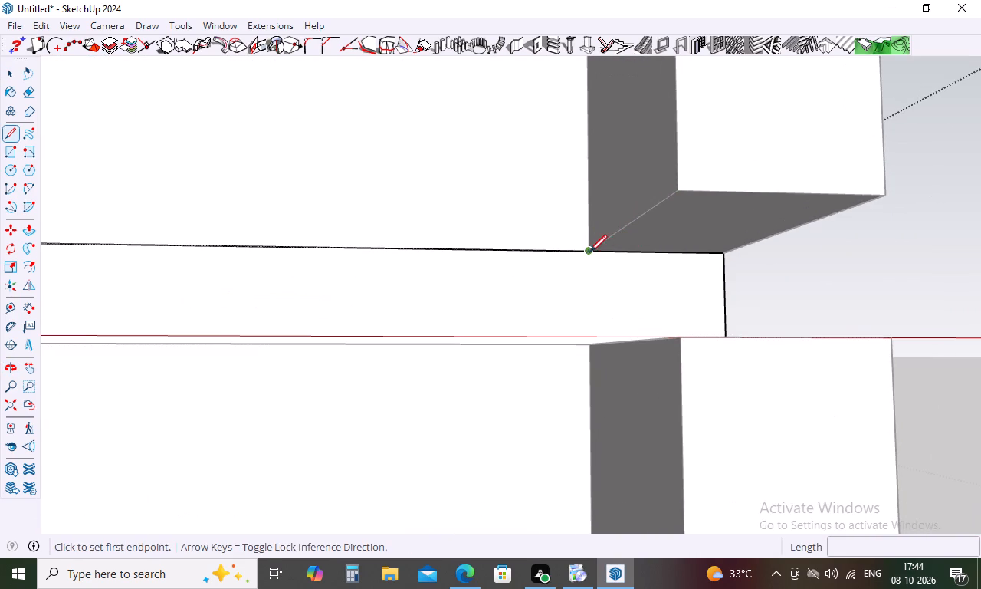
click(587, 252)
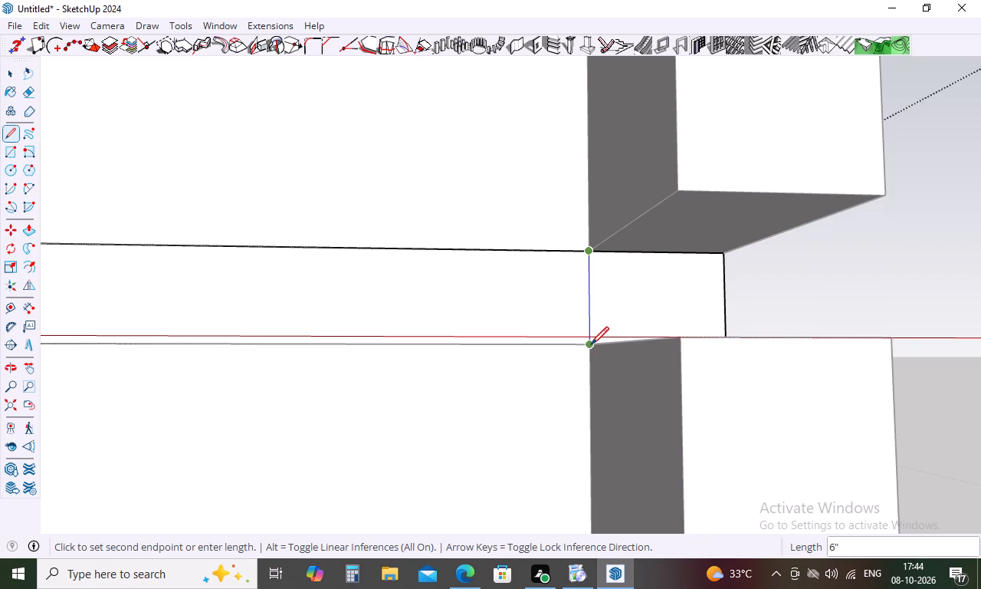
click(593, 344)
key(space)
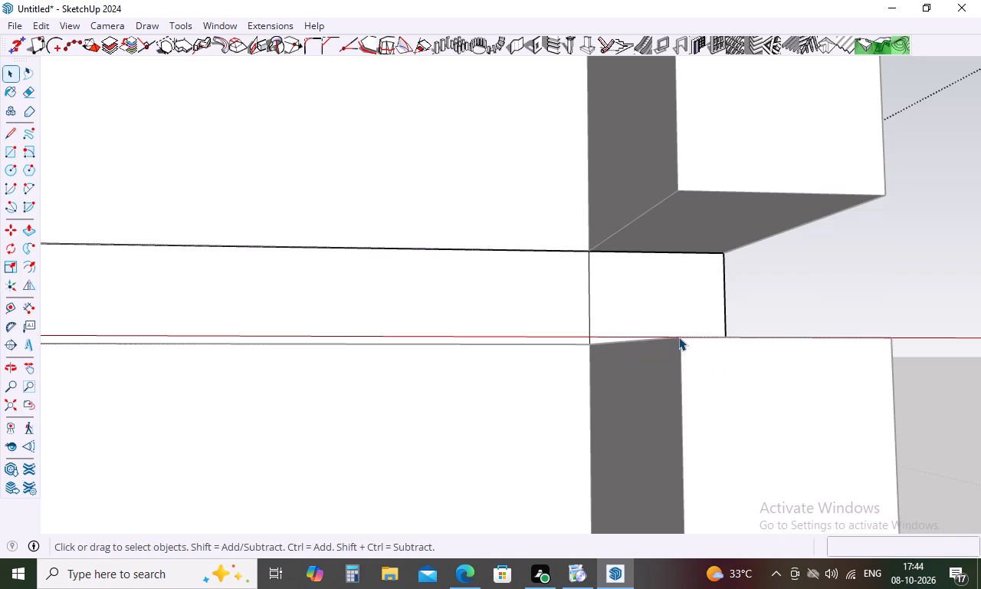
Pull the slab's small end face forward 1' 6" to meet the side wall's front end, and close the group.
key(p)
click(678, 316)
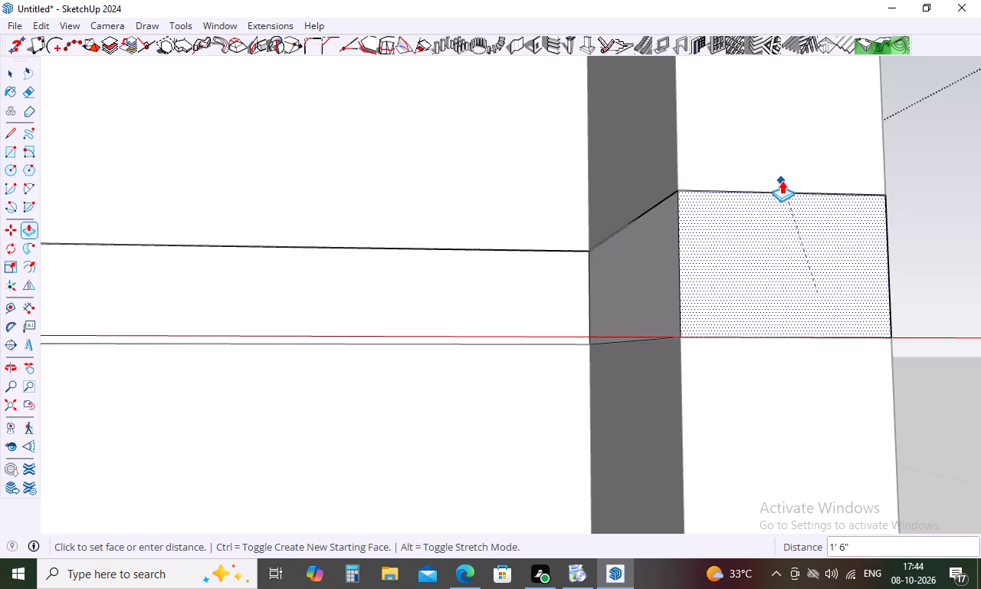
click(831, 169)
scroll(714, 231, down, 9)
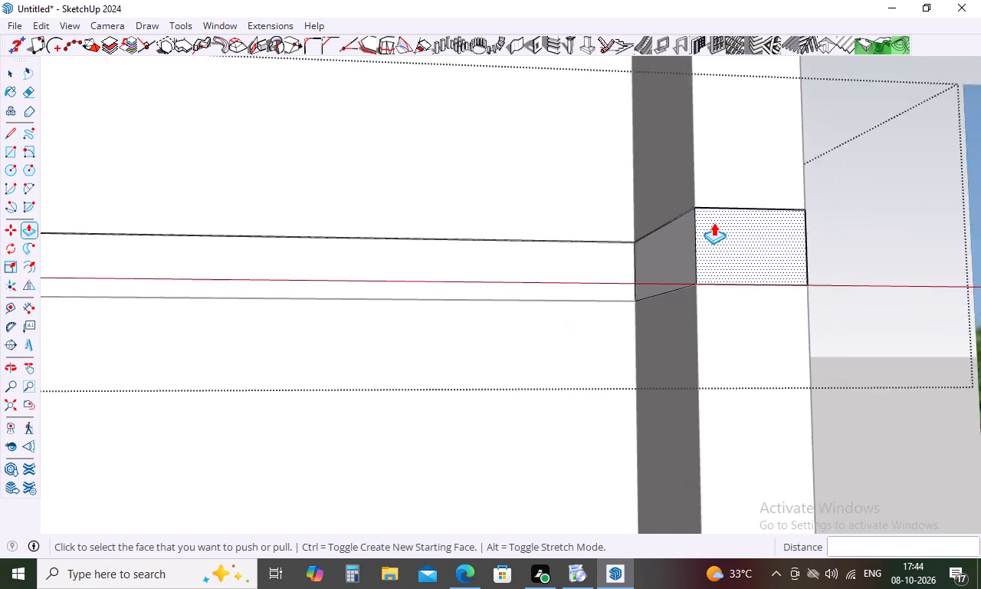
middle_drag(713, 215, 694, 347)
scroll(678, 250, down, 19)
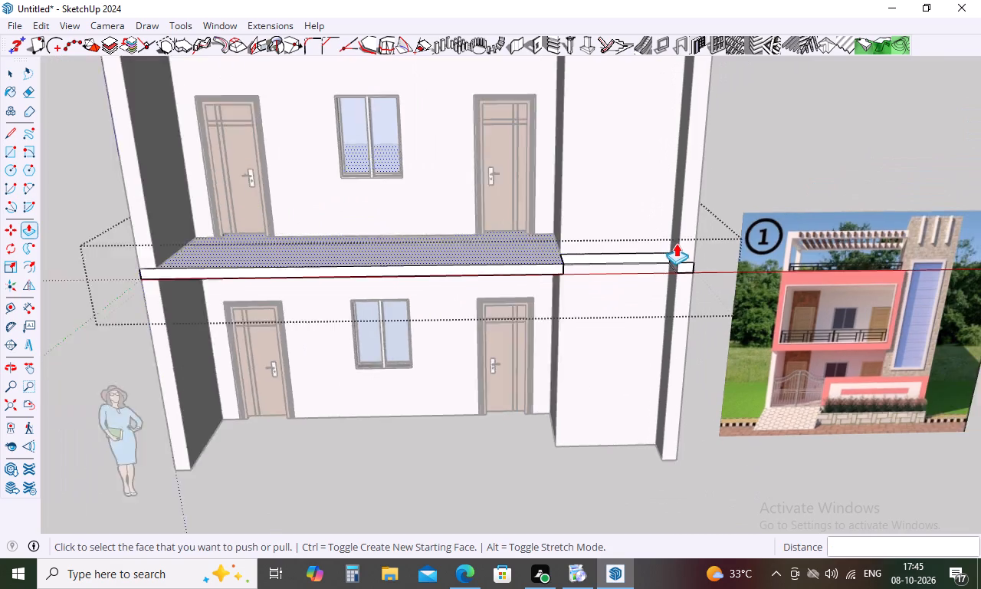
scroll(676, 243, down, 2)
key(space)
click(705, 452)
Copy the slab group straight up 10' 6" onto the top of the upper-floor walls.
click(655, 252)
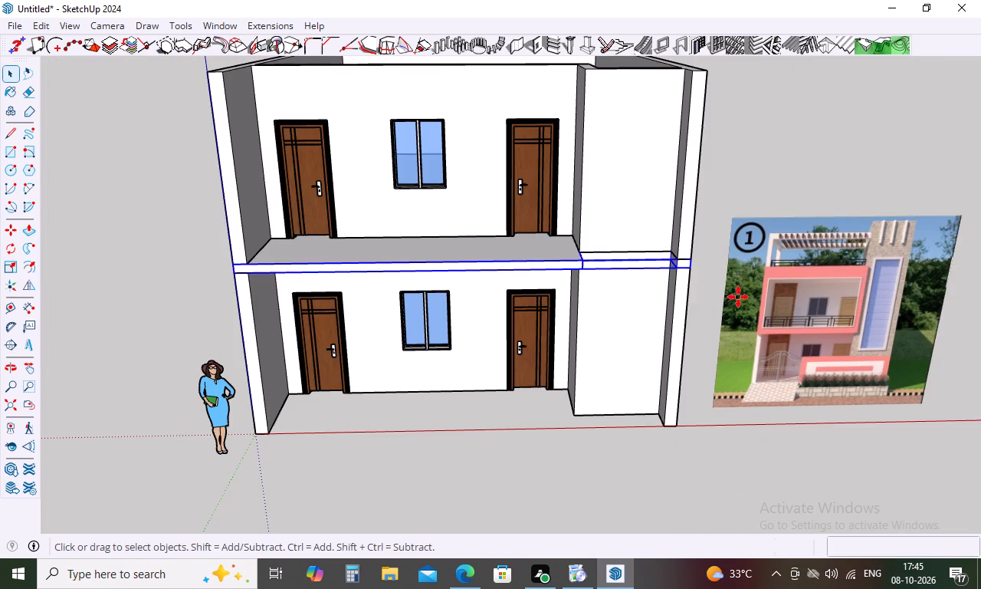
key(m)
click(690, 269)
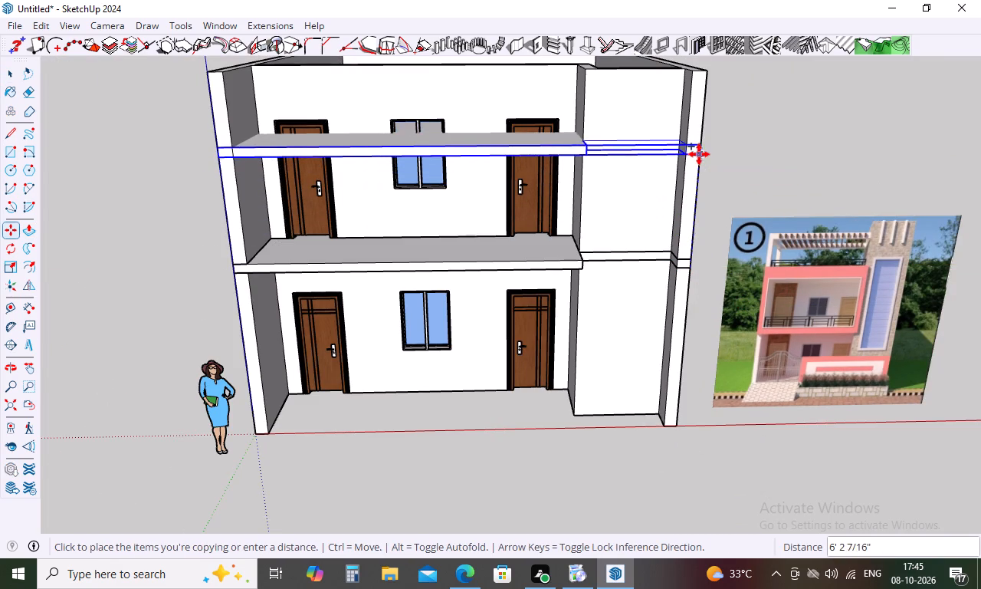
click(710, 67)
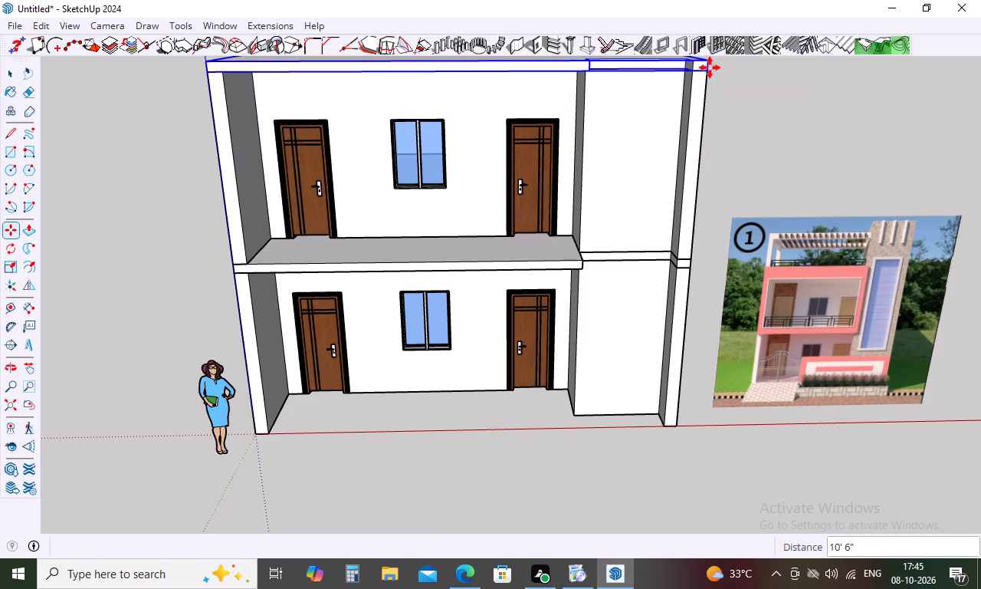
key(Escape)
scroll(670, 194, down, 1)
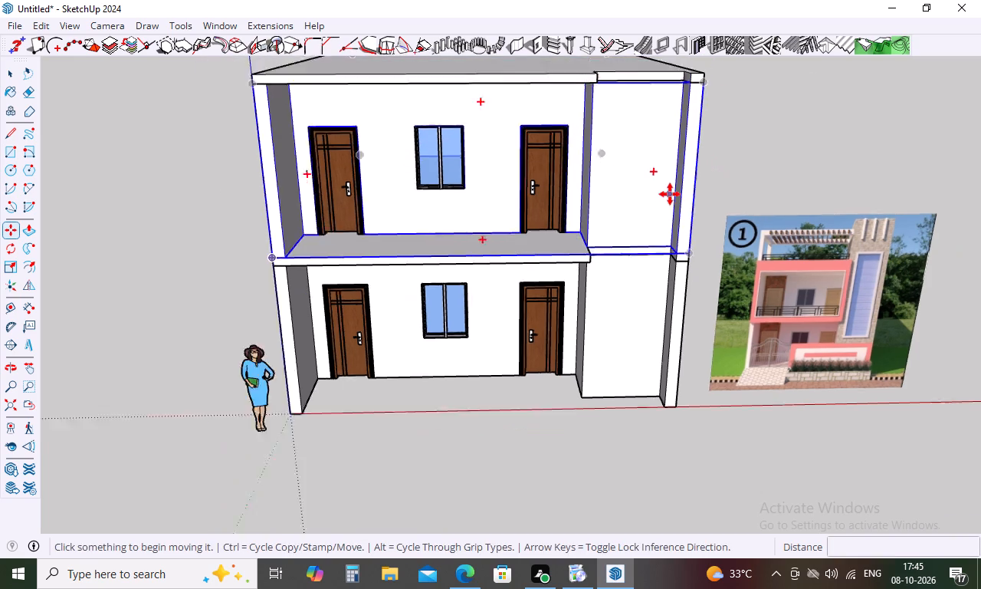
scroll(670, 194, down, 6)
key(space)
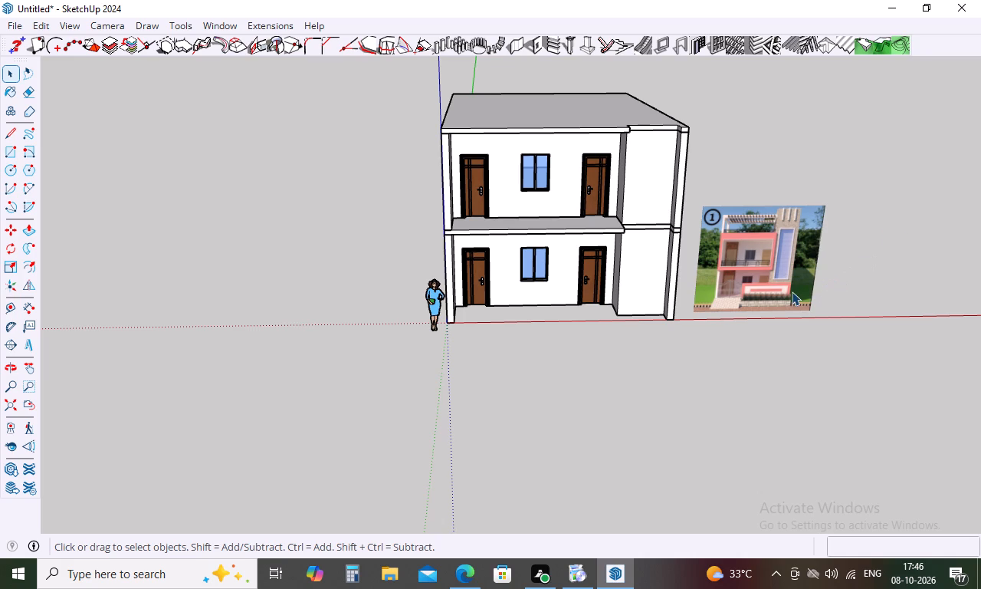
Examine the two-storey model from several angles and up close around the doors and windows, alongside the reference image.
middle_drag(705, 274, 599, 215)
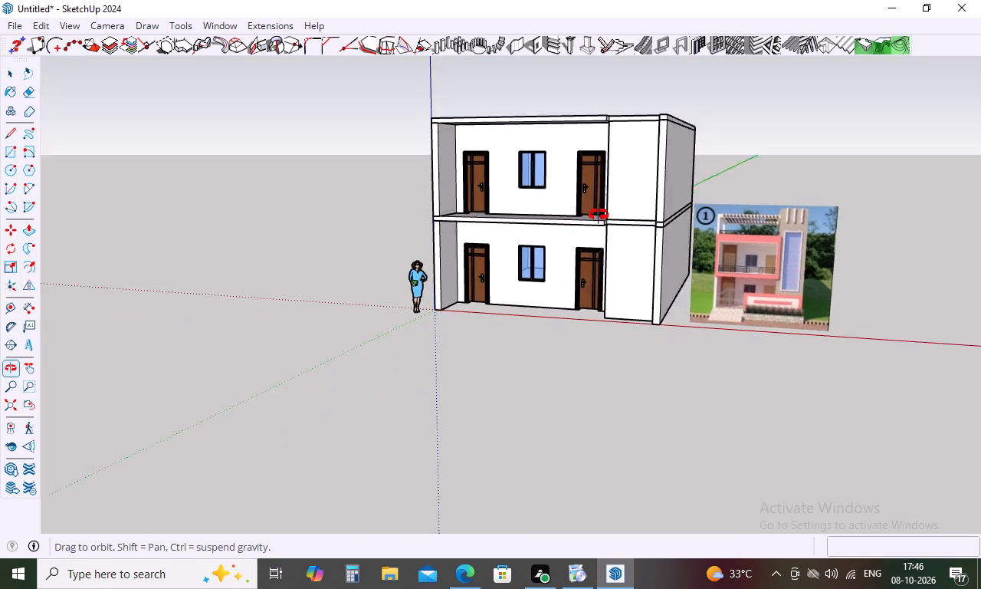
middle_drag(599, 215, 571, 238)
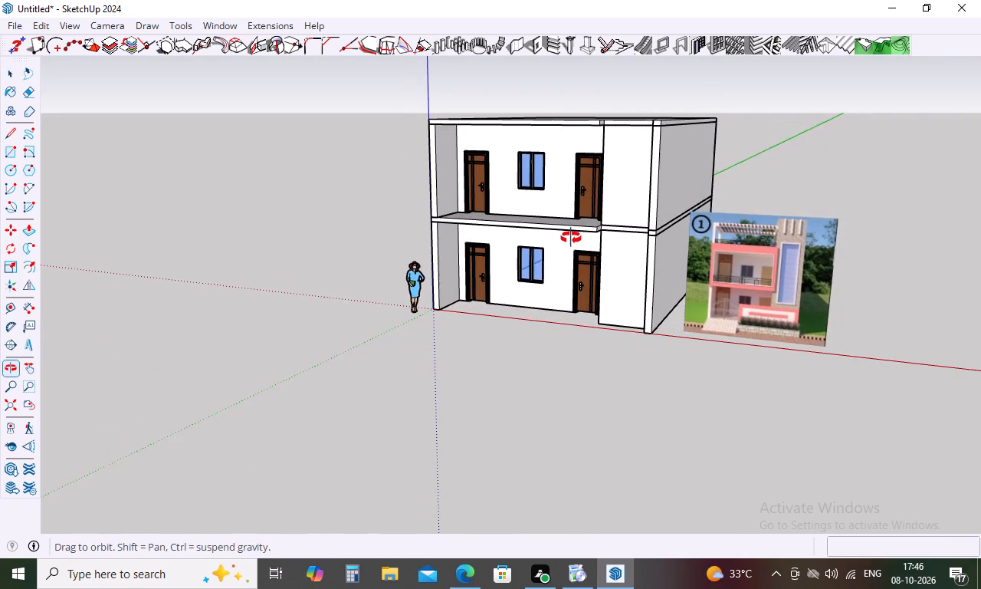
middle_drag(571, 238, 566, 285)
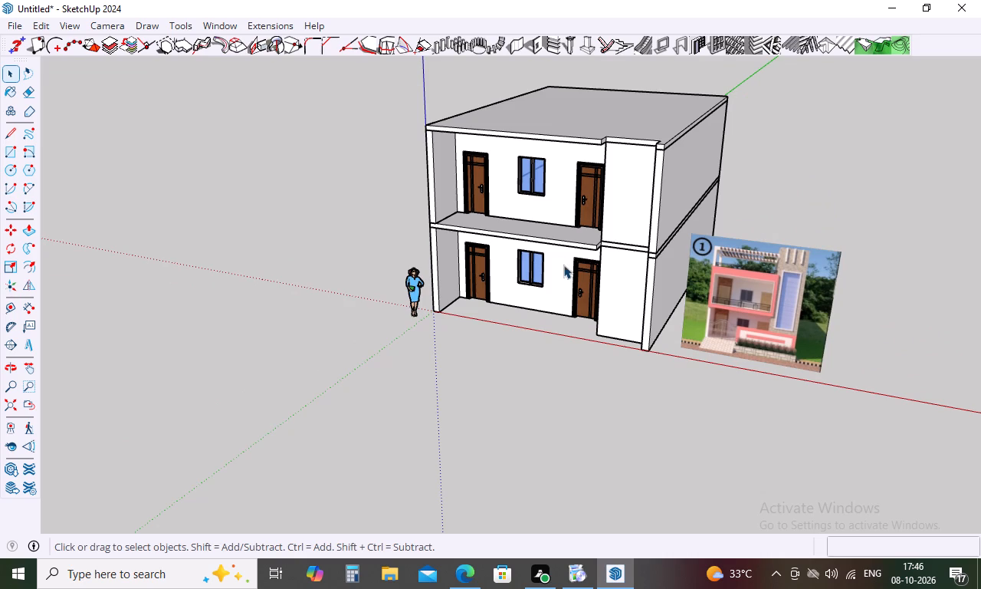
middle_drag(611, 224, 602, 276)
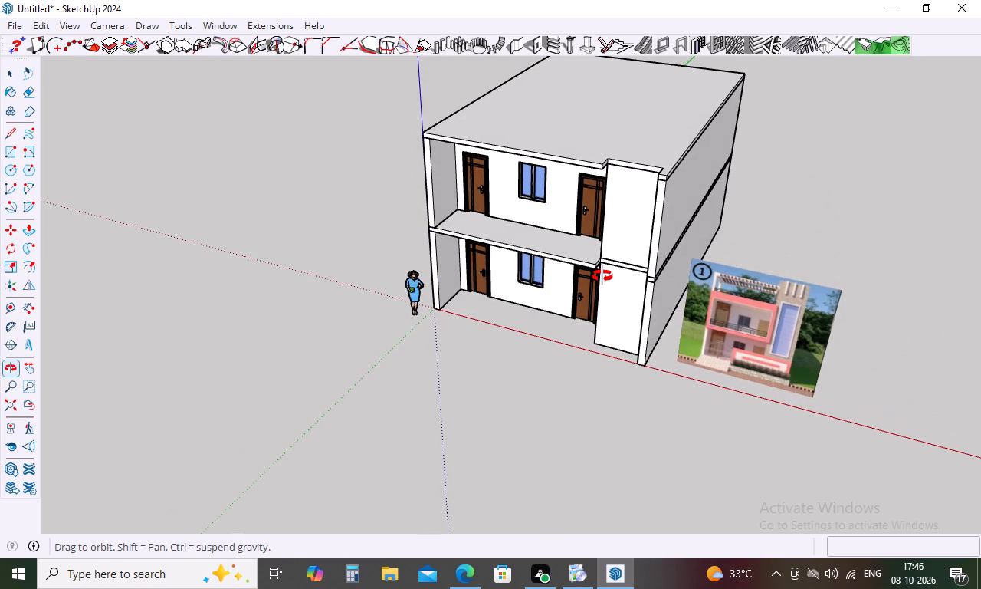
middle_drag(602, 276, 605, 276)
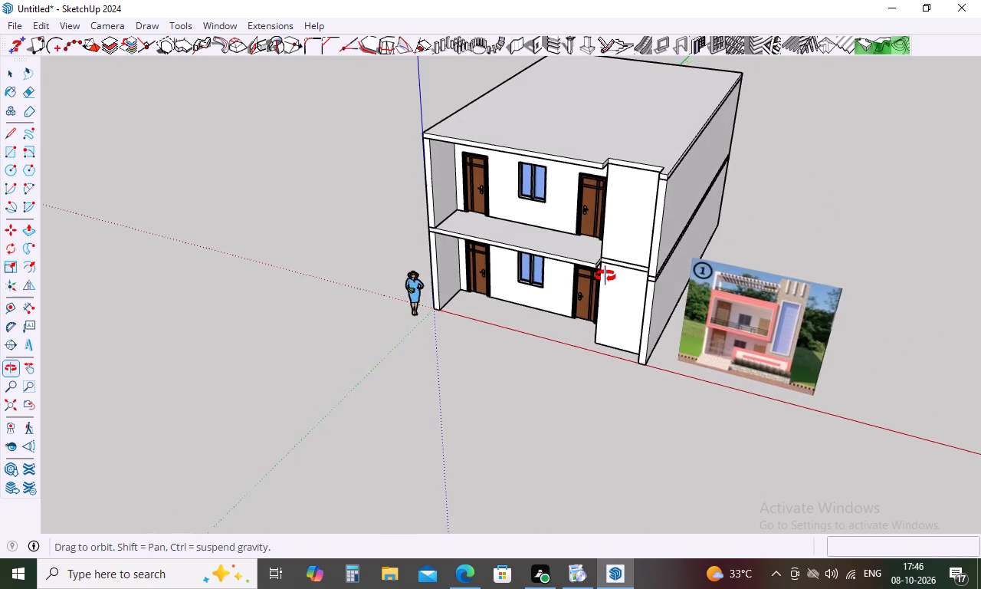
middle_drag(605, 276, 680, 153)
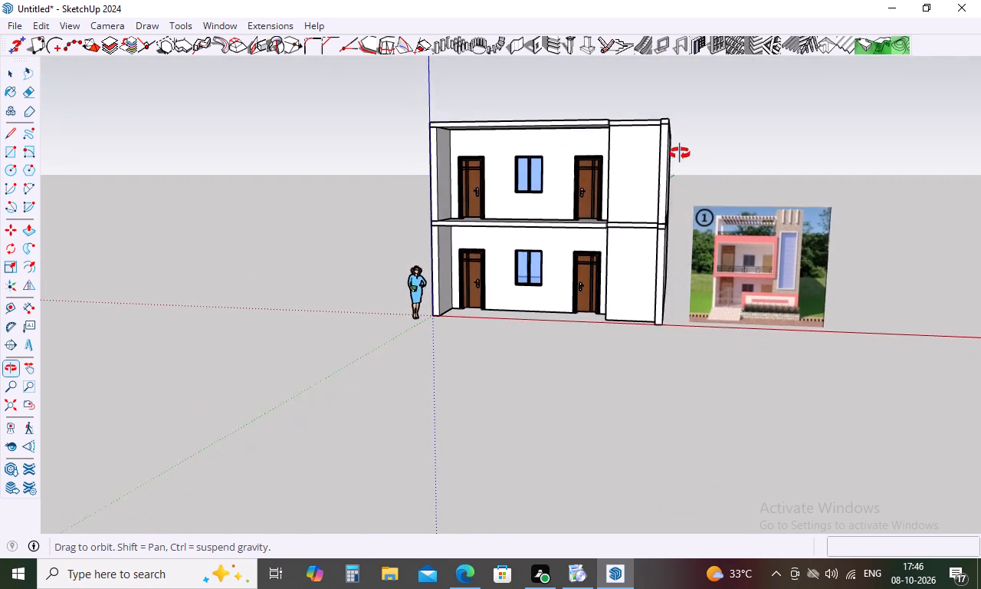
middle_drag(680, 153, 658, 143)
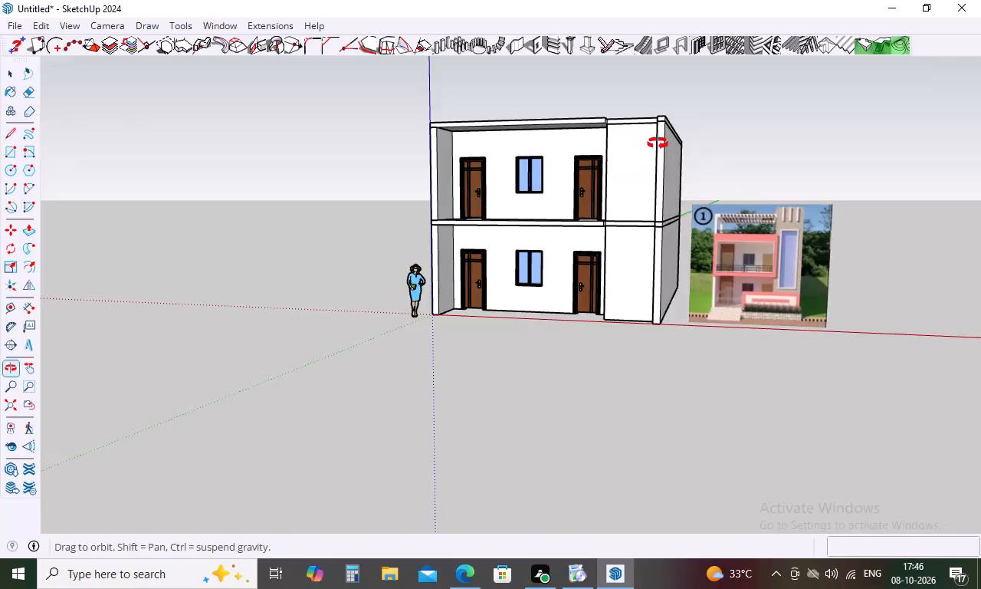
middle_drag(658, 143, 638, 189)
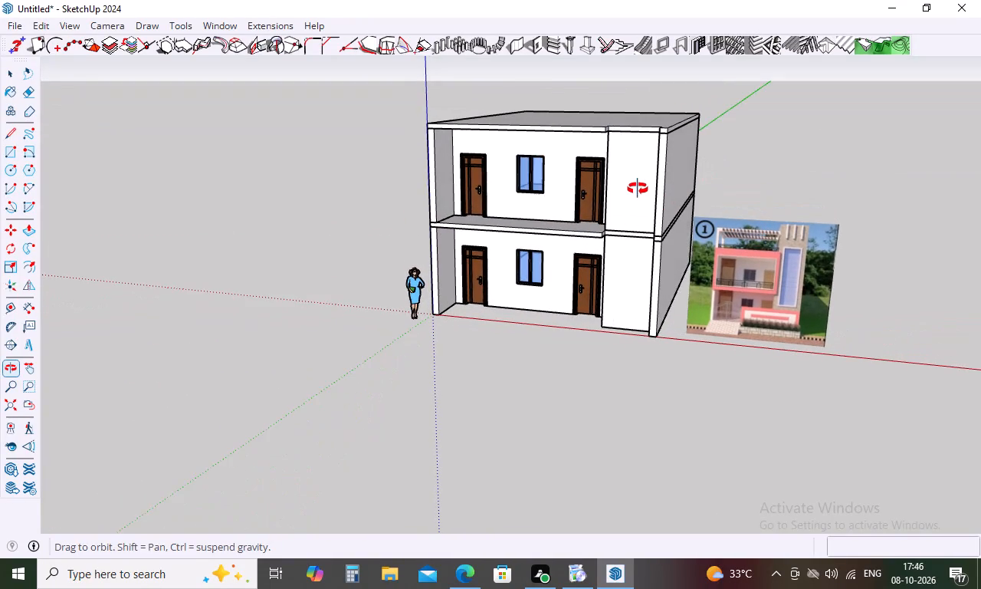
middle_drag(638, 189, 637, 176)
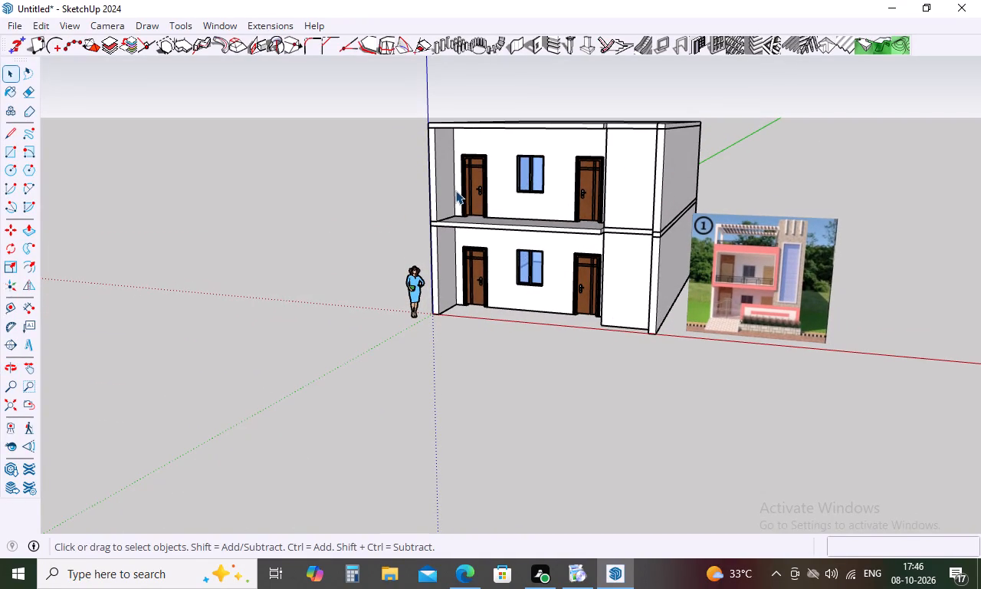
middle_drag(455, 190, 544, 187)
scroll(467, 189, up, 11)
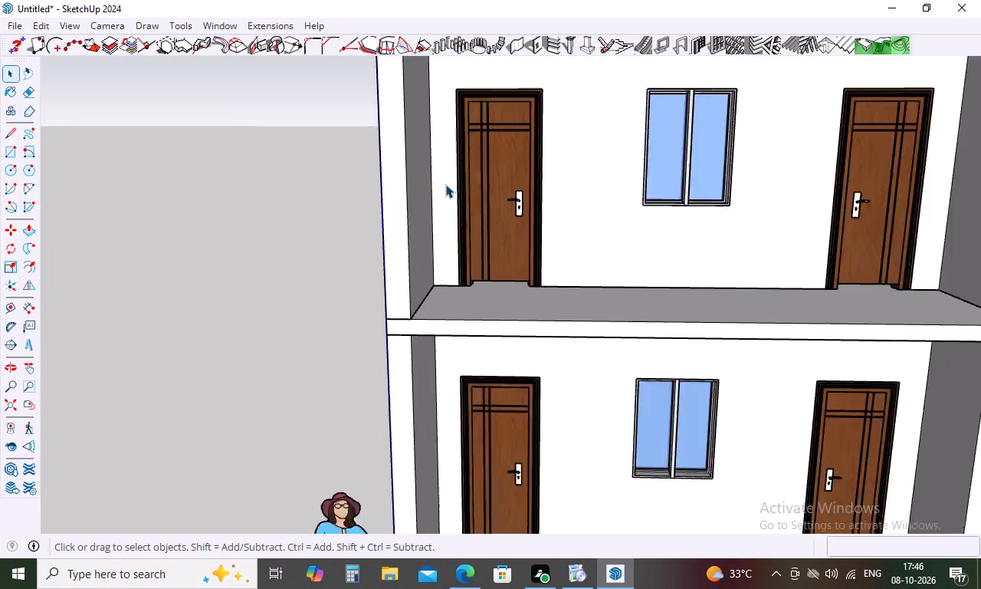
scroll(445, 184, up, 7)
scroll(445, 190, down, 11)
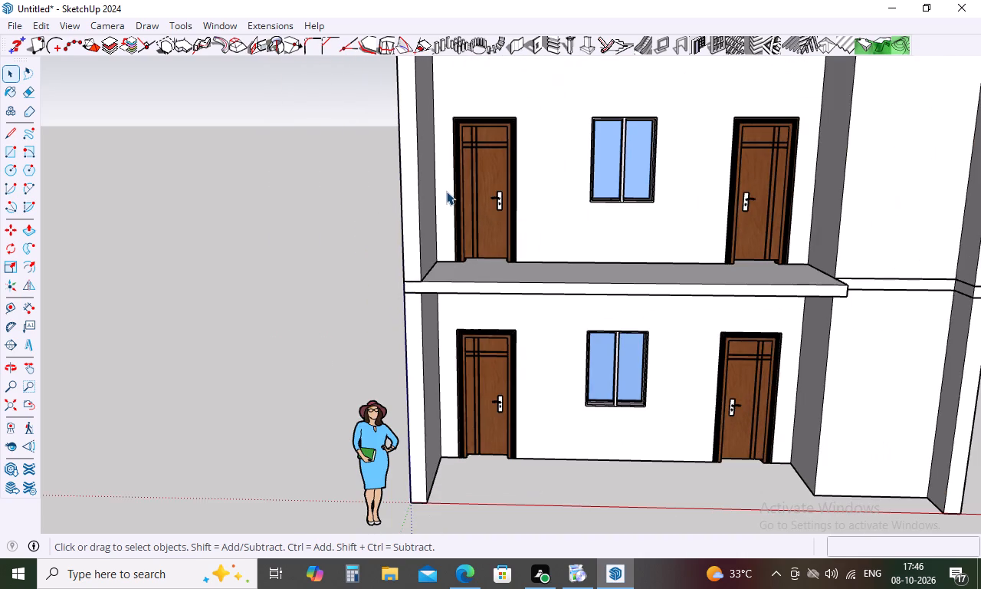
scroll(446, 191, down, 5)
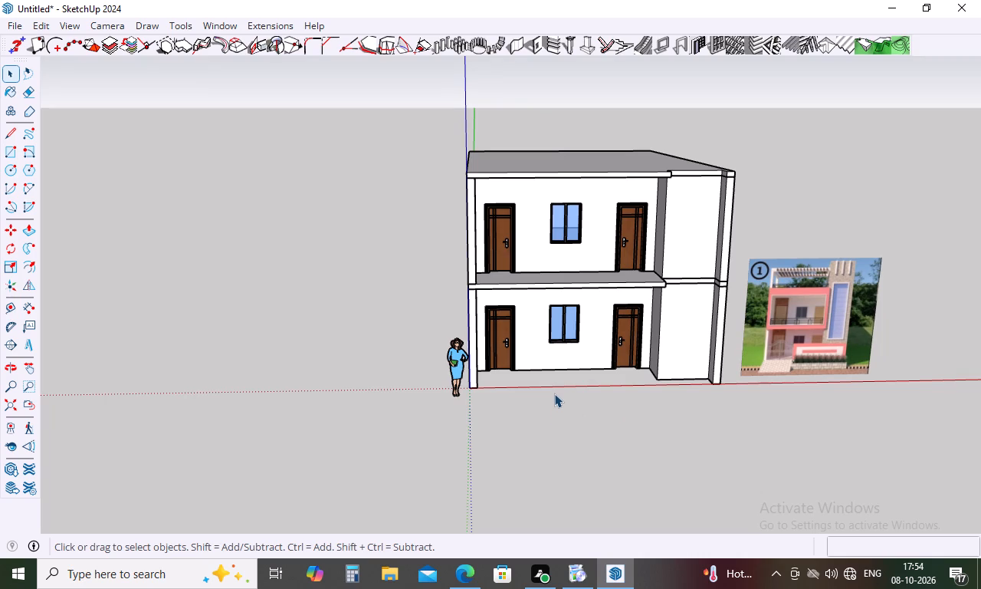
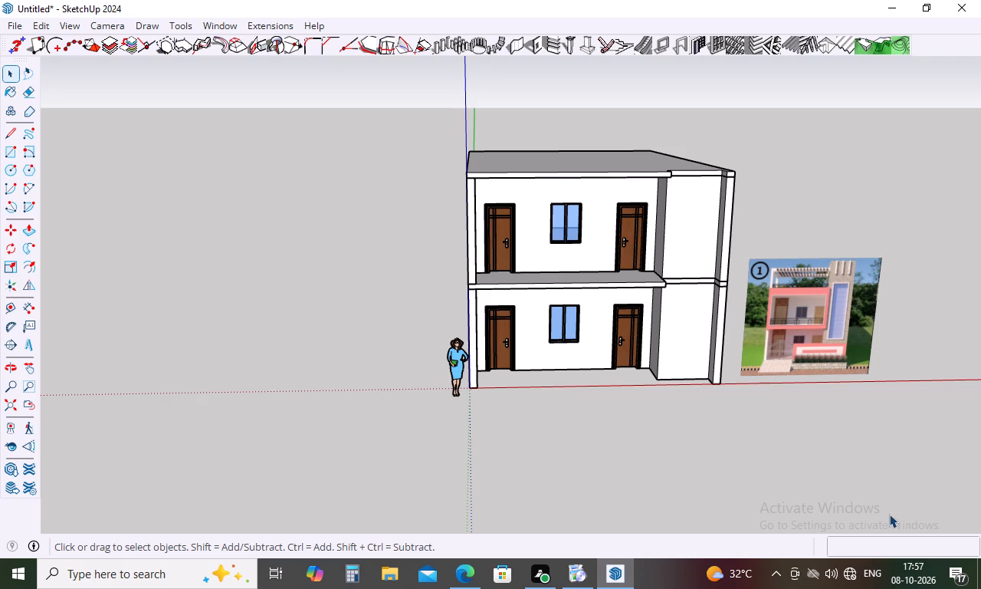
Examine the front of the two-storey model from several angles alongside the reference image.
scroll(858, 345, up, 4)
middle_drag(833, 405, 825, 400)
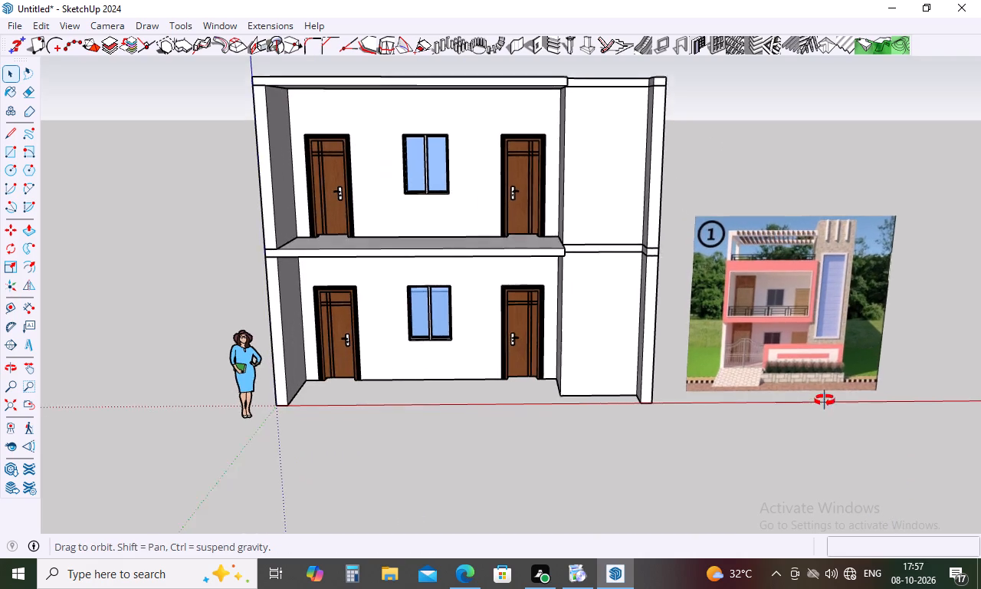
middle_drag(825, 400, 577, 519)
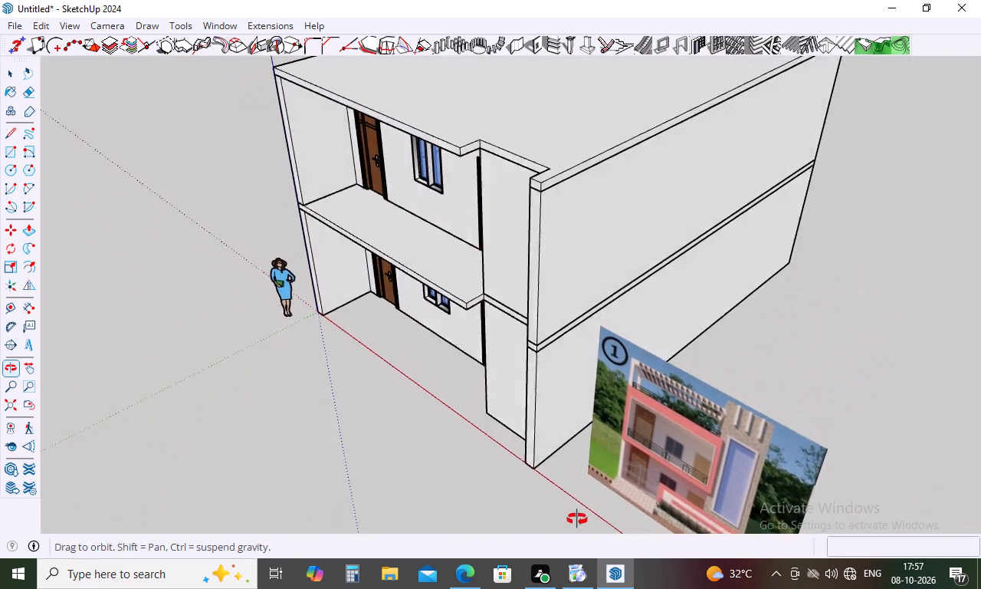
middle_drag(577, 519, 794, 405)
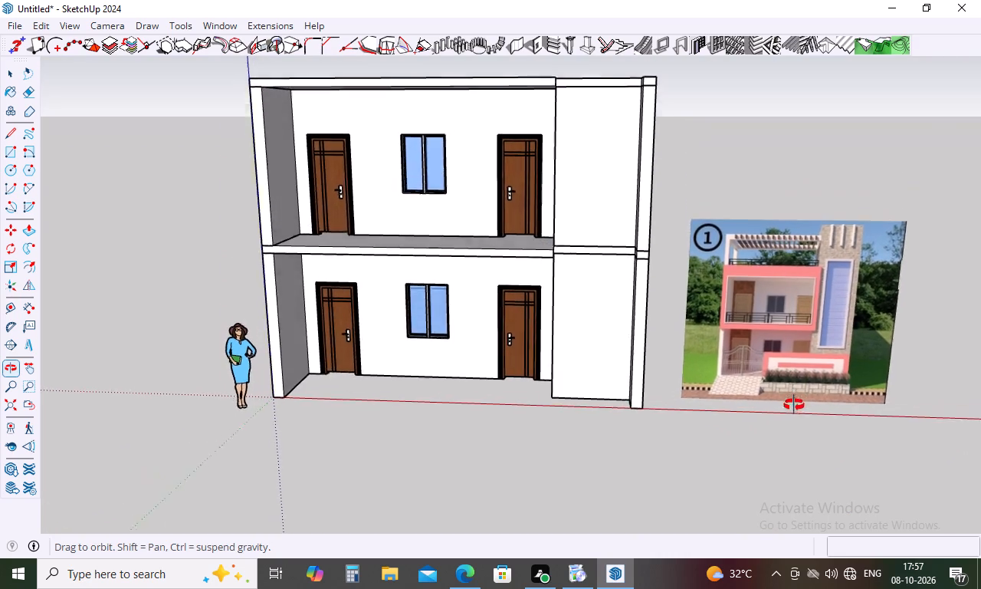
middle_drag(794, 405, 815, 390)
scroll(731, 462, down, 1)
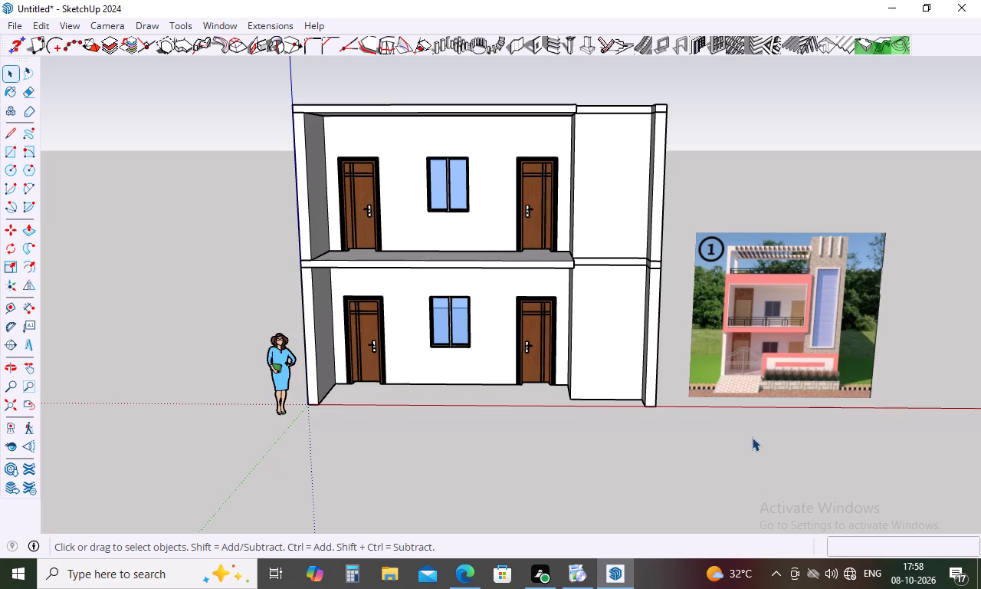
middle_drag(785, 443, 770, 429)
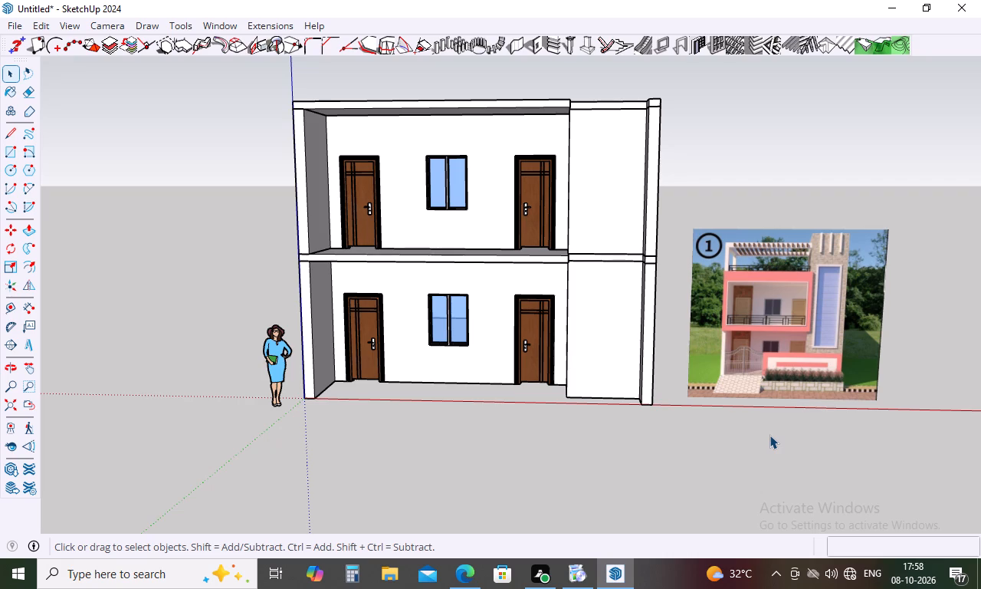
key(Escape)
Draw a 19' by 11' rectangle over the upper-floor balcony front, from the floor slab's bottom outer corner to the roof slab's top corner.
key(r)
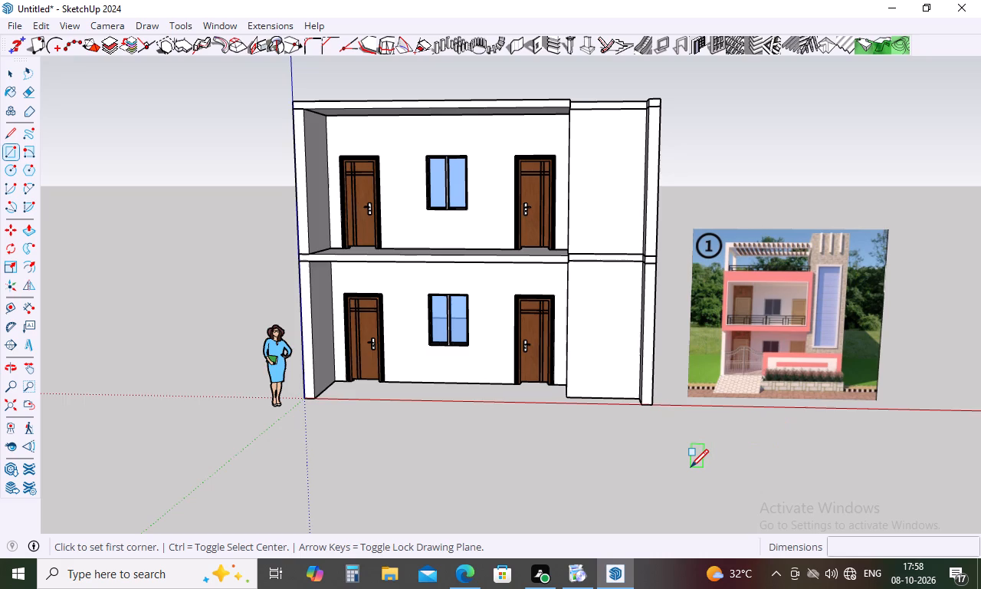
scroll(691, 467, down, 2)
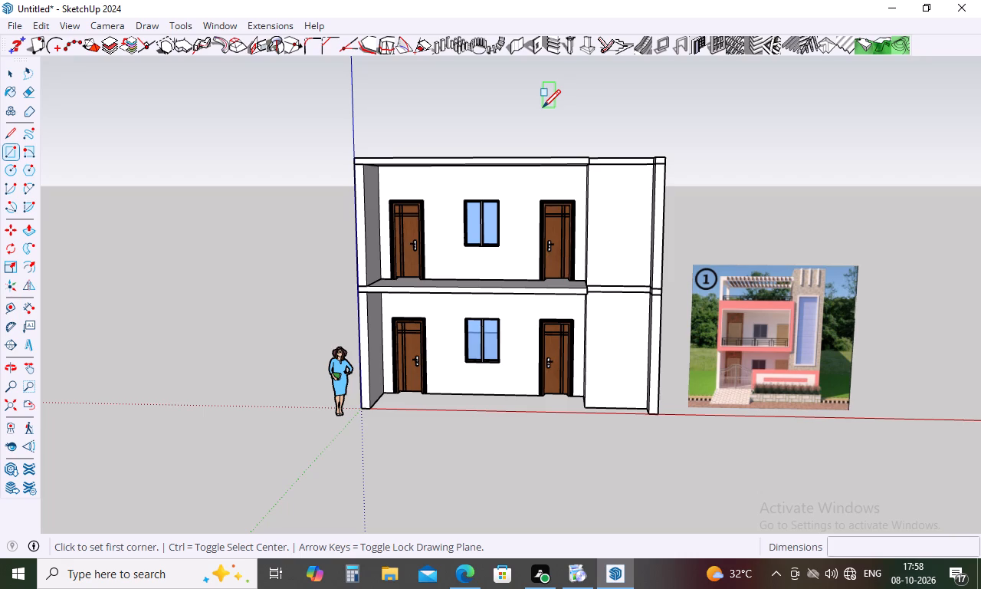
click(359, 294)
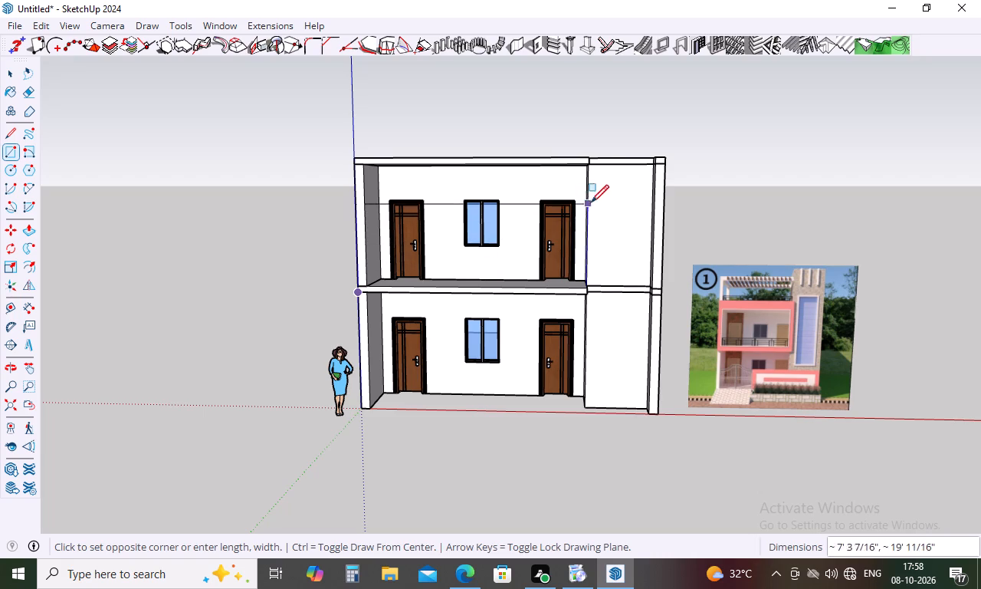
scroll(589, 153, up, 7)
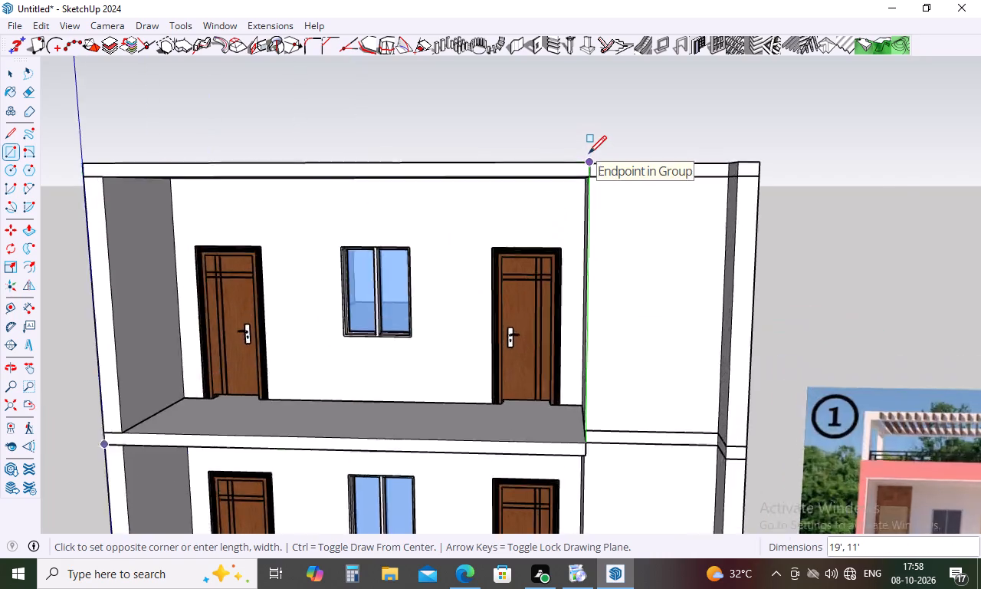
scroll(589, 153, up, 3)
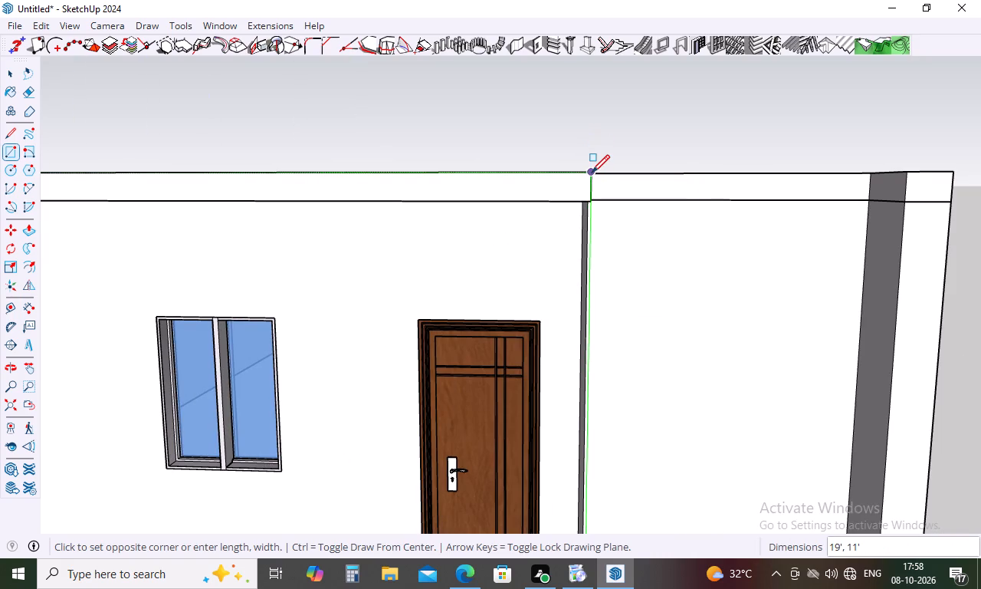
click(592, 173)
scroll(605, 150, down, 10)
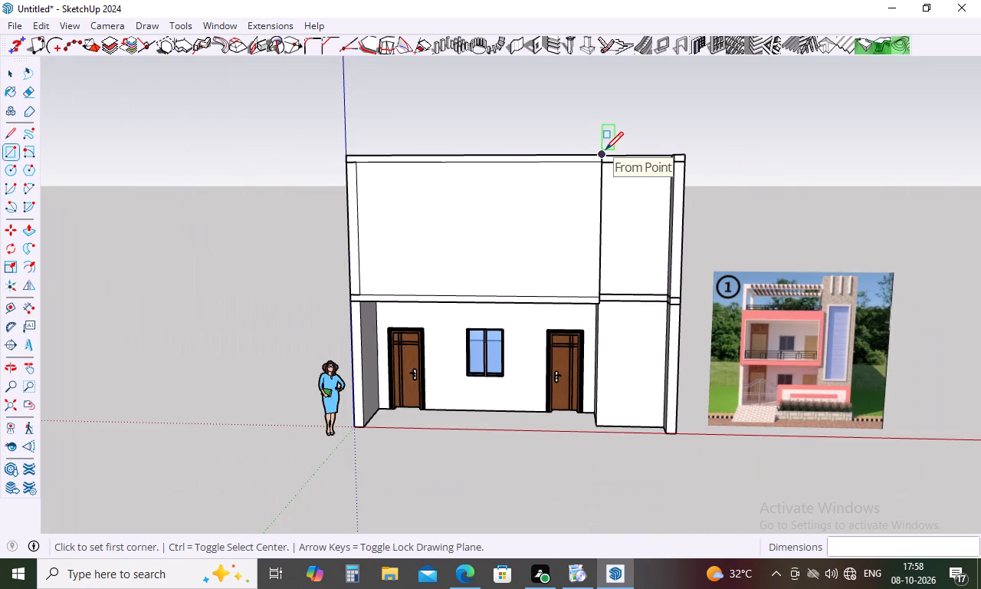
key(Escape)
Offset the rectangle's outline inward about 1' 1" and delete the inner face to open the frame.
key(f)
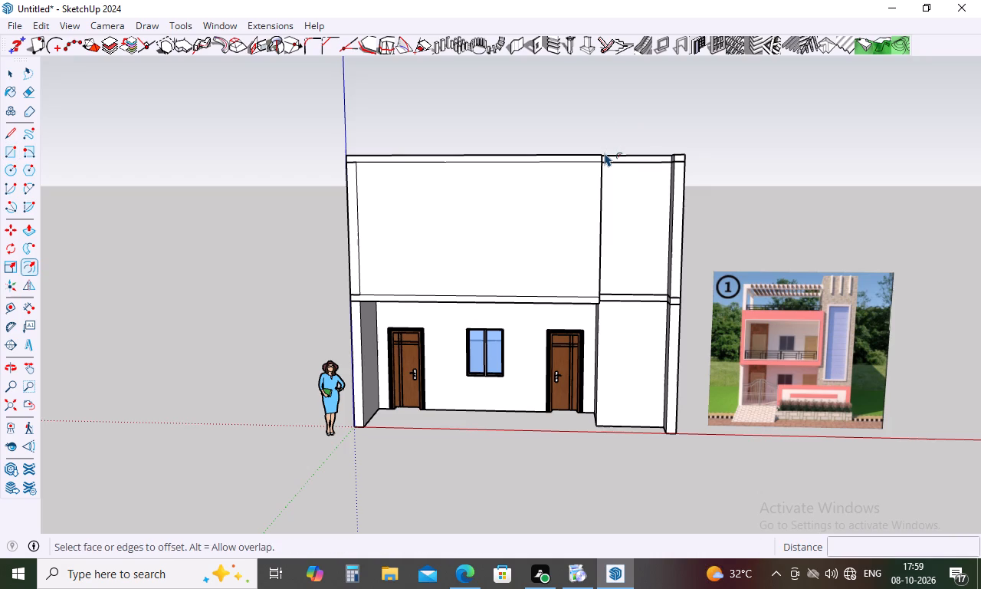
click(489, 228)
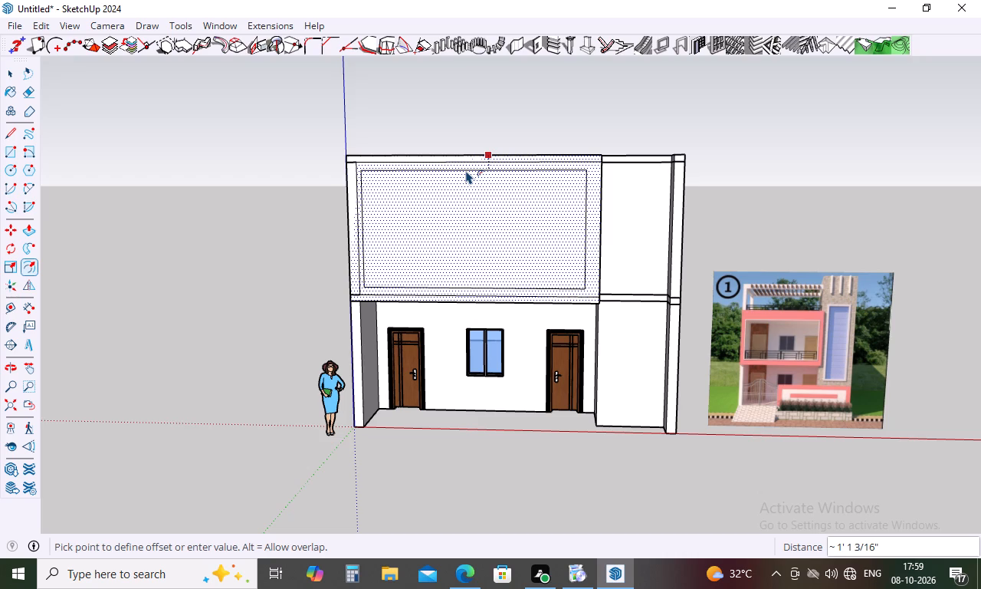
click(466, 170)
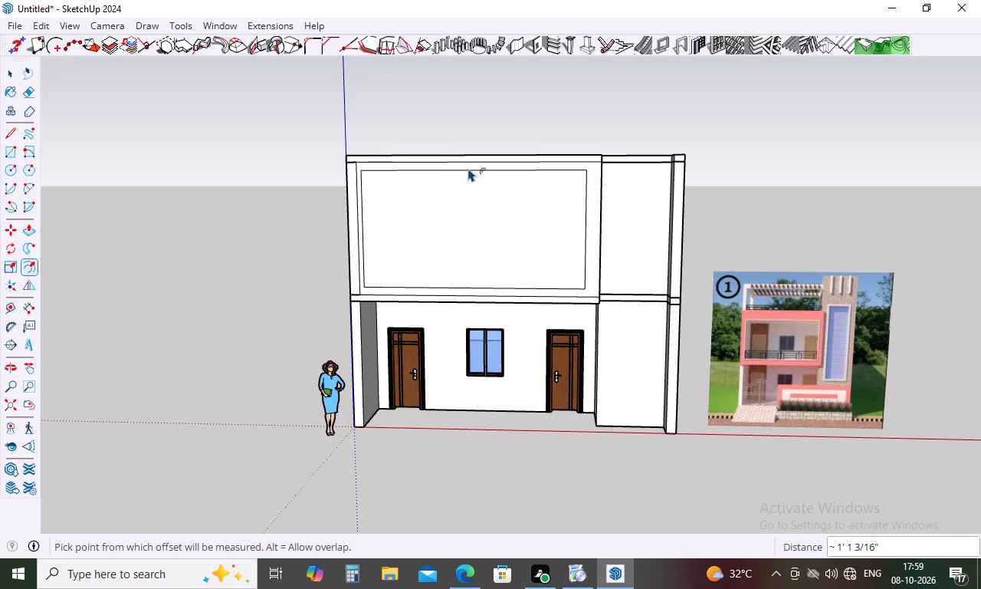
key(Escape)
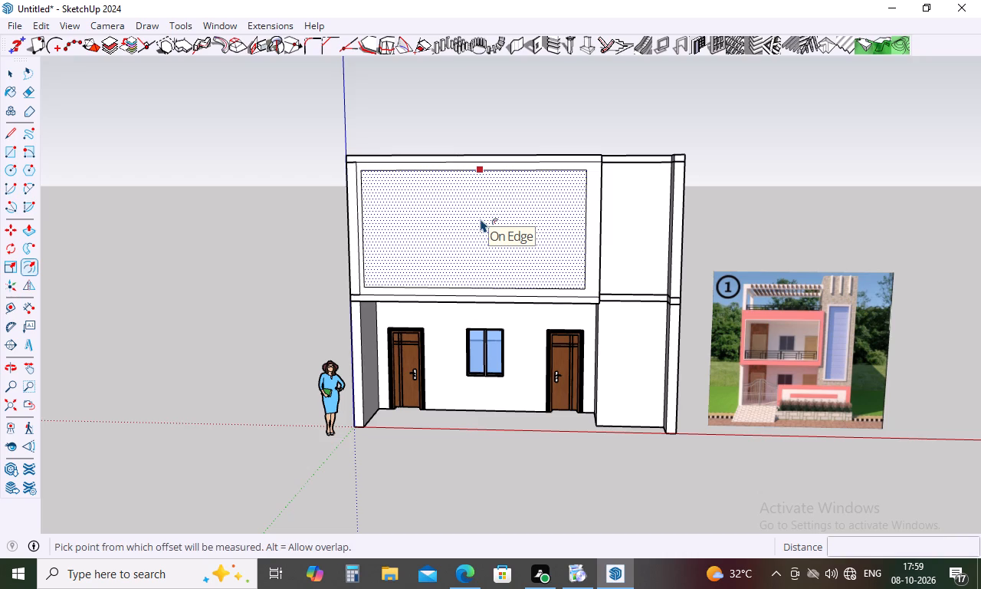
key(space)
key(Delete)
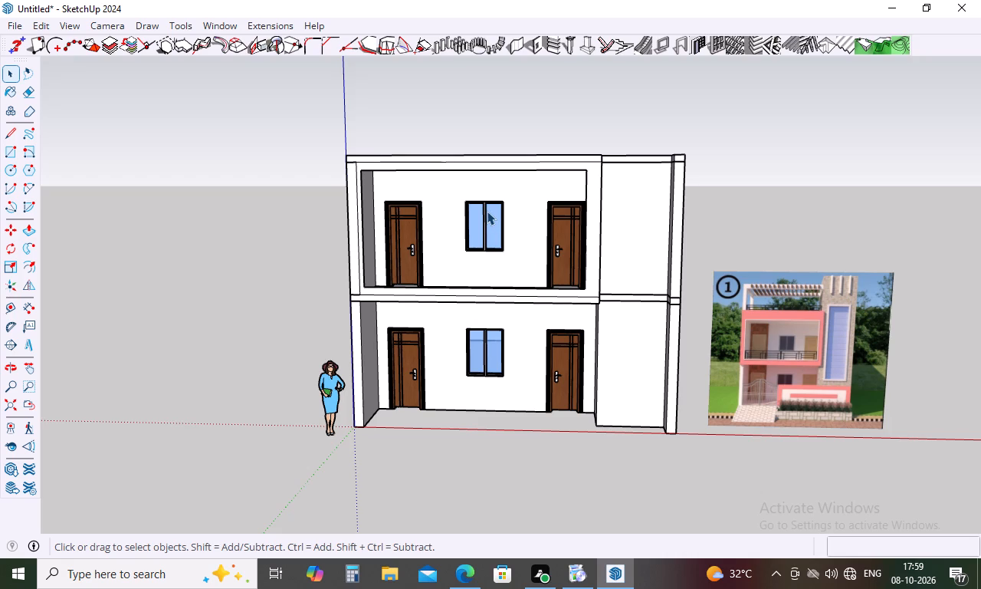
Draw a 19' horizontal line across the full frame width, slightly below the upper edge of the inner outline.
key(l)
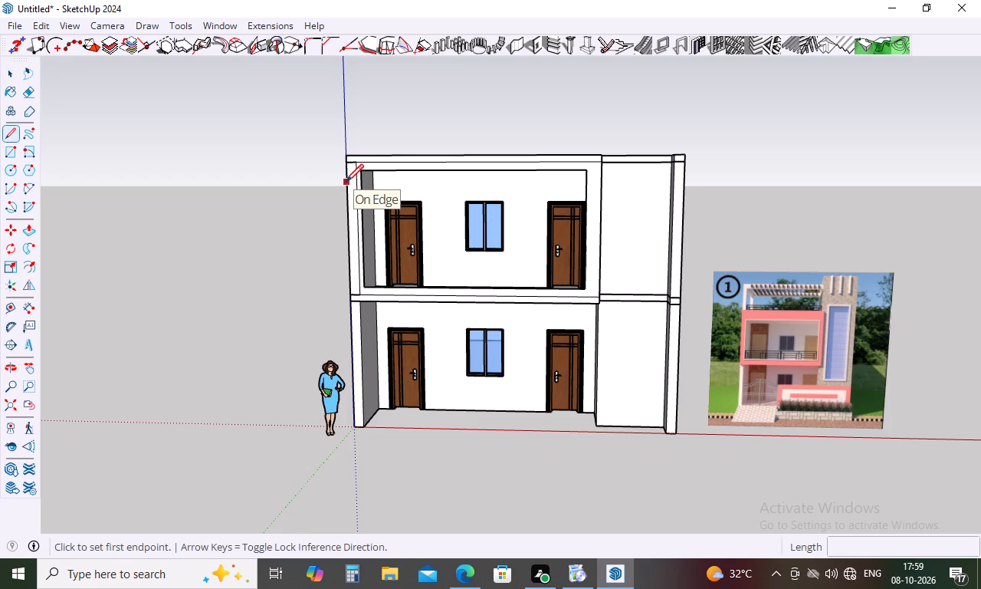
click(346, 182)
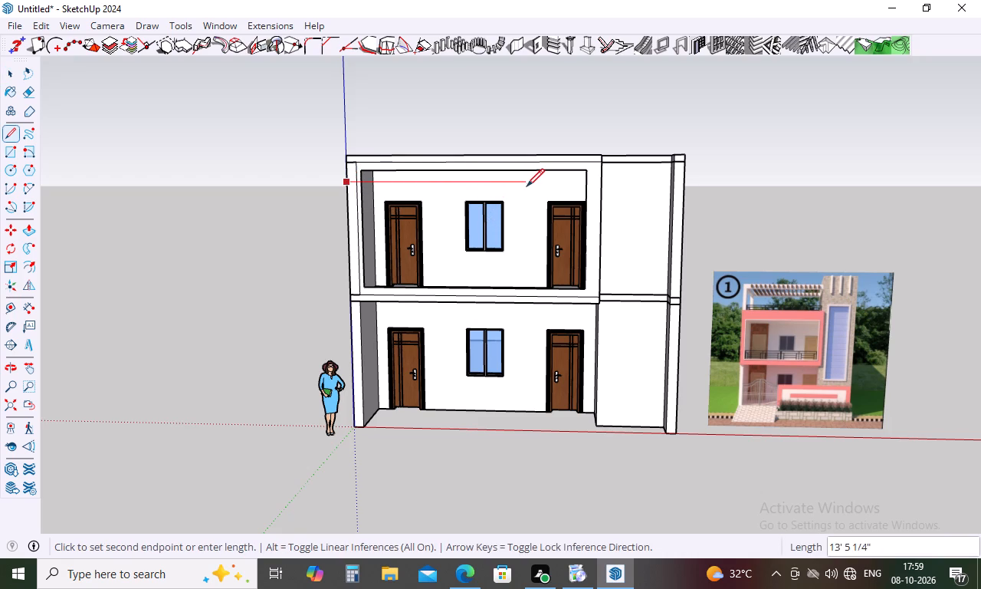
click(597, 185)
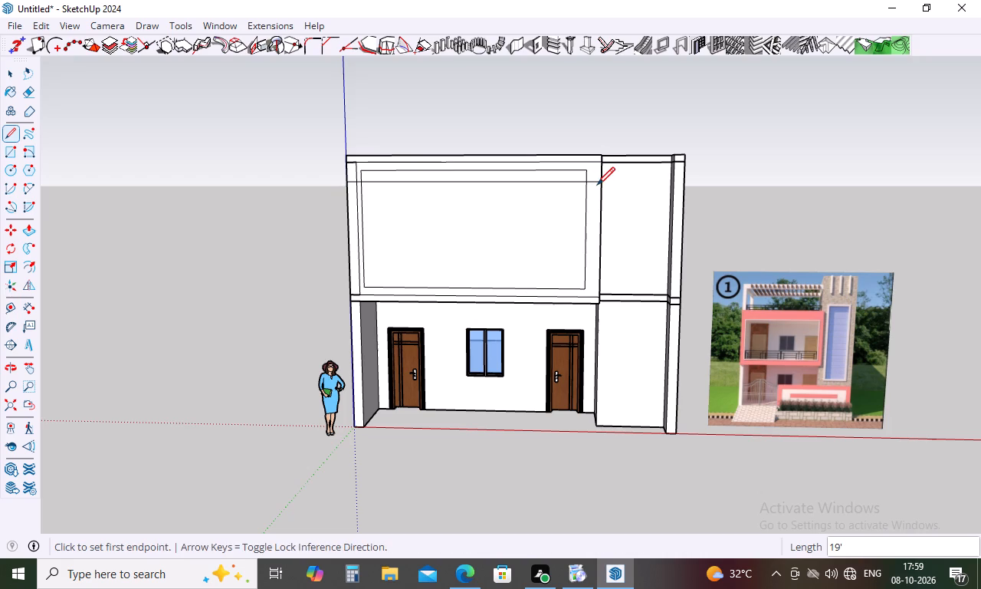
key(Escape)
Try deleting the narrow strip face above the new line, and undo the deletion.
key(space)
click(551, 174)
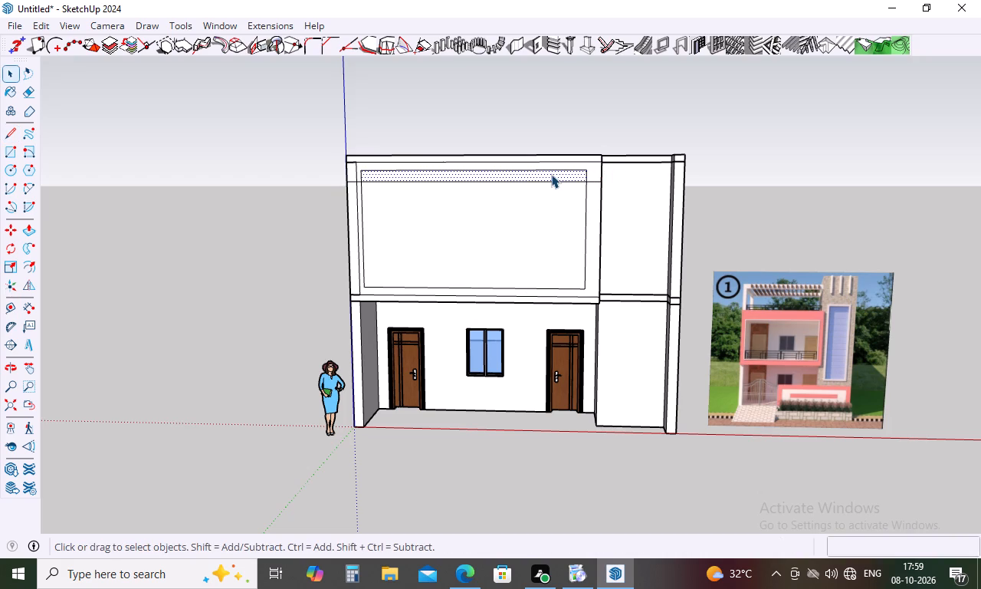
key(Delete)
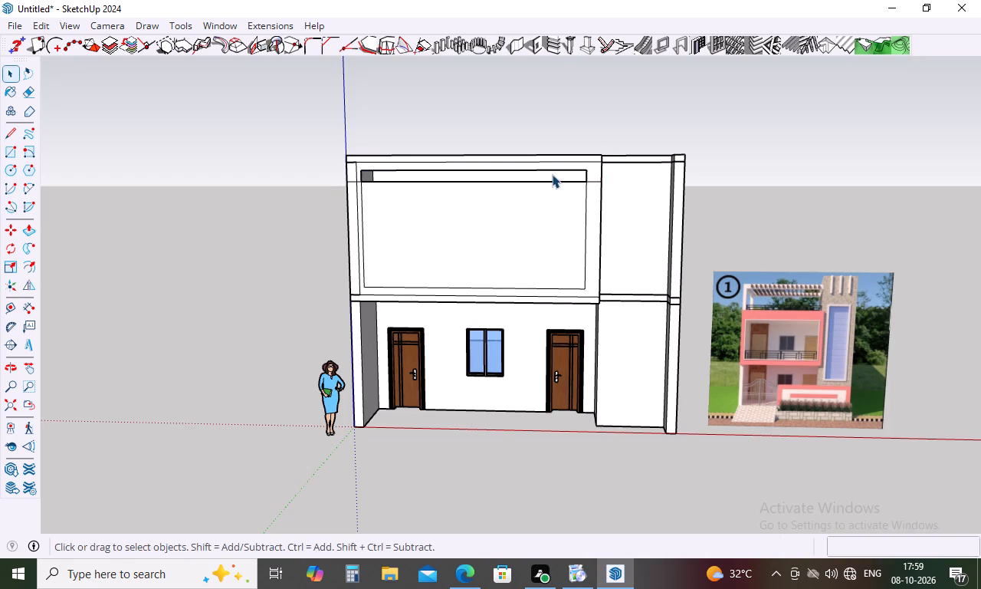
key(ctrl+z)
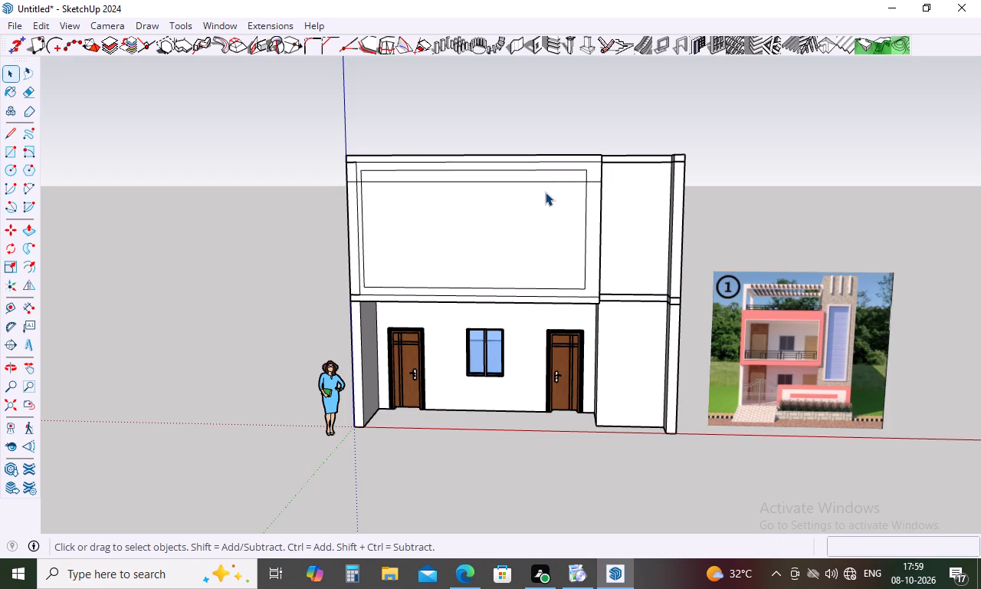
Delete the large face below the new line inside the frame to reopen the balcony.
click(540, 206)
key(Delete)
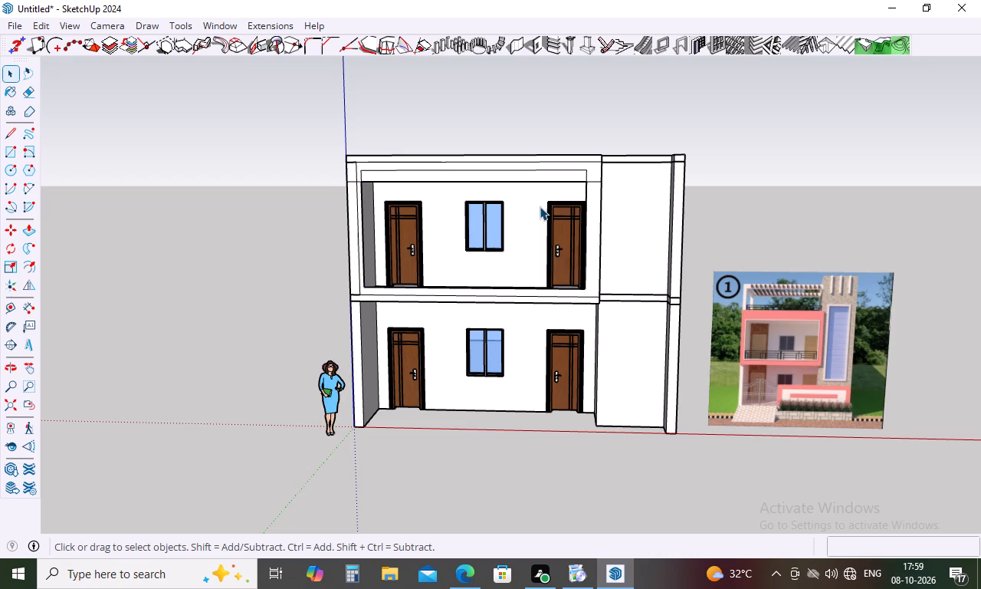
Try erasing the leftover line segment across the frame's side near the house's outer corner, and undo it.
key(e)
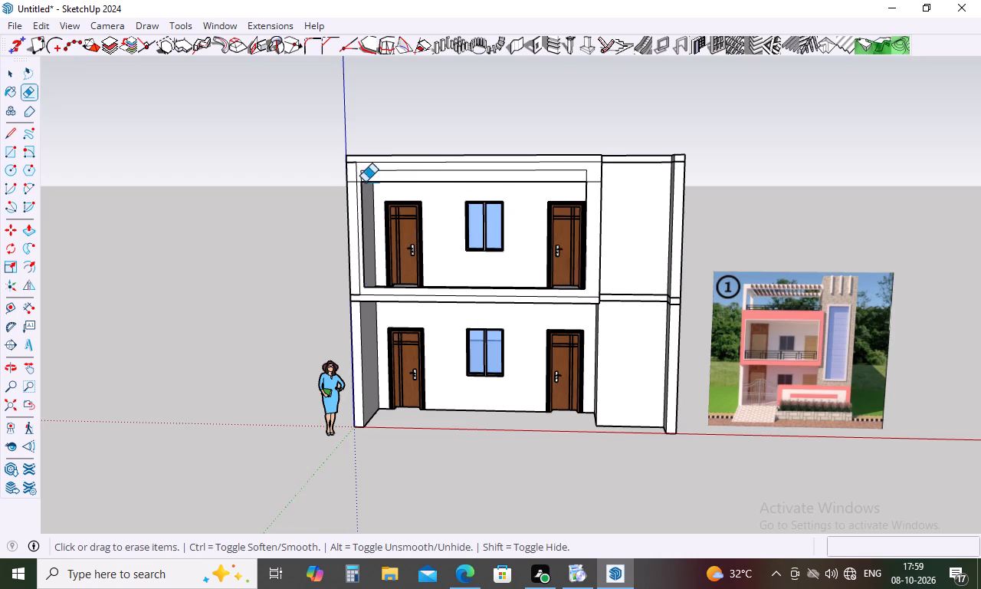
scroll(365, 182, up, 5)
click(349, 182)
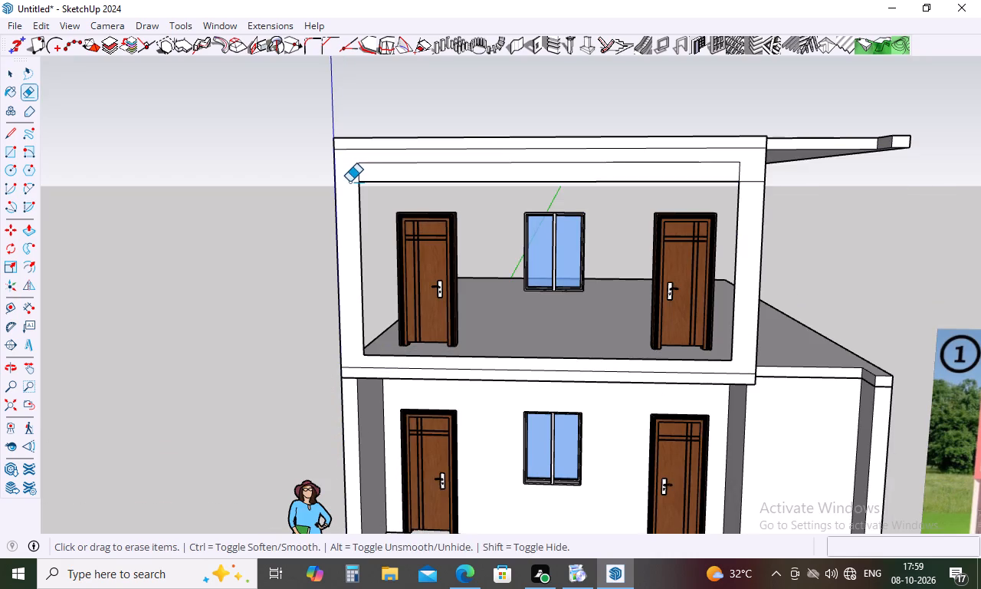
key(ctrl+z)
Delete the two leftover line segments crossing the frame's vertical sides at both ends of the horizontal line.
key(space)
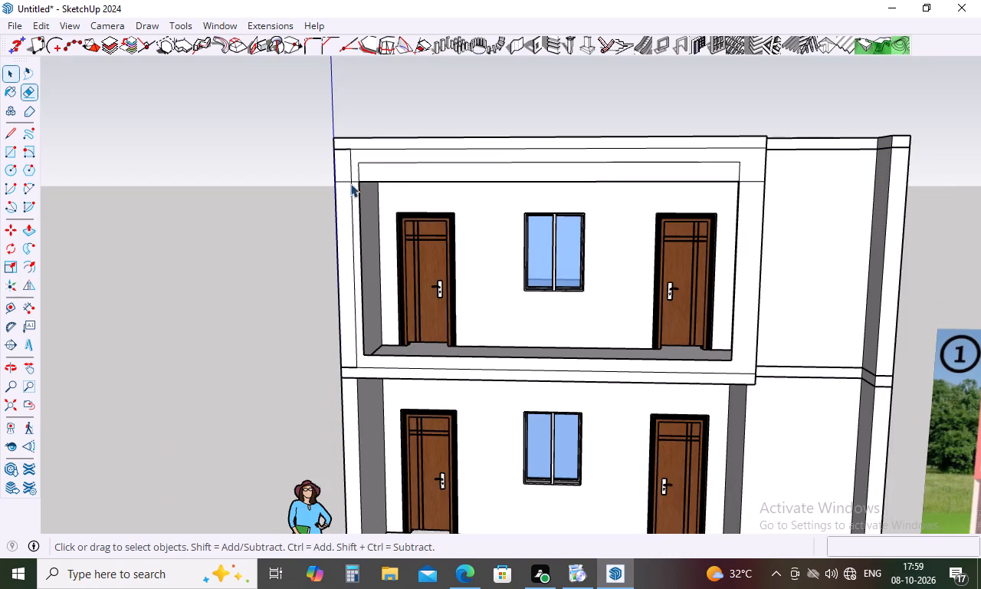
click(356, 182)
key(Delete)
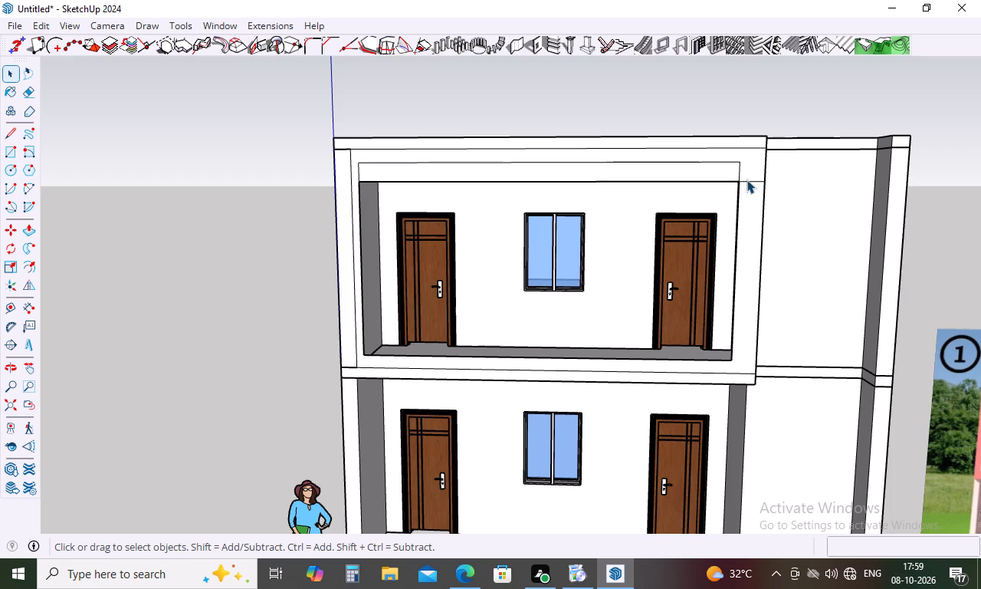
click(746, 179)
key(Delete)
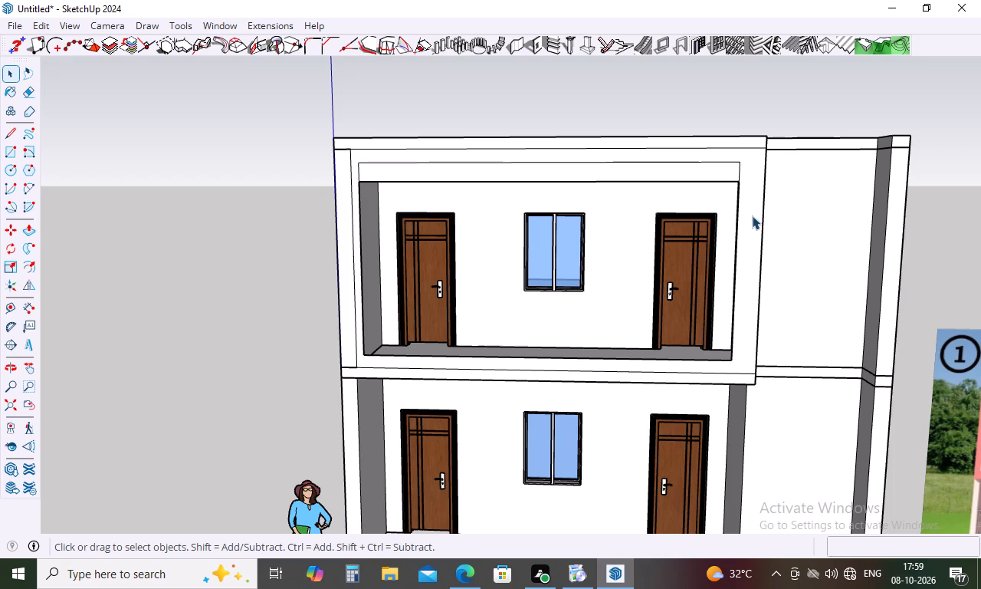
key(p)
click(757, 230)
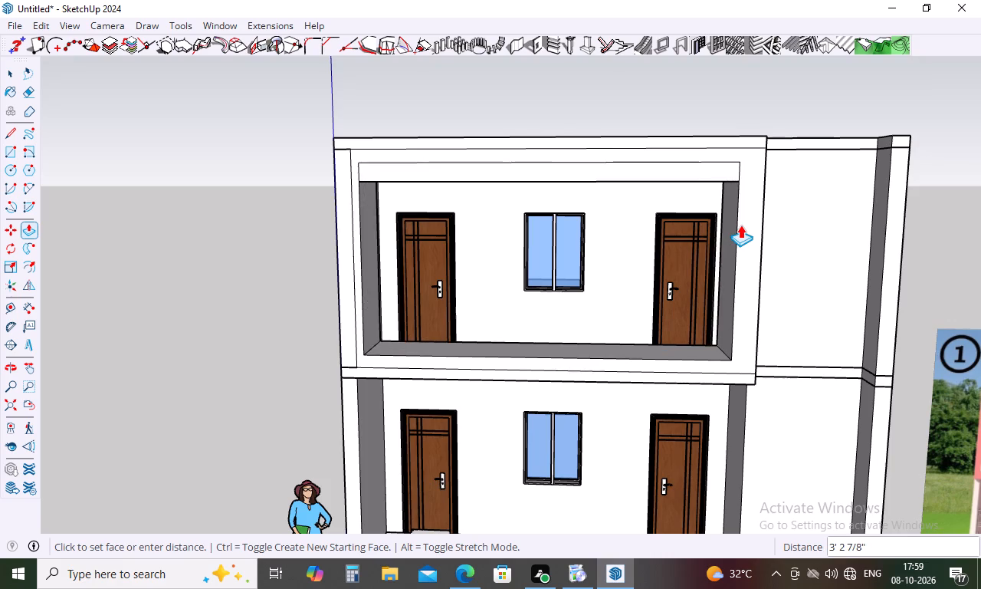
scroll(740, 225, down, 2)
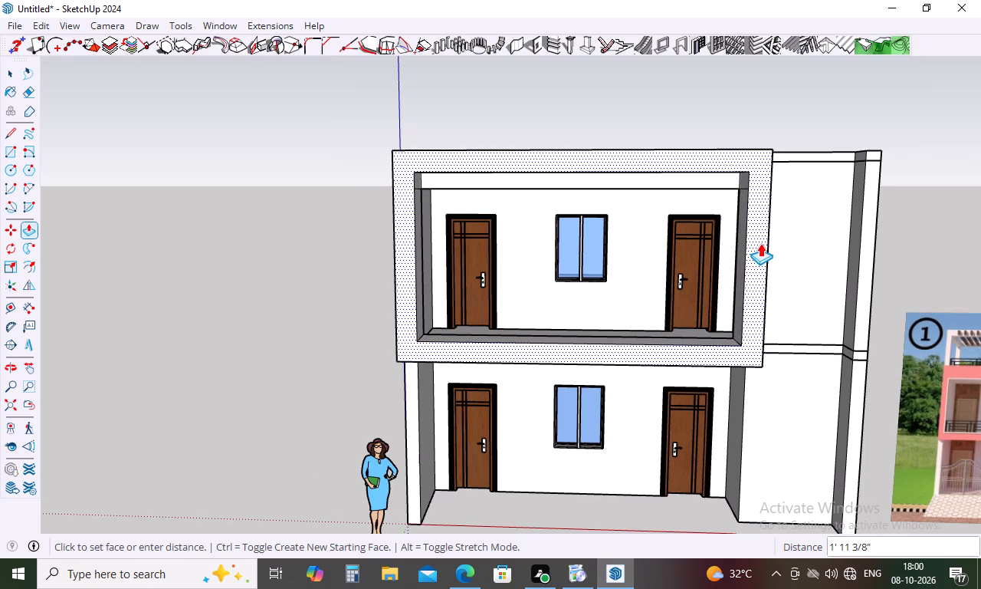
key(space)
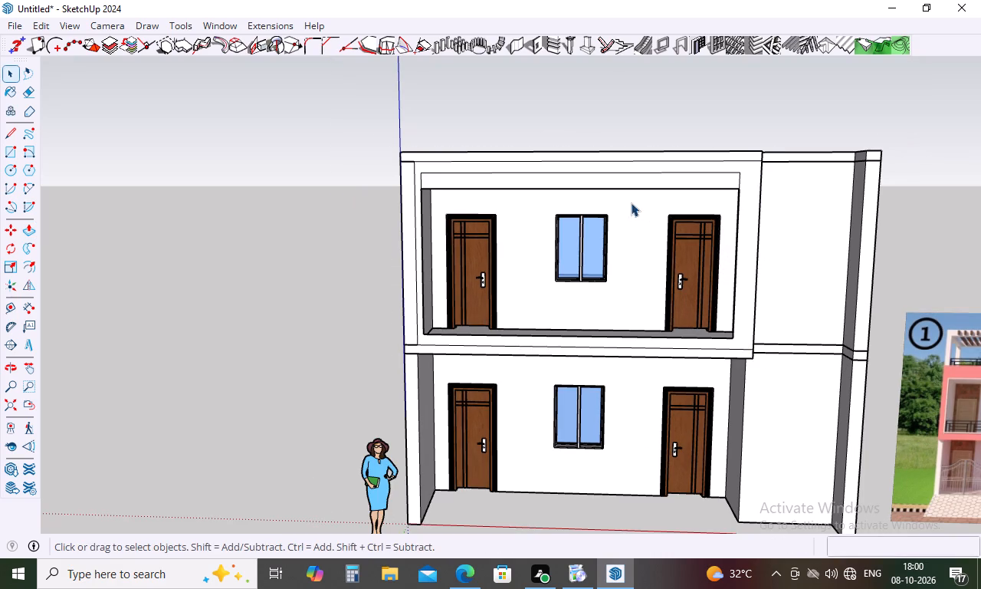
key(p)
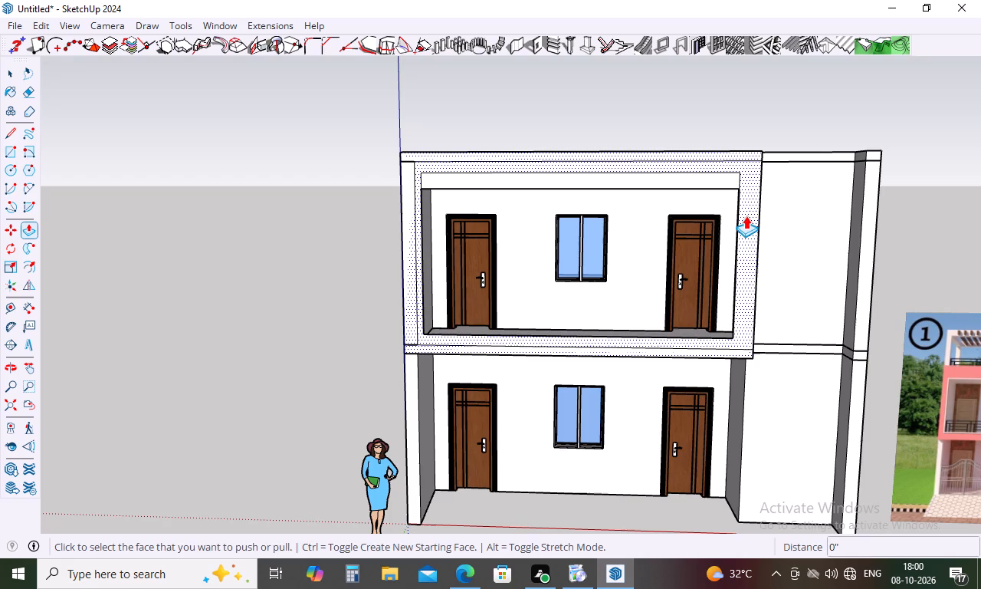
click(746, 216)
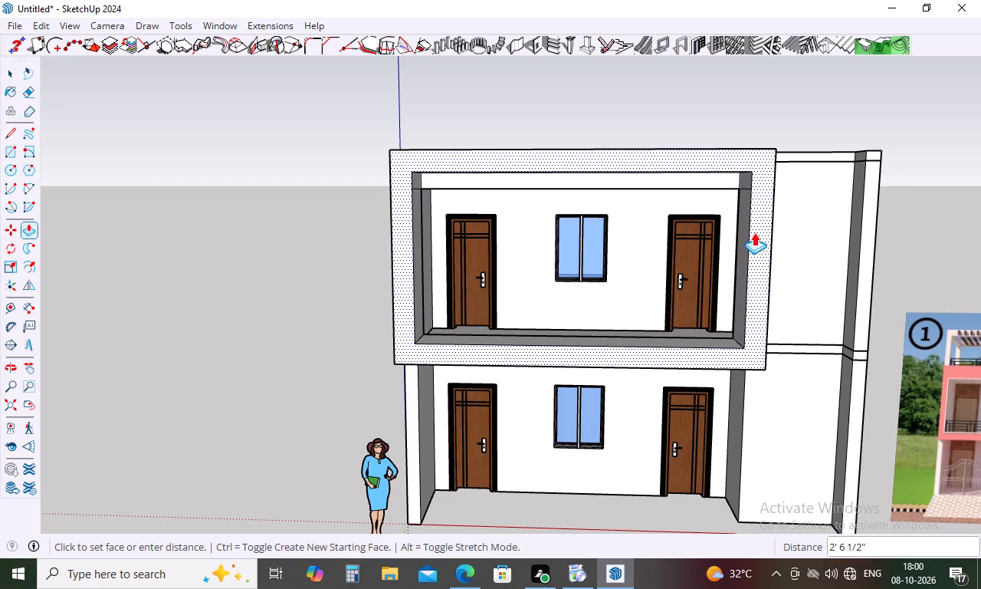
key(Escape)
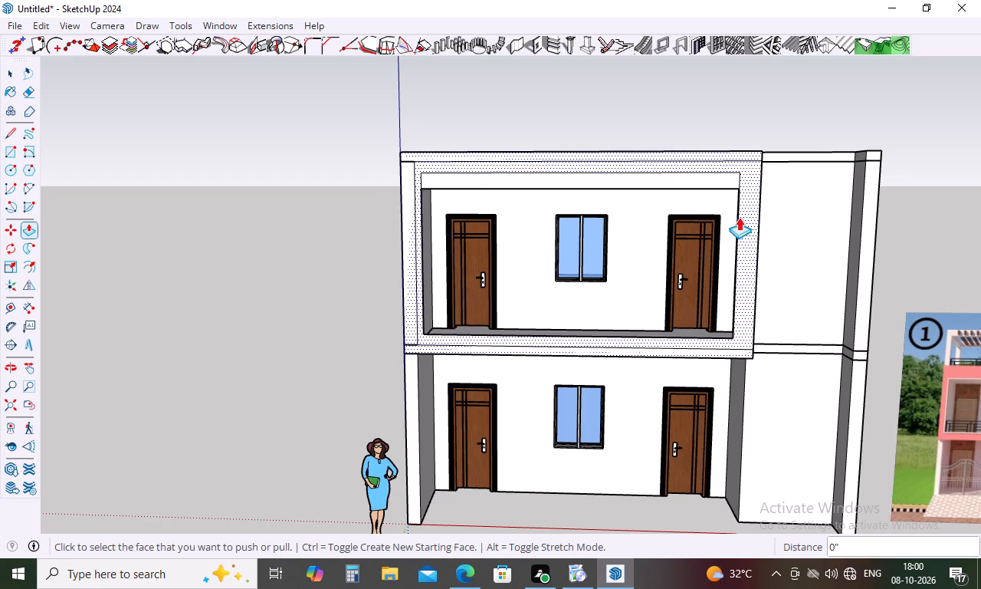
Delete the upper horizontal line above the balcony opening and the short vertical segment at its end nearest the blue axis.
key(space)
click(706, 171)
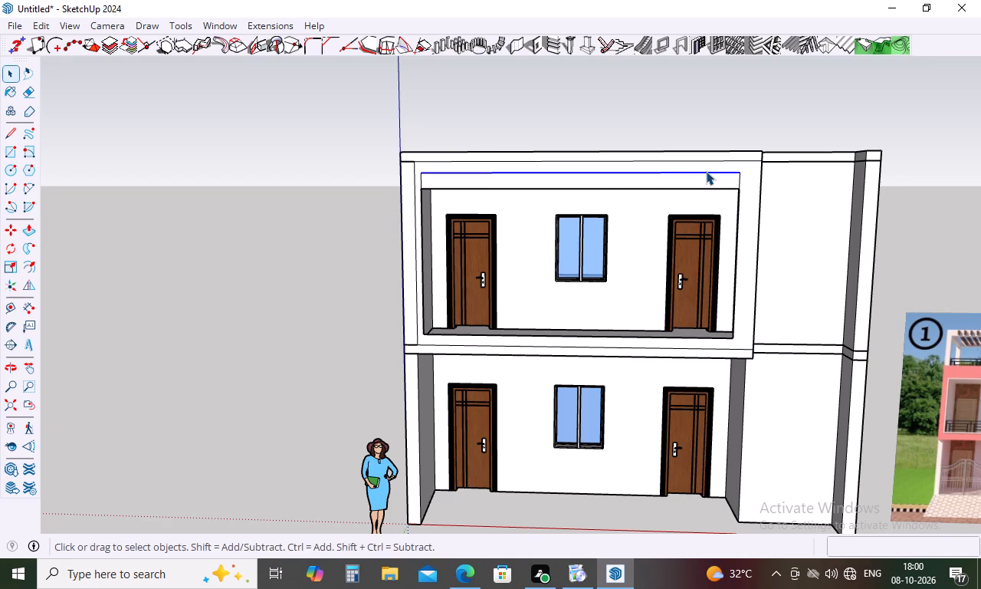
key(Delete)
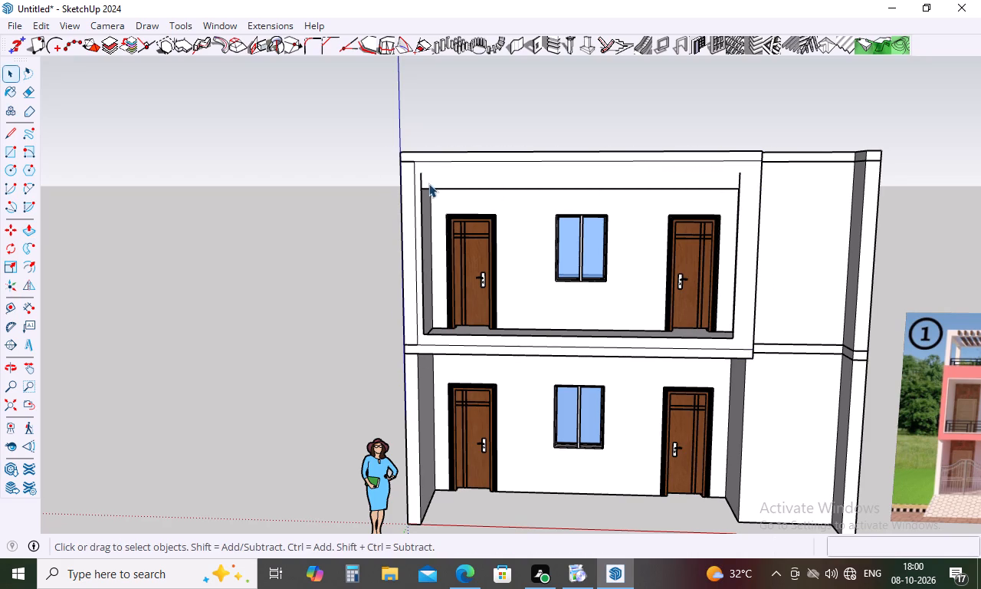
click(420, 180)
key(Delete)
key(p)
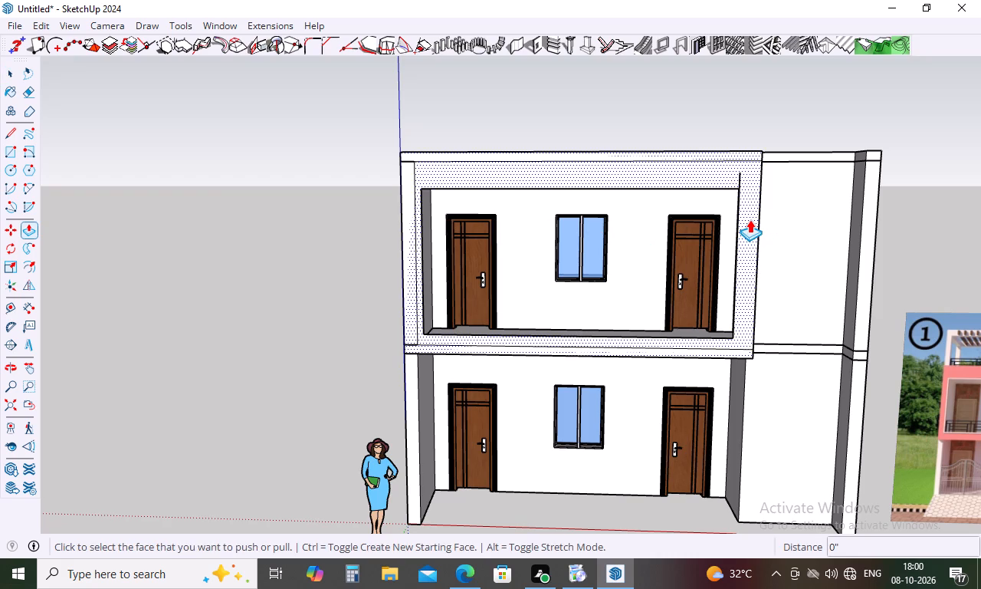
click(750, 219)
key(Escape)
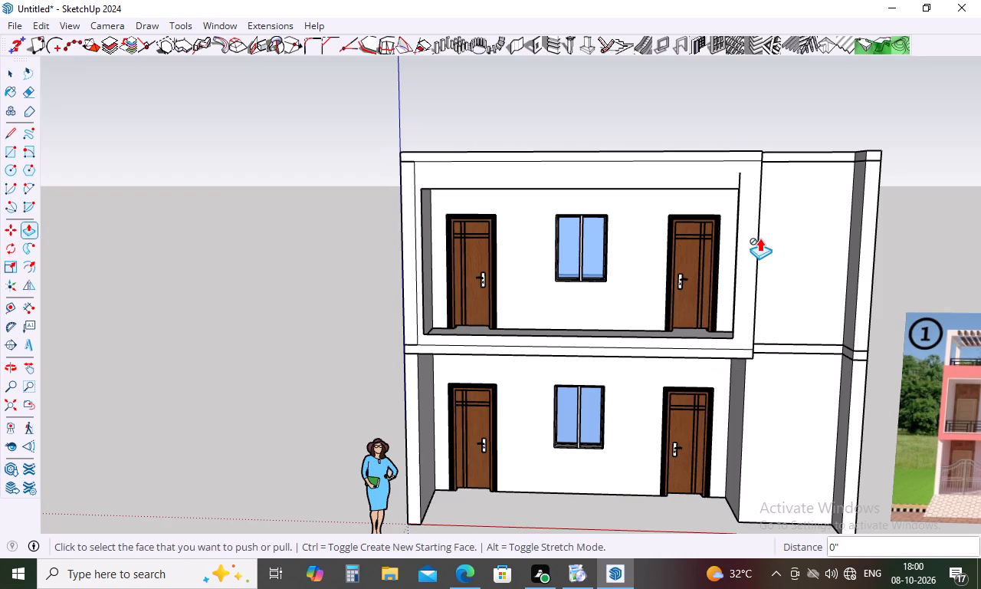
Delete the remaining short vertical line segment above the balcony opening's corner nearest the side wall block.
key(space)
click(739, 179)
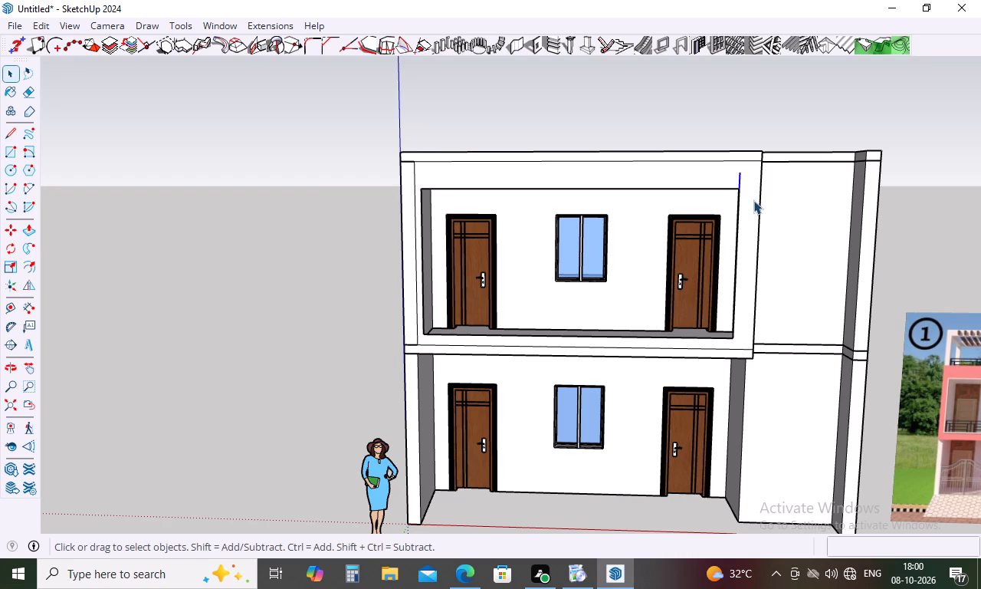
key(Delete)
Push/Pull the merged front face of the balcony frame outward by 2".
key(p)
click(751, 222)
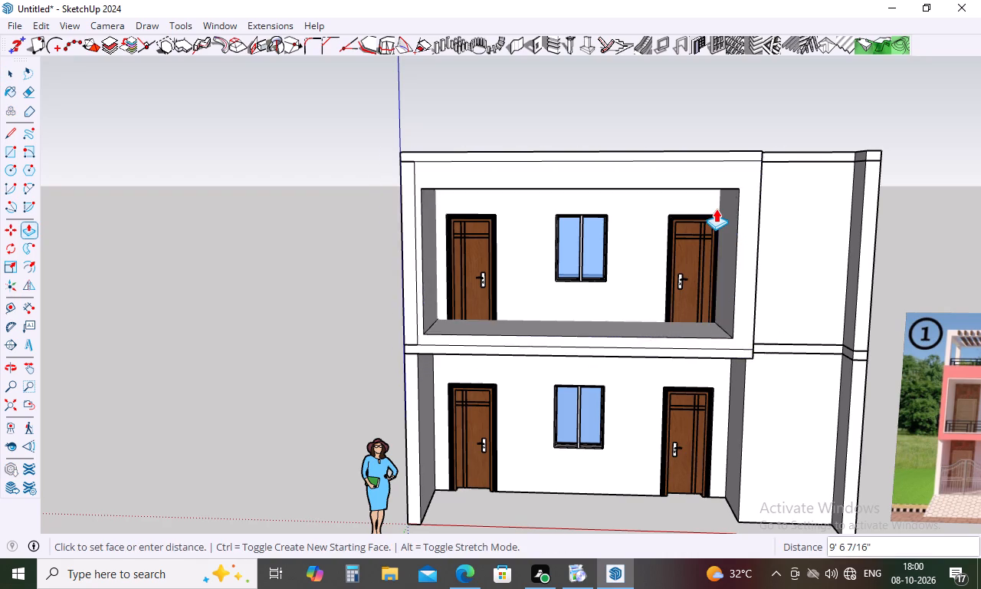
scroll(716, 209, down, 4)
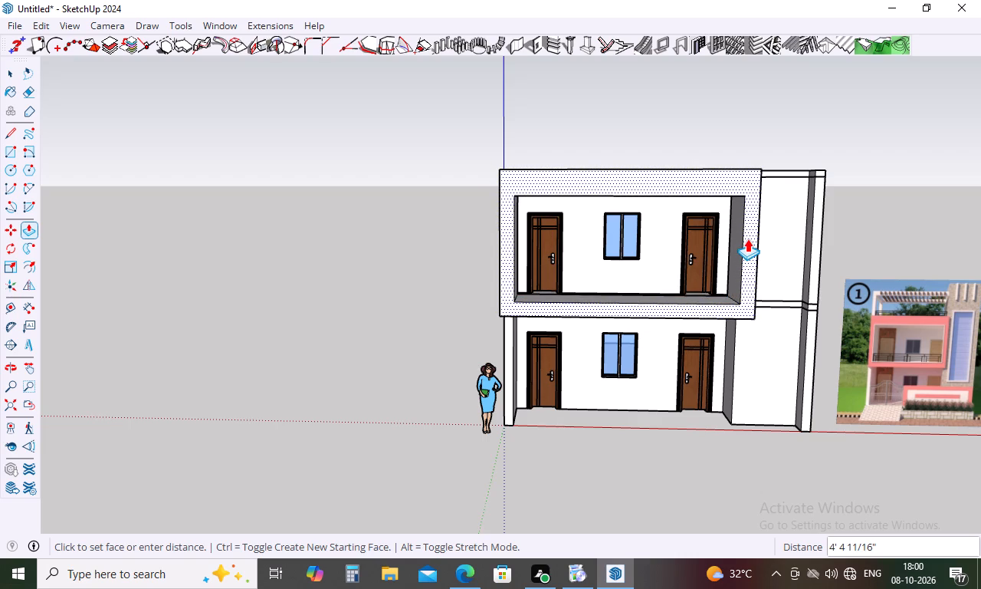
key(2)
key(Return)
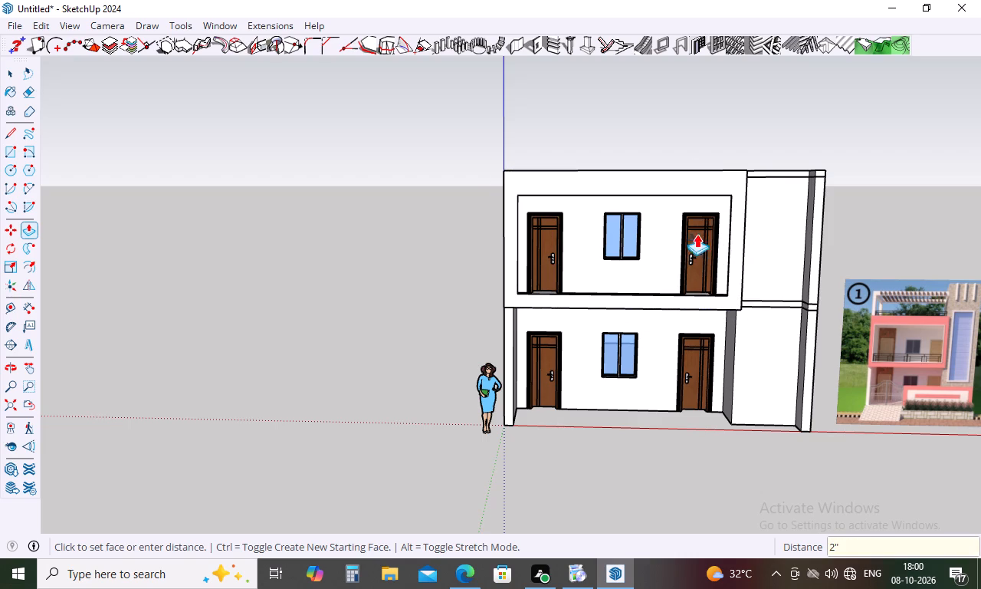
Draw a rectangle of about 11' by 1' 8" closing the open side between the balcony frame and the adjoining wall.
middle_drag(769, 407, 676, 395)
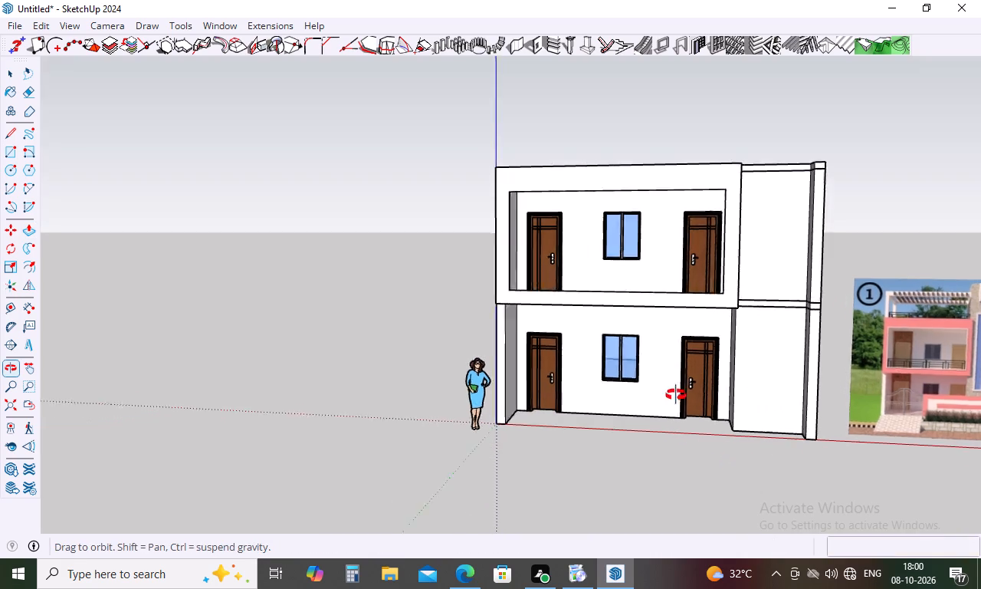
middle_drag(676, 395, 517, 421)
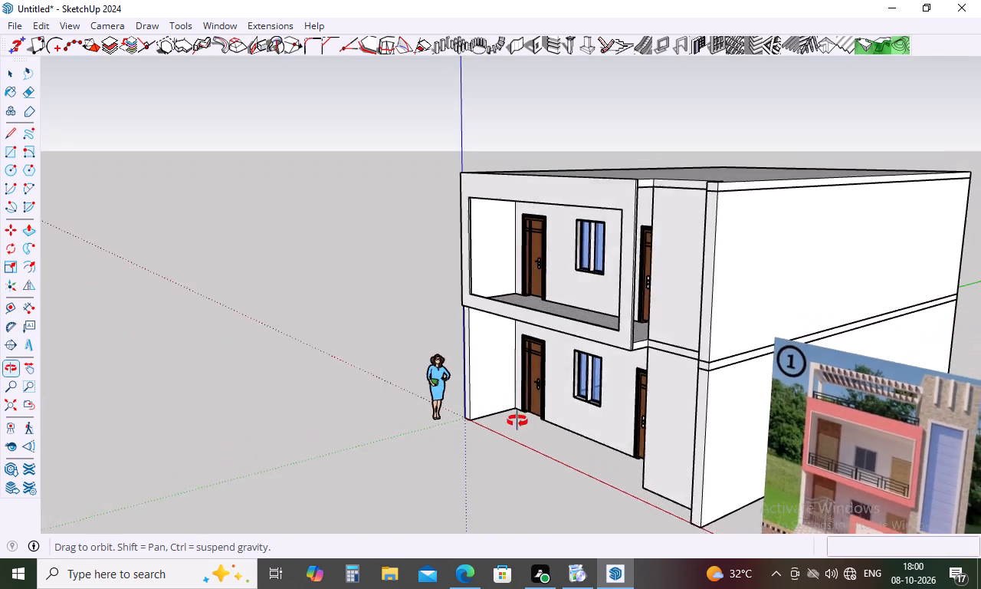
middle_drag(517, 421, 423, 403)
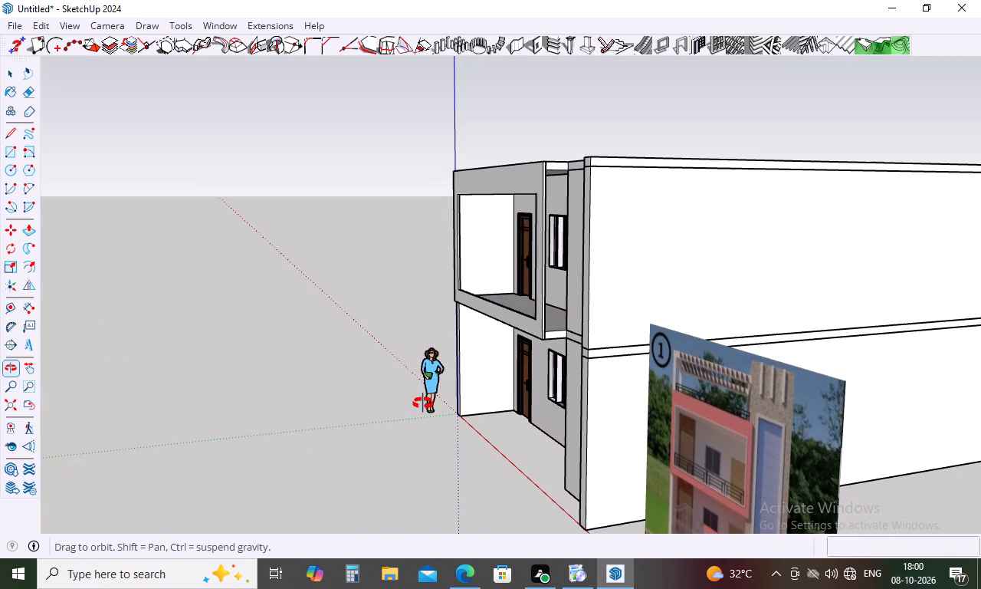
middle_drag(423, 403, 487, 424)
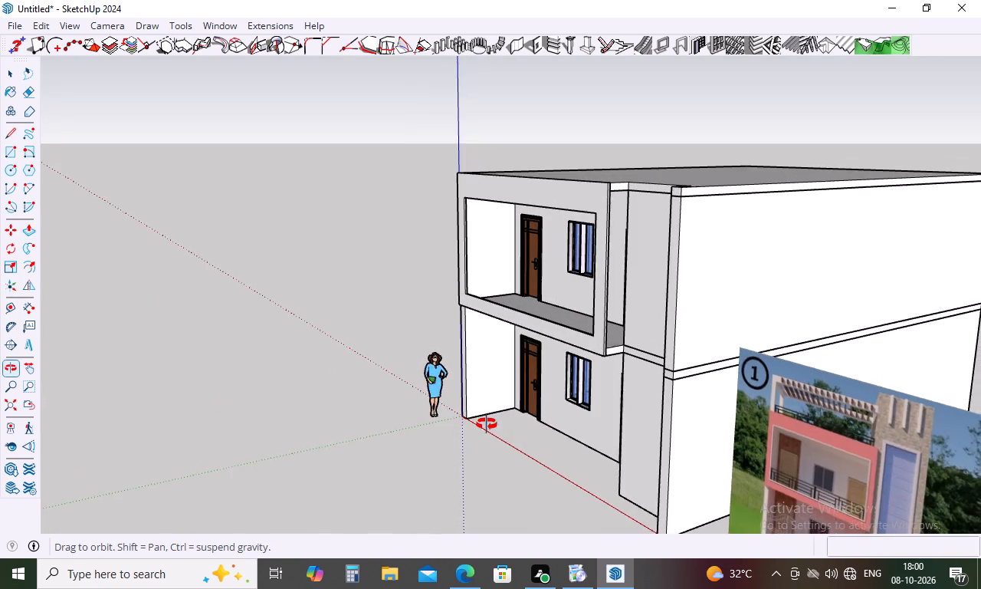
middle_drag(487, 424, 538, 440)
key(Escape)
scroll(671, 331, up, 3)
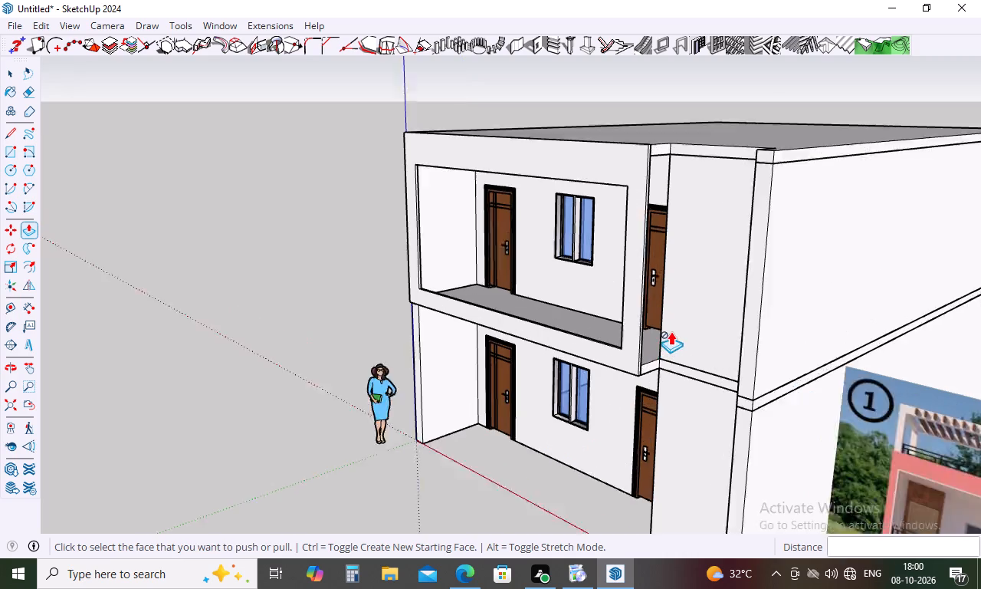
scroll(671, 331, up, 2)
middle_drag(672, 333, 578, 357)
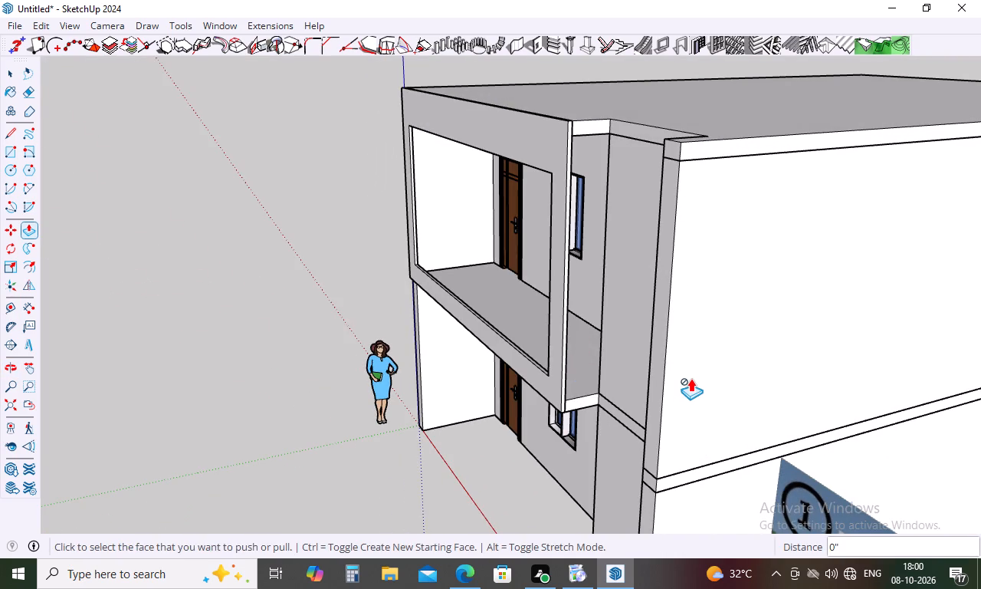
key(r)
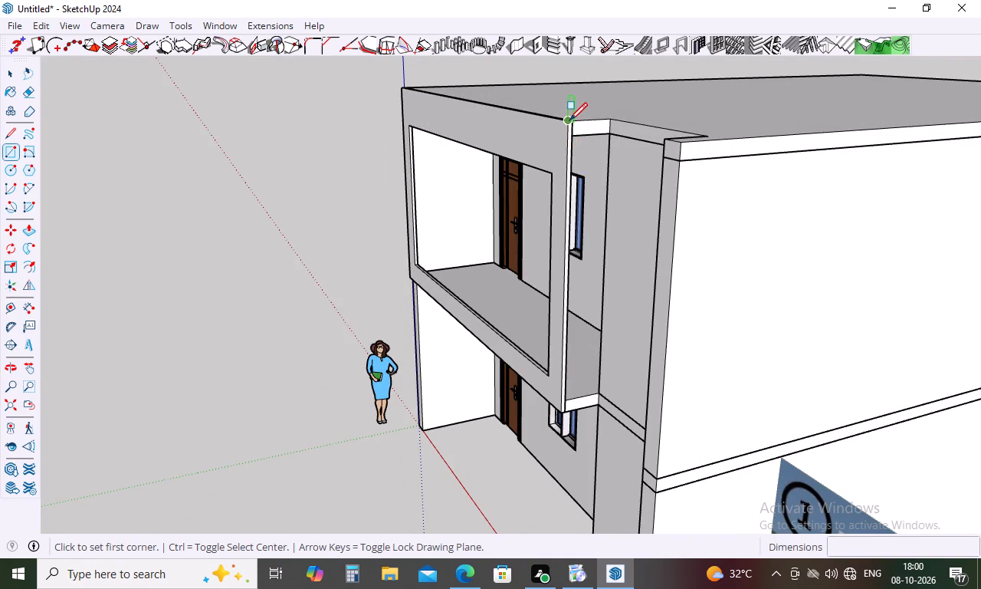
click(569, 120)
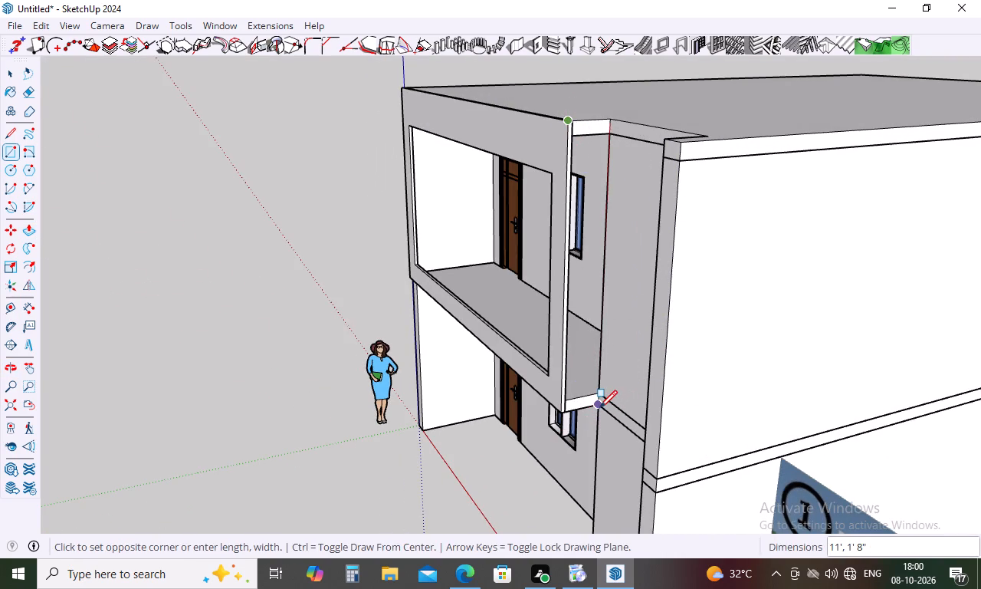
click(599, 408)
key(space)
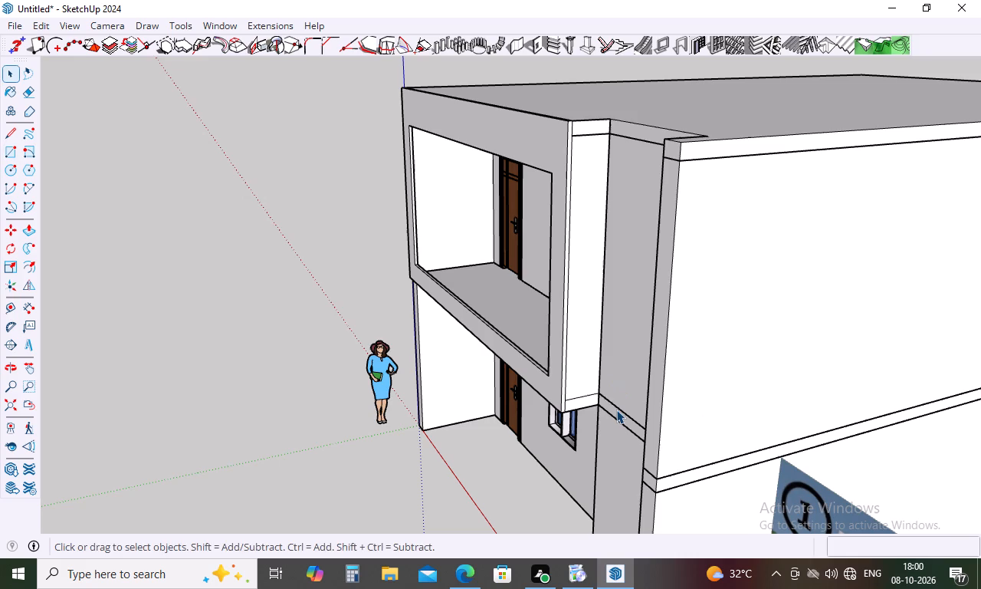
Push/Pull the new side panel of the balcony outward by 2".
key(p)
click(579, 373)
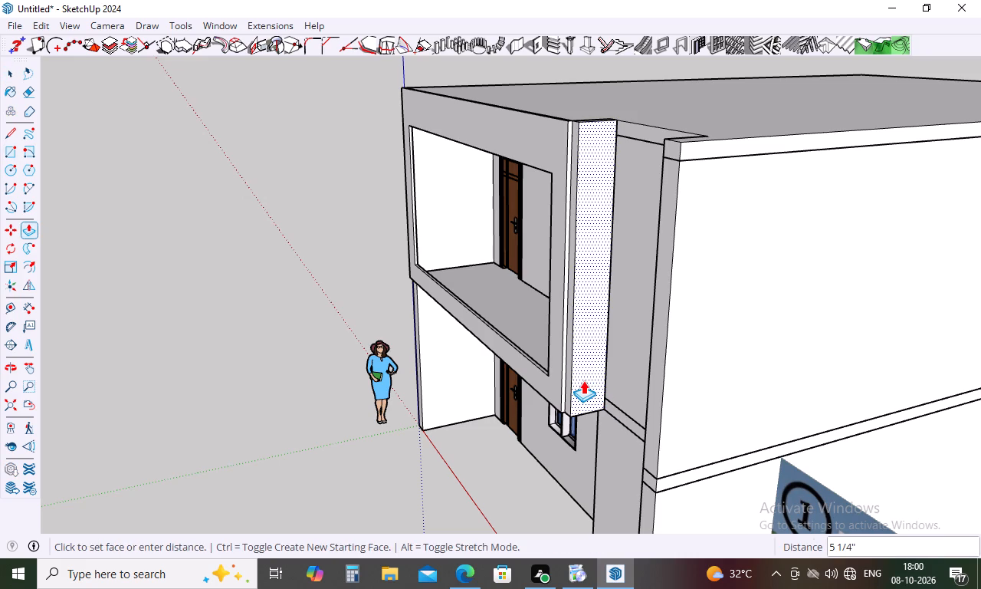
key(2)
key(Return)
Push/Pull the narrow front edge of the side panel 2" forward, flush with the front face of the balcony frame.
middle_drag(644, 415, 931, 380)
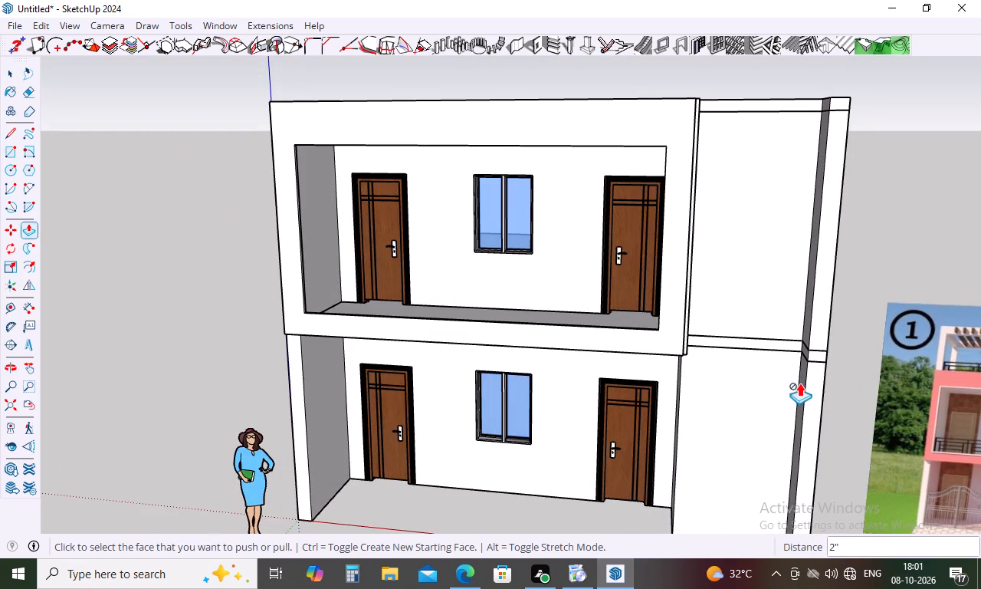
scroll(696, 209, up, 5)
key(space)
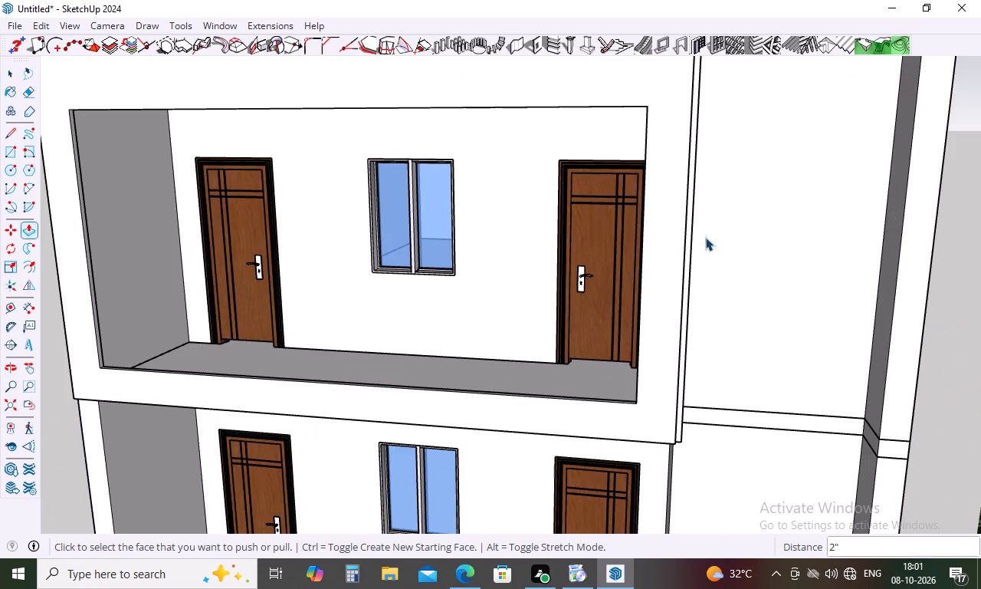
key(p)
click(681, 347)
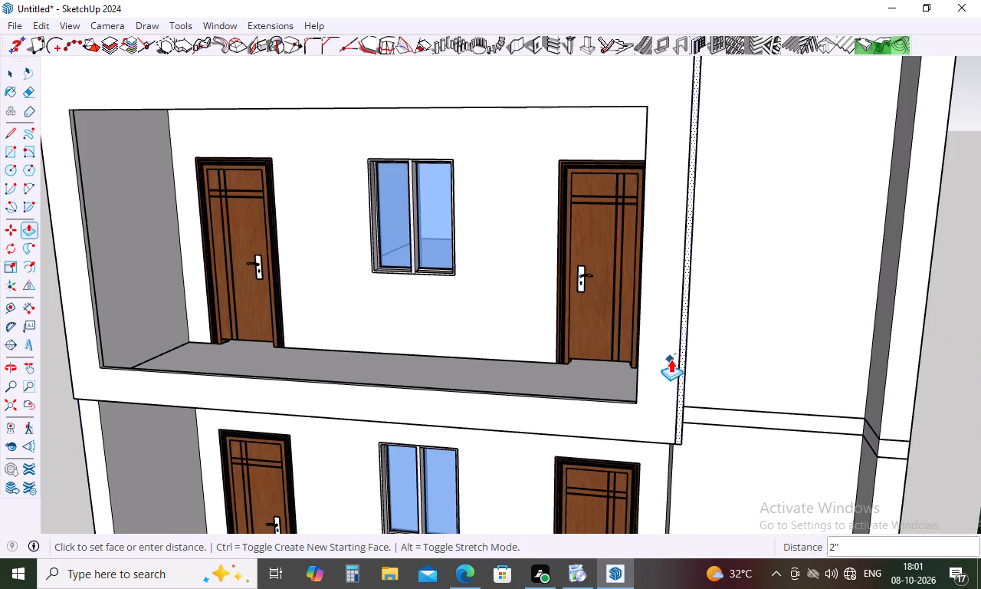
click(646, 360)
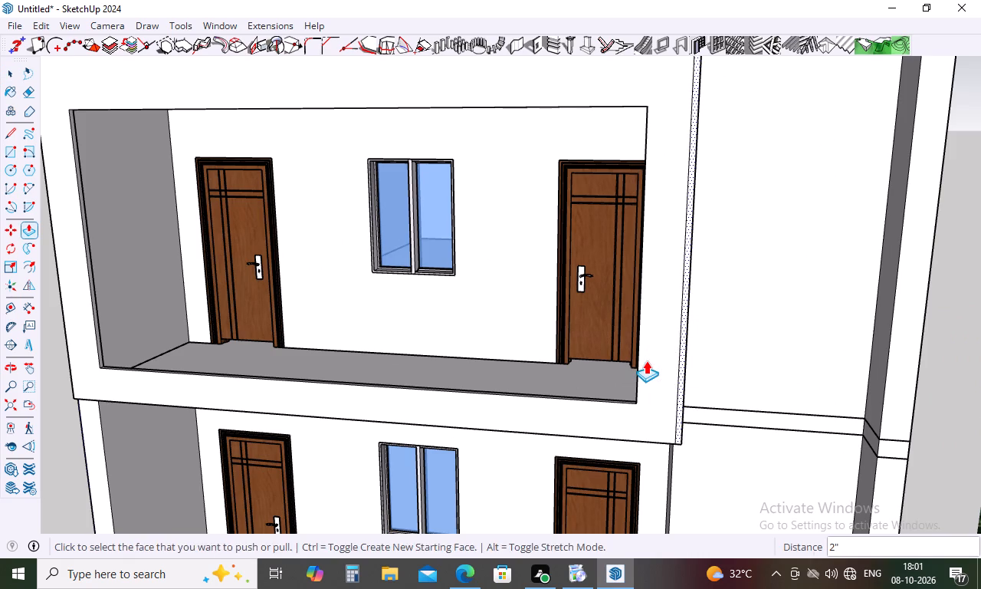
Delete the vertical seam line between the side panel and the balcony frame's front face.
middle_drag(750, 453, 700, 407)
key(space)
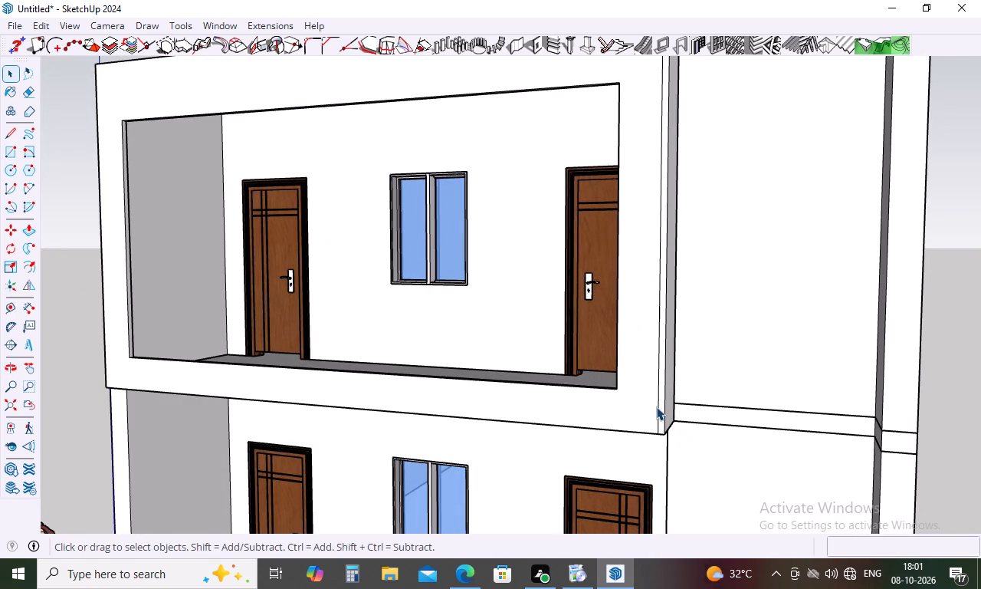
click(657, 403)
key(Delete)
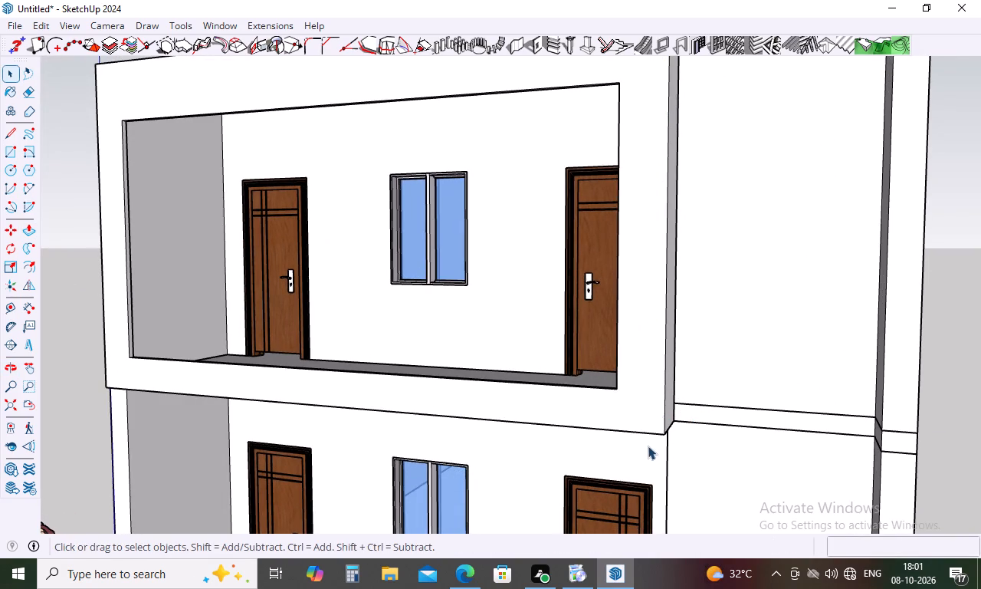
Examine the balcony frame and the whole facade from the front, below and above alongside the reference image.
scroll(670, 353, down, 9)
middle_drag(673, 355, 780, 354)
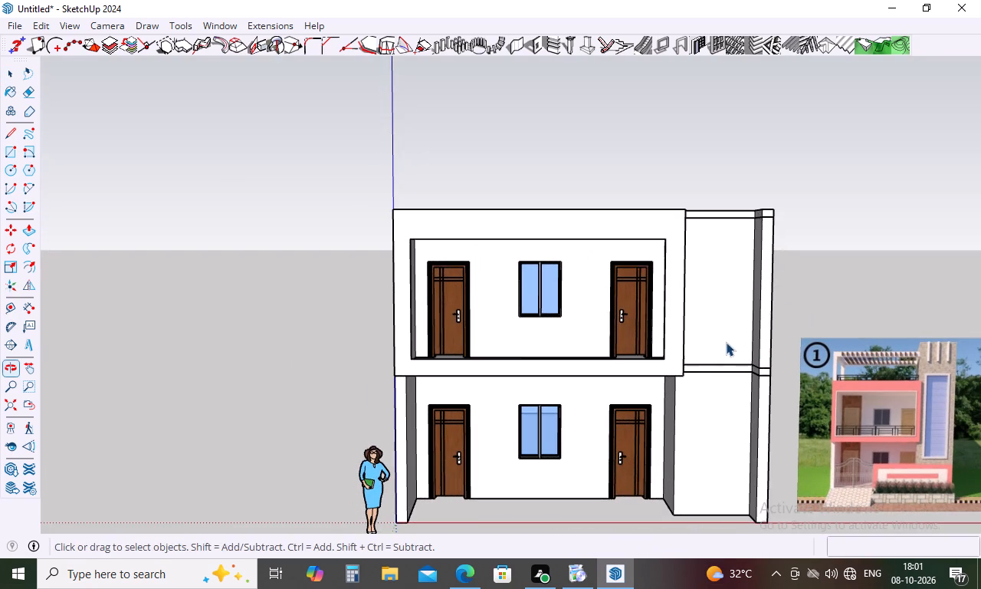
scroll(689, 339, down, 2)
middle_drag(704, 361, 696, 175)
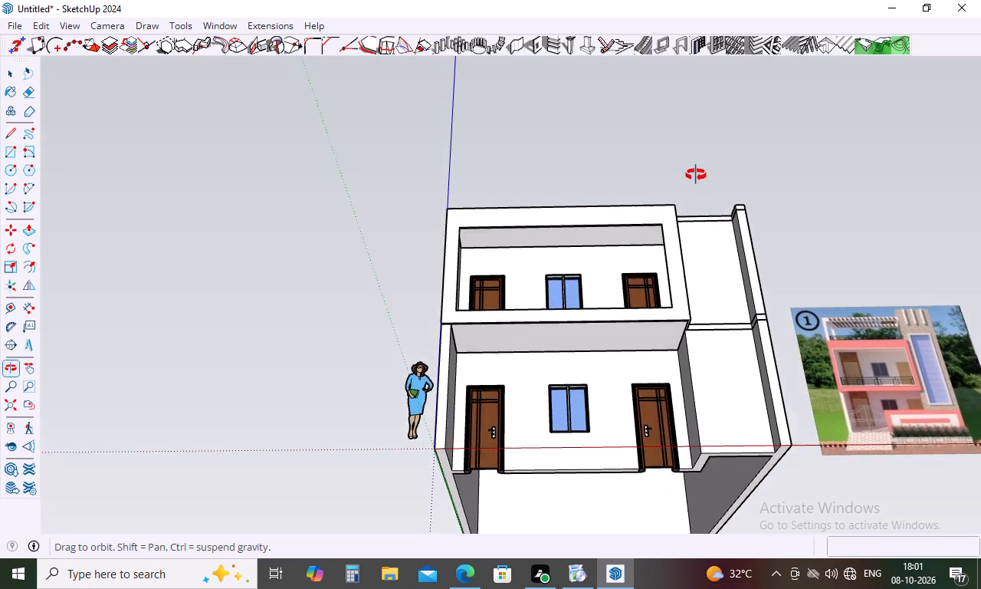
middle_drag(696, 175, 656, 401)
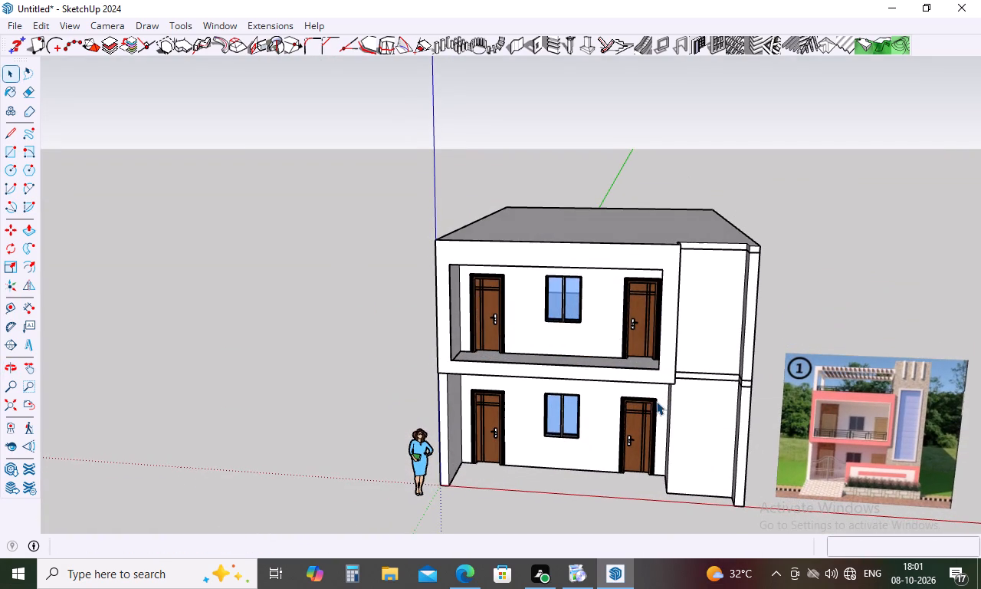
scroll(661, 394, up, 3)
middle_drag(671, 372, 725, 374)
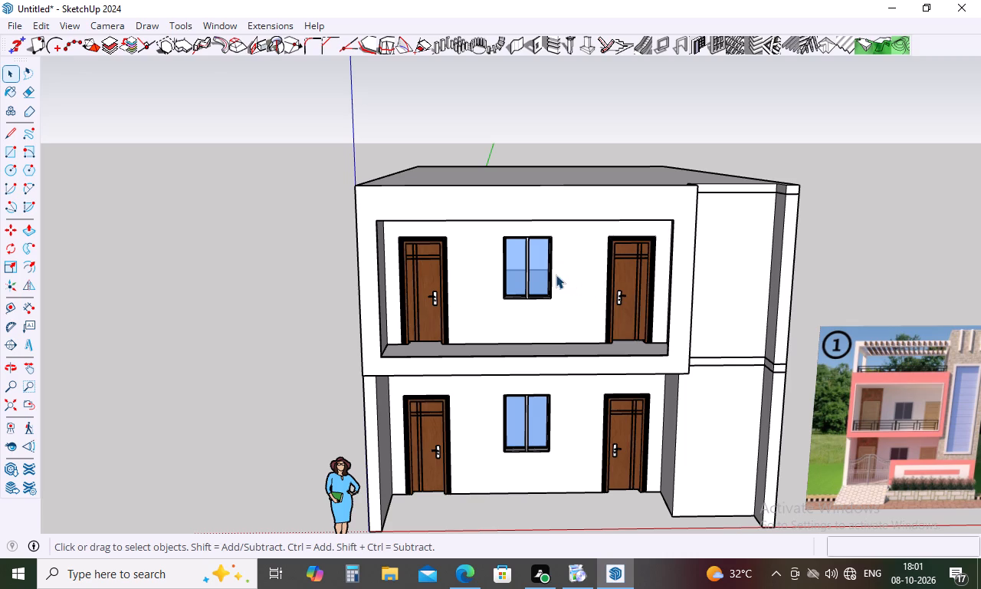
scroll(516, 268, down, 2)
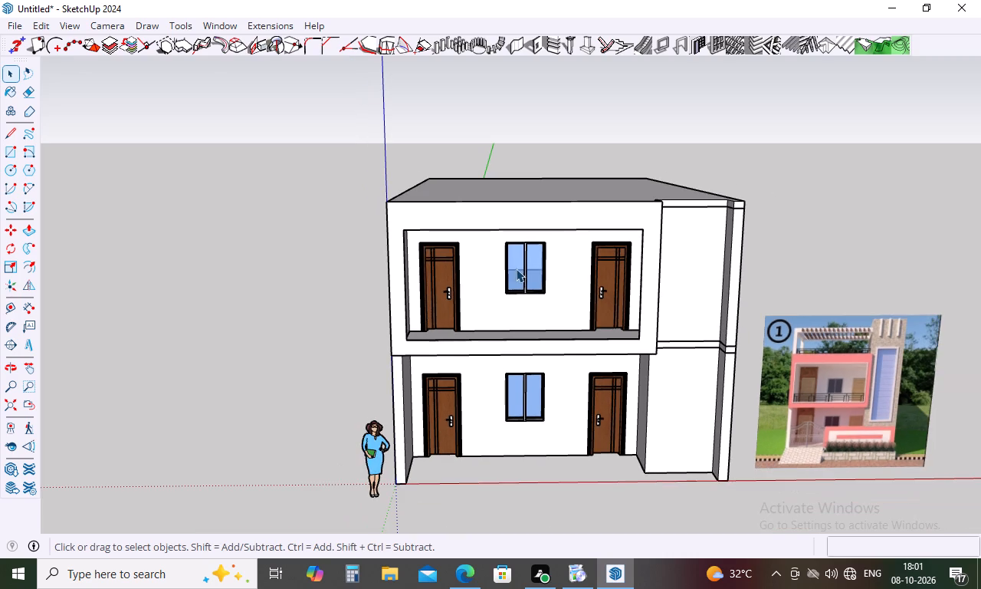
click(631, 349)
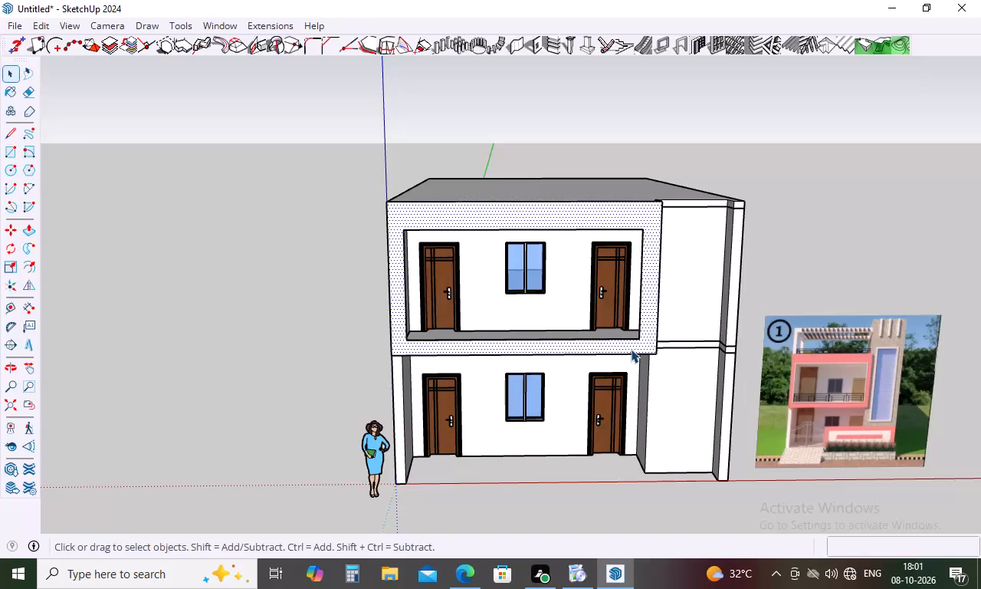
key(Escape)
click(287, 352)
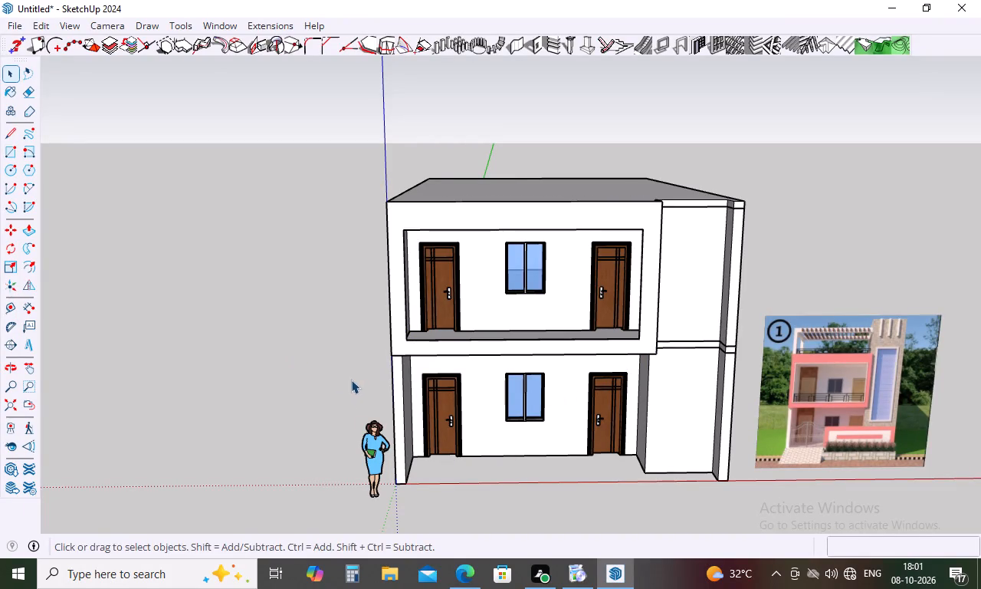
Draw a rectangle about 16' 10" by 8' exactly over the upper-floor balcony opening, corner to corner.
key(r)
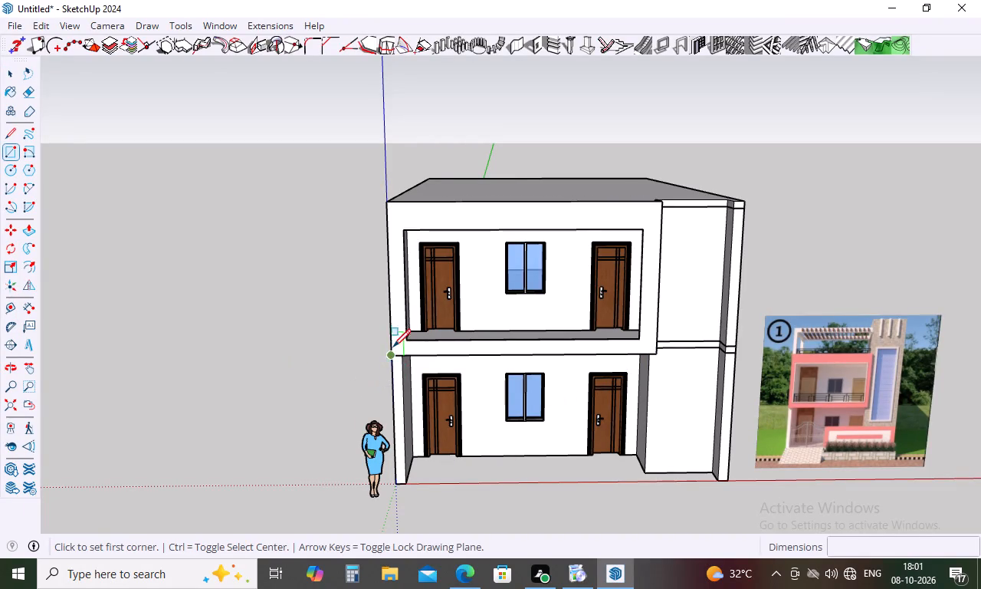
click(402, 232)
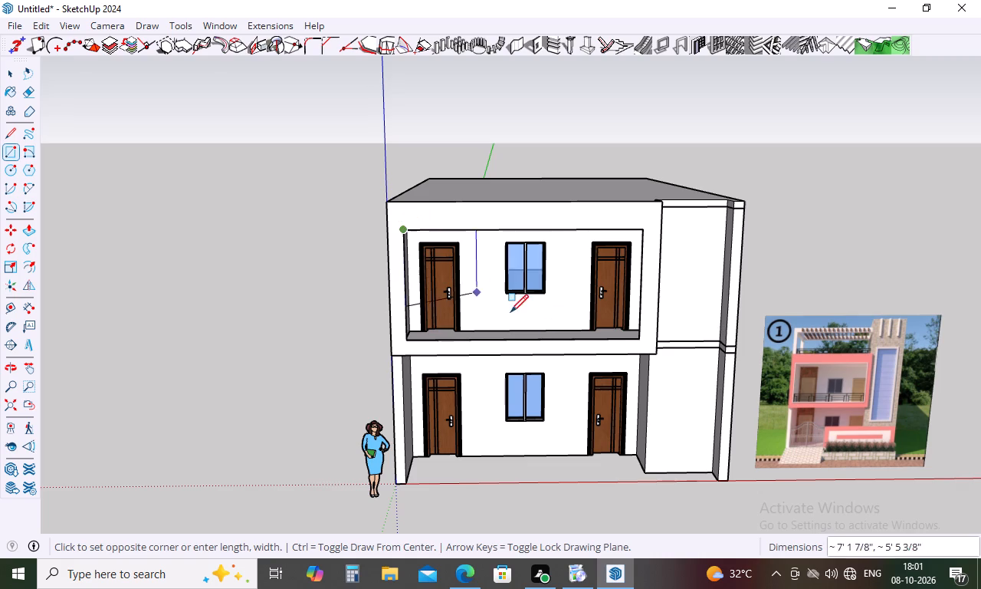
click(641, 340)
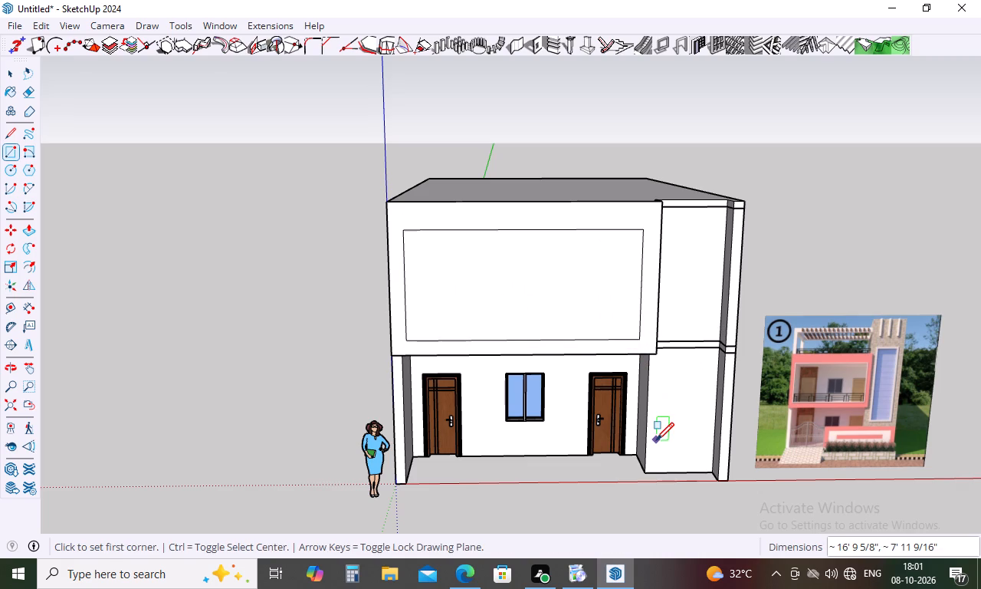
Offset the rectangle's edges outward by about 3 5/16" and delete the inner face, leaving a thin border around the balcony opening.
key(f)
click(509, 288)
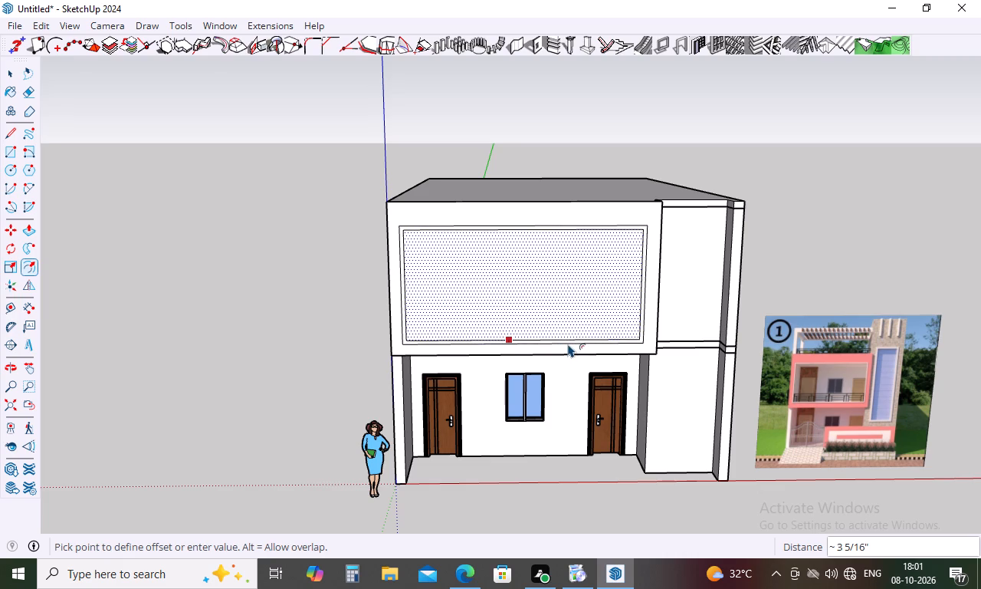
click(568, 344)
key(space)
click(576, 300)
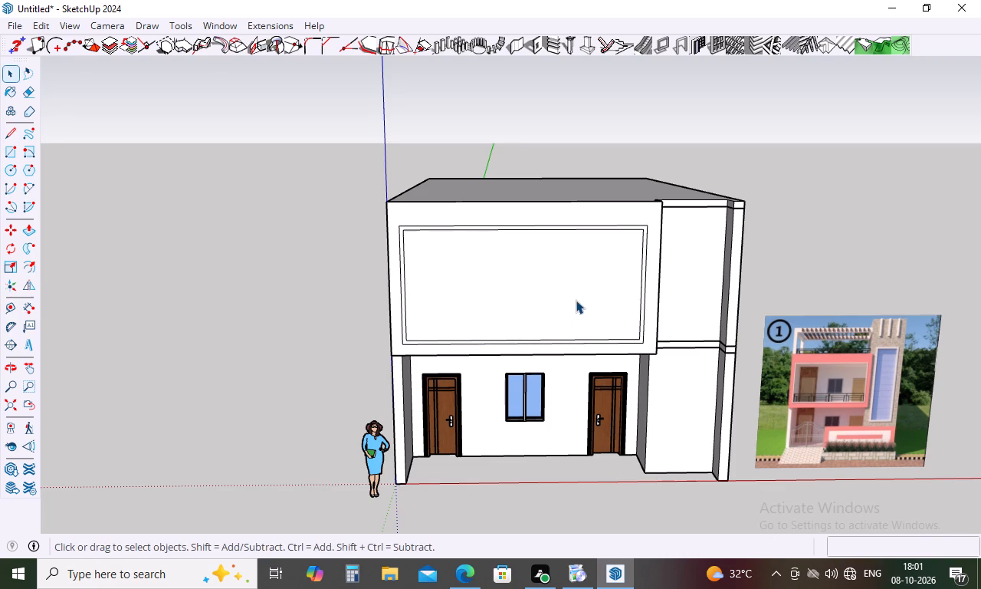
key(Delete)
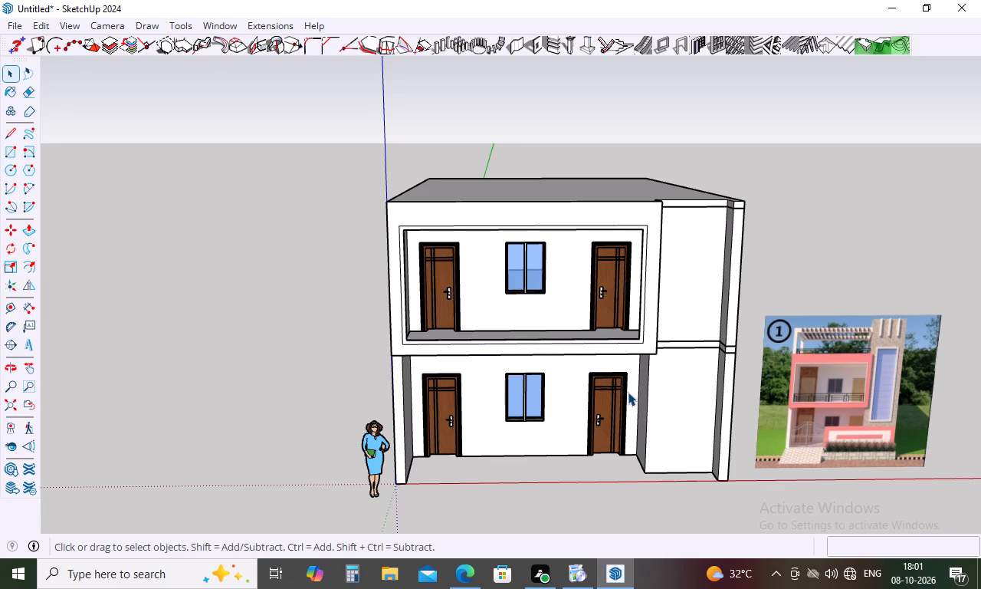
Push/Pull the thin border around the balcony opening outward by 1".
key(p)
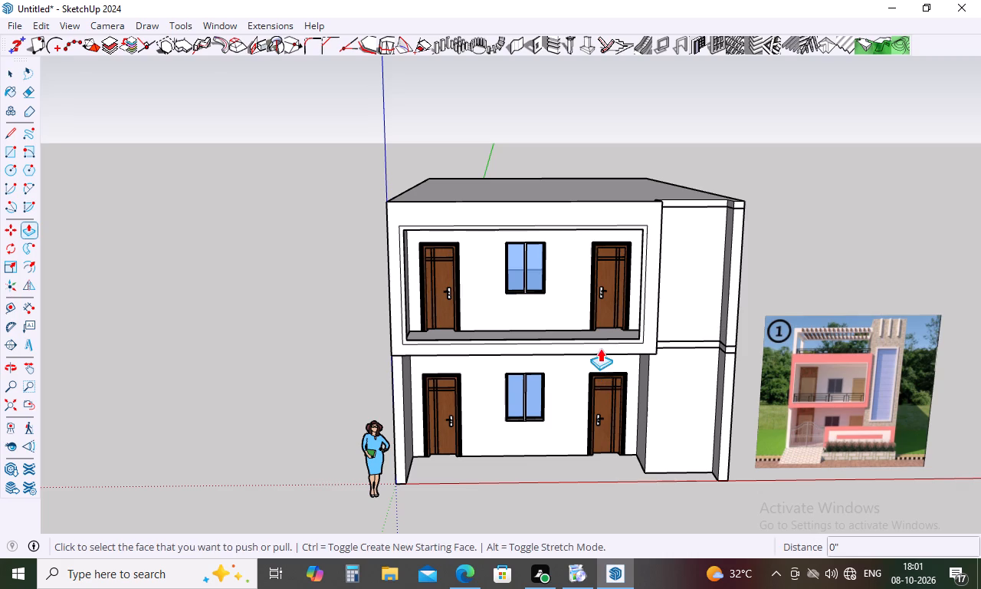
click(608, 341)
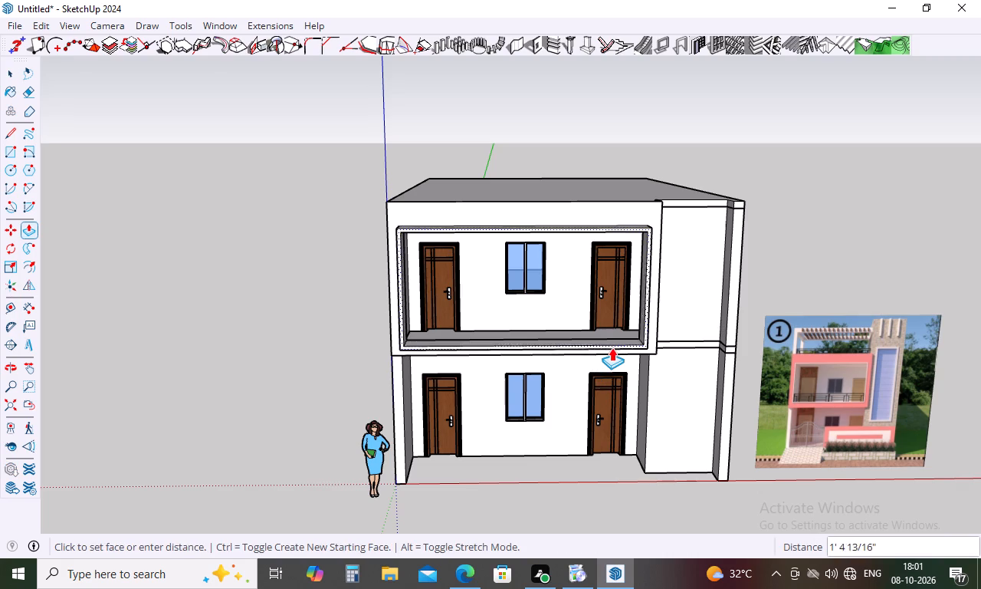
key(1)
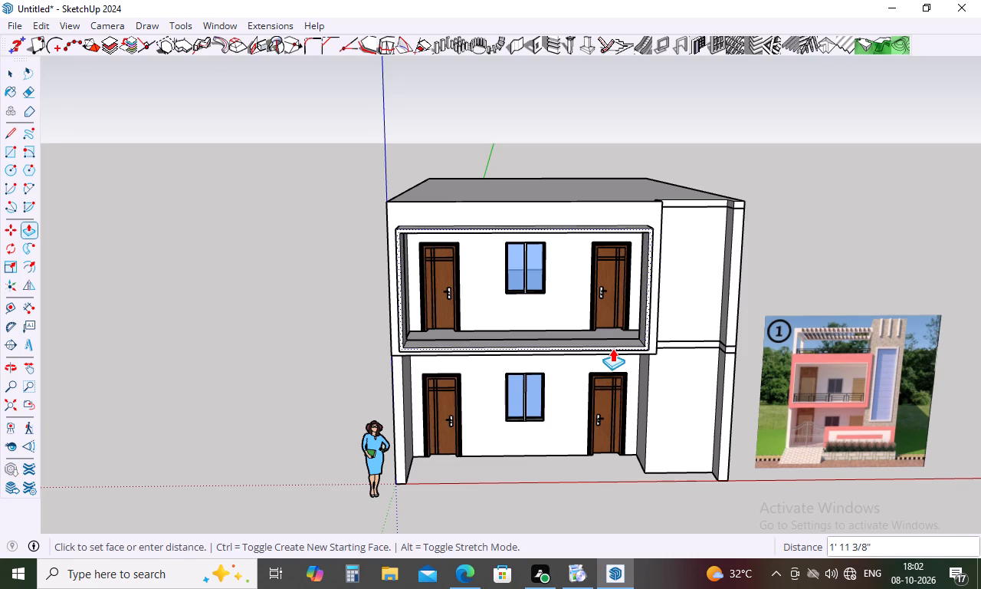
key(Return)
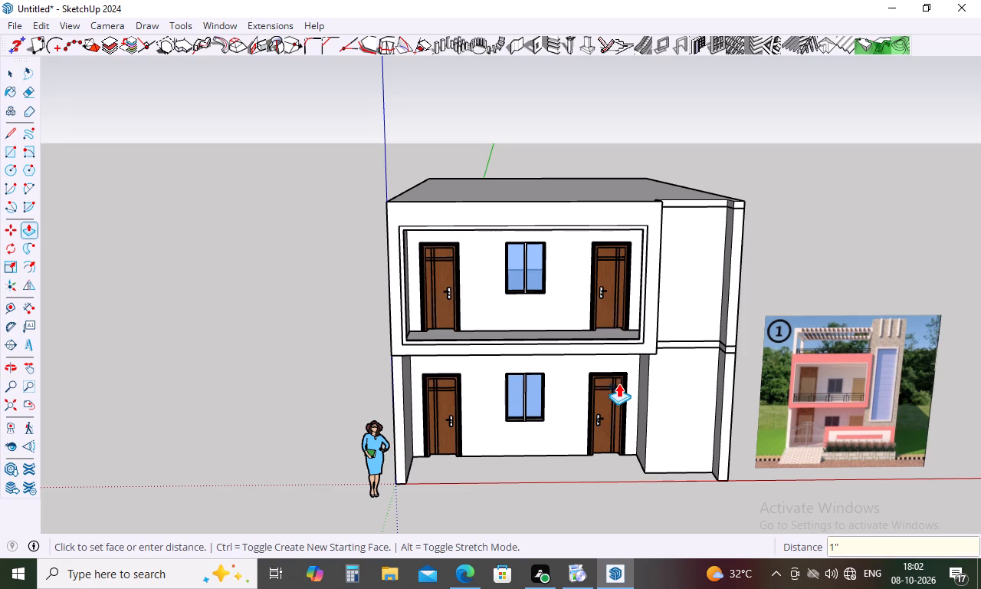
Examine the raised balcony border and the facade from the front, both sides, above and below alongside the reference image.
middle_drag(660, 328, 486, 305)
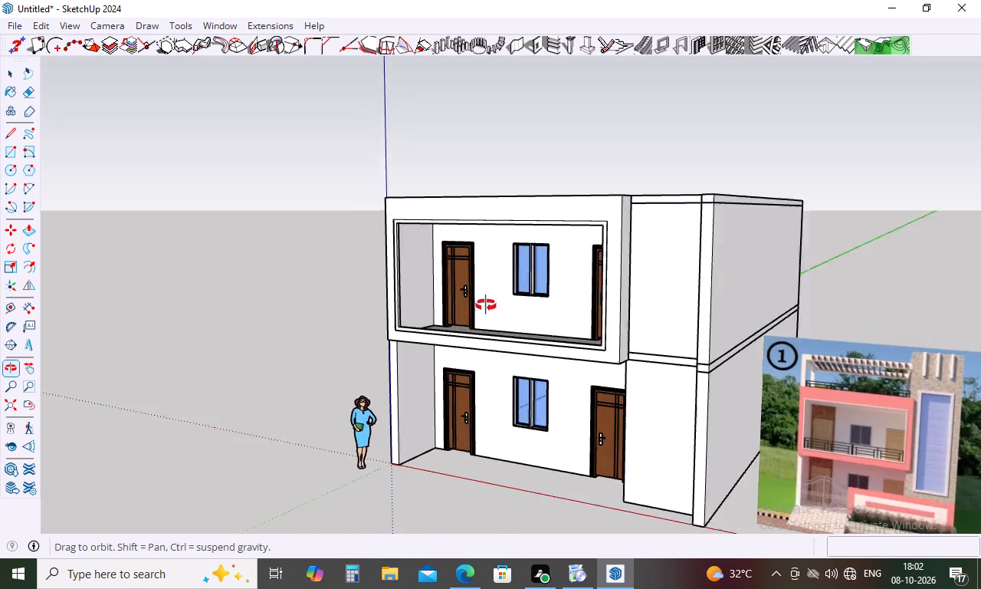
middle_drag(486, 305, 634, 291)
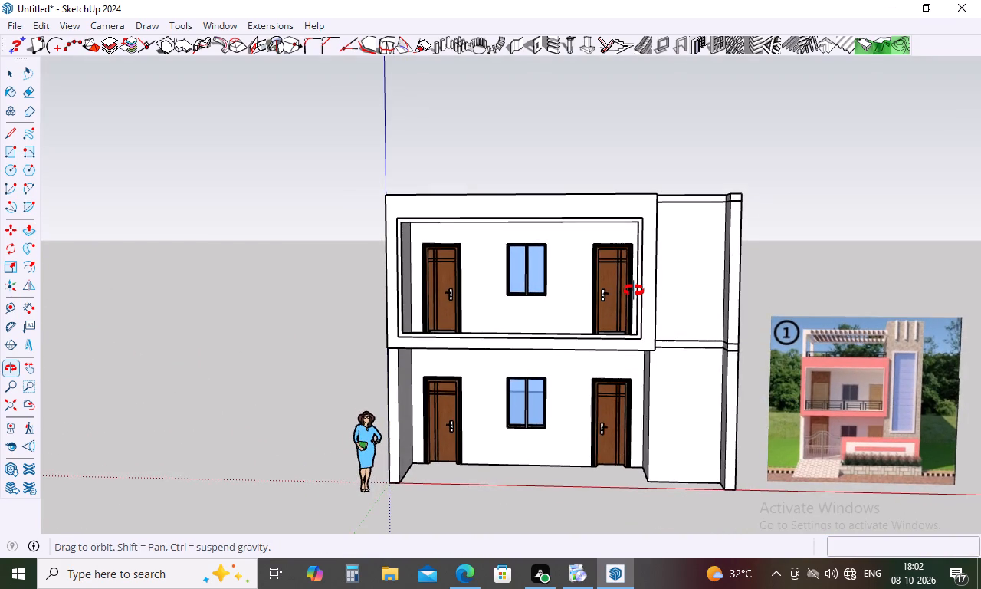
middle_drag(634, 291, 635, 283)
key(space)
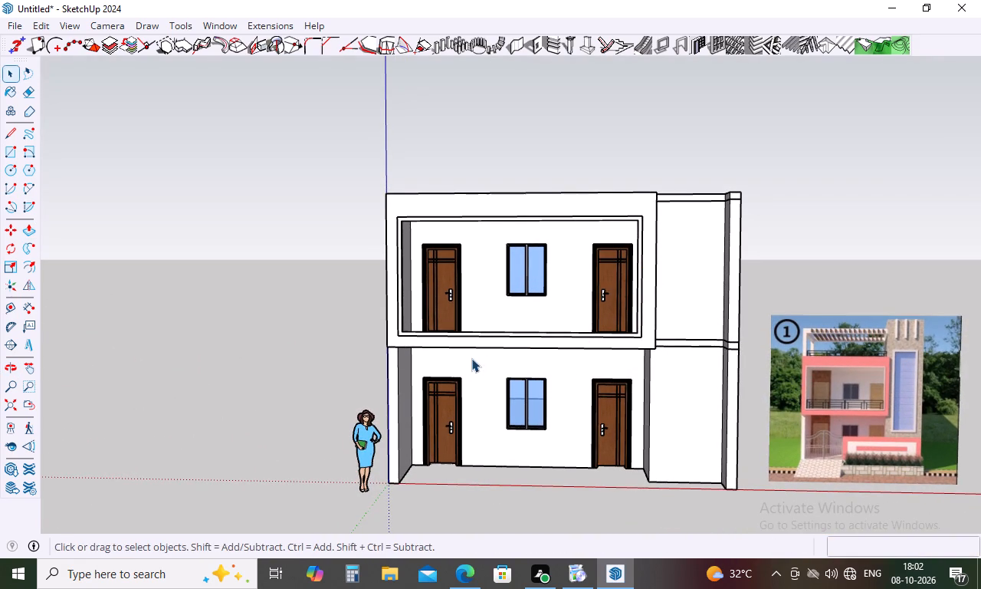
middle_drag(471, 358, 468, 121)
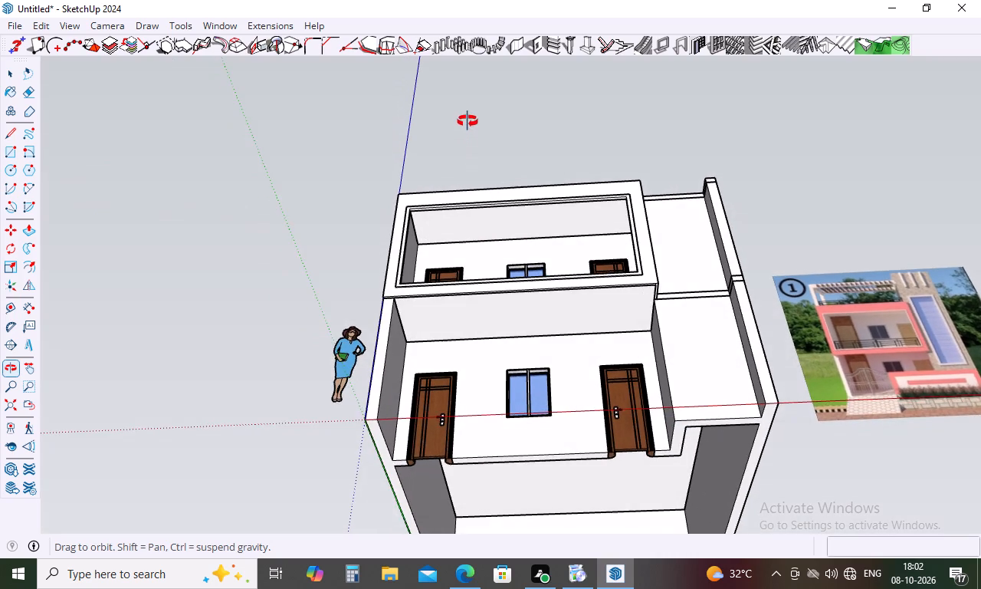
middle_drag(468, 121, 468, 294)
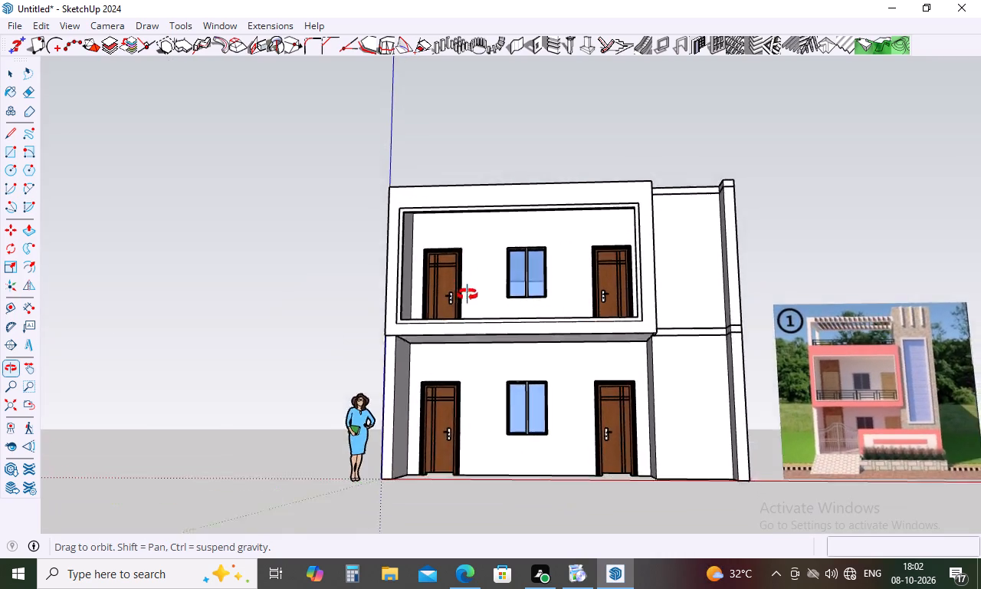
middle_drag(468, 294, 468, 448)
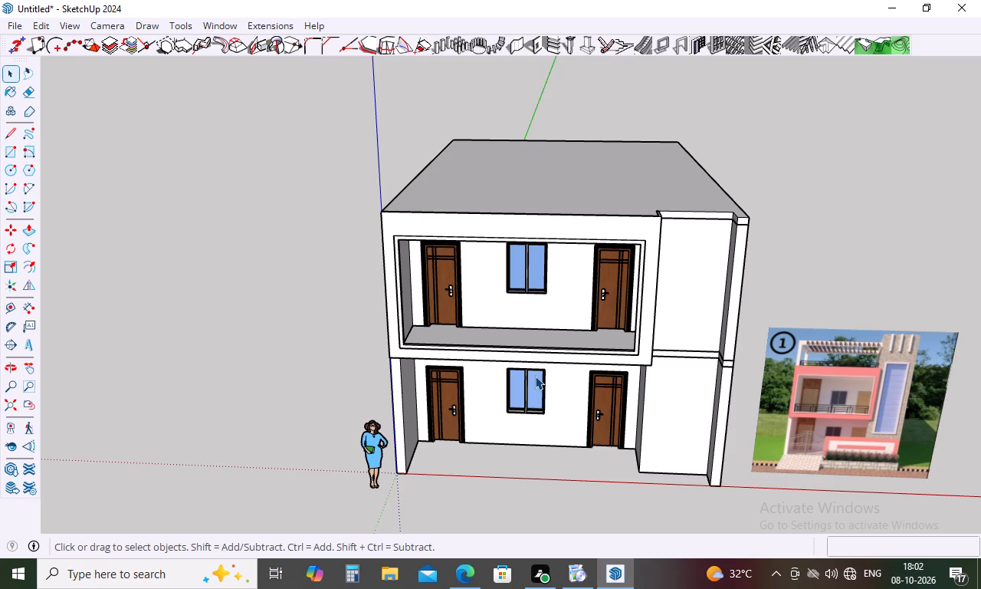
middle_drag(762, 420, 765, 420)
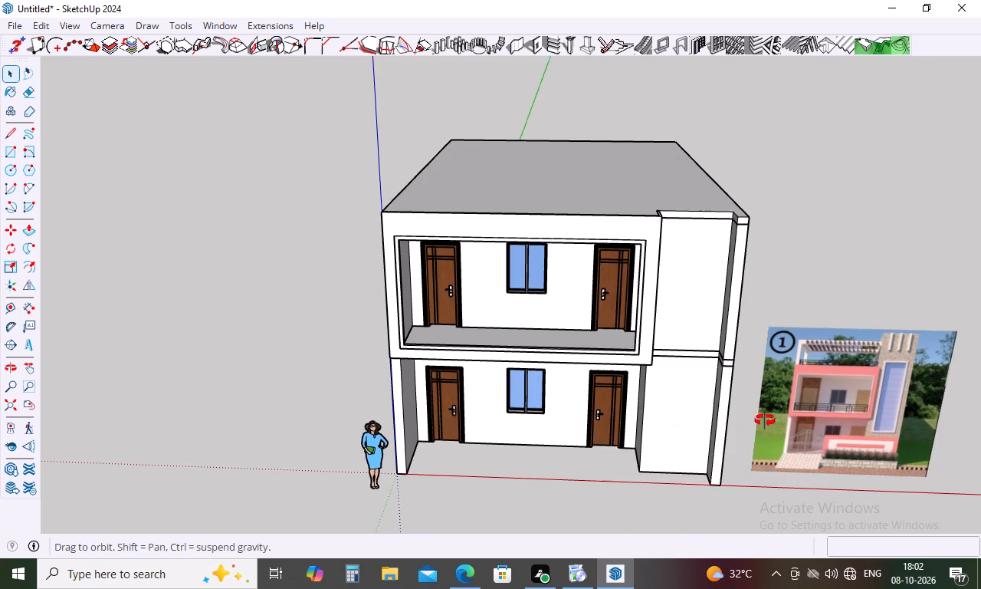
middle_drag(765, 420, 606, 347)
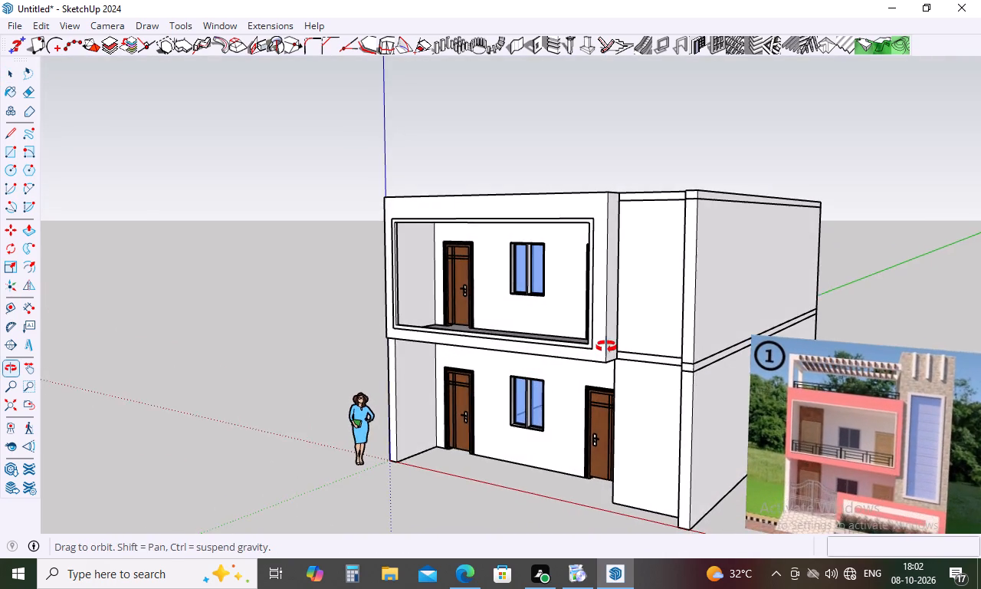
middle_drag(606, 347, 733, 347)
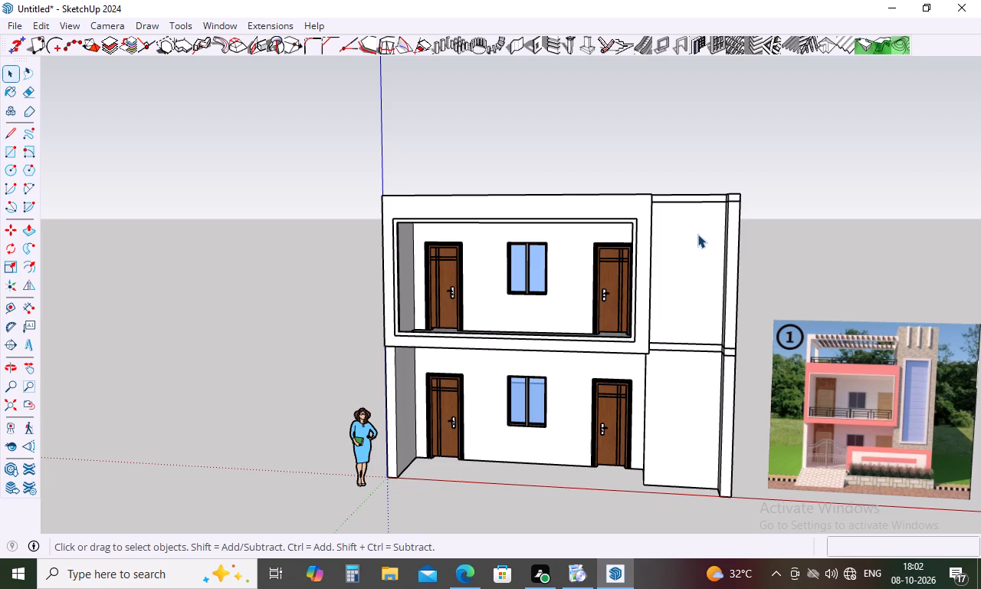
middle_drag(693, 295, 887, 315)
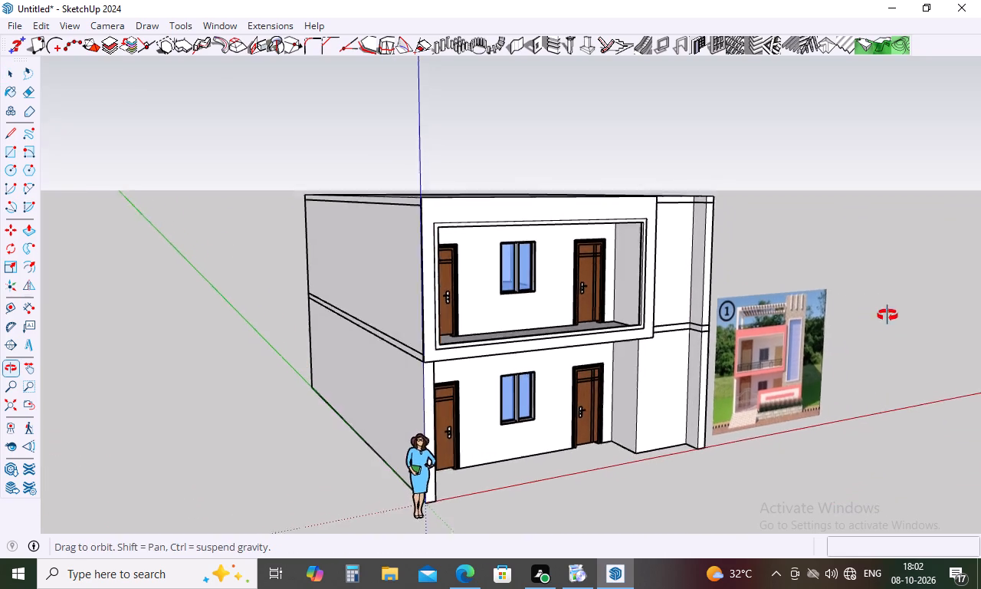
middle_drag(887, 315, 806, 380)
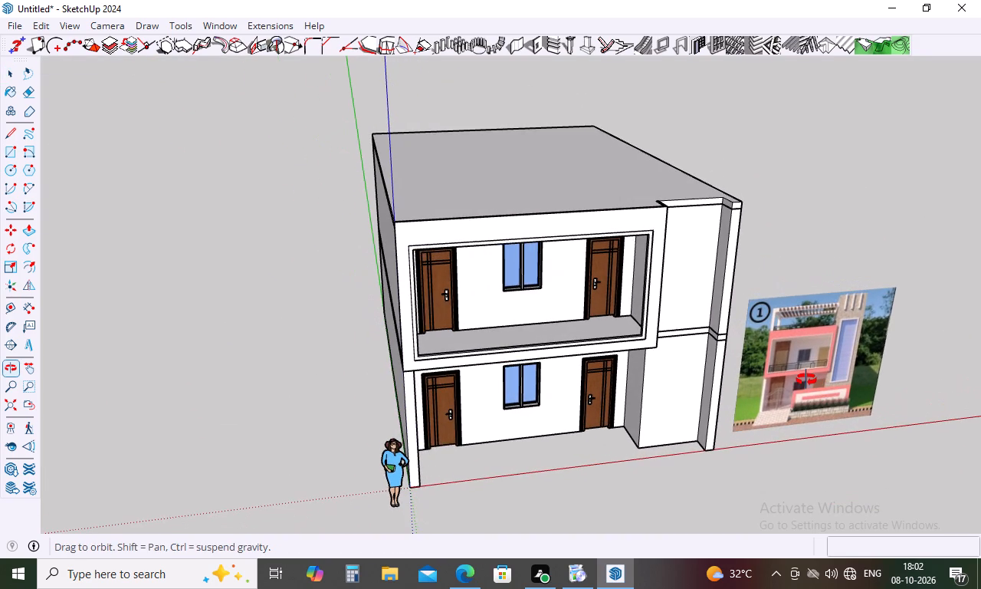
middle_drag(806, 380, 745, 385)
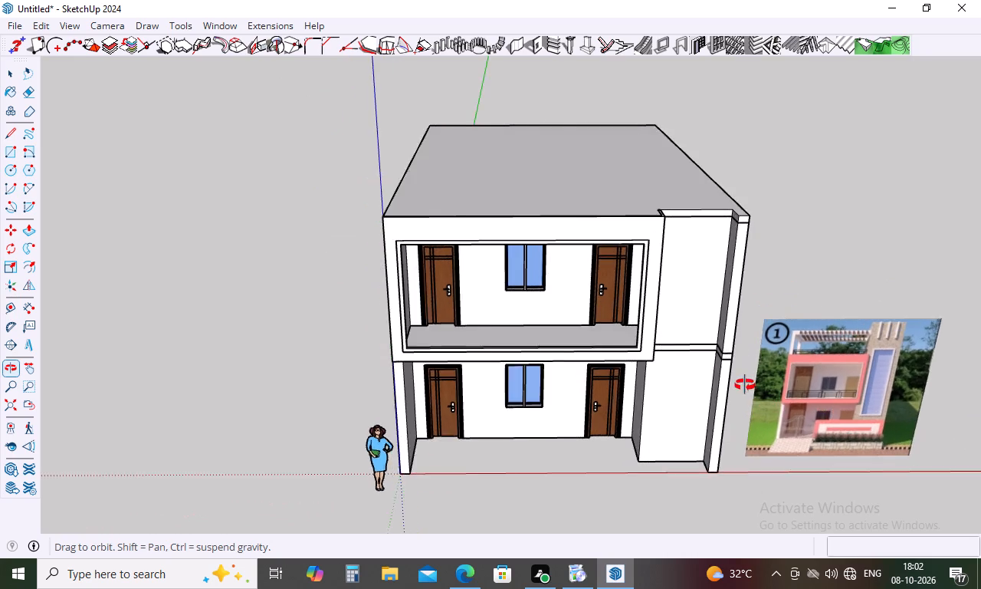
middle_drag(745, 385, 650, 318)
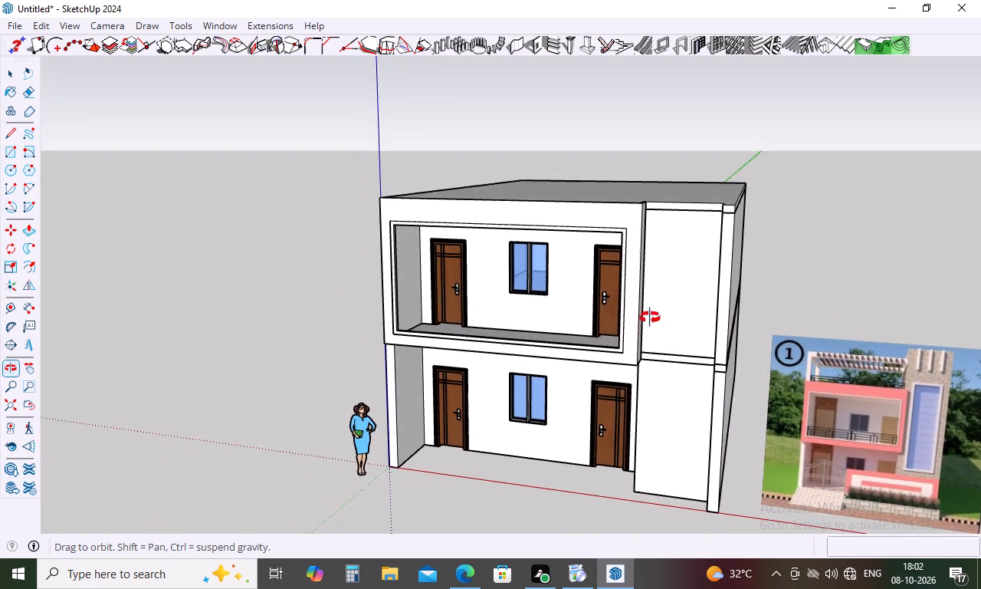
middle_drag(650, 318, 655, 307)
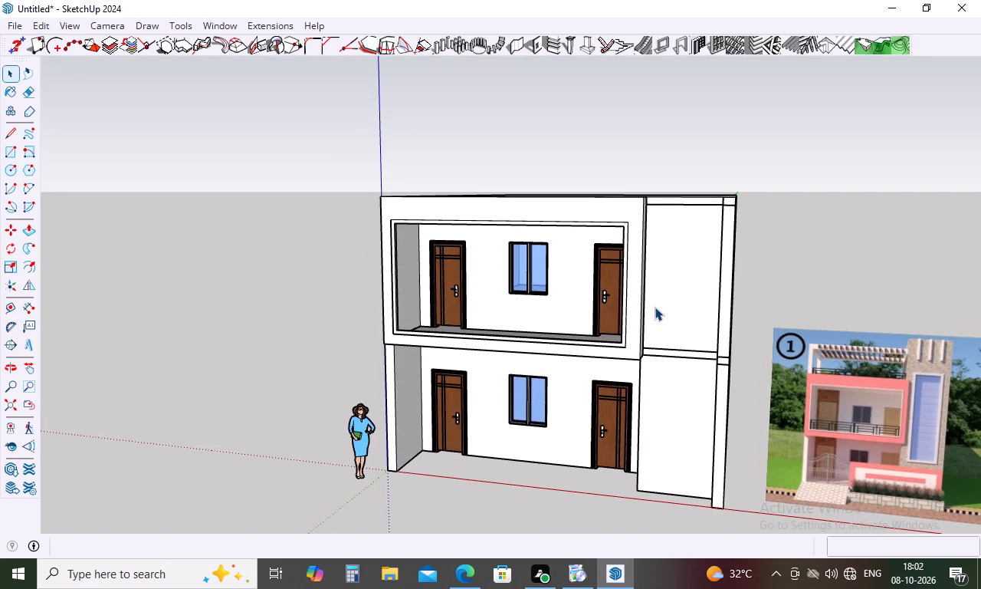
key(space)
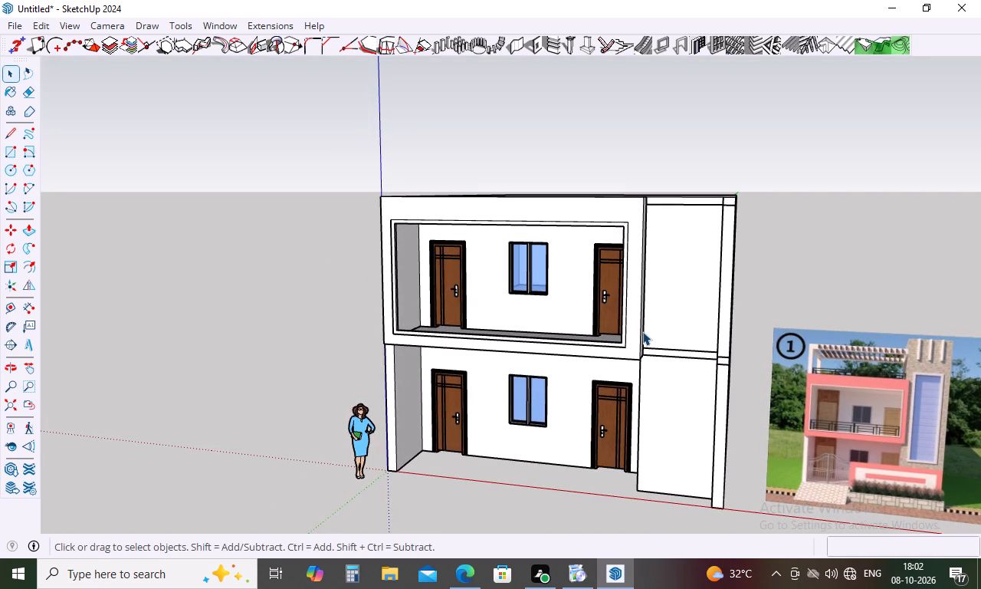
Draw a 21' by 5' 1" rectangle over the recessed wall strip beside the balcony, from the roof edge down to the ground.
key(r)
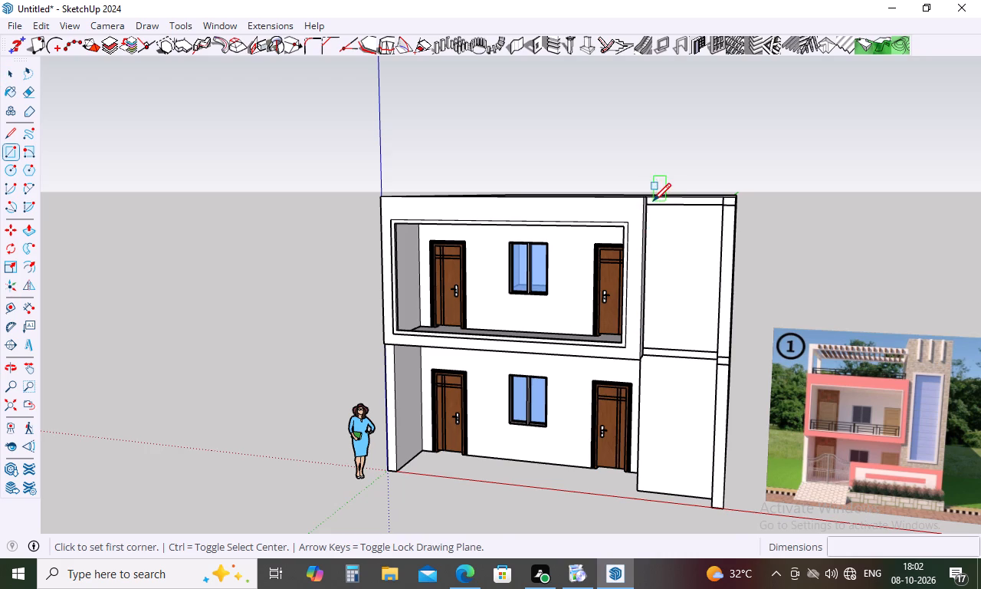
scroll(651, 199, up, 15)
click(632, 195)
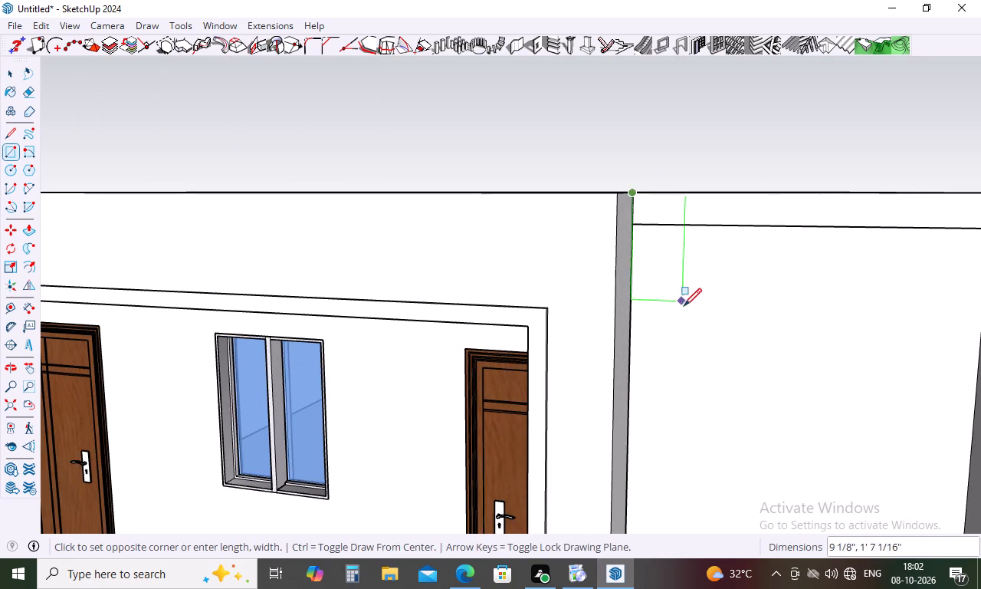
scroll(685, 277, down, 16)
scroll(685, 277, down, 5)
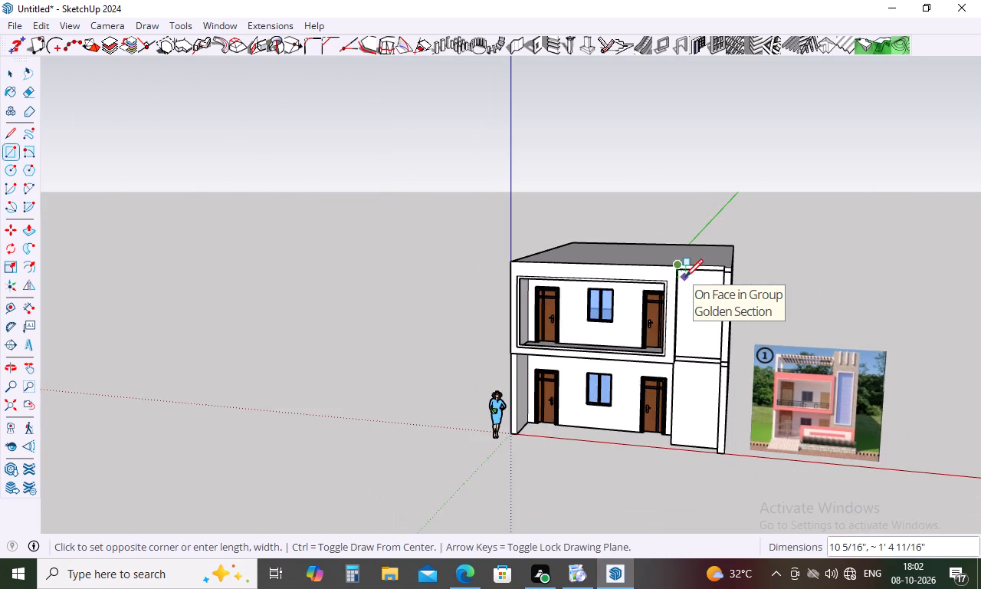
scroll(710, 452, up, 5)
middle_drag(710, 460, 834, 440)
scroll(714, 416, up, 4)
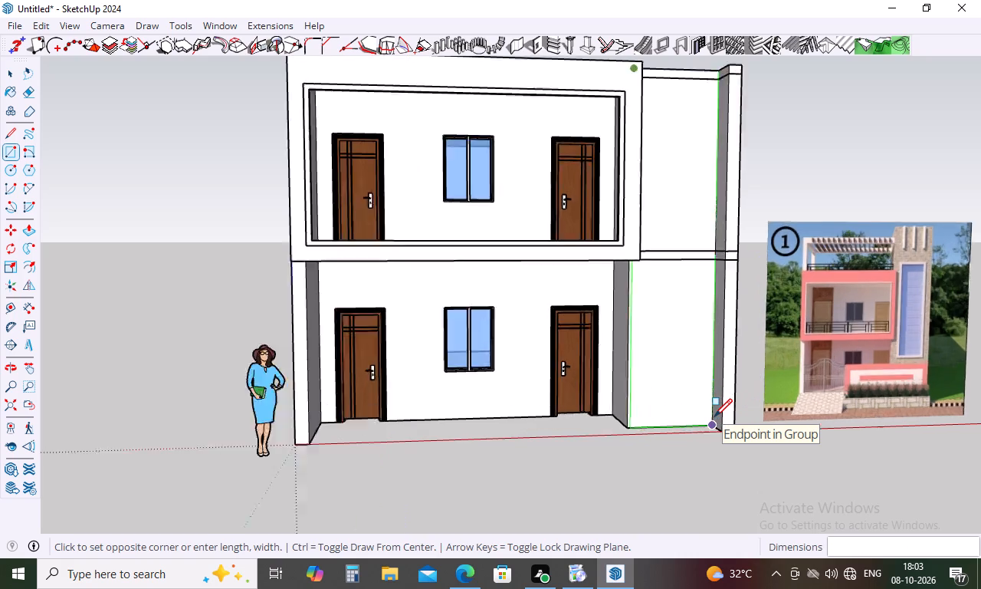
scroll(714, 416, up, 5)
click(711, 429)
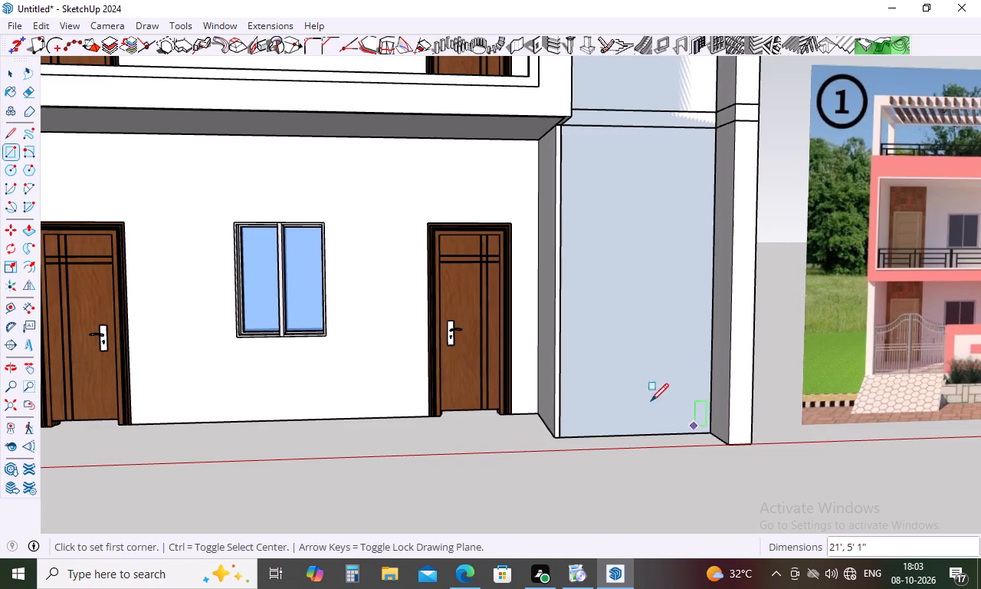
scroll(623, 378, down, 14)
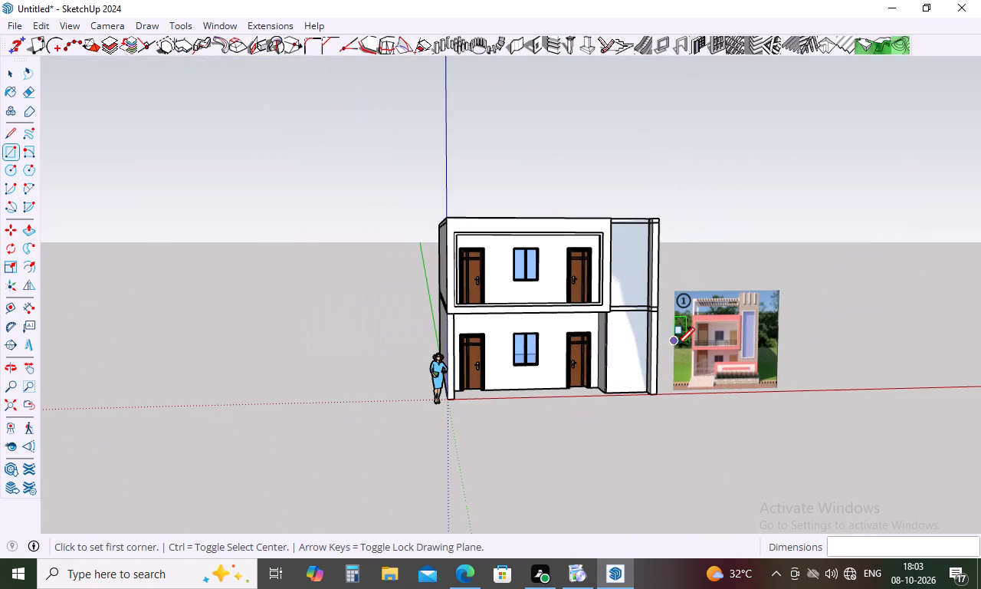
key(space)
middle_drag(663, 354, 630, 371)
middle_drag(630, 371, 556, 382)
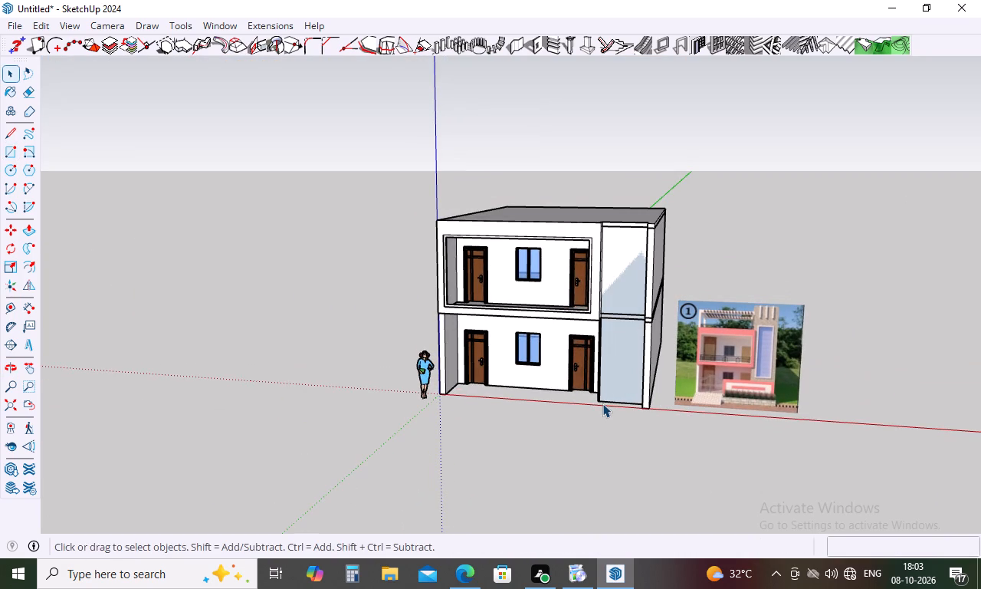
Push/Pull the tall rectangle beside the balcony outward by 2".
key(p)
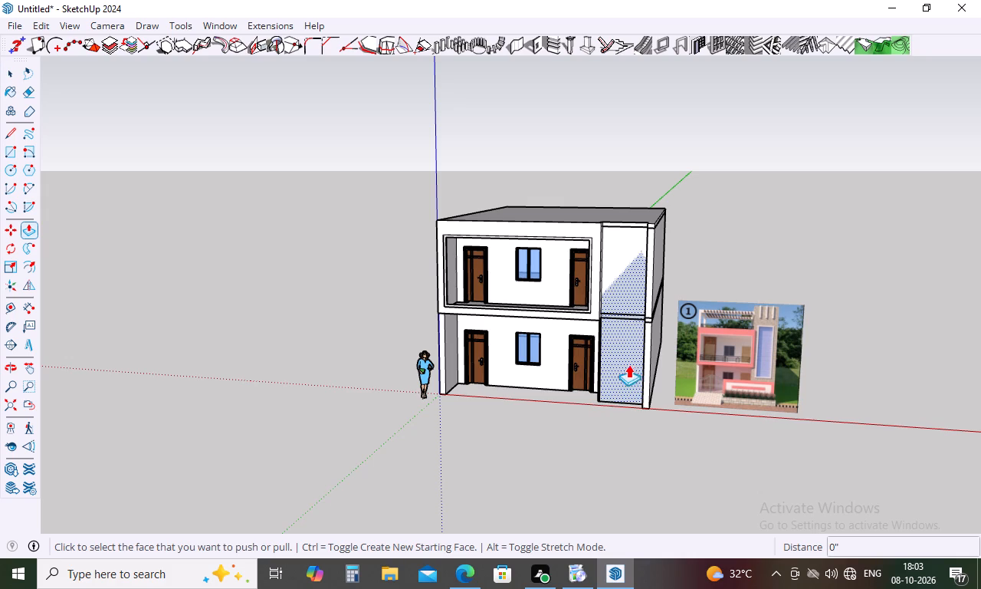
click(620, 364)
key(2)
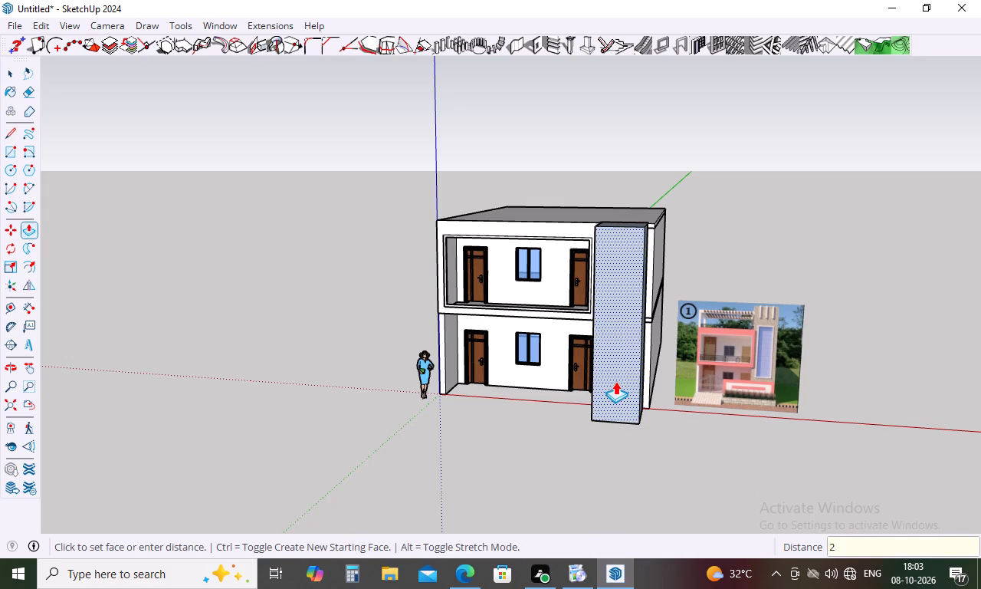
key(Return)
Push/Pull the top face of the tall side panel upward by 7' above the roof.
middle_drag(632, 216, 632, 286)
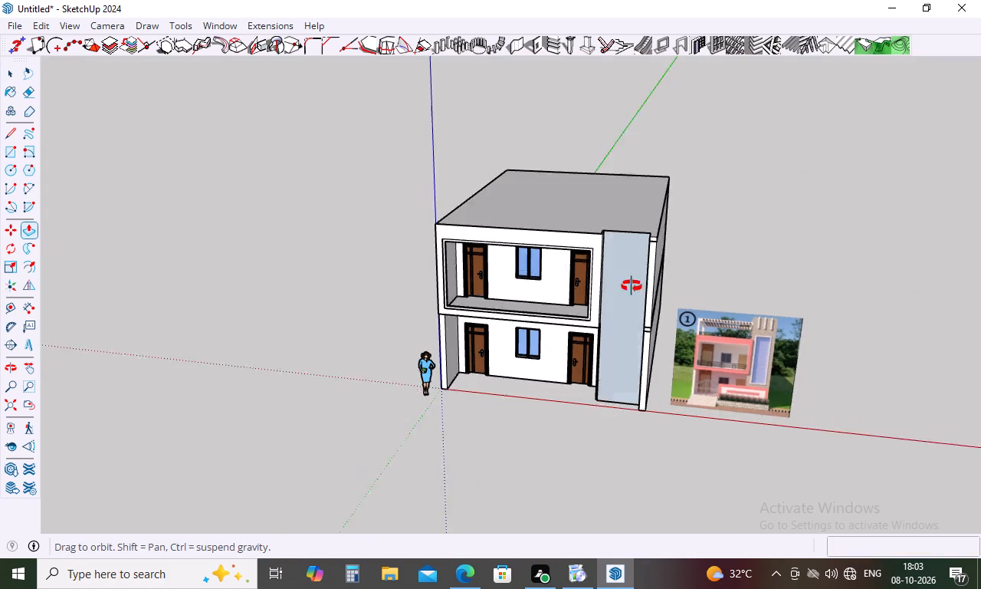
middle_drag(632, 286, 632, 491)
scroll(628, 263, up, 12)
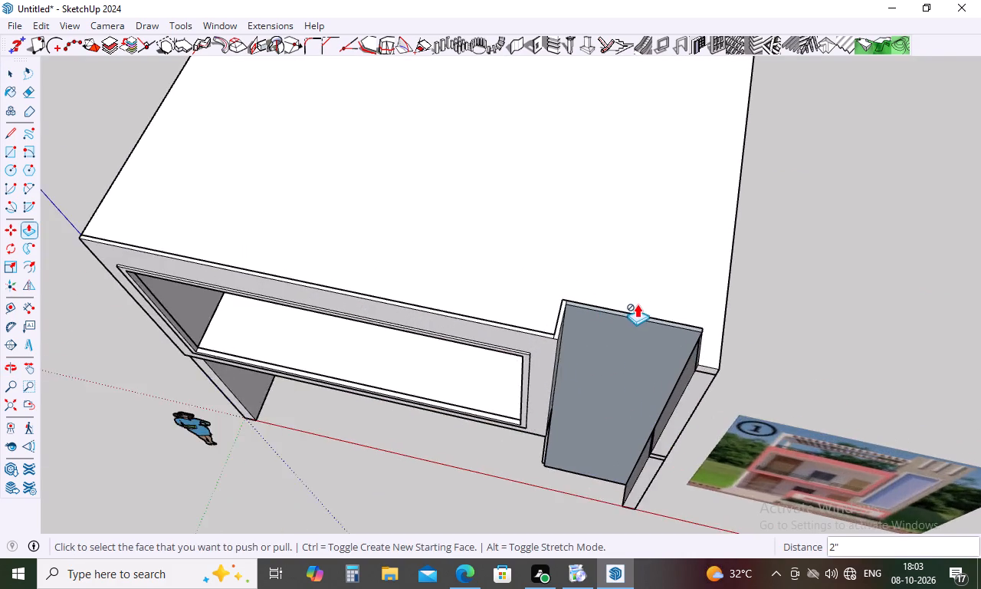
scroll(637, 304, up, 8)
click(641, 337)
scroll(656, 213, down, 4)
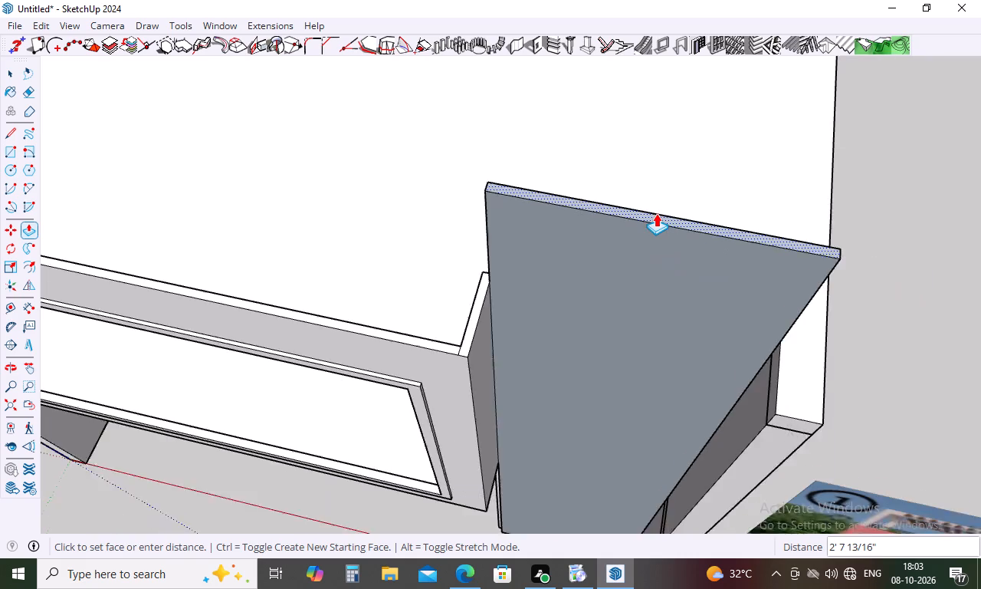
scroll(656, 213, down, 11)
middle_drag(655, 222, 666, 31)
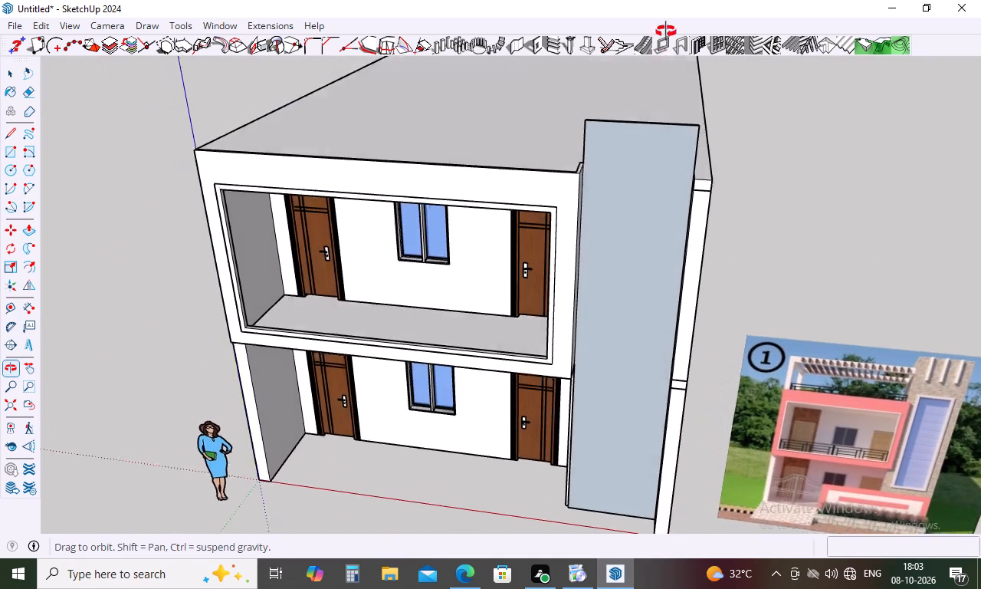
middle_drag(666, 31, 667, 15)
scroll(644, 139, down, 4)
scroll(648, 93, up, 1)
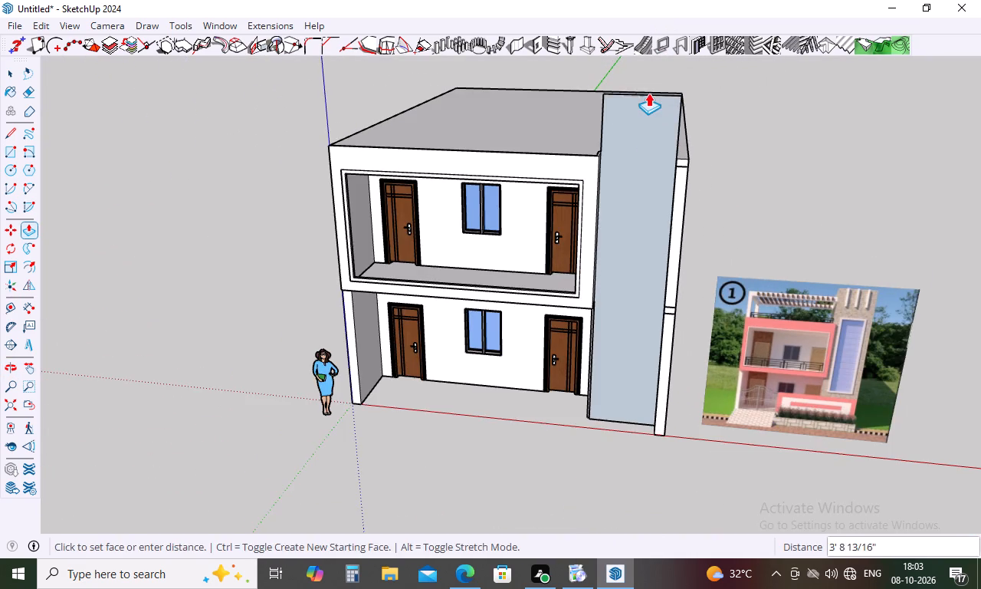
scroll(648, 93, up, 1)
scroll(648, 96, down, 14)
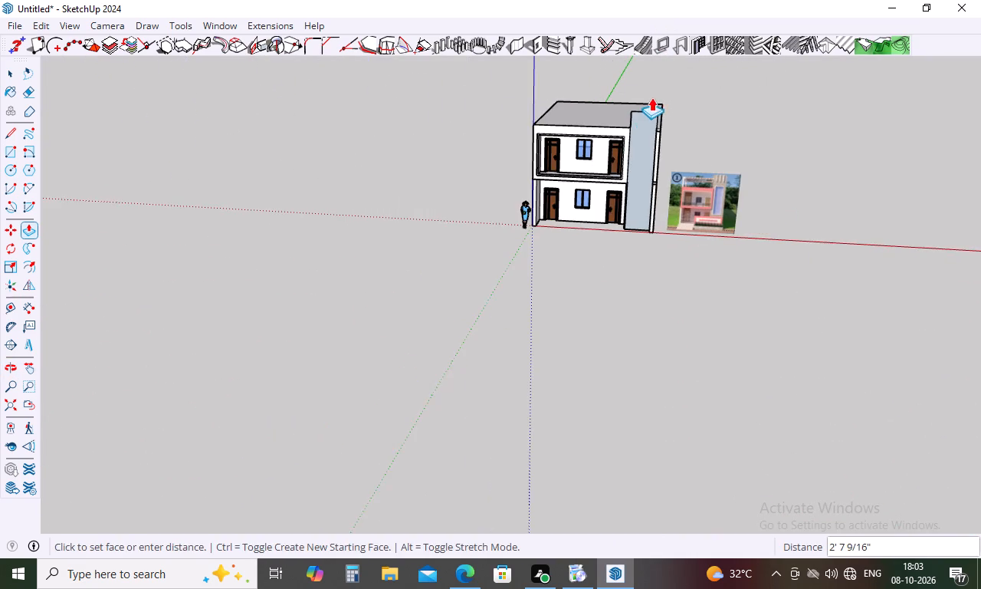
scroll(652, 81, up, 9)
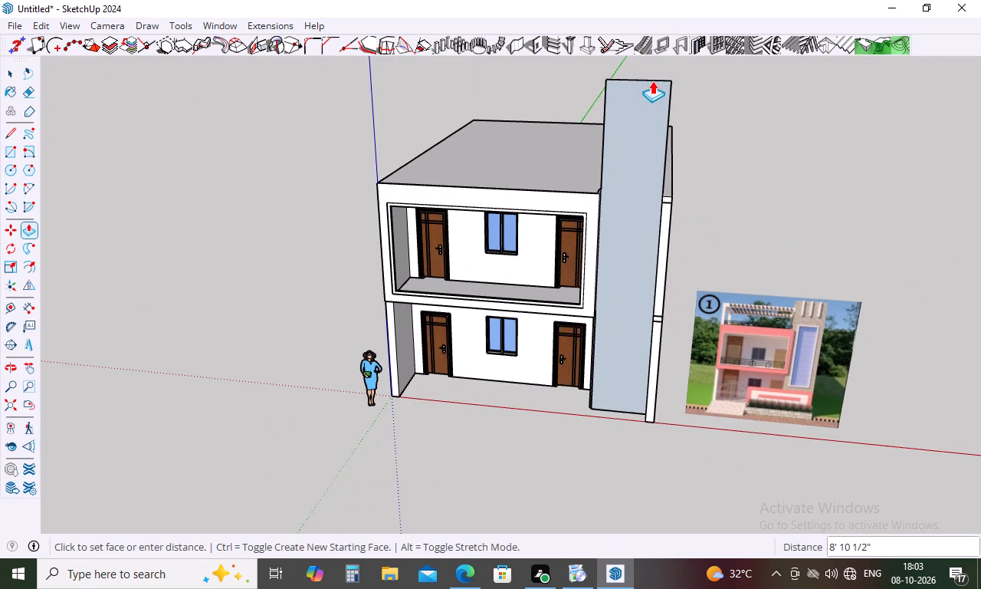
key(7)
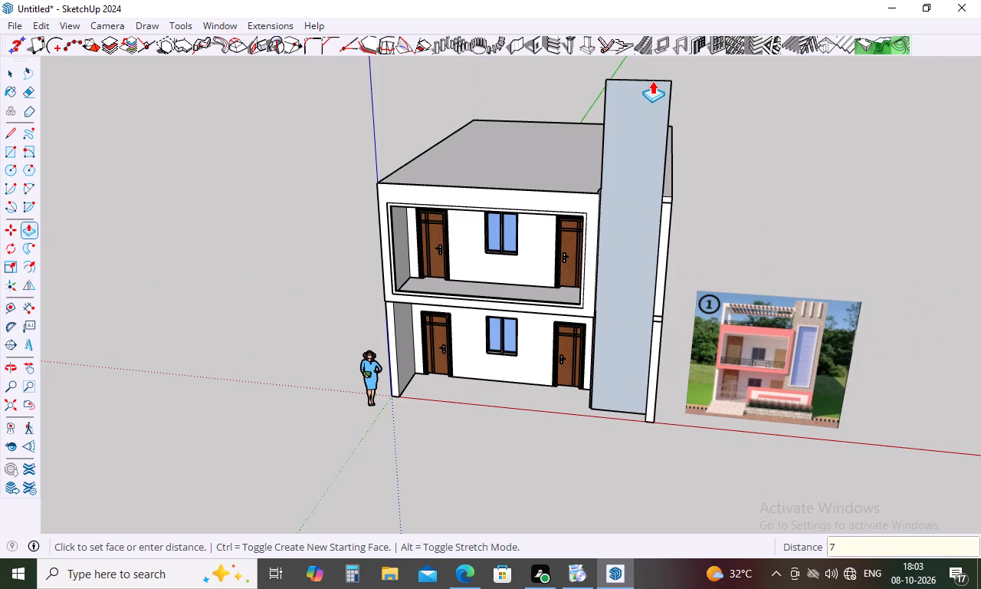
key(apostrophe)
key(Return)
Examine the tall side panel from the side and back, and check which geometry is connected to the balcony frame.
middle_drag(716, 191, 540, 164)
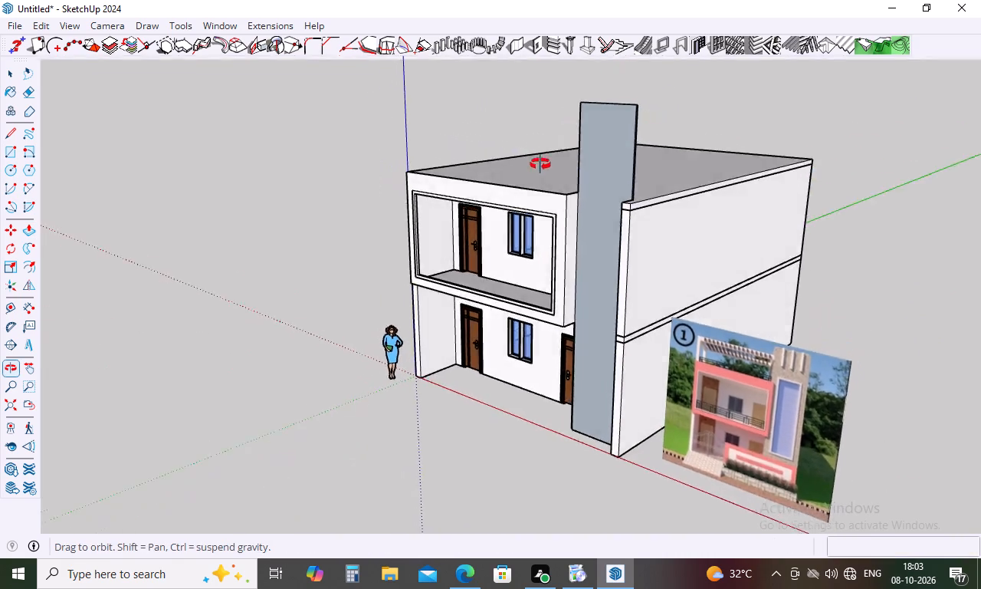
middle_drag(540, 164, 169, 192)
middle_drag(654, 210, 396, 250)
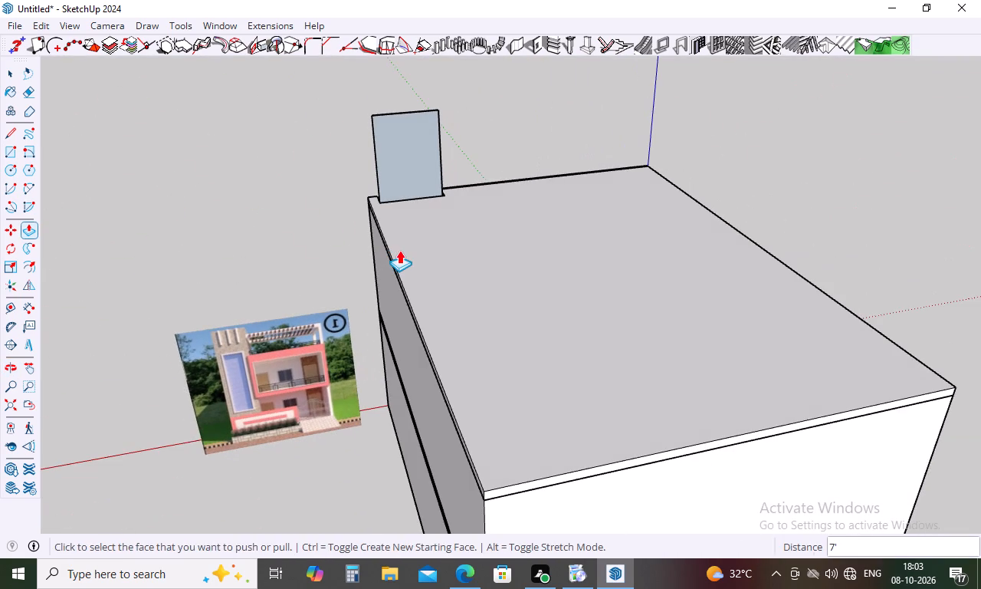
key(Escape)
scroll(393, 171, up, 10)
scroll(434, 183, down, 5)
middle_drag(434, 192, 980, 234)
key(space)
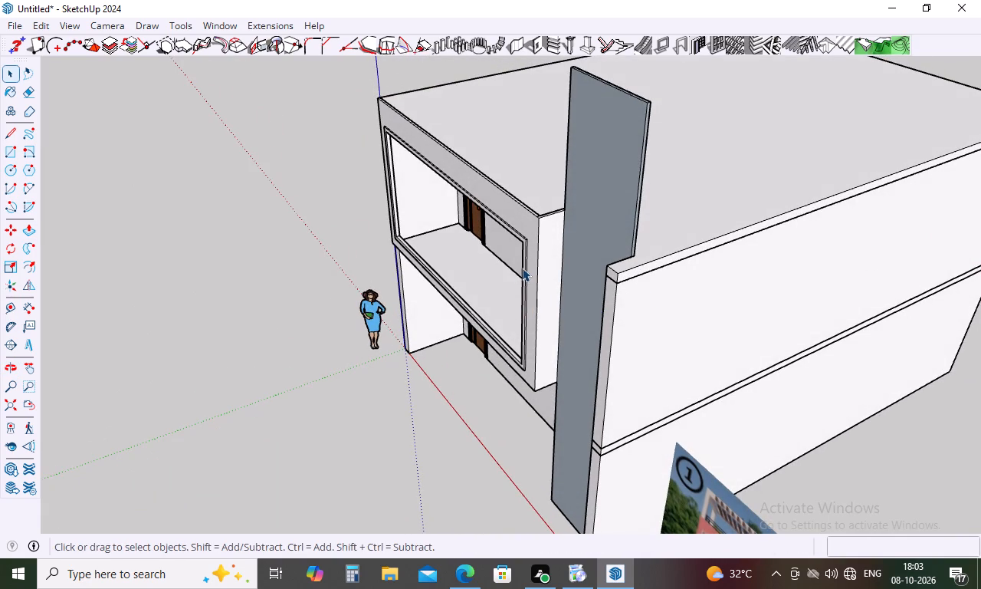
triple_click(523, 266)
click(523, 266)
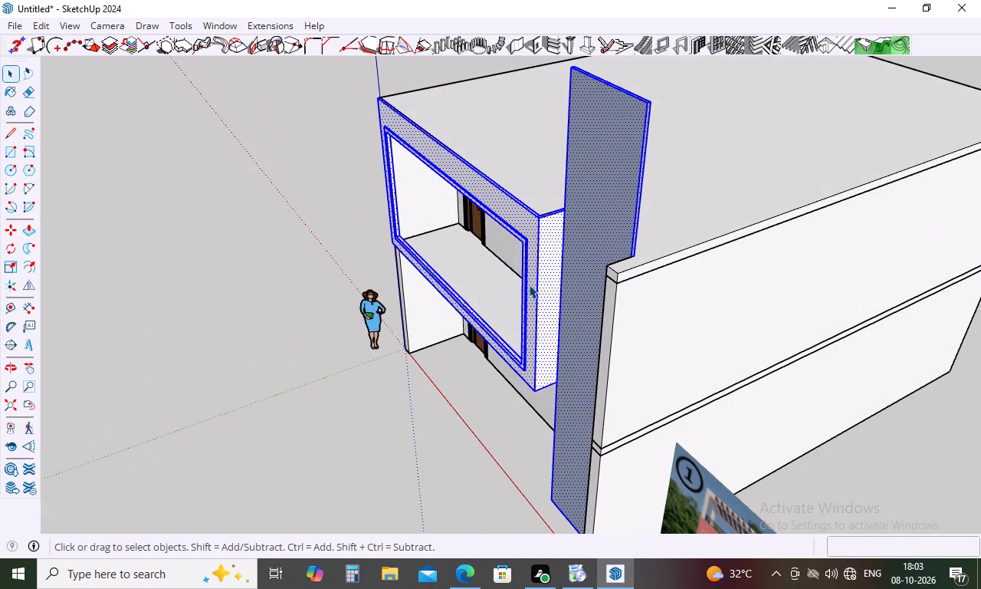
Undo the side panel's extrusions and rectangle and the balcony border's extrusion, keeping the balcony opening cut out.
key(ctrl+z)
key(ctrl+z)
key(ctrl+z)
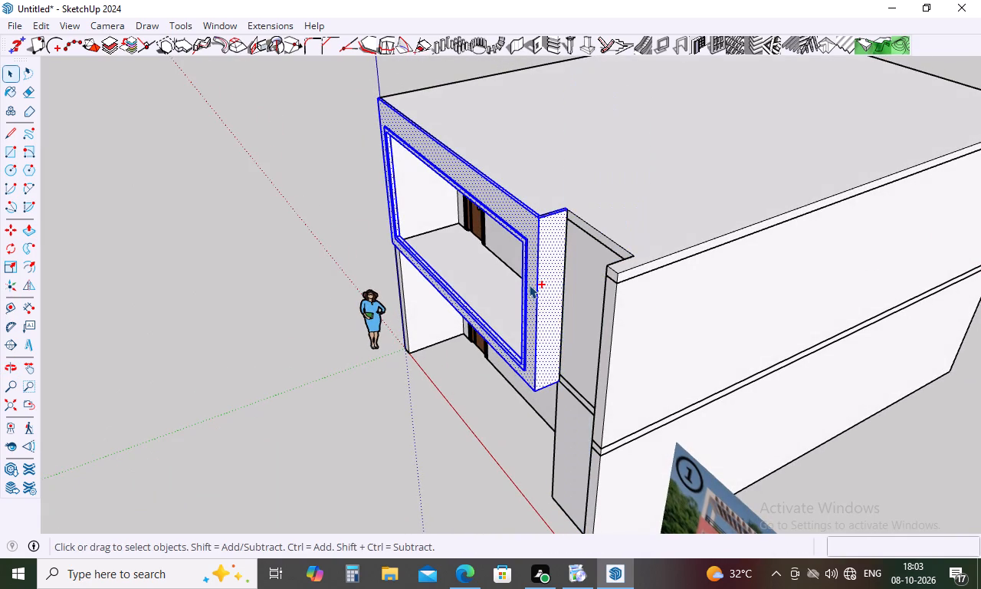
key(ctrl+z)
key(ctrl+z)
middle_drag(529, 285, 849, 172)
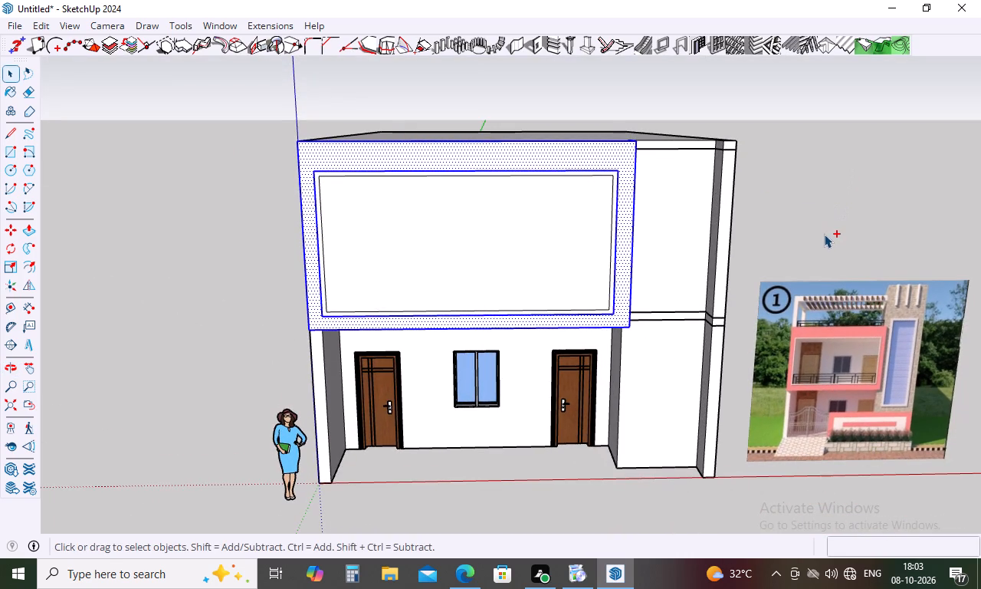
key(ctrl+y)
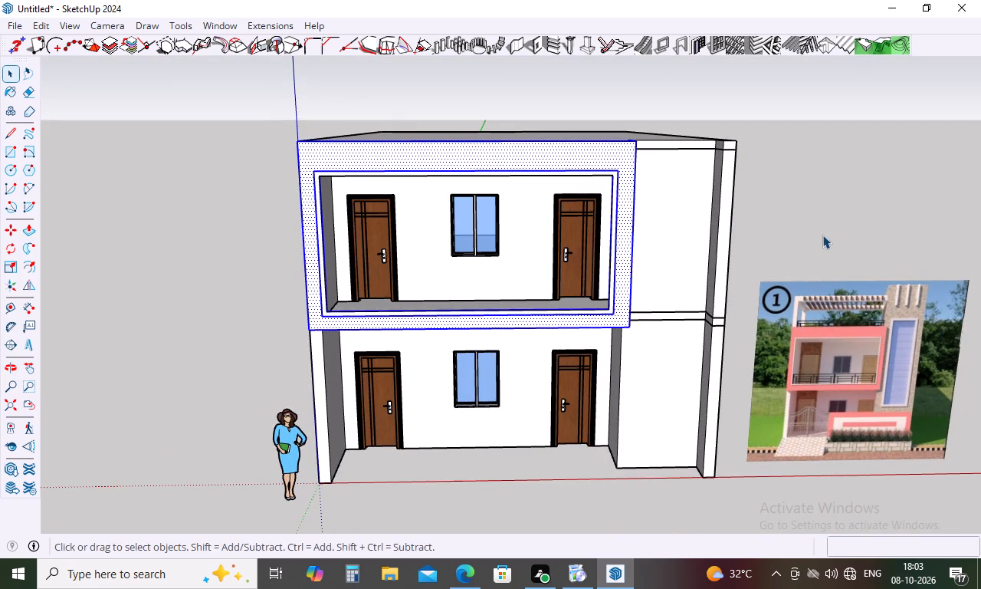
Make a group of the balcony frame with its border and all connected faces and edges.
key(space)
click(815, 247)
double_click(605, 318)
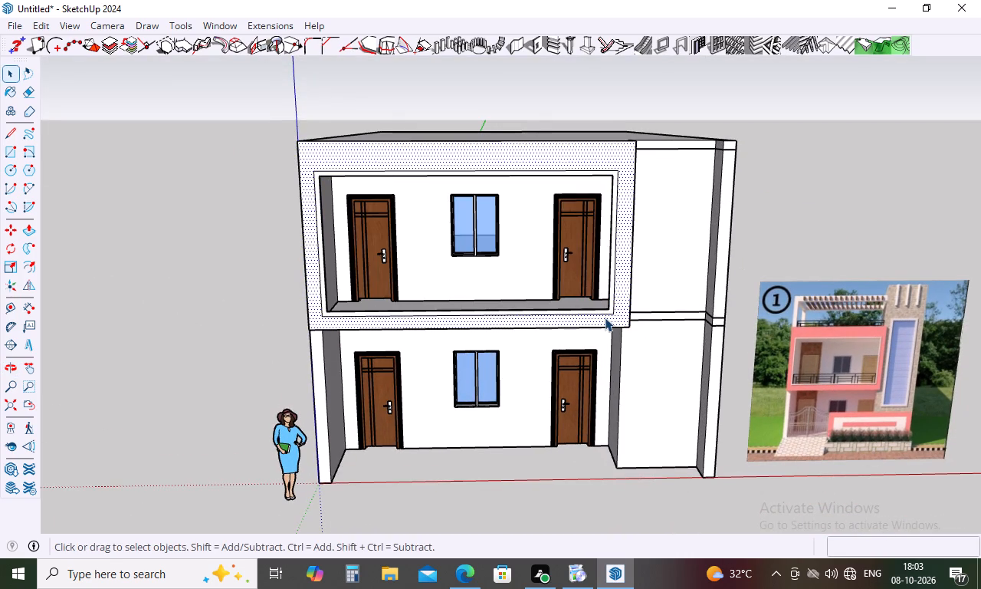
triple_click(605, 318)
triple_click(605, 318)
click(605, 318)
right_click(605, 318)
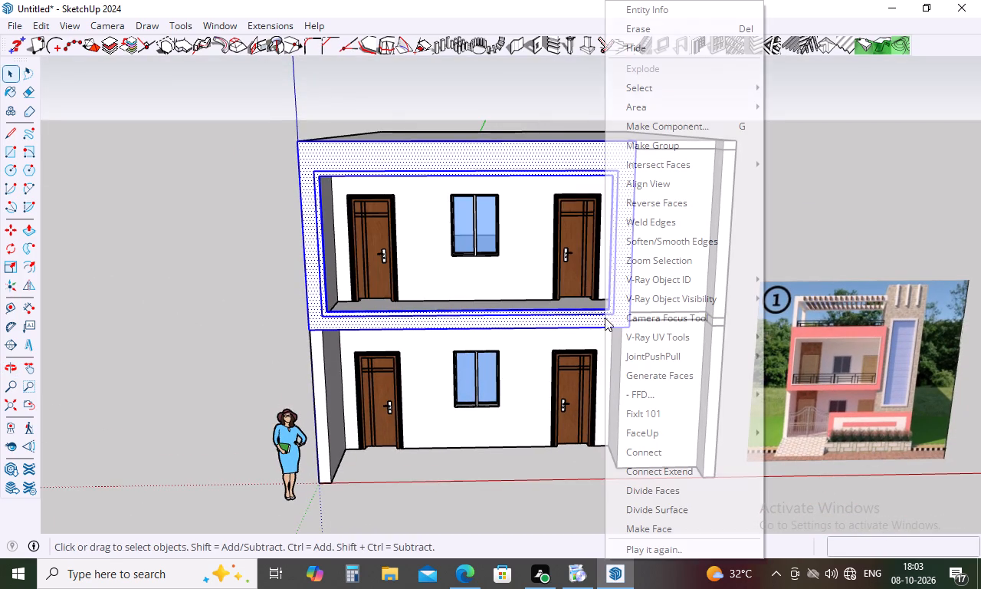
click(665, 143)
click(821, 186)
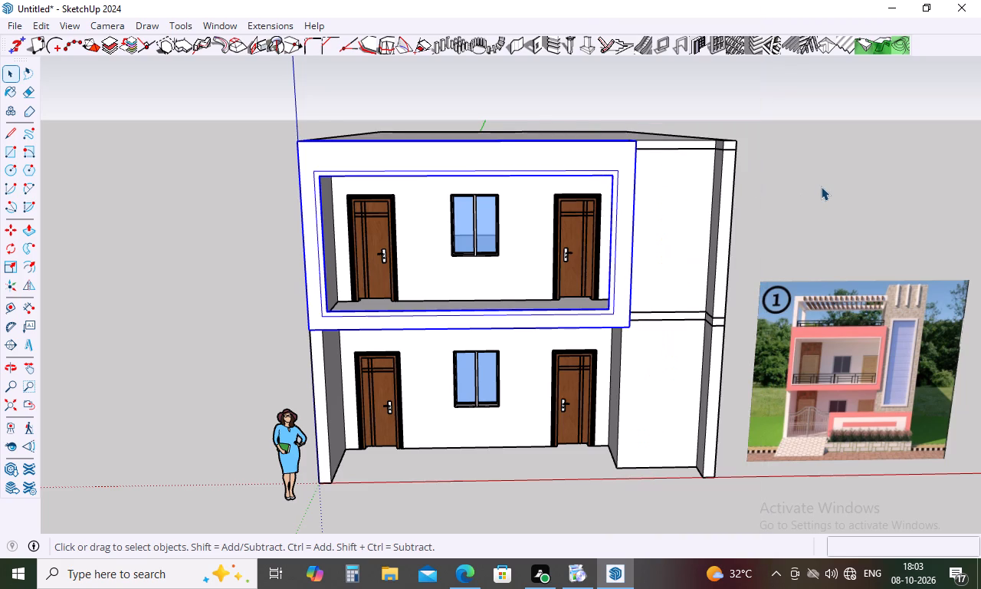
key(Escape)
Draw a 5' 1" by 21' rectangle over the recessed wall strip beside the grouped balcony frame, from the roof edge to the ground.
key(r)
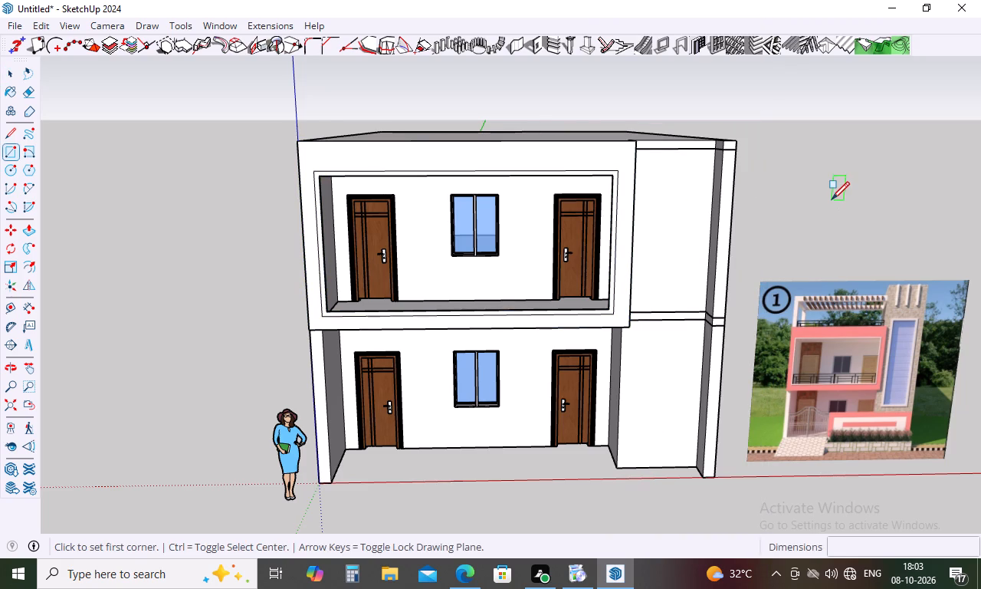
middle_drag(832, 202, 663, 205)
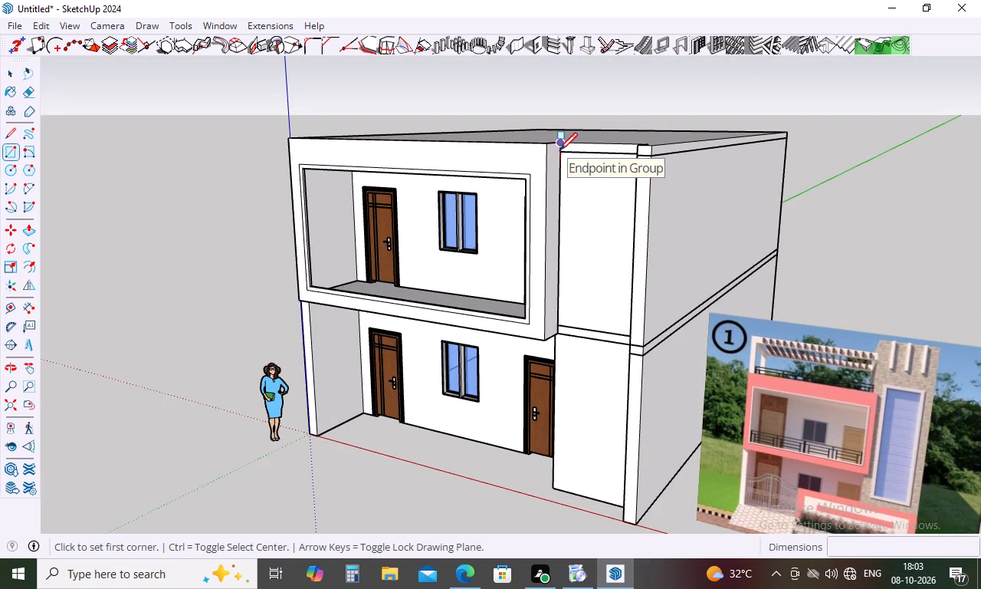
click(560, 146)
middle_drag(637, 344, 802, 278)
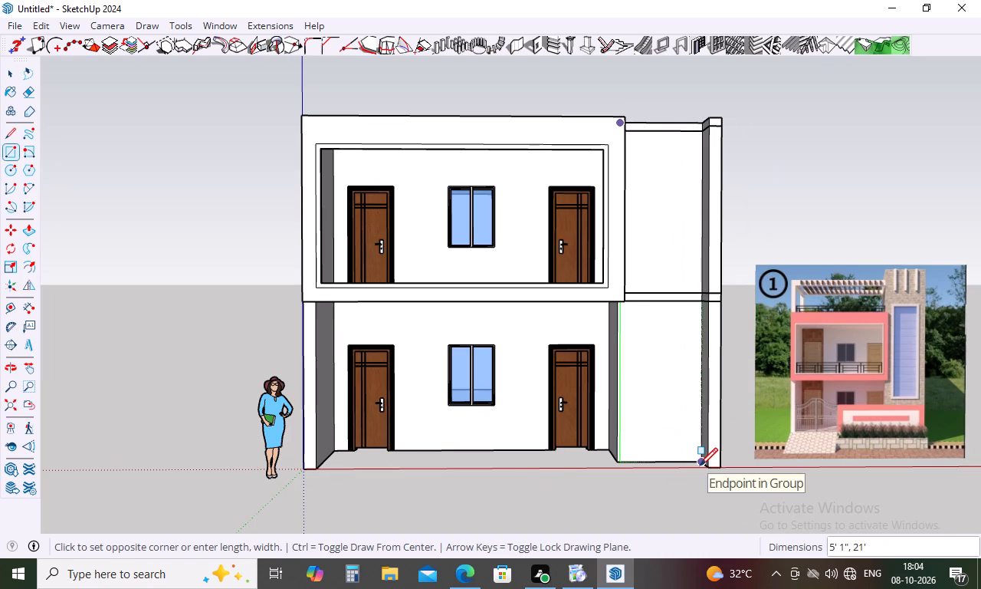
click(700, 466)
Draw a 10' line down the ground-floor wall corner and a 2" line along its base to the side panel rectangle.
scroll(700, 465, up, 4)
middle_drag(683, 449, 549, 454)
scroll(540, 426, up, 5)
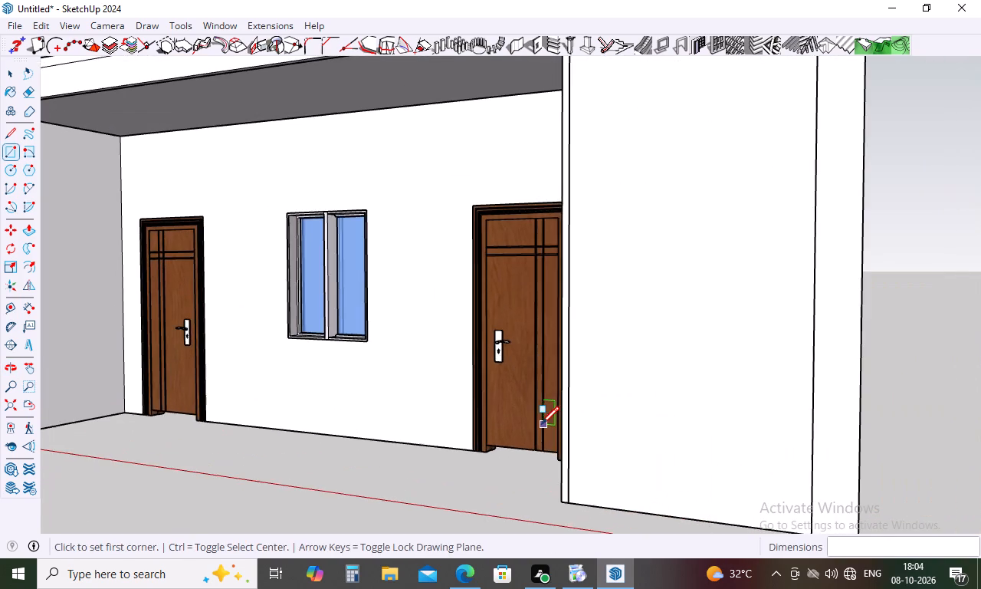
middle_drag(541, 424, 685, 433)
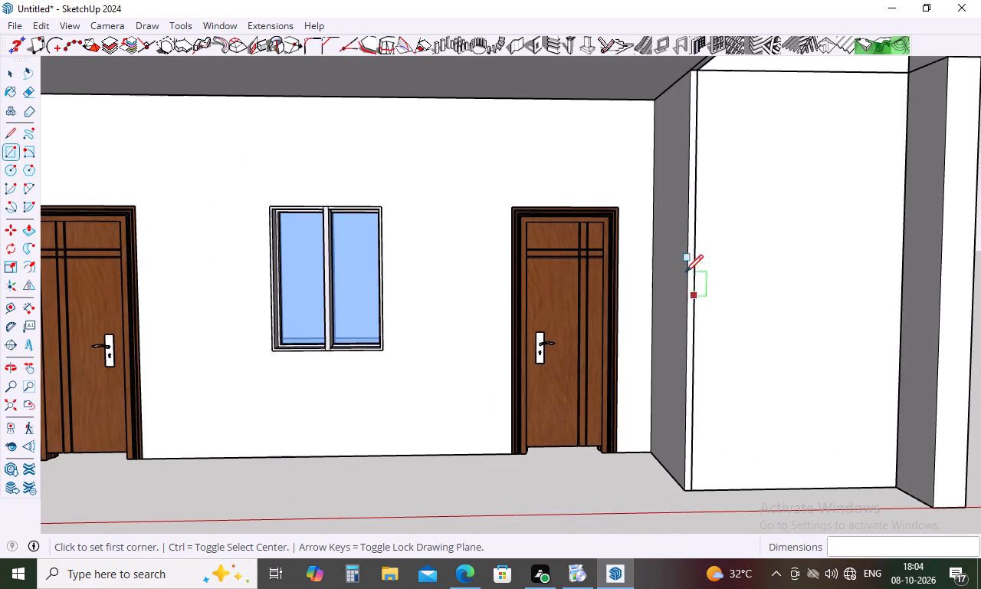
scroll(677, 253, down, 9)
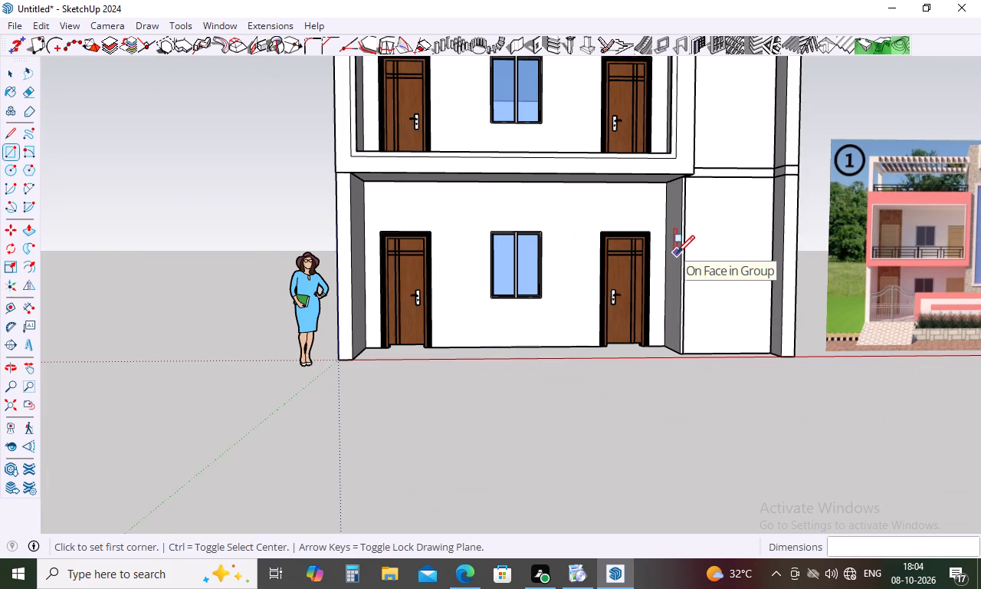
key(l)
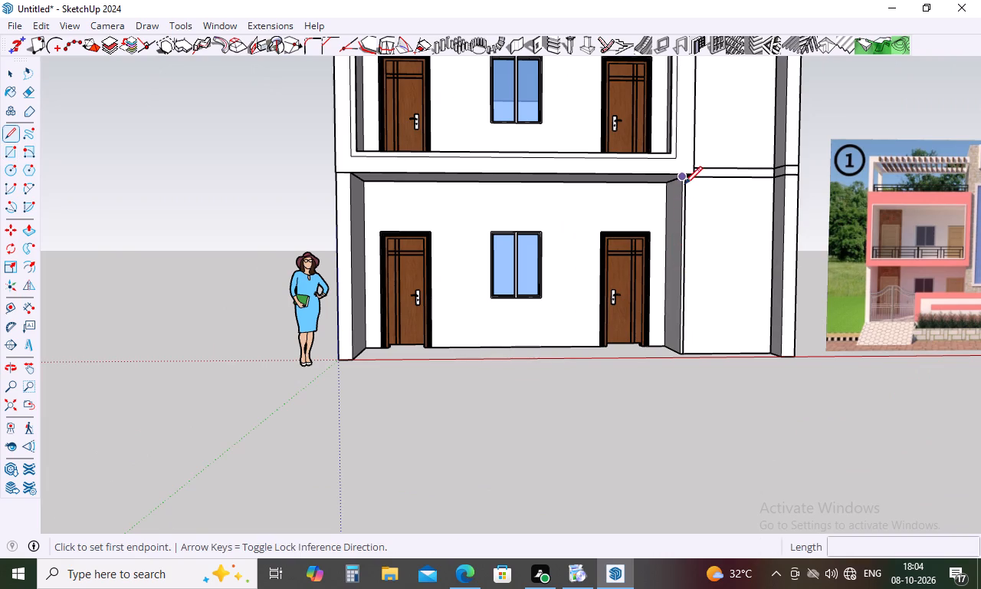
scroll(684, 184, up, 17)
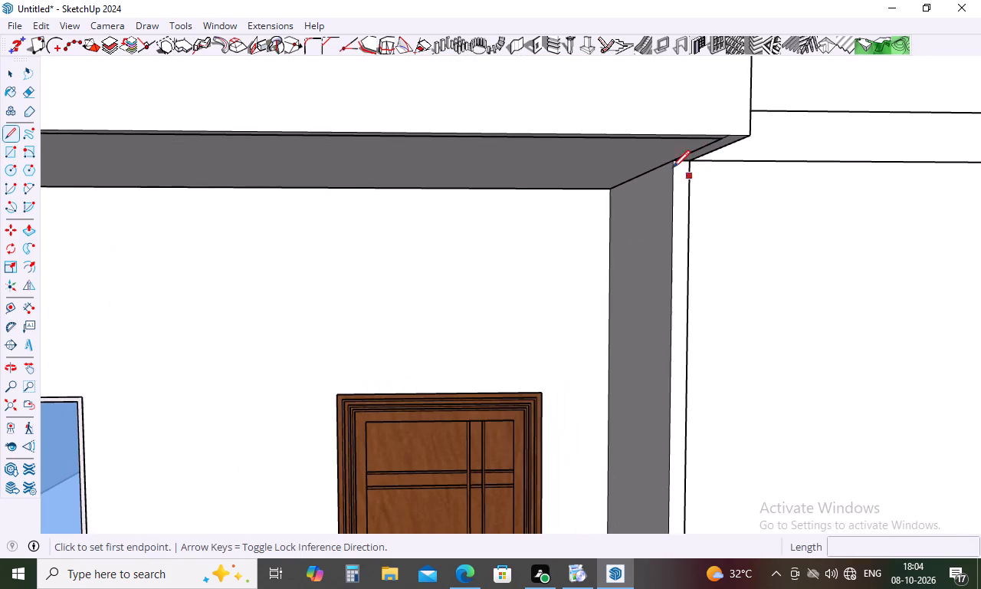
click(672, 158)
scroll(681, 289, down, 2)
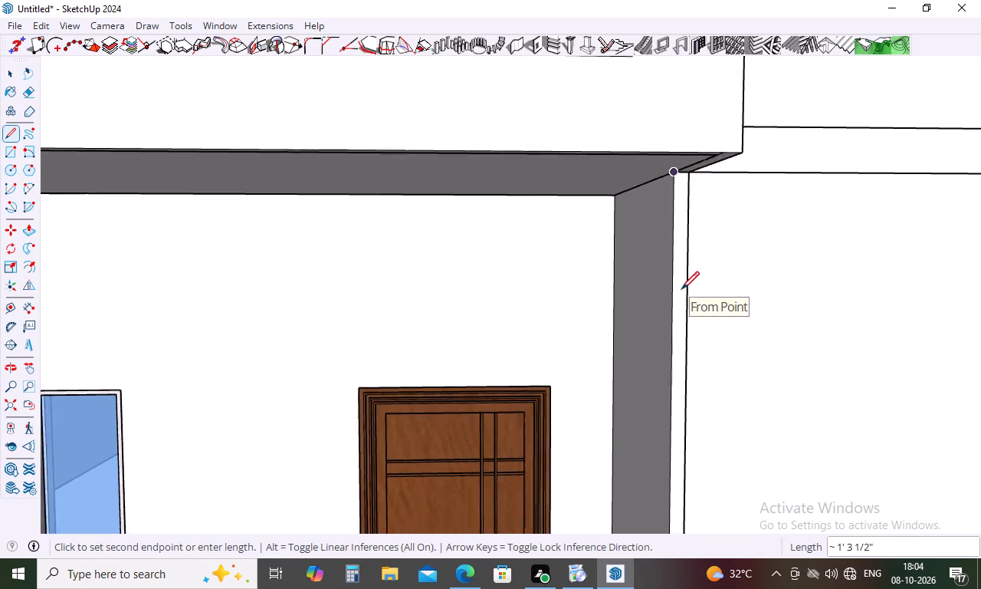
scroll(681, 289, down, 11)
middle_drag(681, 289, 687, 188)
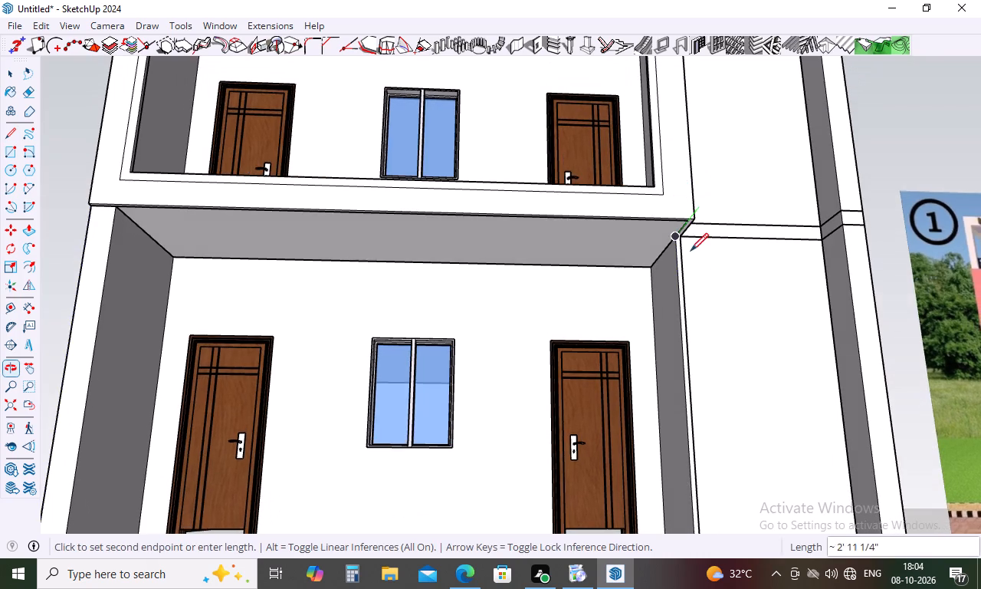
scroll(689, 310, down, 9)
scroll(687, 403, up, 8)
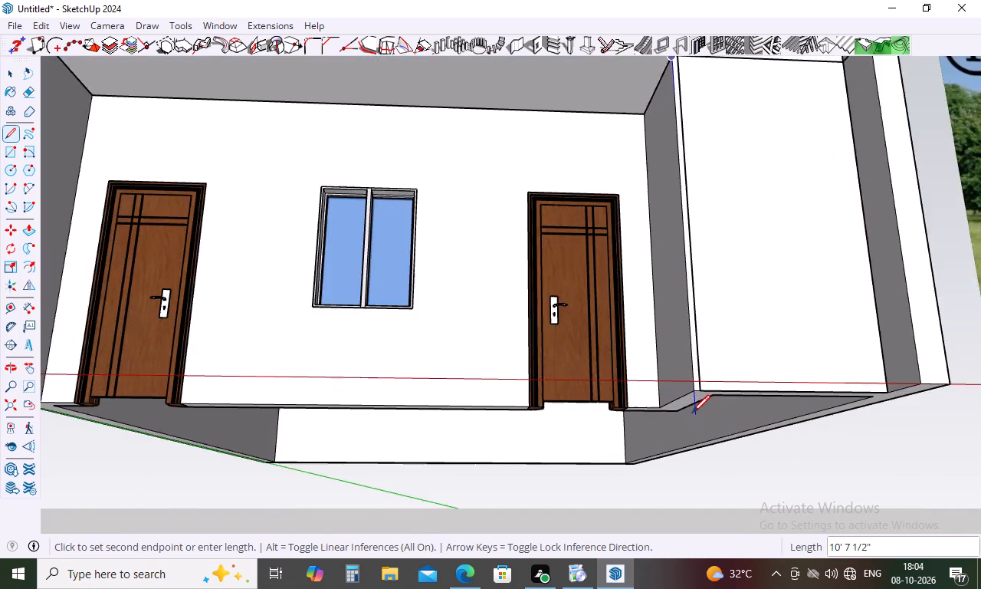
scroll(692, 413, up, 5)
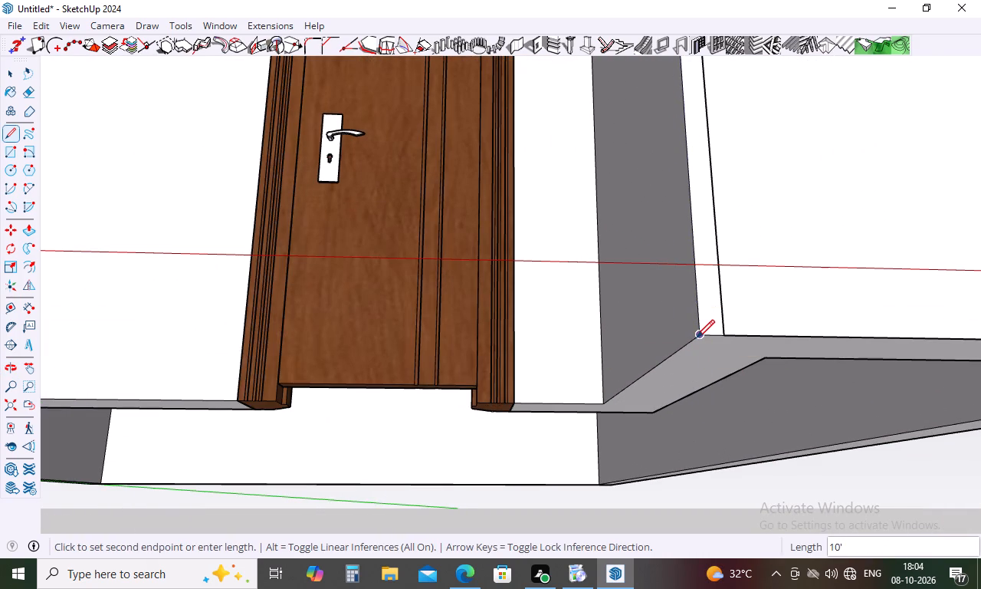
click(697, 337)
click(727, 334)
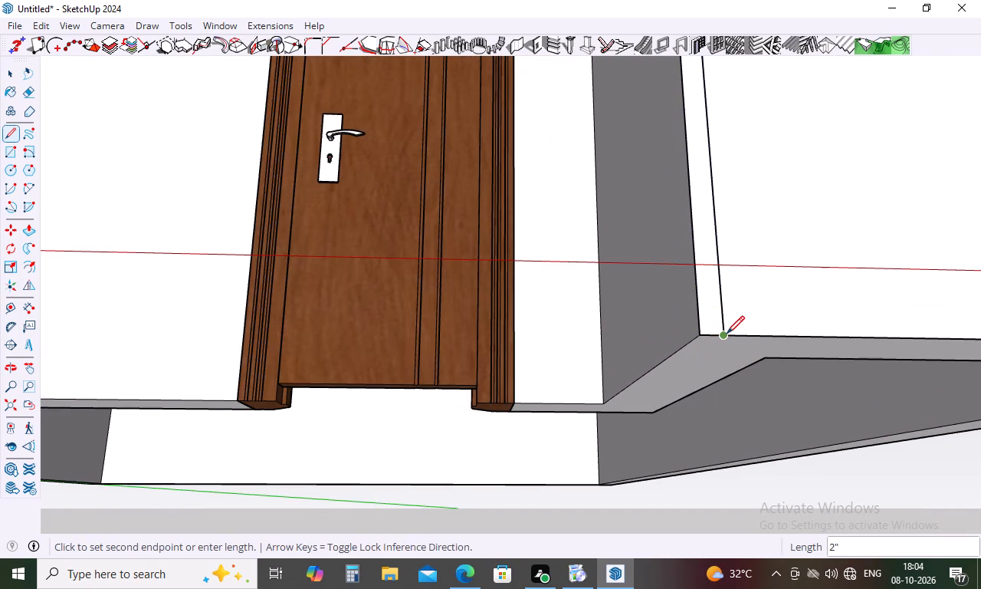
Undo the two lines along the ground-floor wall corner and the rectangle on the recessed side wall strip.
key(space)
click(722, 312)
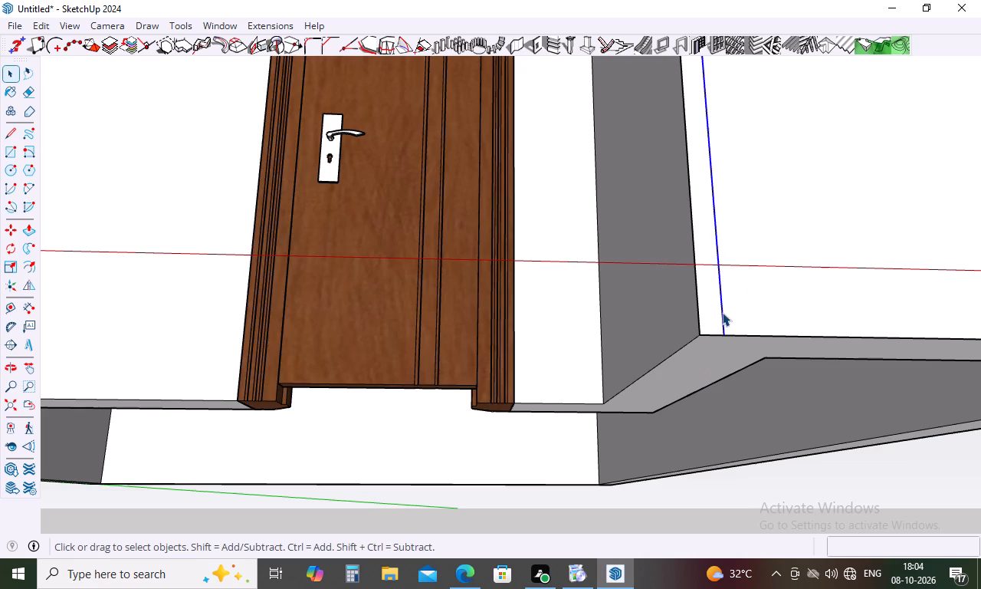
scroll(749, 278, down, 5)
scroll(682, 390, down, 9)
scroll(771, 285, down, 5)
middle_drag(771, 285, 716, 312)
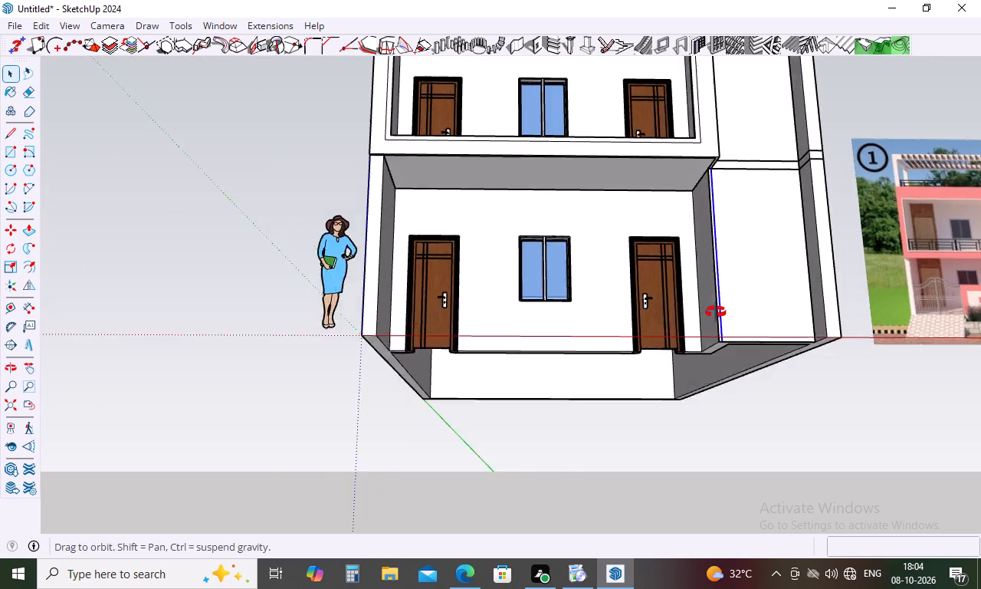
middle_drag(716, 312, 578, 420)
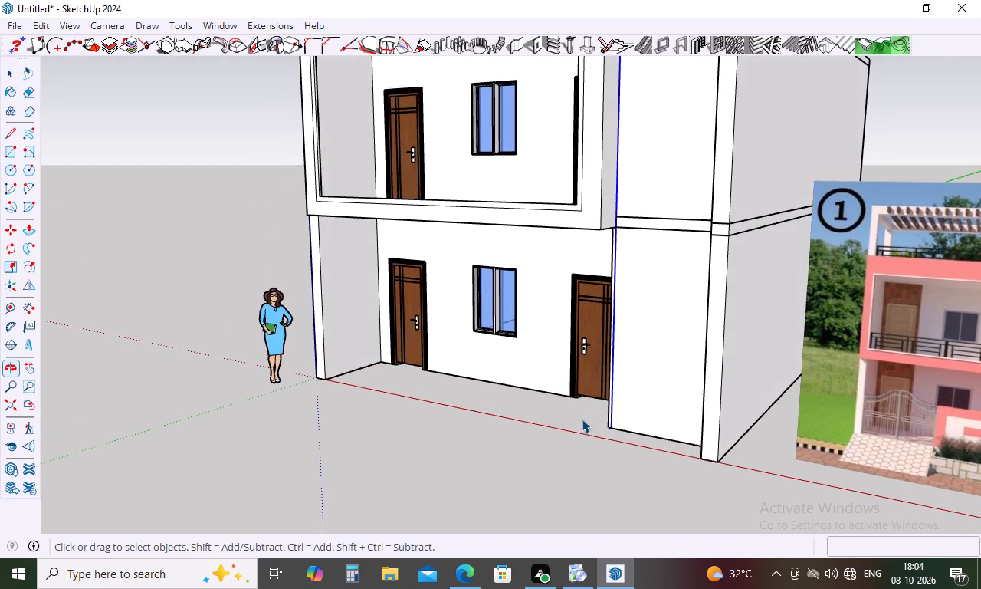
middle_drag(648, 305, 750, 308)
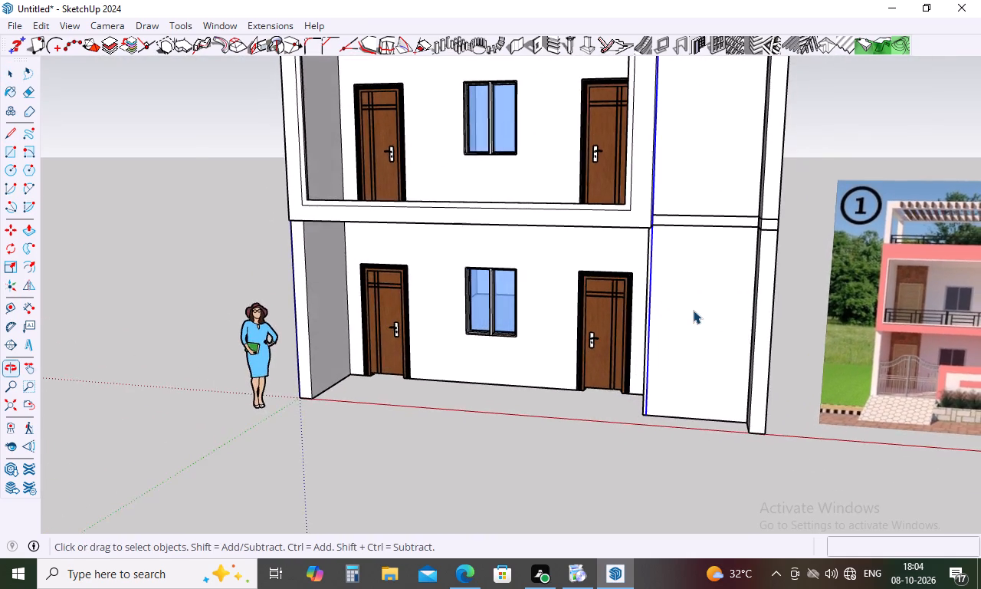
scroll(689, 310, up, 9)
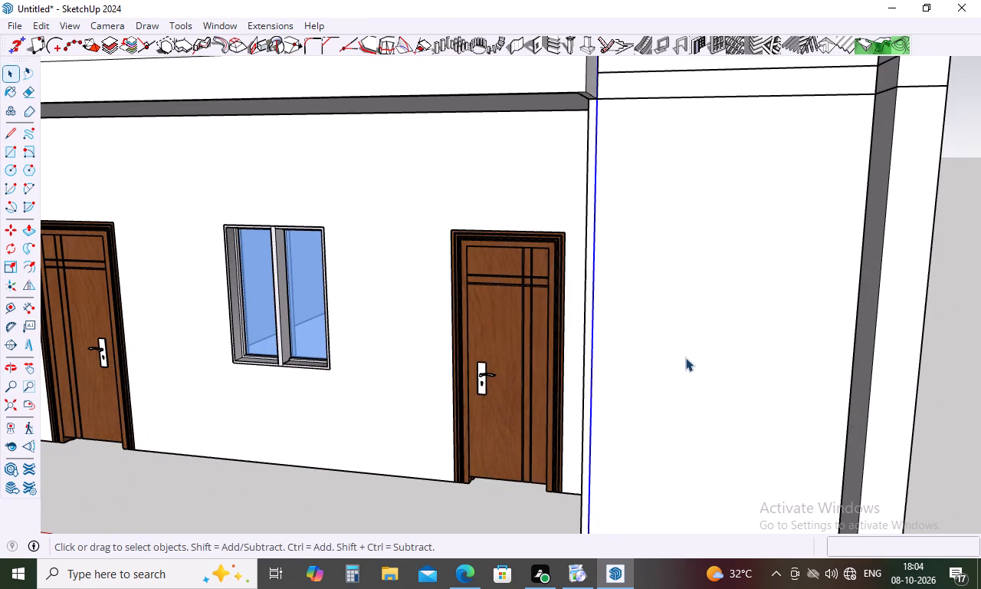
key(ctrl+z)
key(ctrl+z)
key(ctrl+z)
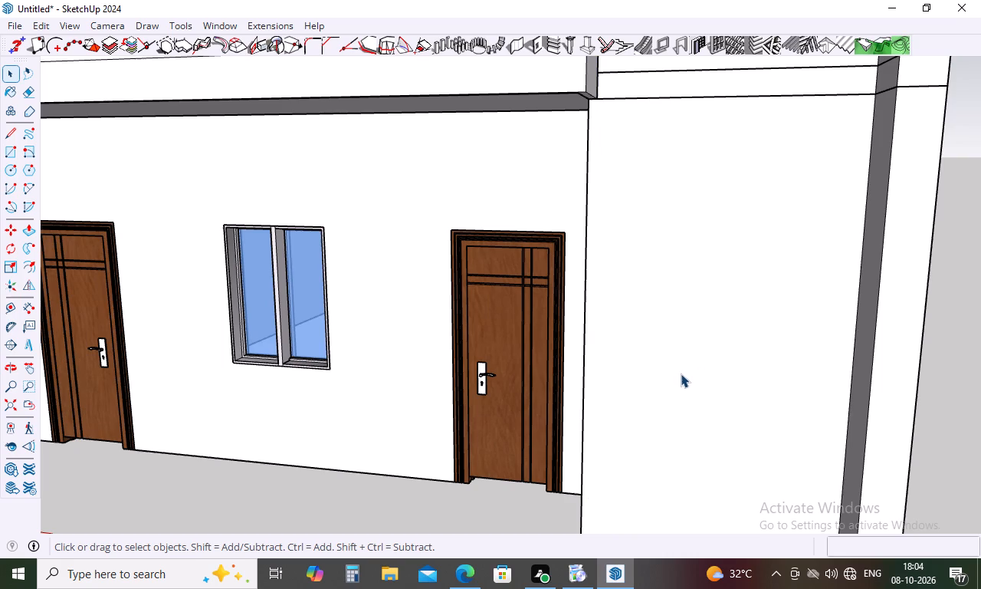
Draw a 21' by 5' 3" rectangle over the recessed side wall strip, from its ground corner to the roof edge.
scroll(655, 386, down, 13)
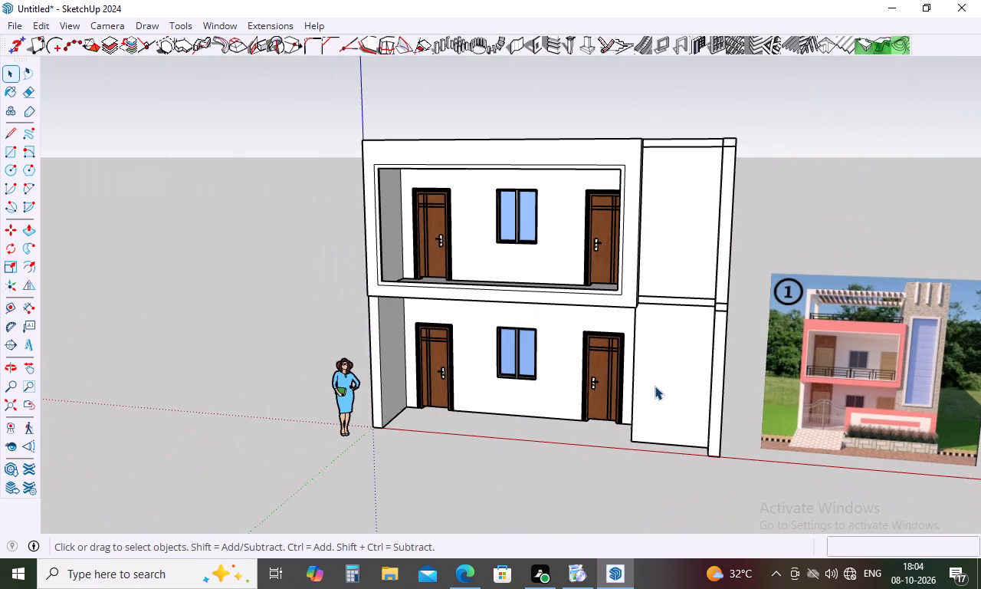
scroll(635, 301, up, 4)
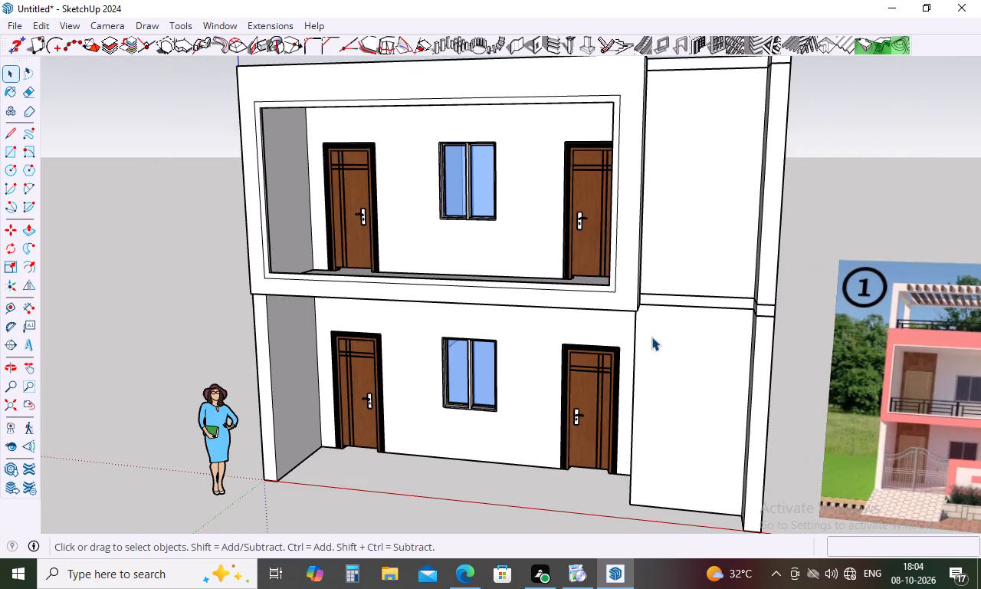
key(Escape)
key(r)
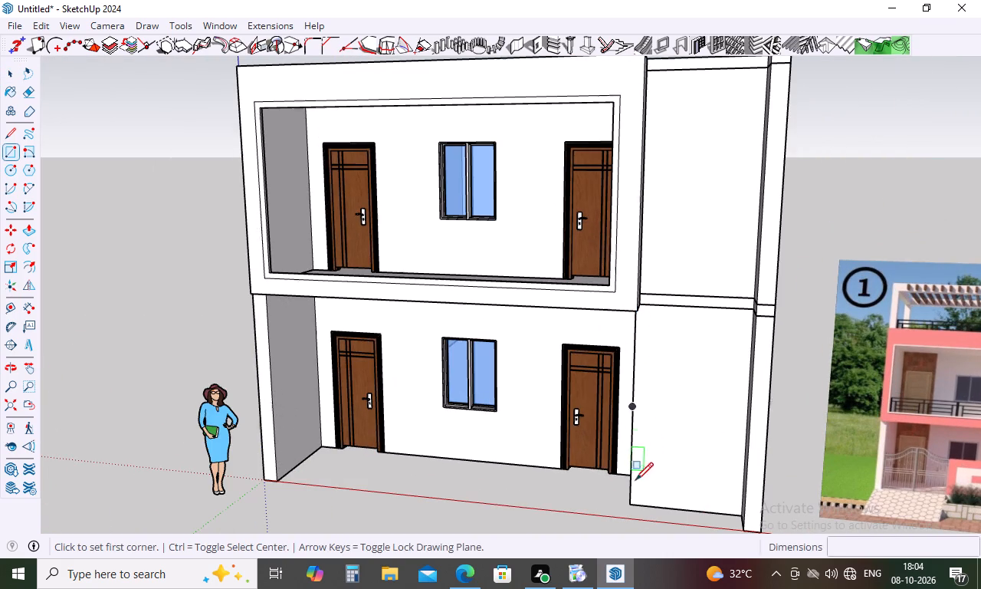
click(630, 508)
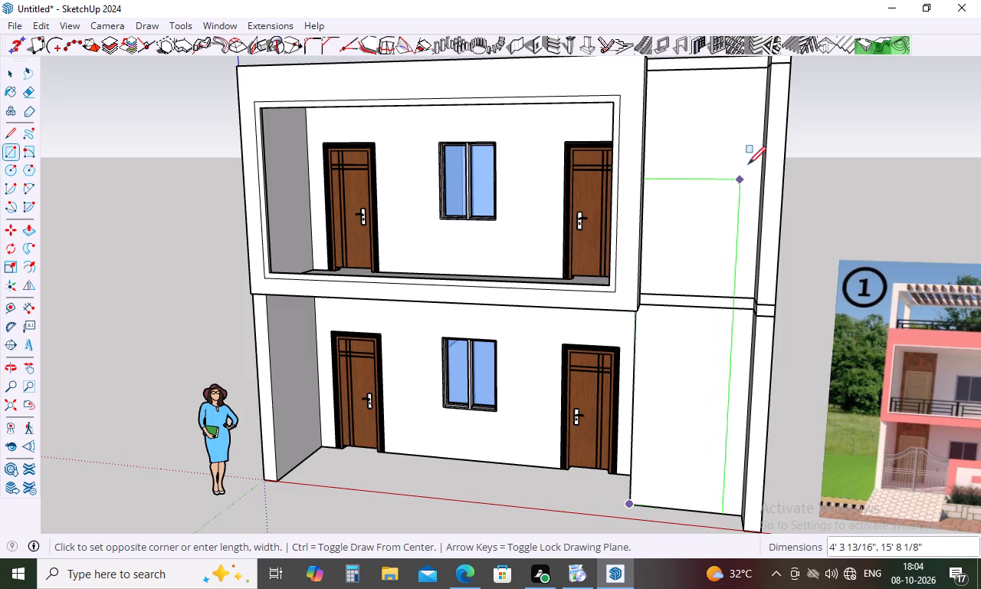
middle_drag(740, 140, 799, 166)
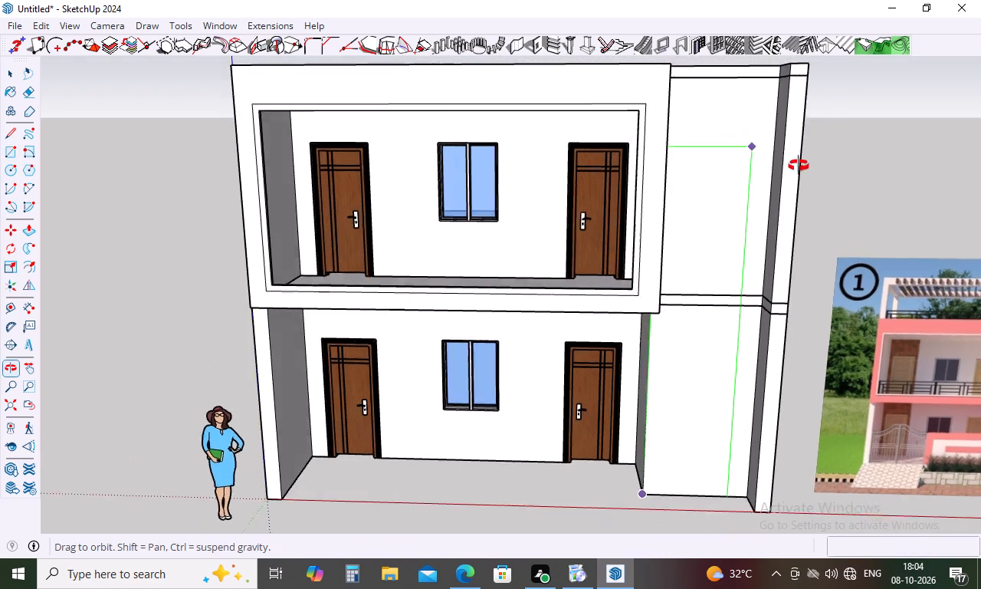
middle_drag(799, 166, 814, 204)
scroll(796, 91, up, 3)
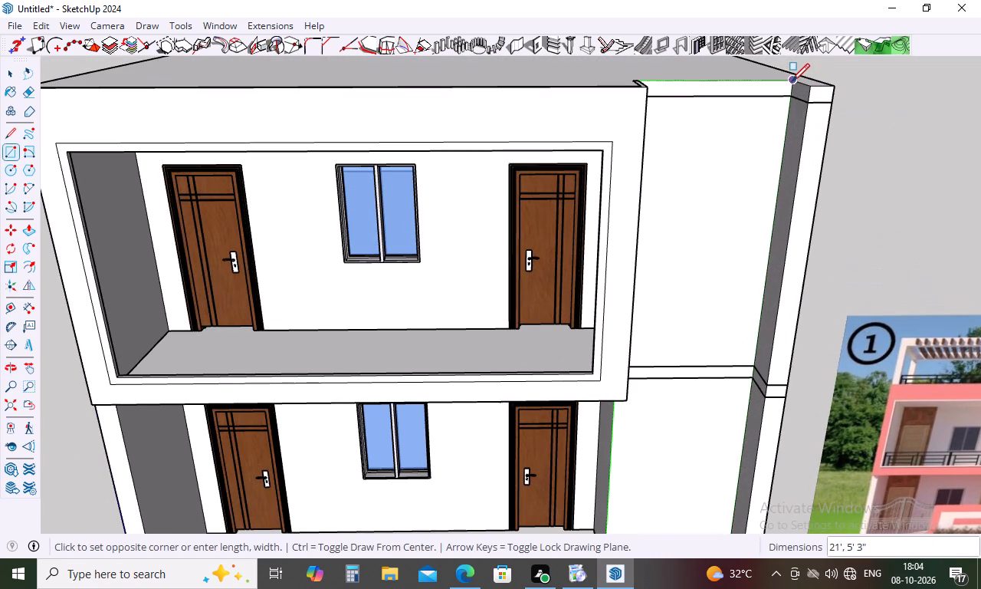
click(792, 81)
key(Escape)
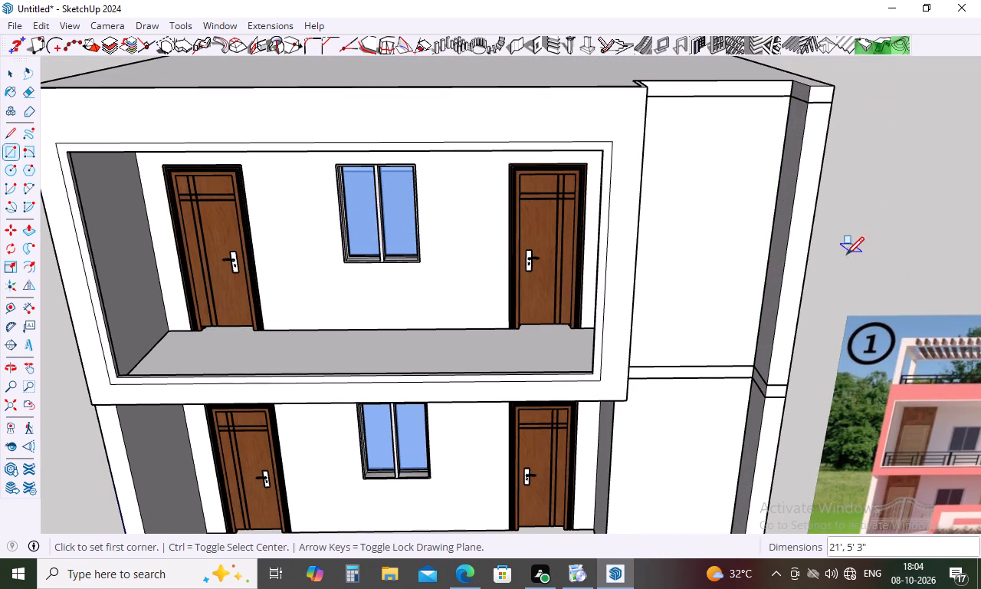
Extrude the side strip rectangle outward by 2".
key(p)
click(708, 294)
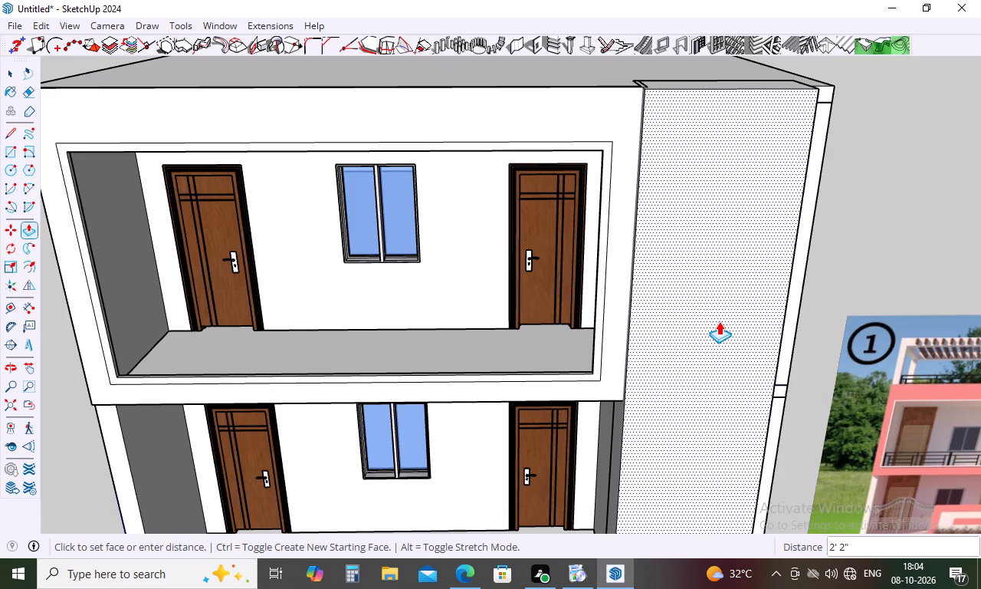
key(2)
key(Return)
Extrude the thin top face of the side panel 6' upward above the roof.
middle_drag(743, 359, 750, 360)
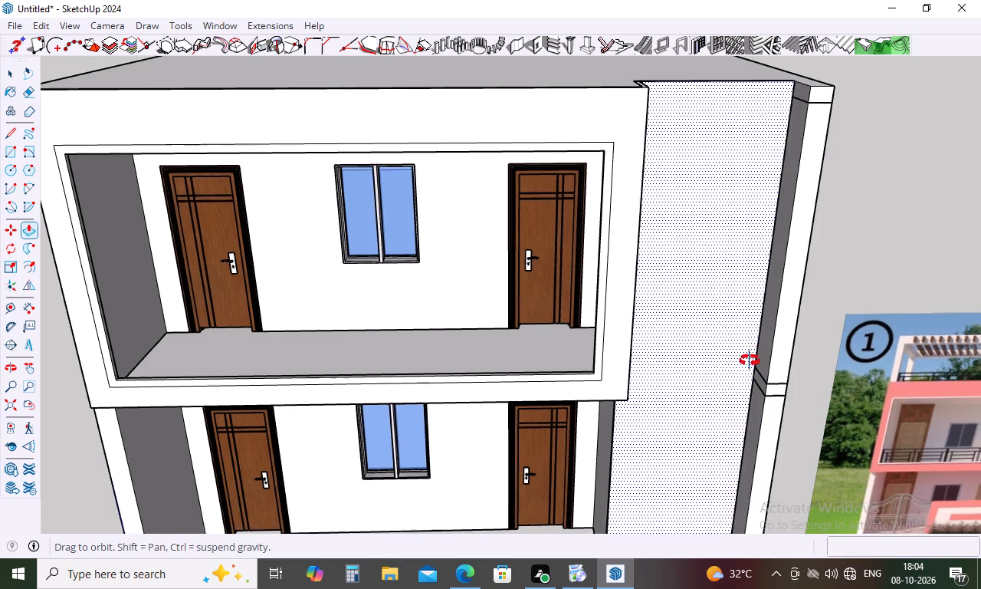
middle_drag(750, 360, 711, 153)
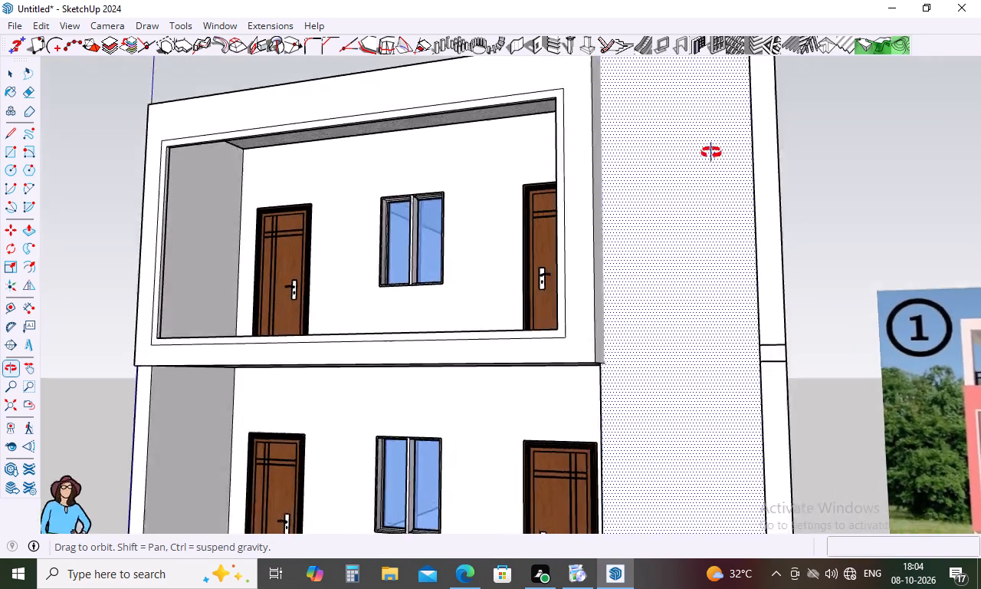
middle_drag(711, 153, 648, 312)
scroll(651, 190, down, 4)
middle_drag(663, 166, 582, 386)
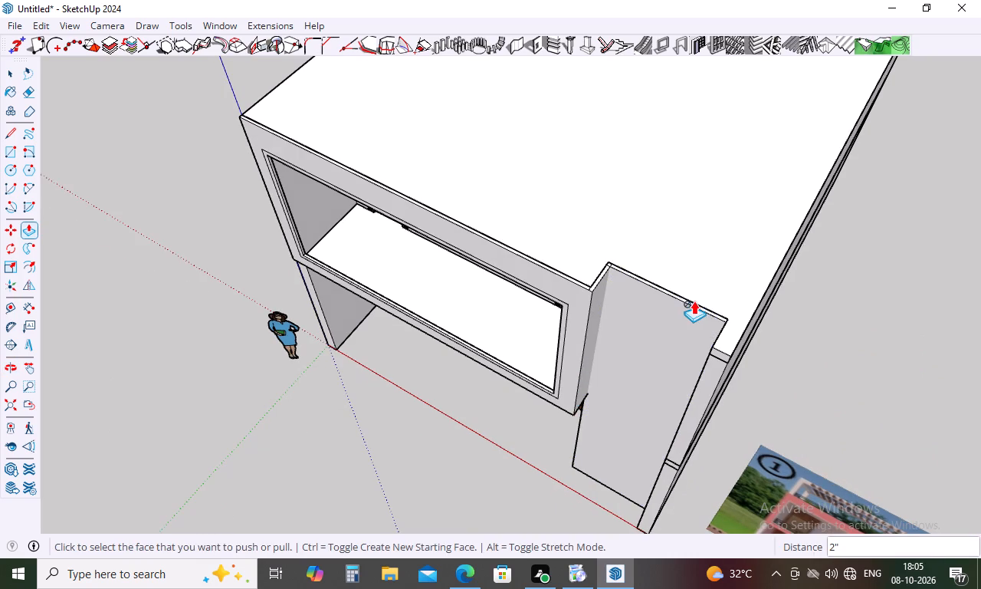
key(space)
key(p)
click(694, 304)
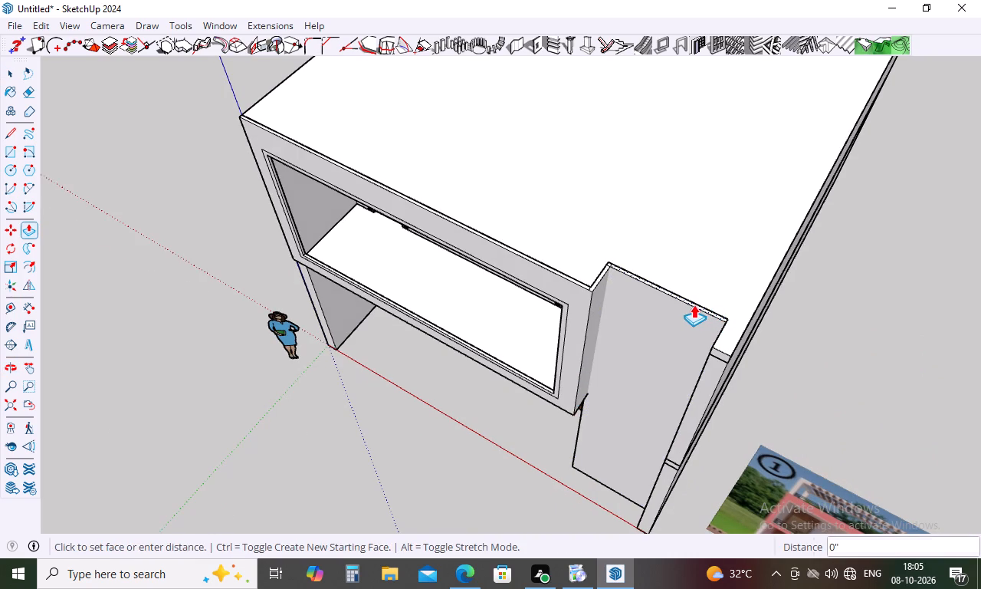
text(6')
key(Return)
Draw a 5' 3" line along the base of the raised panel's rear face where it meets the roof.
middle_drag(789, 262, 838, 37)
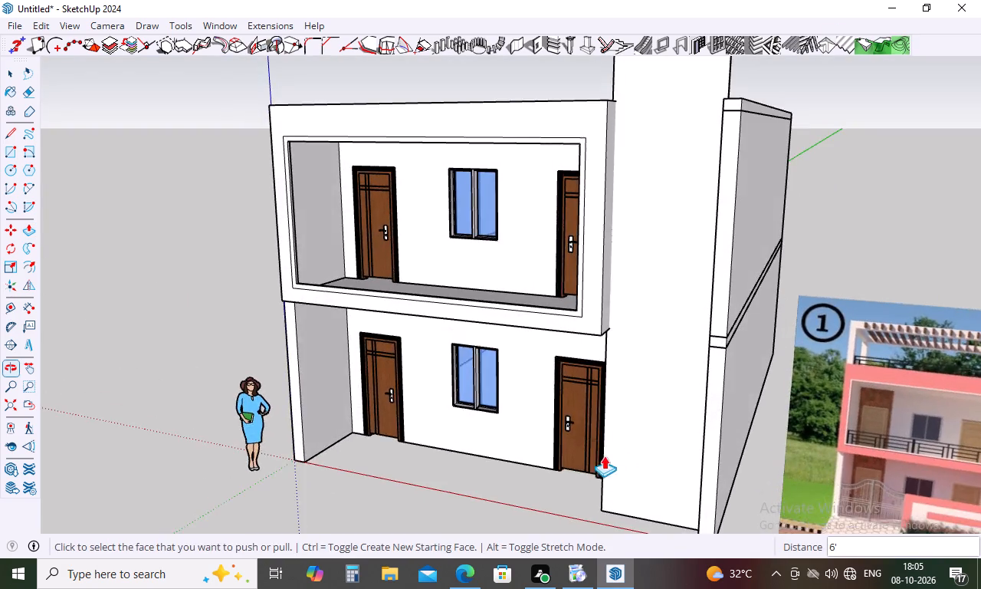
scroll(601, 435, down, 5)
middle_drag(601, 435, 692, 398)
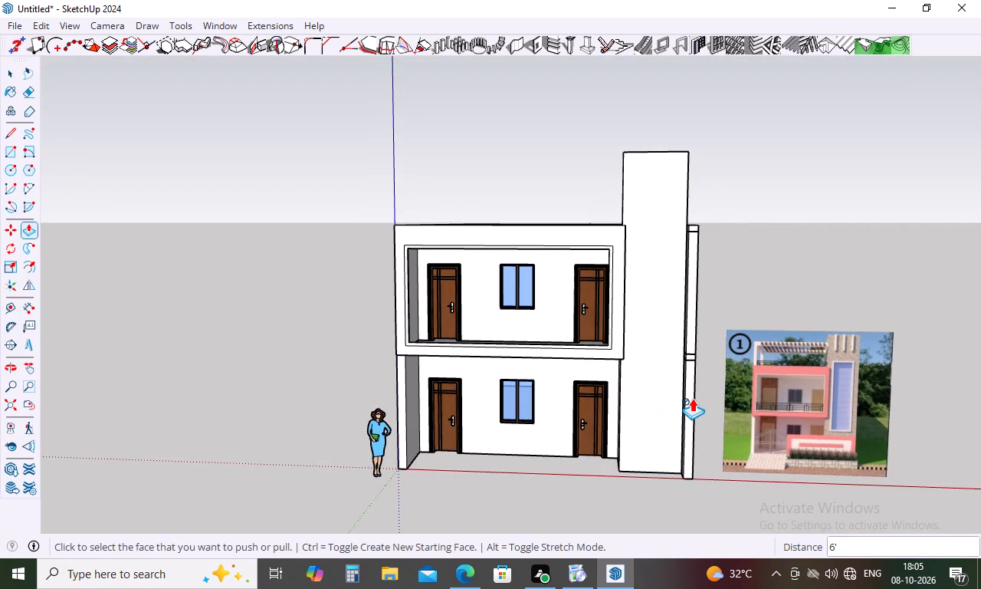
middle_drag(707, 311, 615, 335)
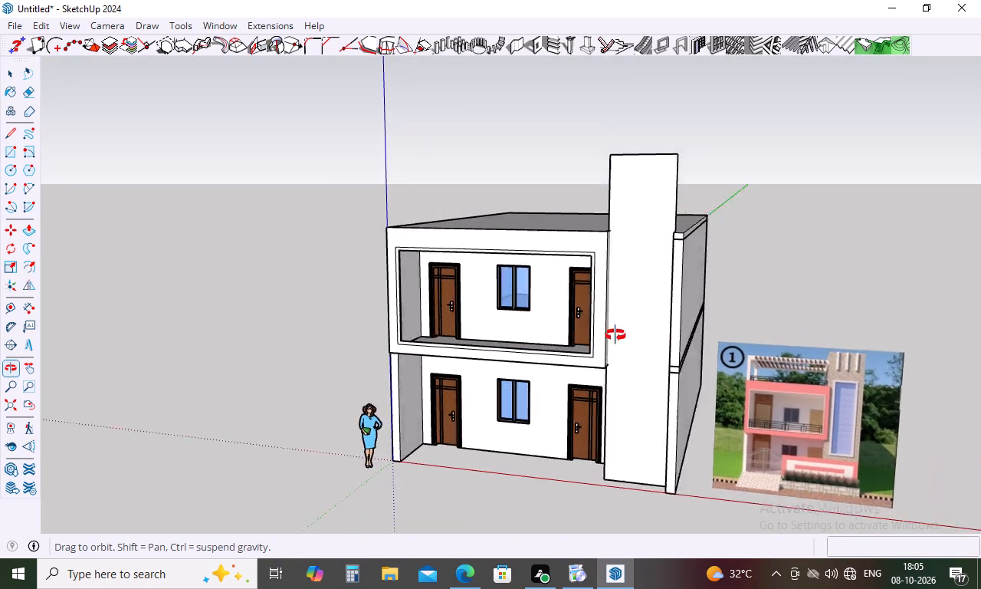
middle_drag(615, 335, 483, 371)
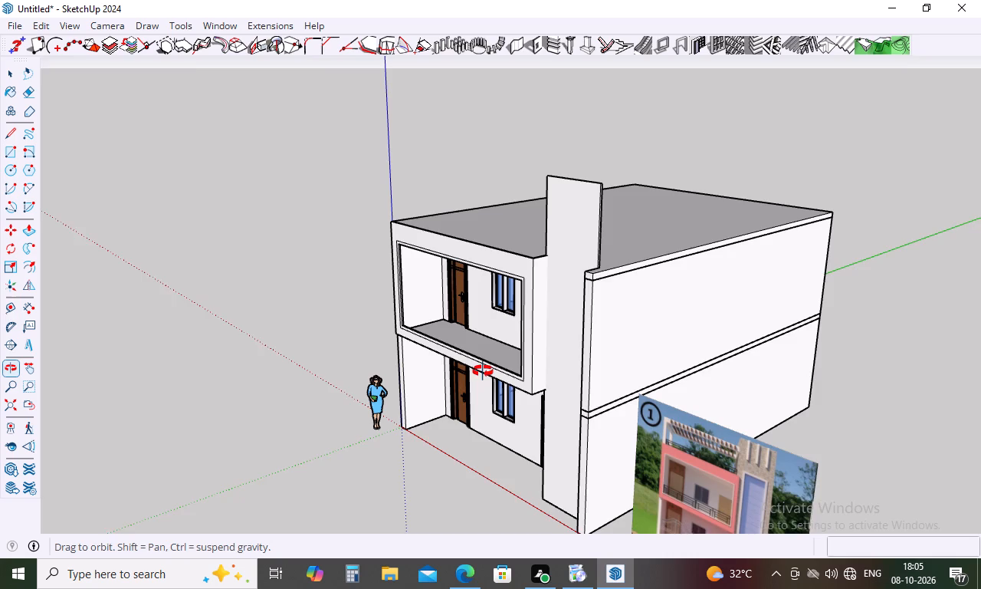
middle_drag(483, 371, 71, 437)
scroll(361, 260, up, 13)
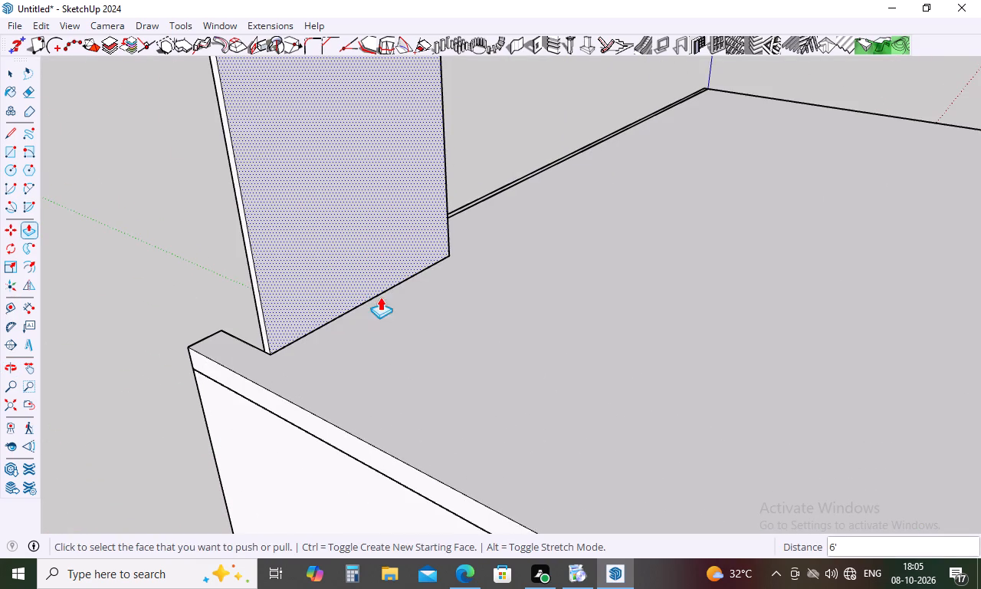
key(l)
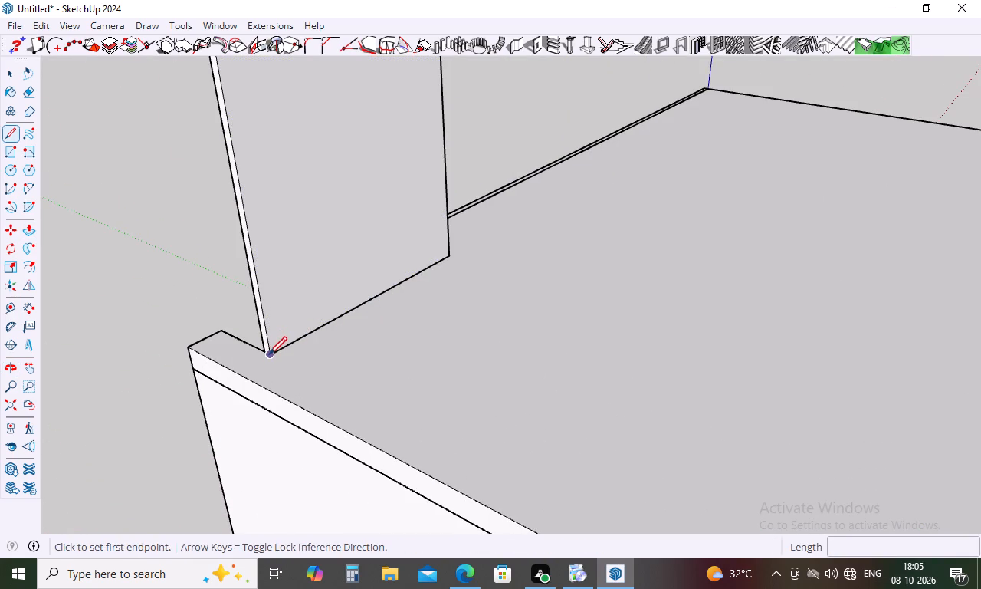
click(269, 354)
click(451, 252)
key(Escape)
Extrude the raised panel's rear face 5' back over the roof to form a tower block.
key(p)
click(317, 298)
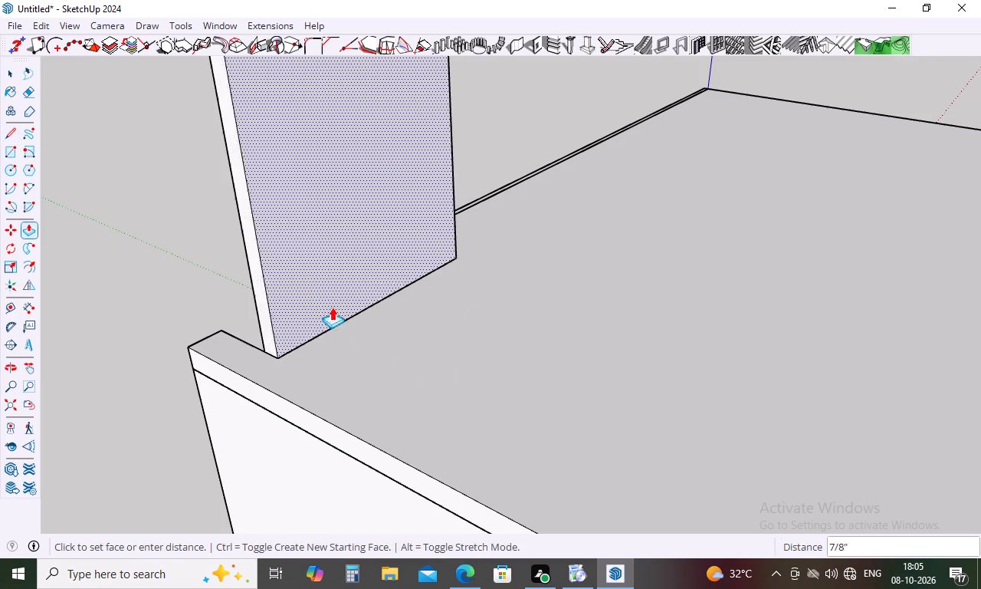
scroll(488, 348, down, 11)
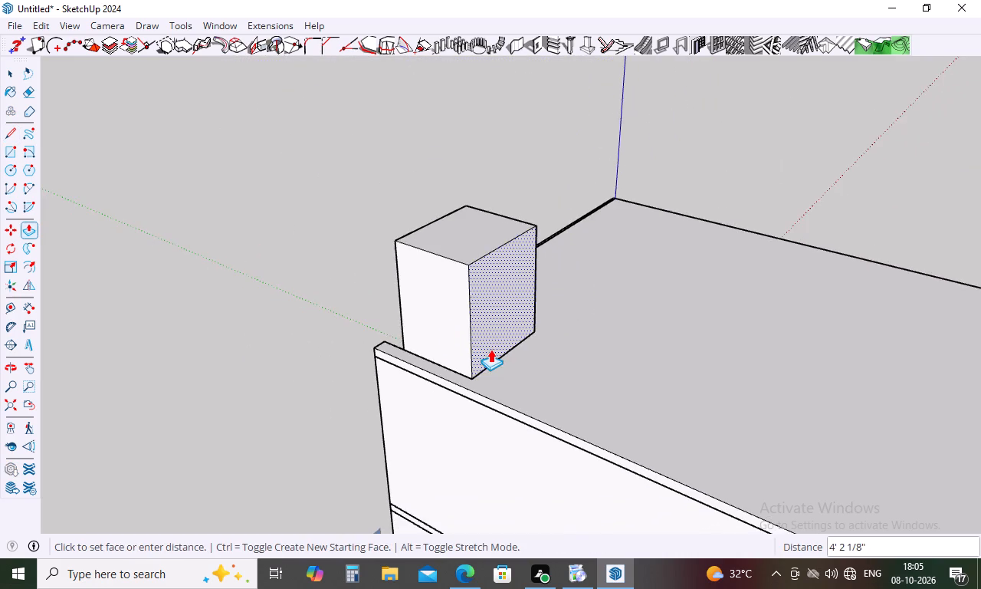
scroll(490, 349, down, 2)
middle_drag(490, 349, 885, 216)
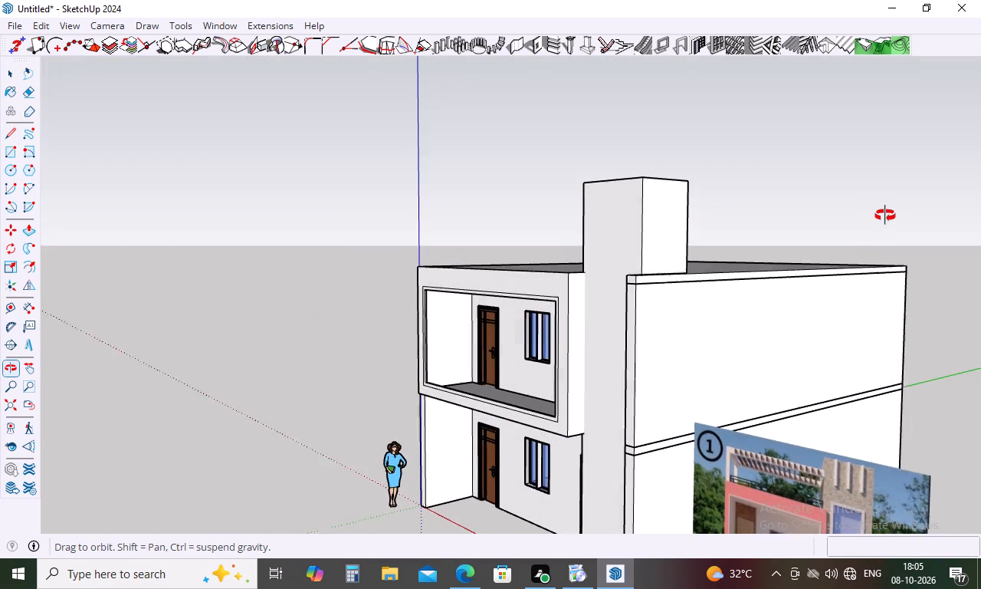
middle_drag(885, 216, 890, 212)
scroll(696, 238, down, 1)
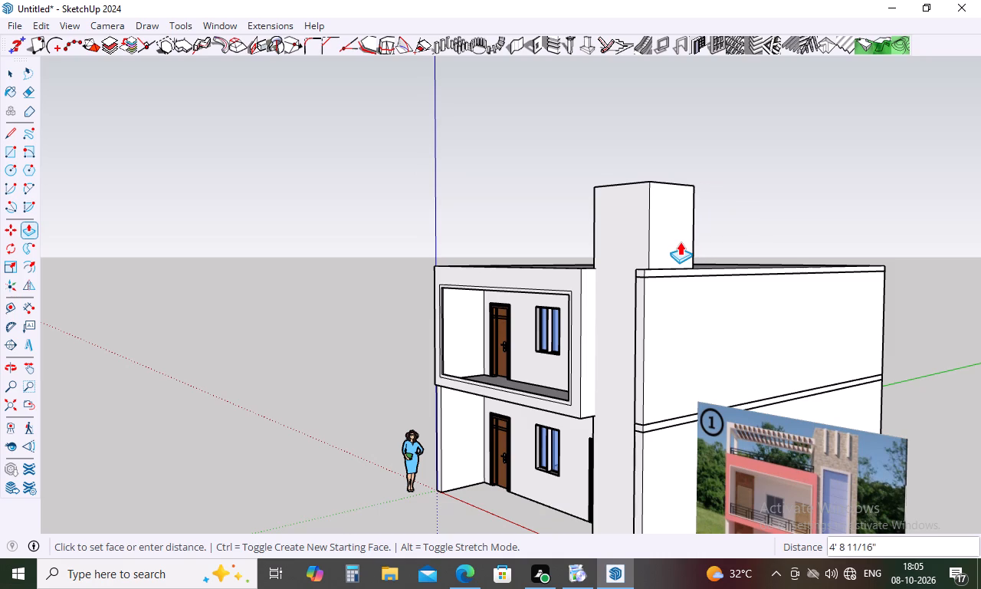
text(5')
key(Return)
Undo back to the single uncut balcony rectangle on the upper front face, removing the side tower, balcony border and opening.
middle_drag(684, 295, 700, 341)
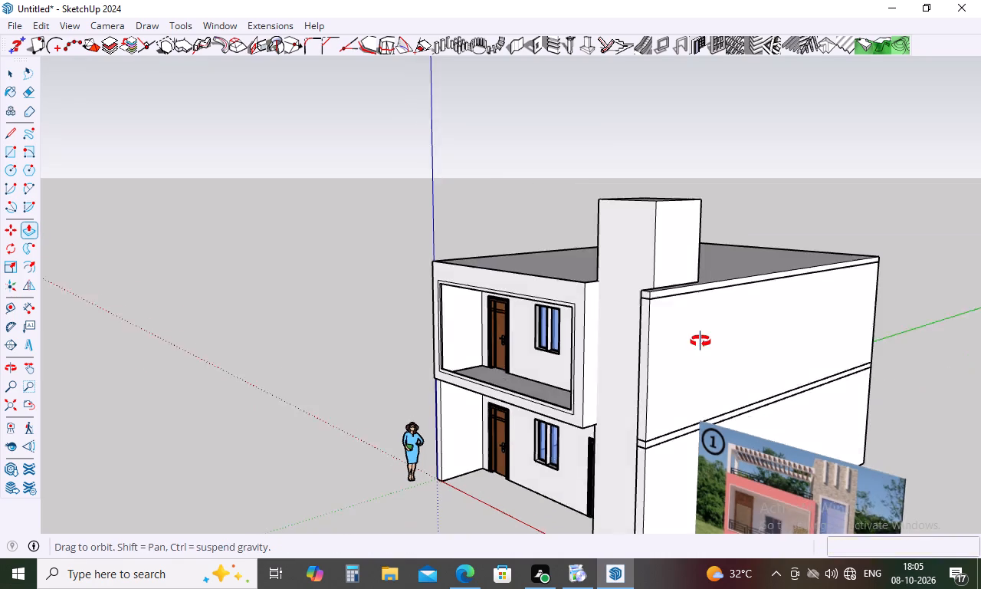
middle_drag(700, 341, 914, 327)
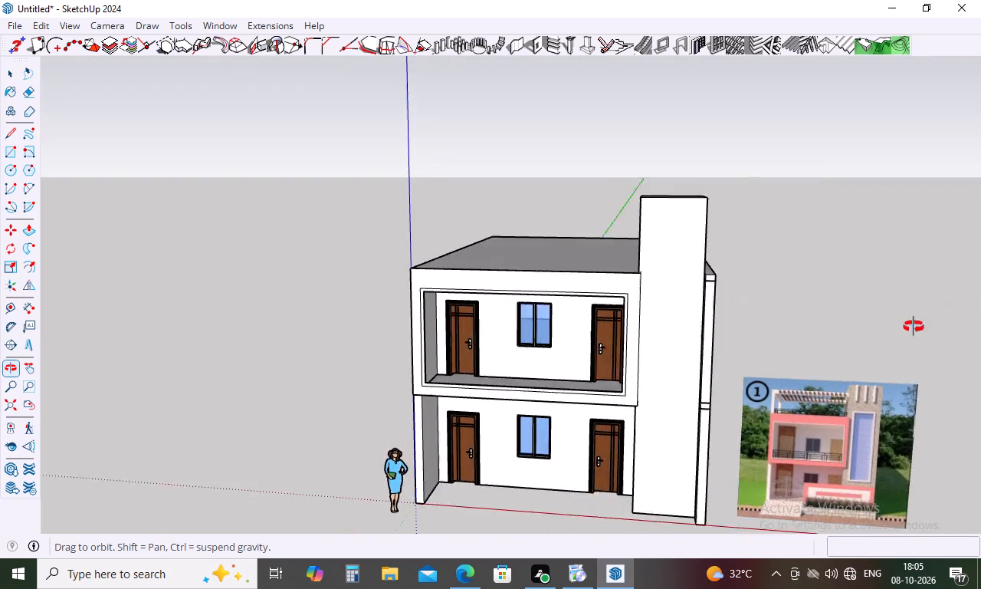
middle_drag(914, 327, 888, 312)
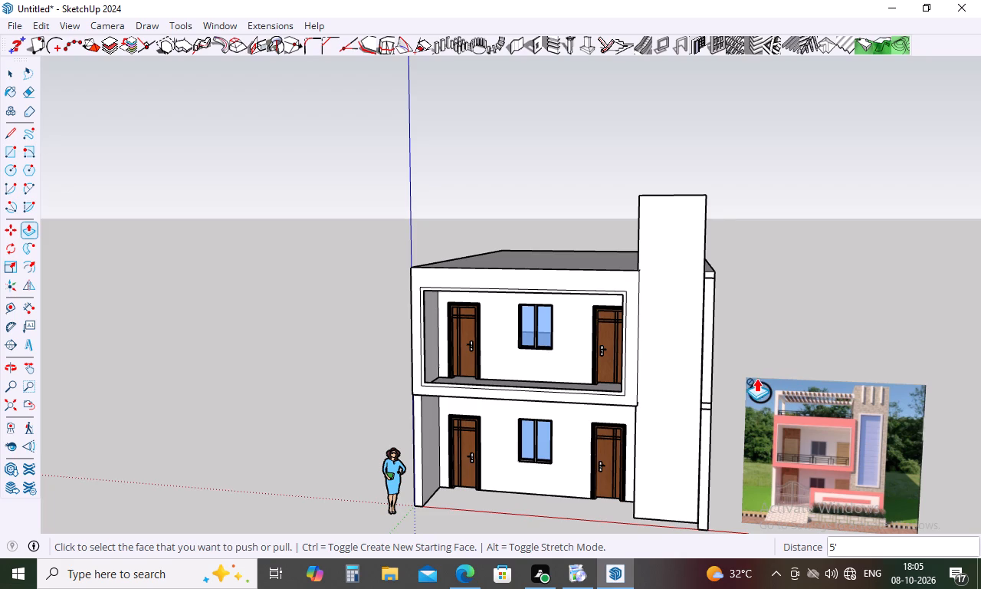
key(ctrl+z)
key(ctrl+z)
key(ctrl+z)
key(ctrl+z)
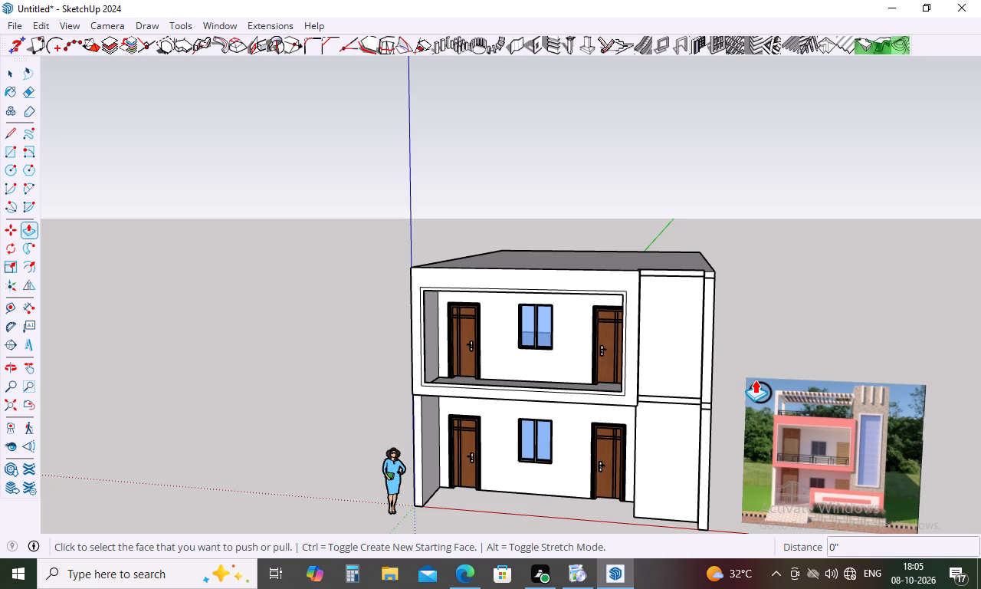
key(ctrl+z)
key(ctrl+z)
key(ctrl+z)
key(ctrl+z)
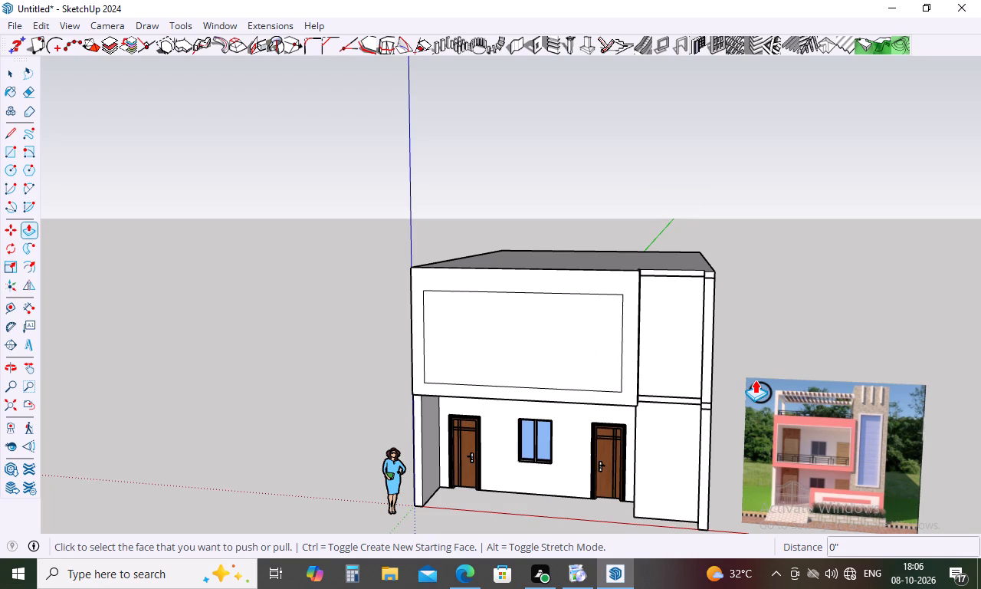
Redo the balcony border and recessed opening on the upper front, leaving the raised side tower undone.
key(ctrl+y)
key(ctrl+y)
key(ctrl+y)
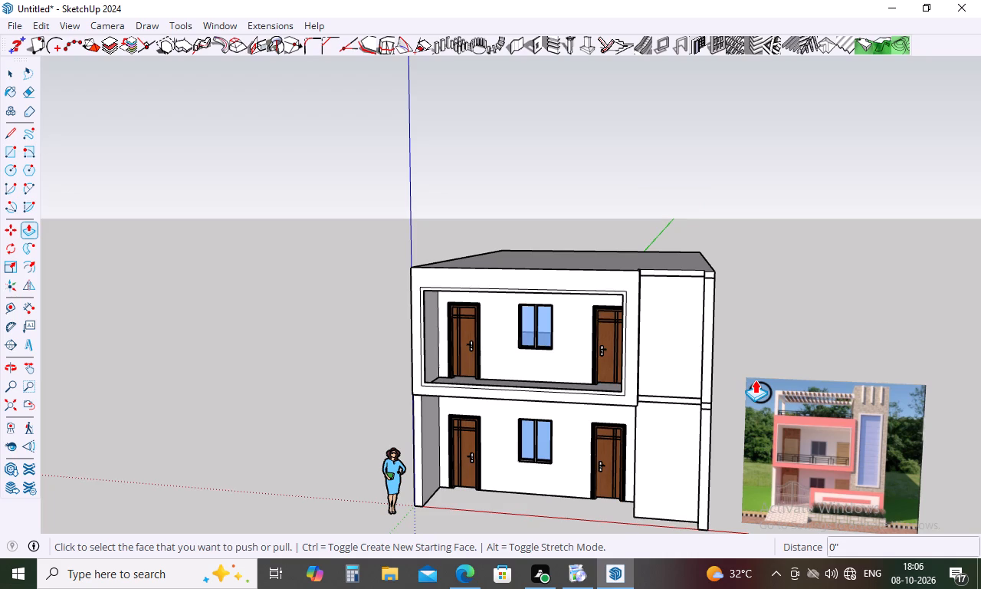
key(ctrl+y)
key(ctrl+y)
key(ctrl+y)
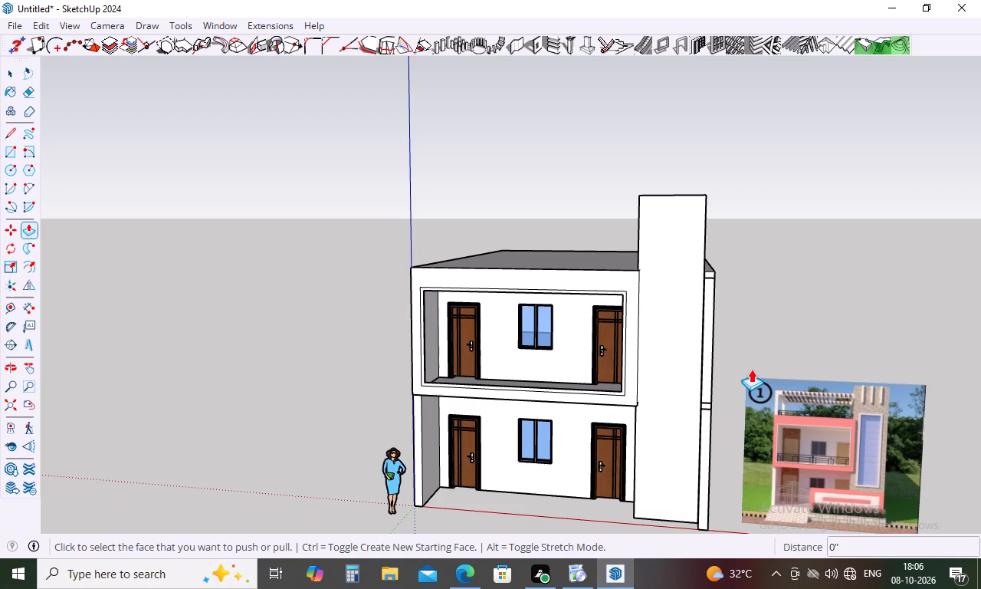
key(ctrl+y)
key(ctrl+y)
key(ctrl+z)
key(ctrl+z)
key(ctrl+z)
key(ctrl+z)
key(ctrl+z)
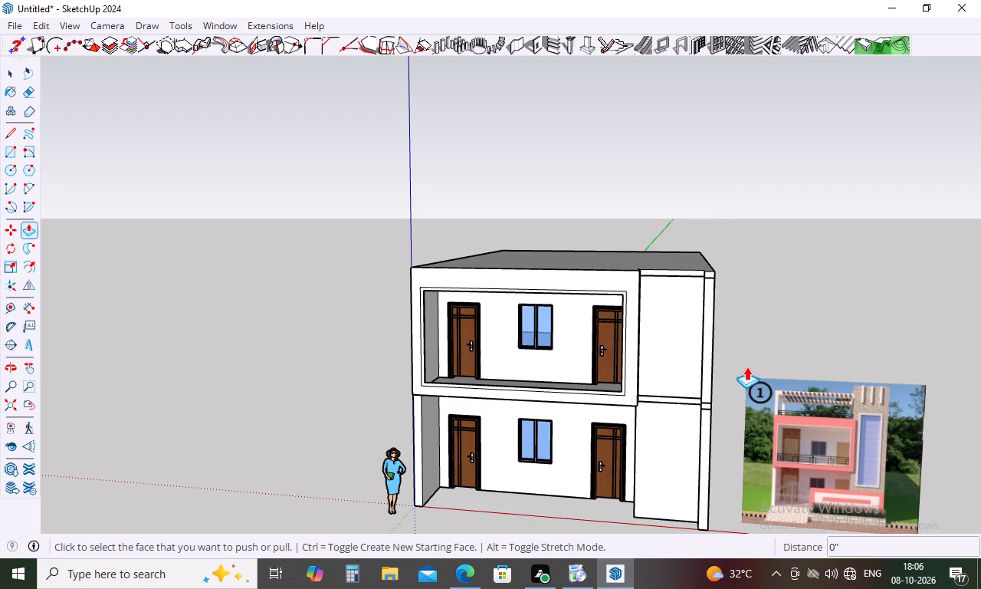
key(ctrl+z)
key(ctrl+z)
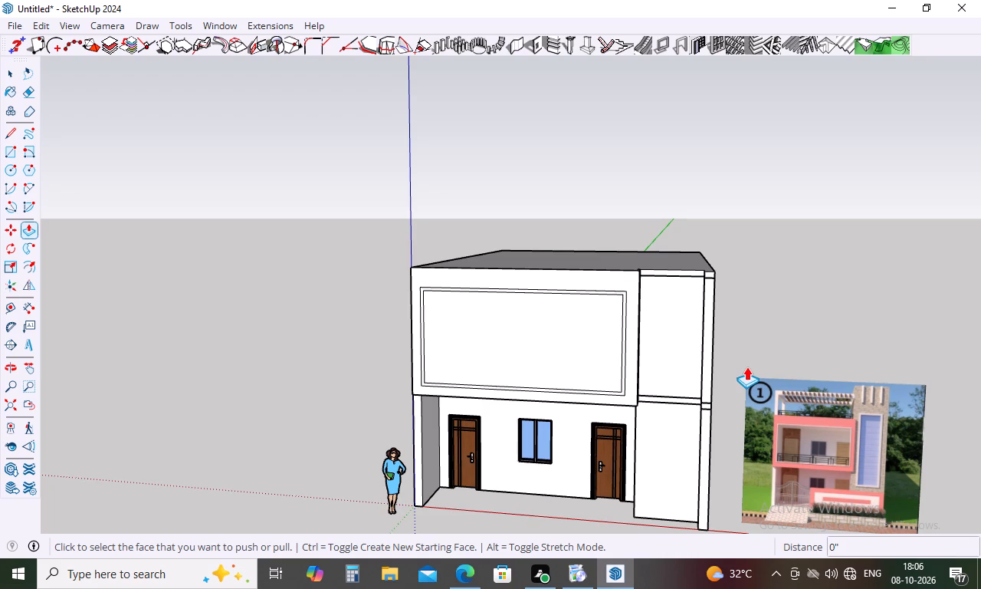
key(ctrl+y)
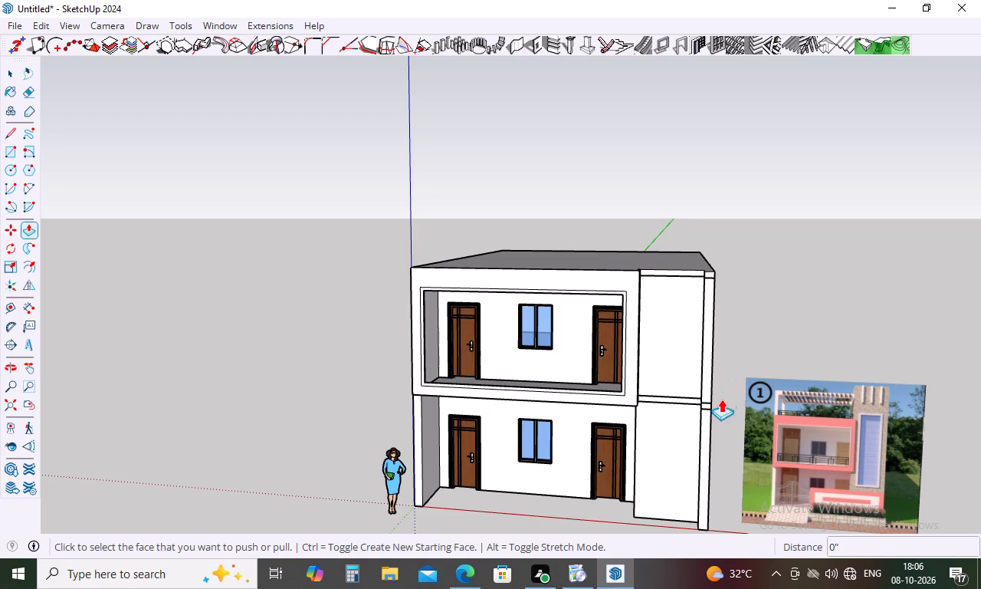
Select all connected geometry of the upper balcony frame and make it a group.
key(space)
middle_drag(686, 438, 546, 354)
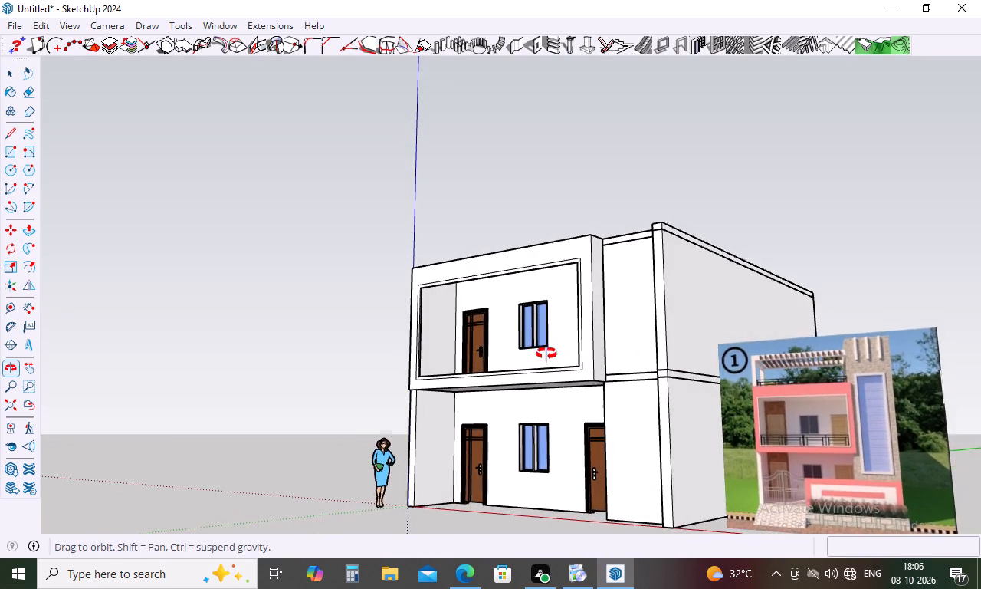
middle_drag(546, 354, 546, 354)
scroll(589, 399, up, 15)
middle_drag(619, 372, 703, 370)
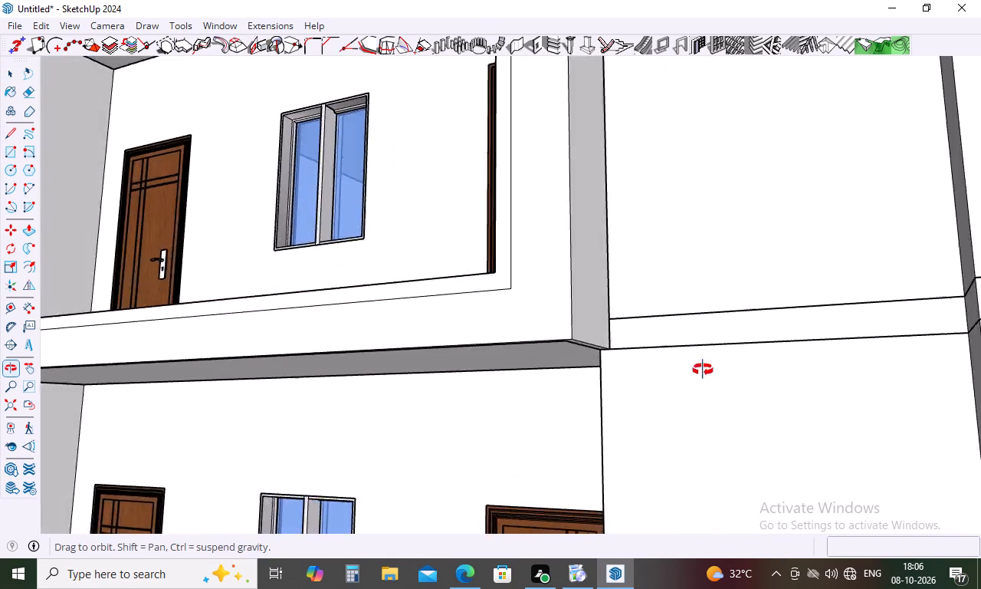
middle_drag(703, 370, 727, 430)
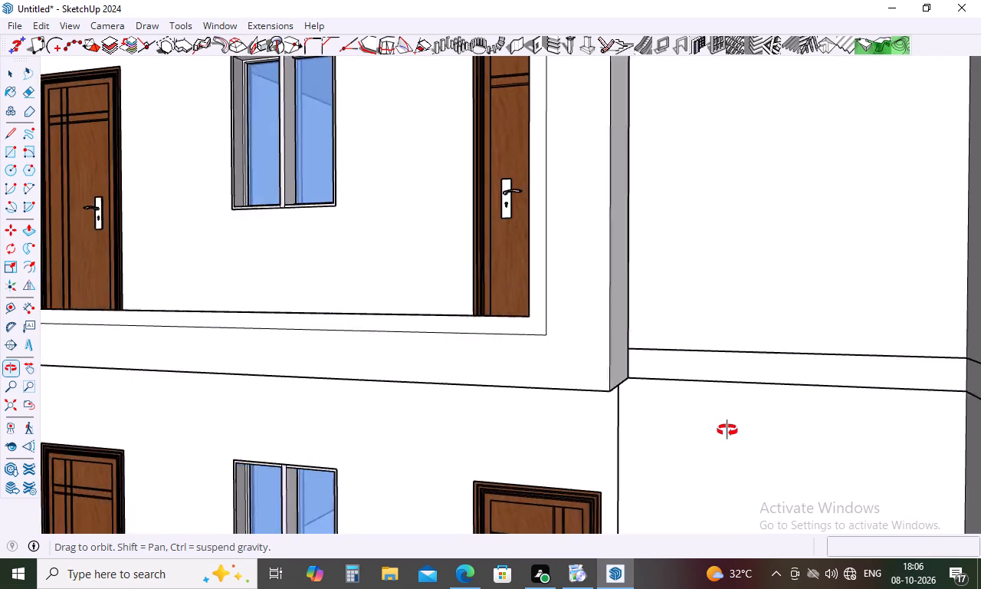
middle_drag(727, 430, 762, 408)
click(733, 304)
scroll(733, 303, down, 6)
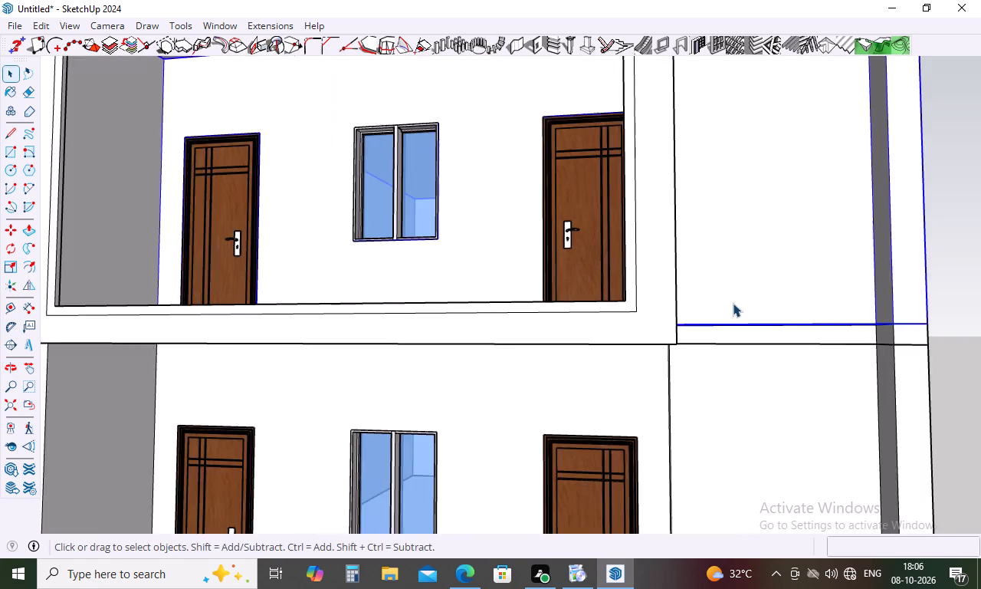
scroll(733, 303, down, 2)
click(655, 319)
triple_click(655, 319)
triple_click(655, 319)
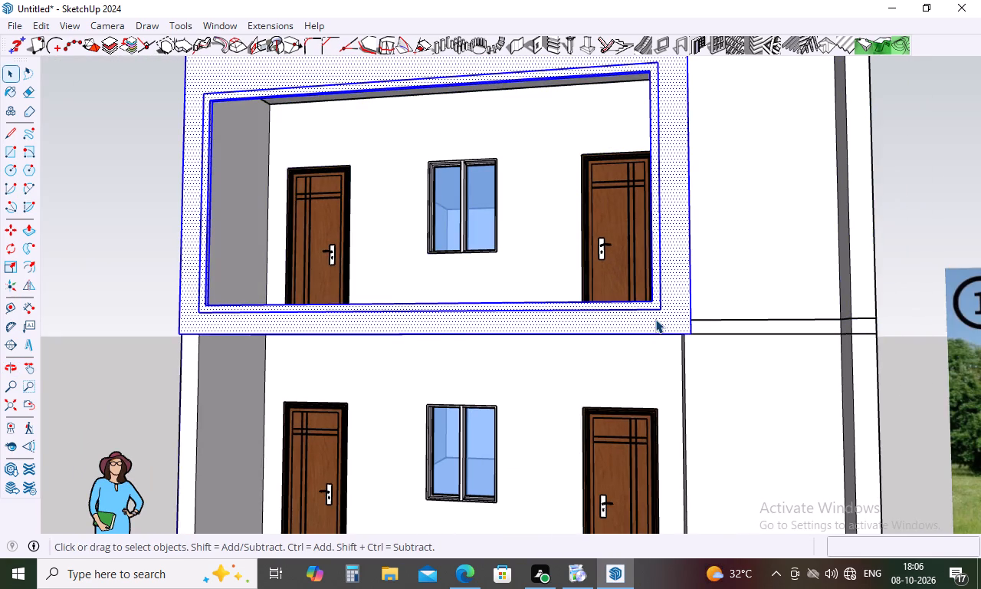
double_click(655, 319)
right_click(655, 319)
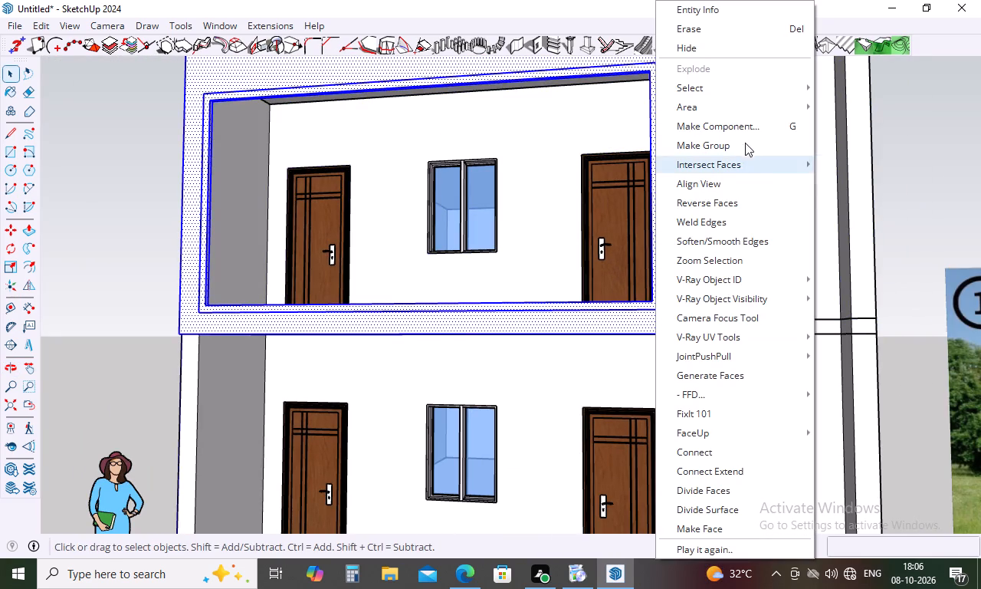
click(744, 138)
scroll(526, 250, down, 9)
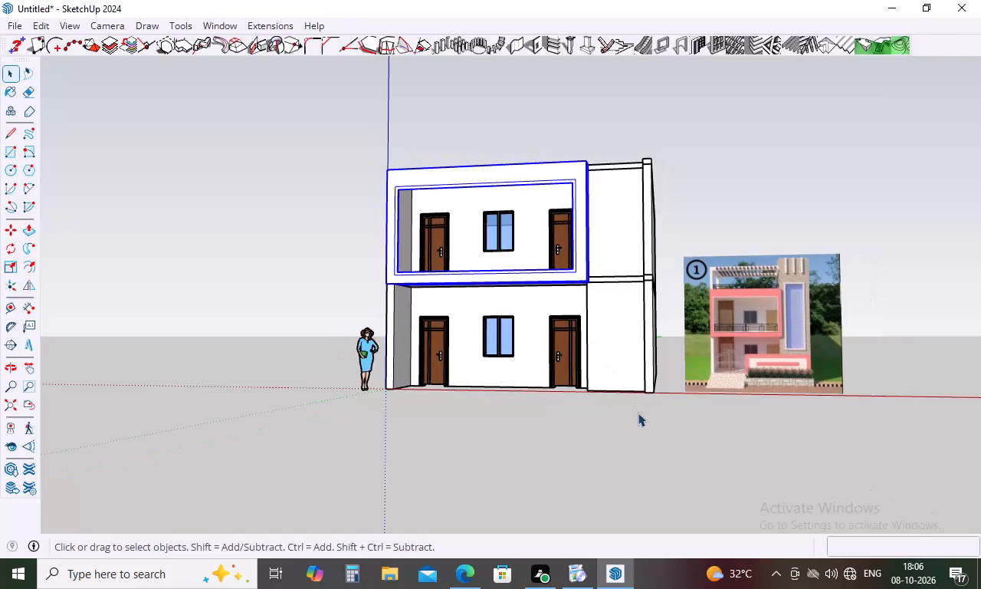
click(654, 440)
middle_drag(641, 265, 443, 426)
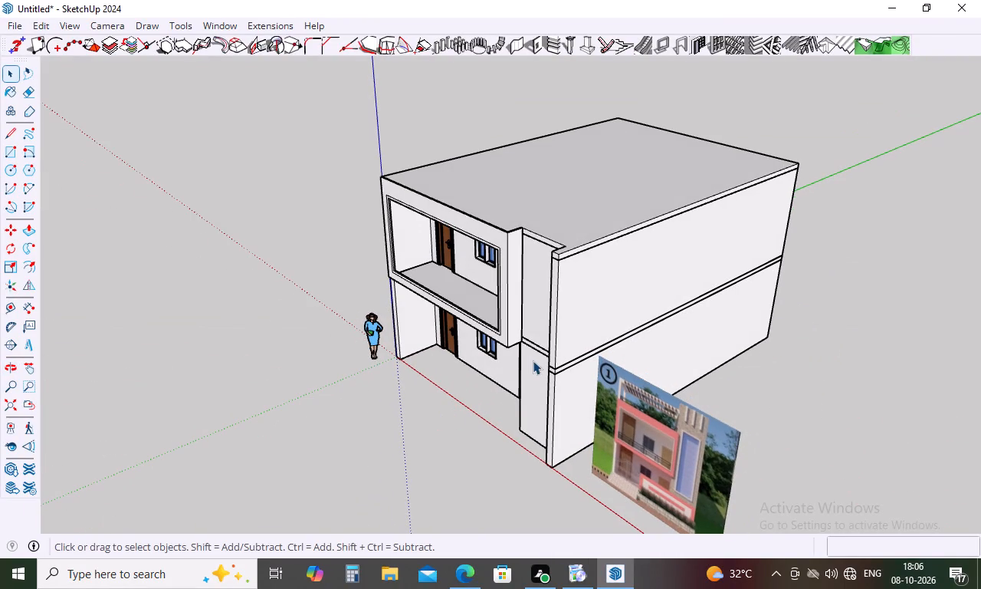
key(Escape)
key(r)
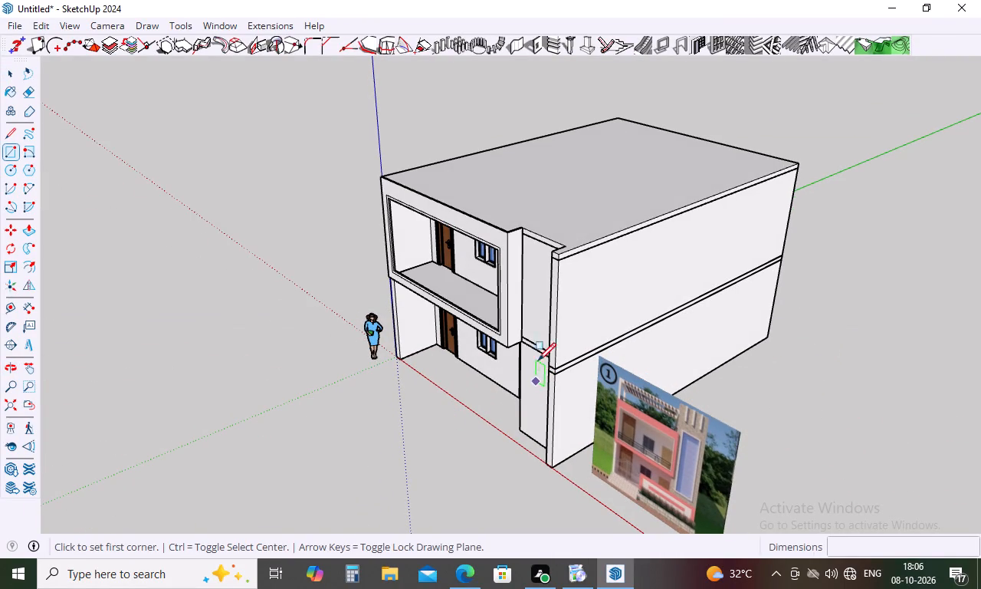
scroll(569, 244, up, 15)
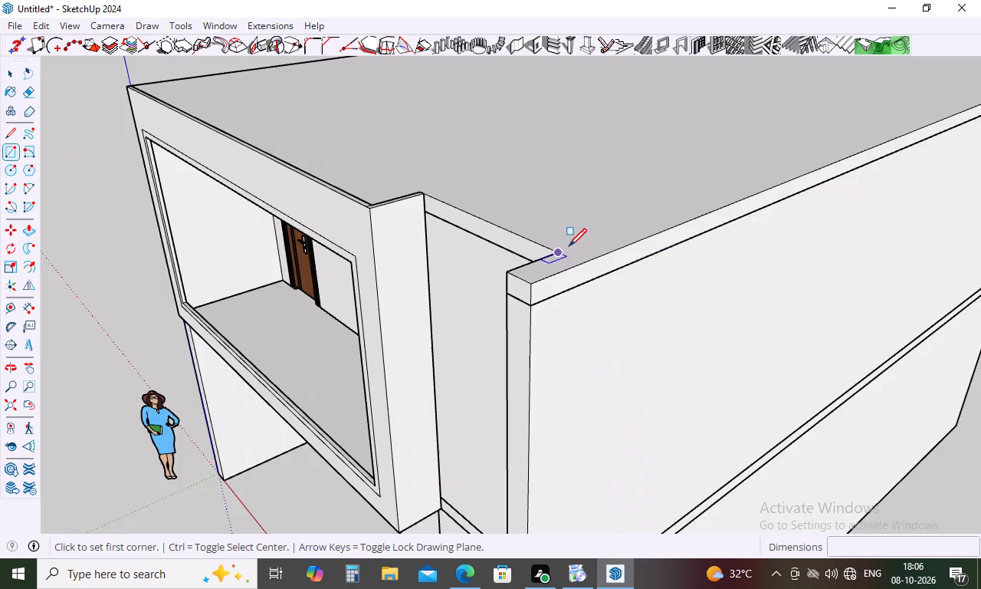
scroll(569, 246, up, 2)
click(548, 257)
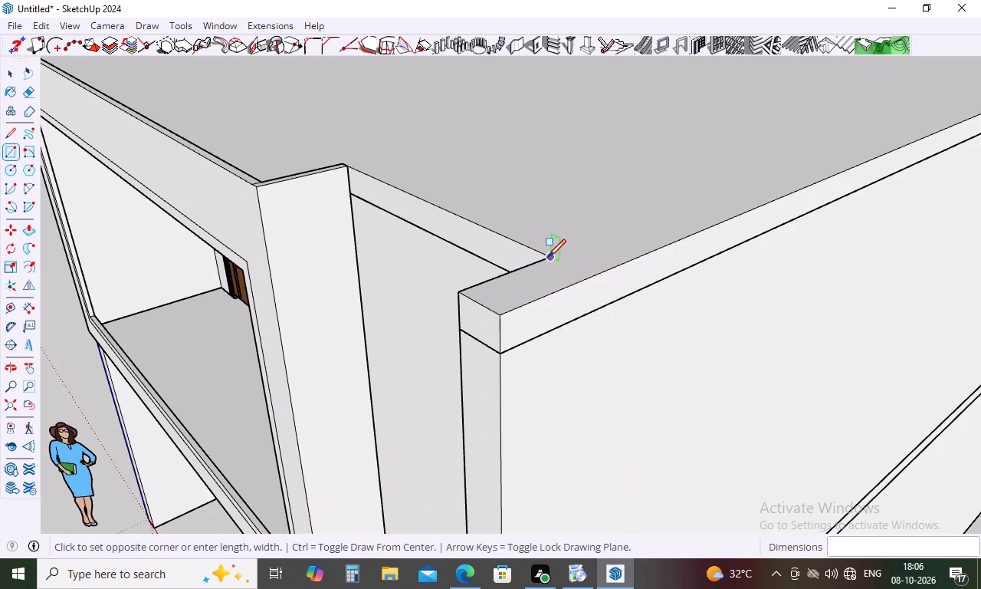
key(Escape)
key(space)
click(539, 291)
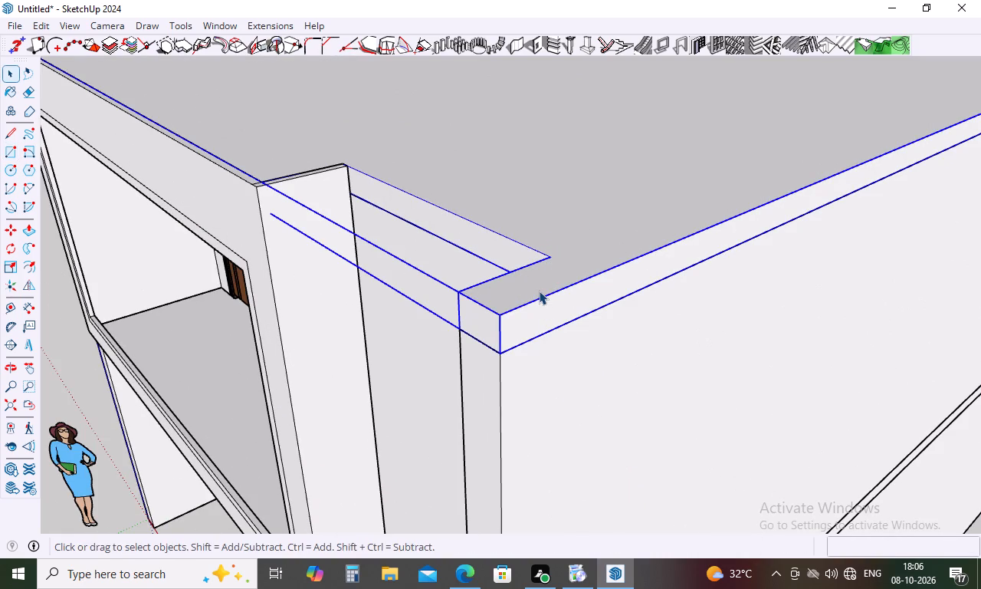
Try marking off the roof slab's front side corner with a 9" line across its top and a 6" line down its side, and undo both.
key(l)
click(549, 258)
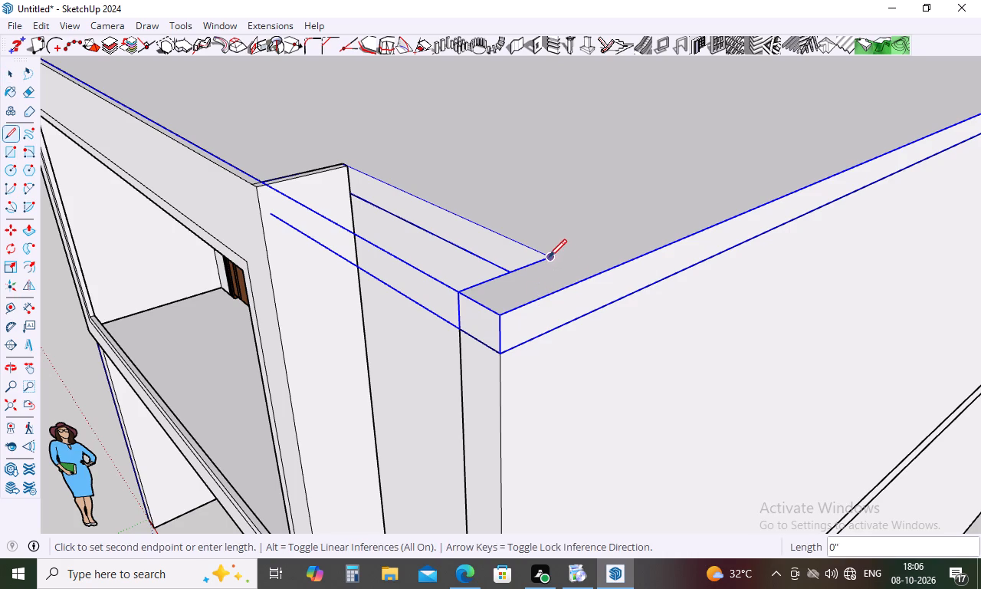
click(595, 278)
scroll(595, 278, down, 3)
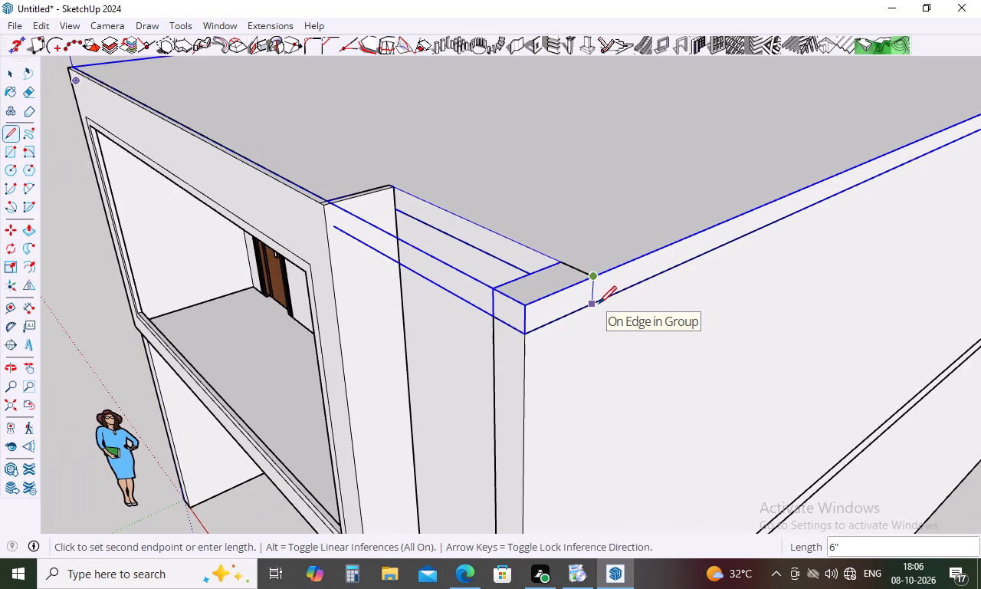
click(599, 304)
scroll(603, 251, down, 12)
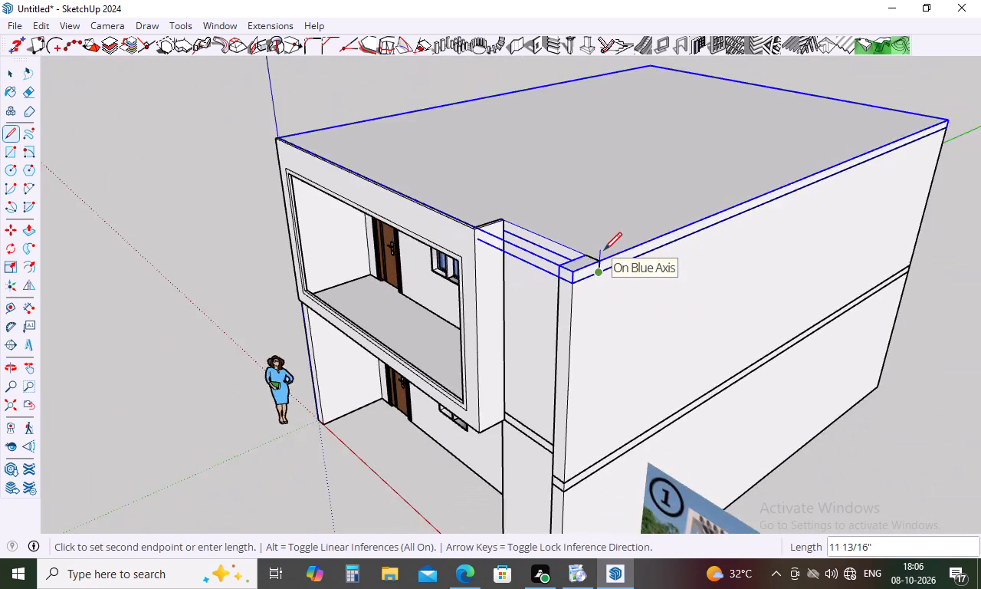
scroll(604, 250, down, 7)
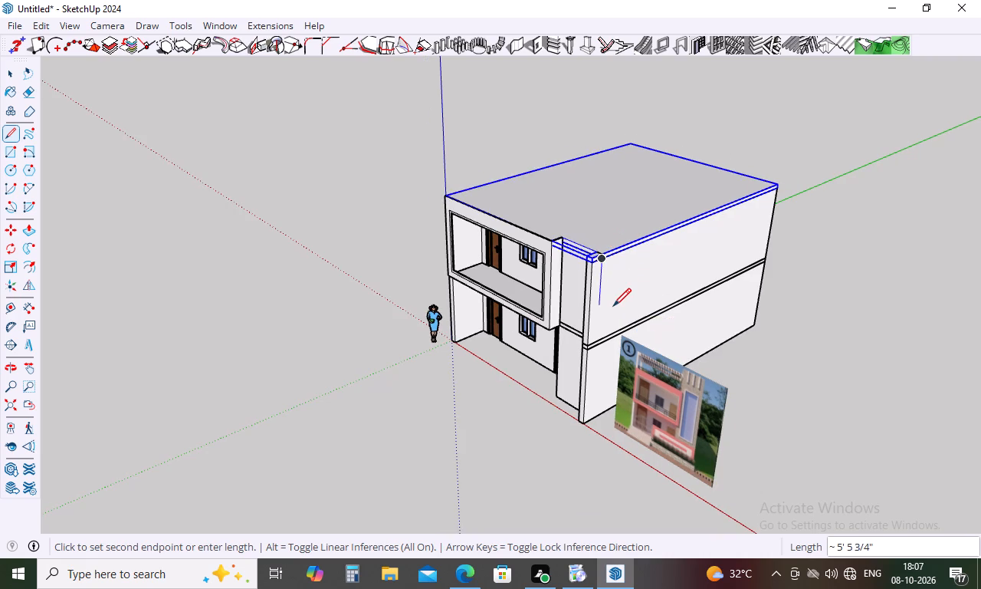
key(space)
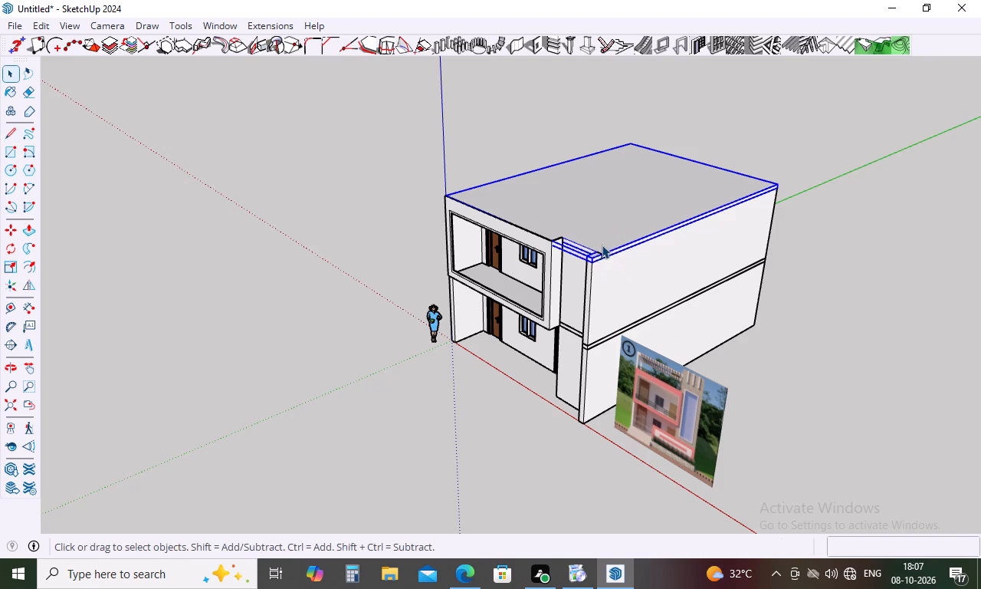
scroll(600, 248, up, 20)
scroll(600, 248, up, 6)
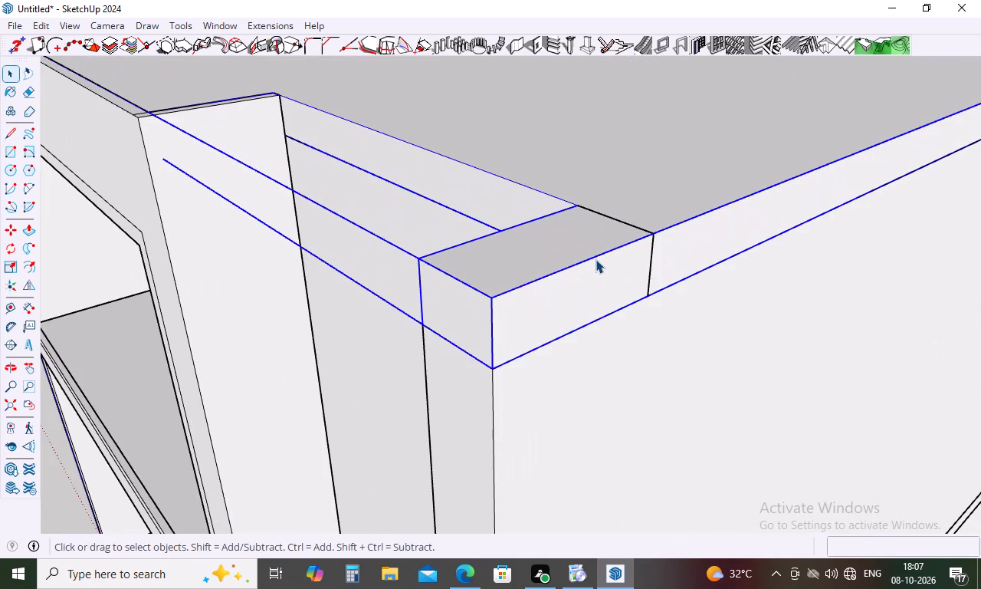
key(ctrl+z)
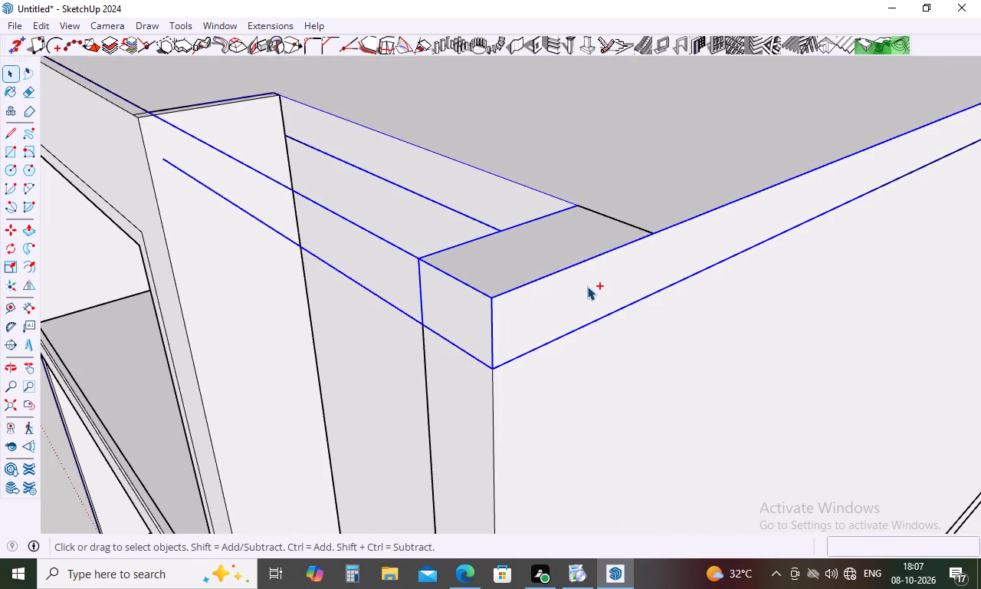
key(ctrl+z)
Inside the roof slab group, mark off the projecting front corner with a 9" line across the top and a 6" line down the outer side.
double_click(587, 295)
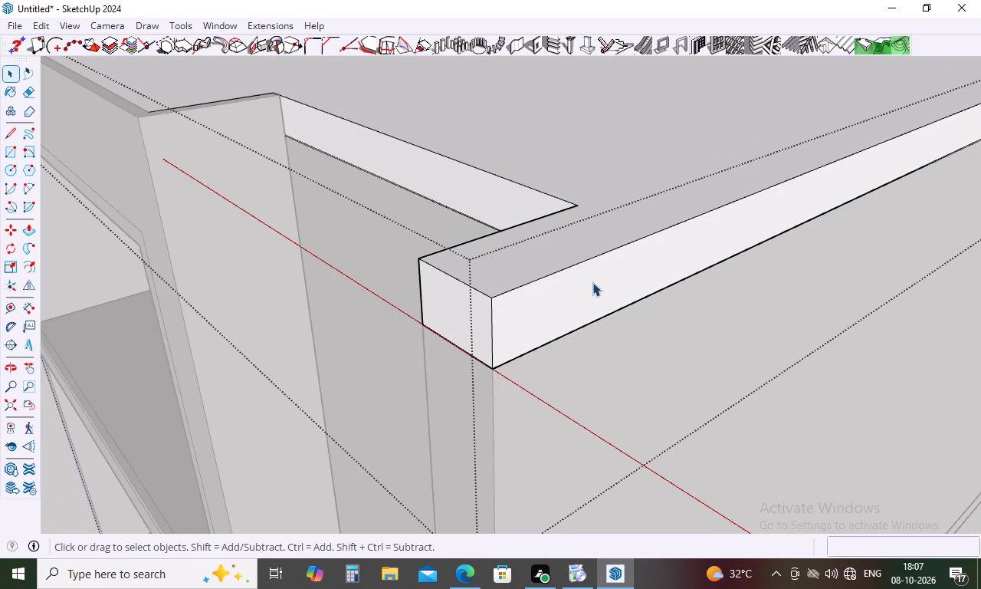
key(l)
click(576, 205)
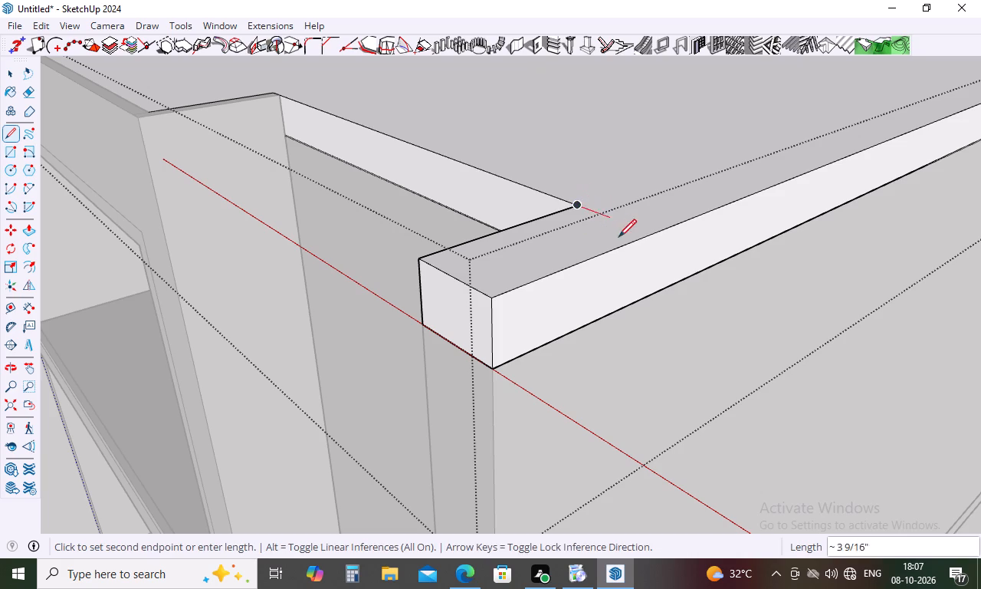
click(652, 237)
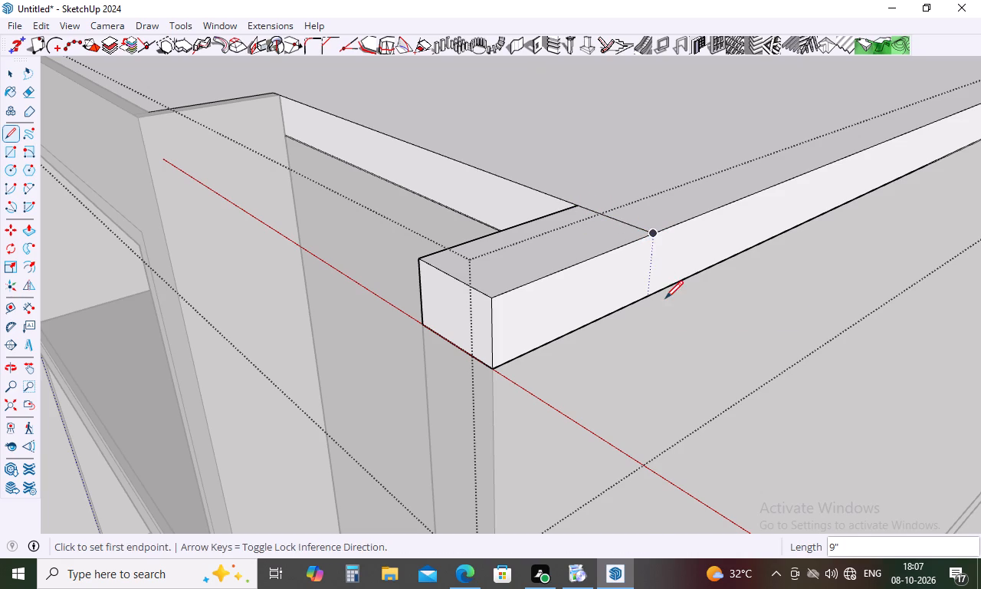
click(653, 234)
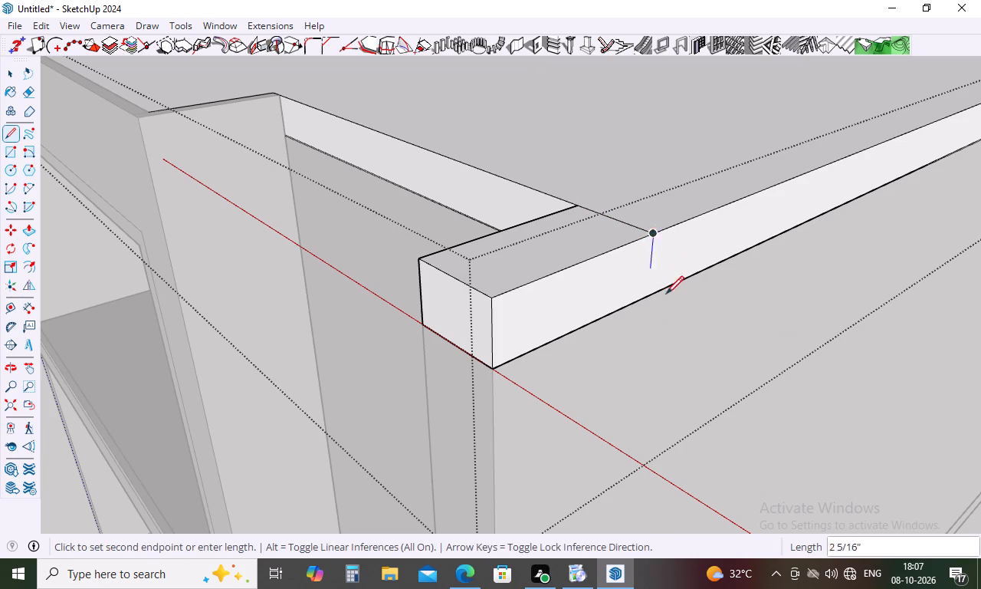
click(650, 295)
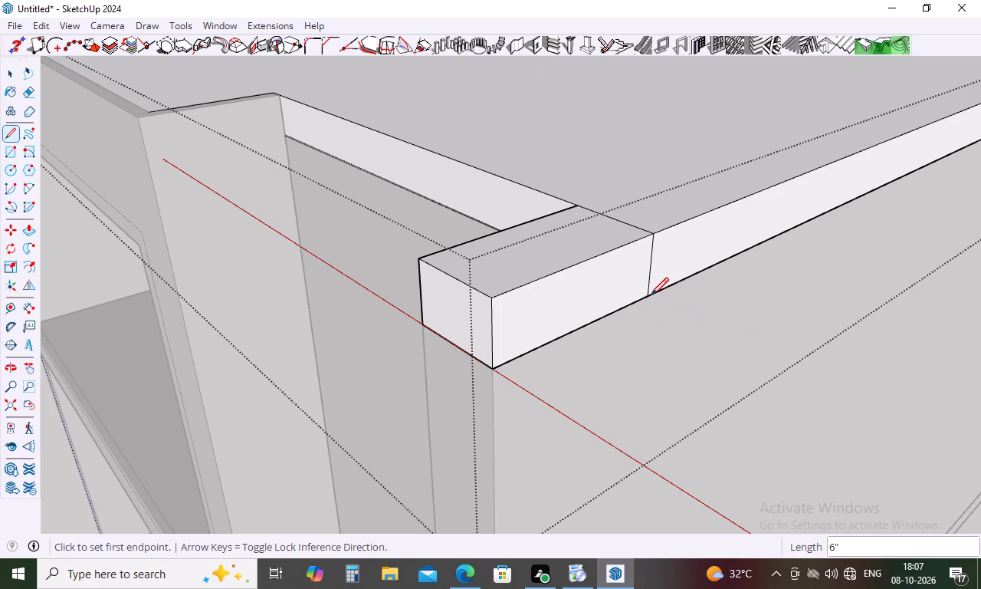
key(space)
Inside the roof slab group, delete the marked-off front corner block's top, front and inner side faces and their upper and vertical edges.
scroll(626, 301, down, 4)
middle_drag(626, 301, 842, 285)
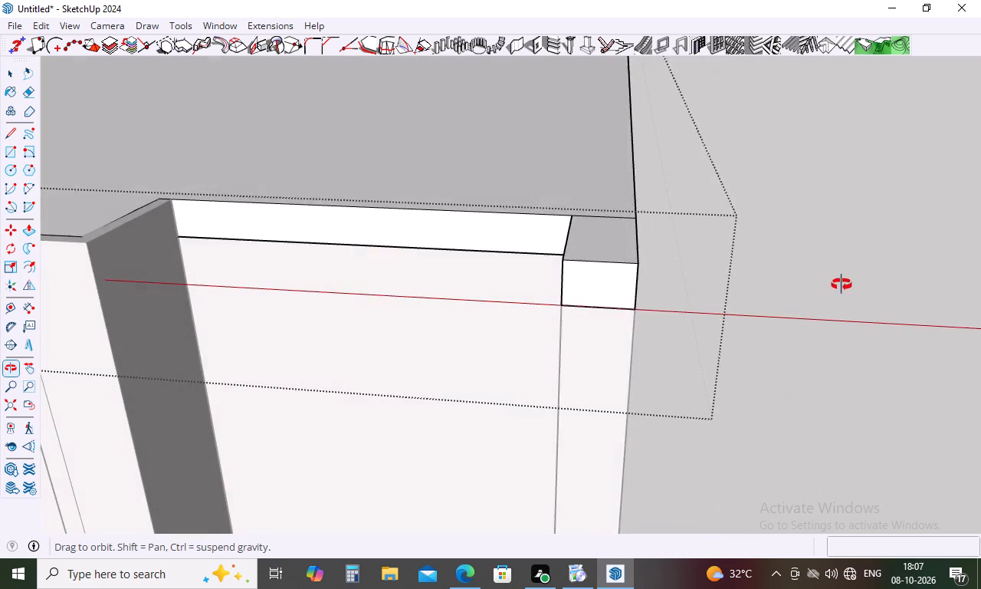
middle_drag(842, 285, 953, 305)
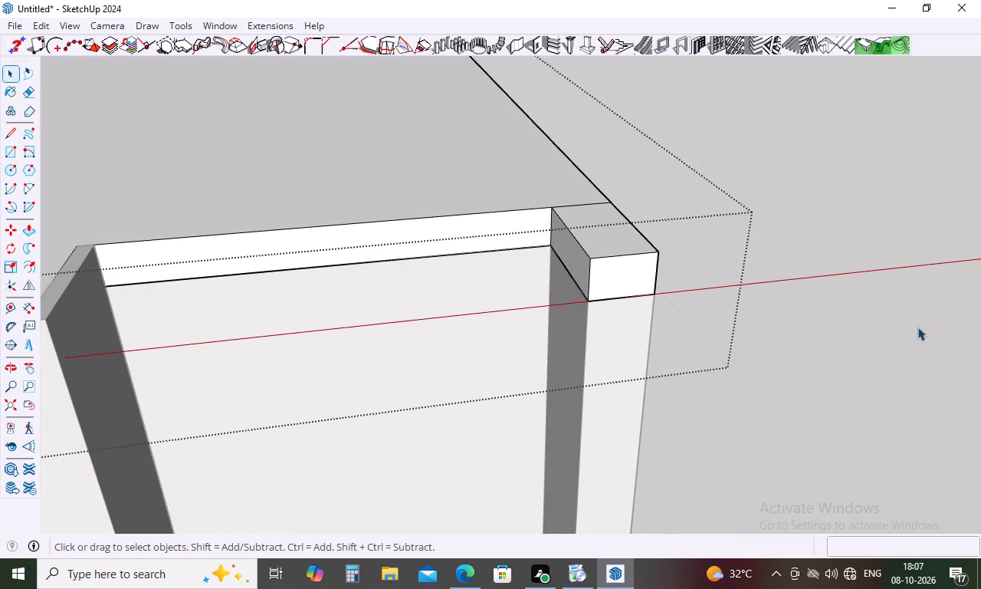
key(Escape)
double_click(638, 259)
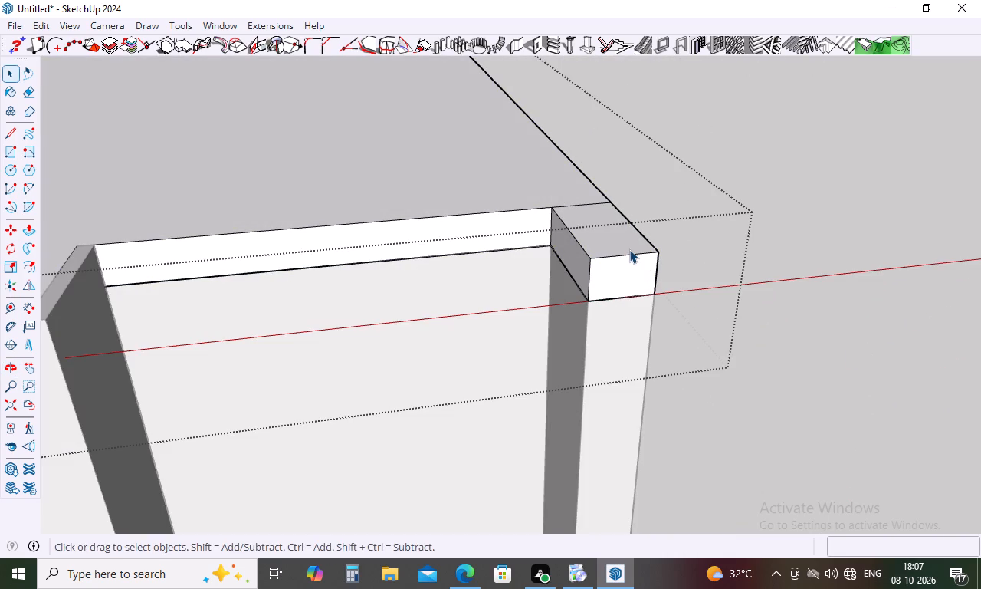
click(628, 245)
key(Delete)
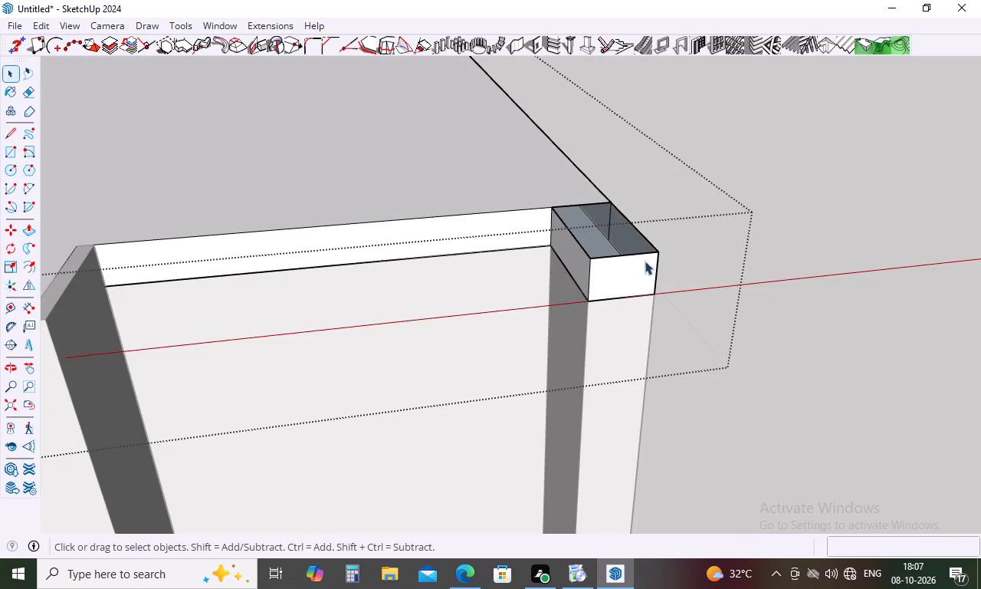
click(653, 248)
key(Delete)
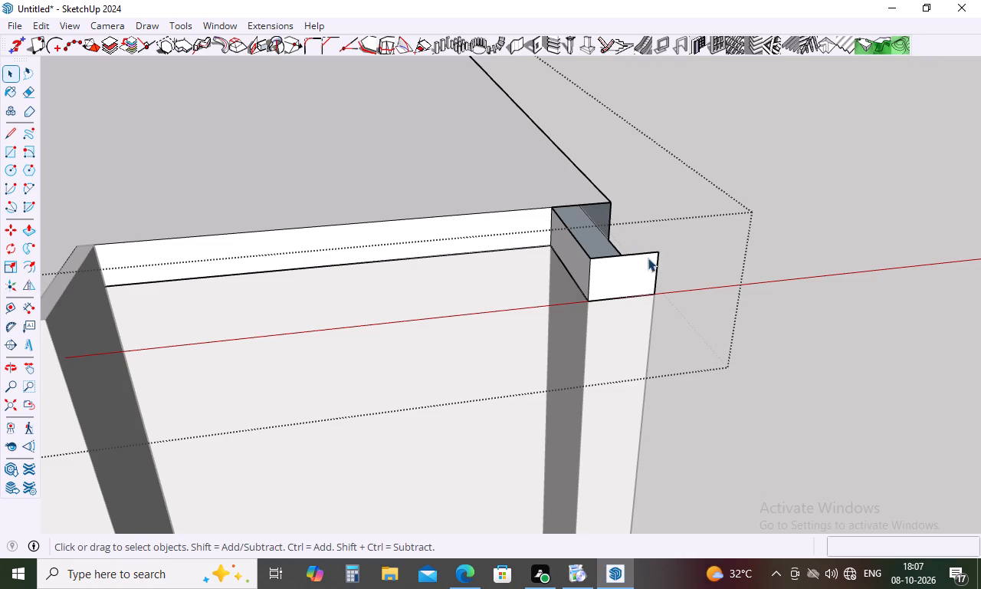
click(638, 252)
key(Delete)
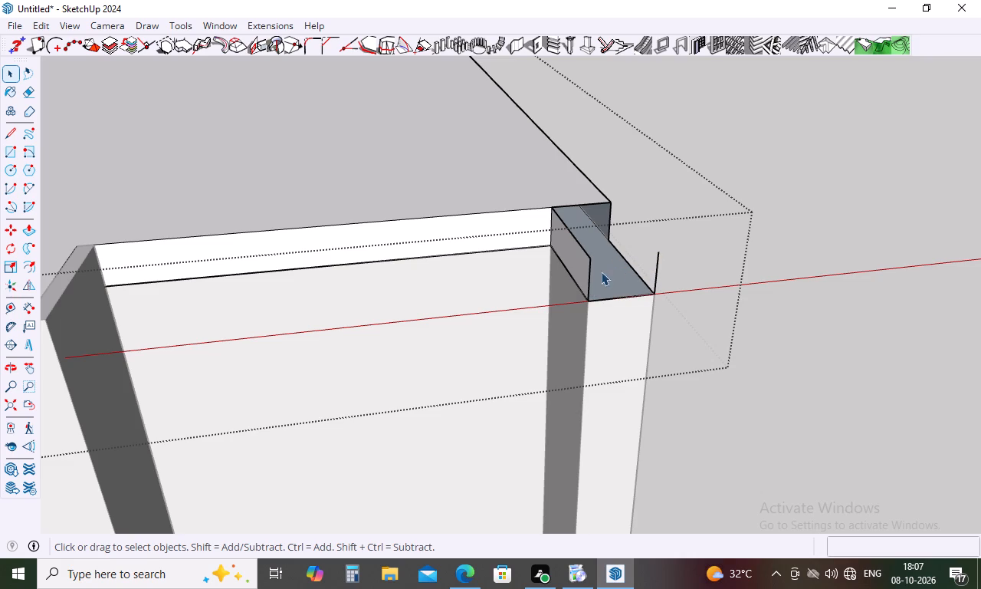
click(588, 278)
key(Delete)
click(583, 252)
key(Delete)
click(654, 268)
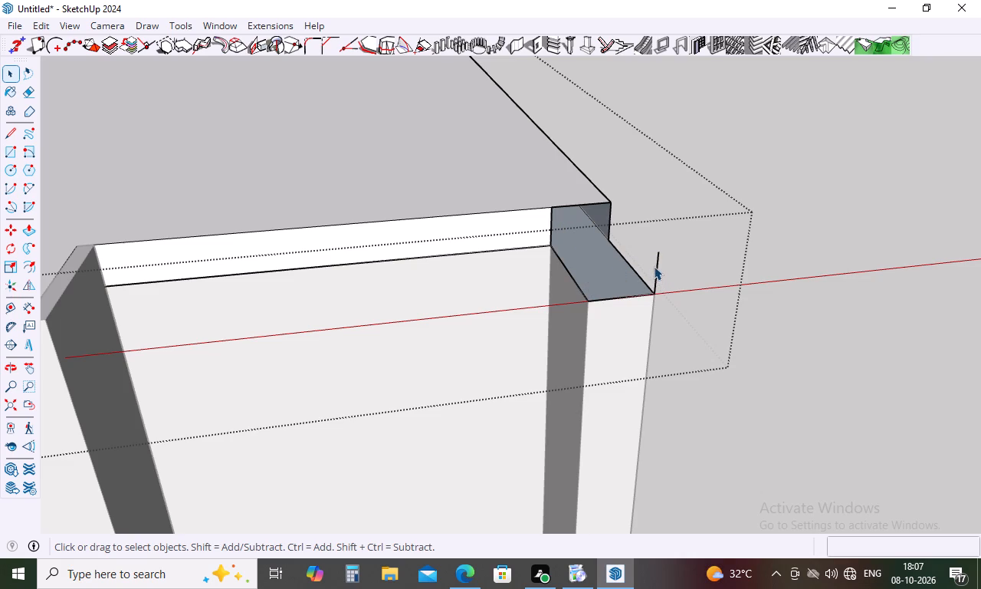
click(656, 262)
key(Delete)
Delete the corner block's remaining lower outer edge and close the roof slab group.
middle_drag(658, 262, 596, 222)
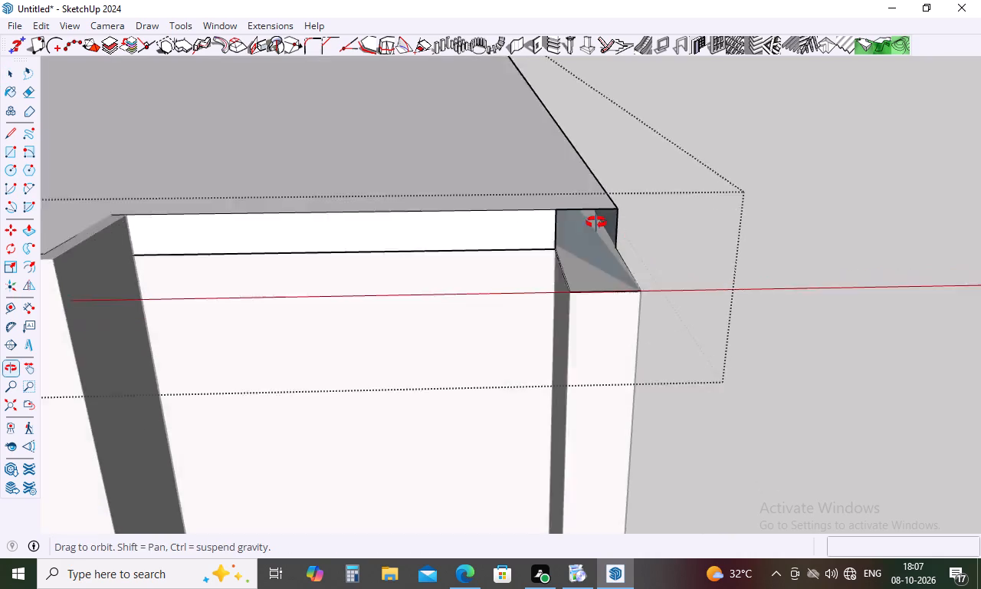
middle_drag(596, 222, 511, 160)
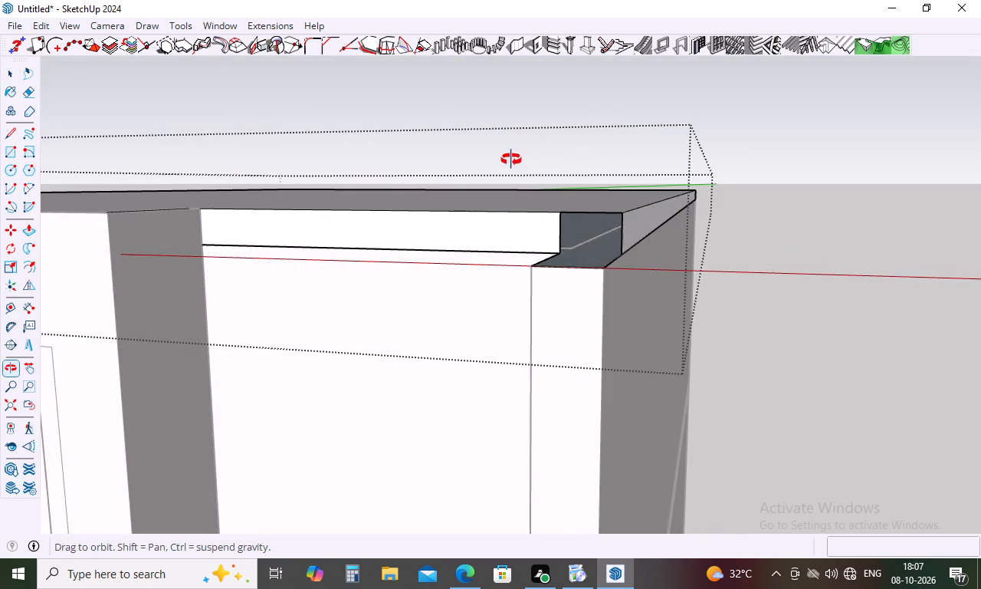
middle_drag(511, 160, 575, 191)
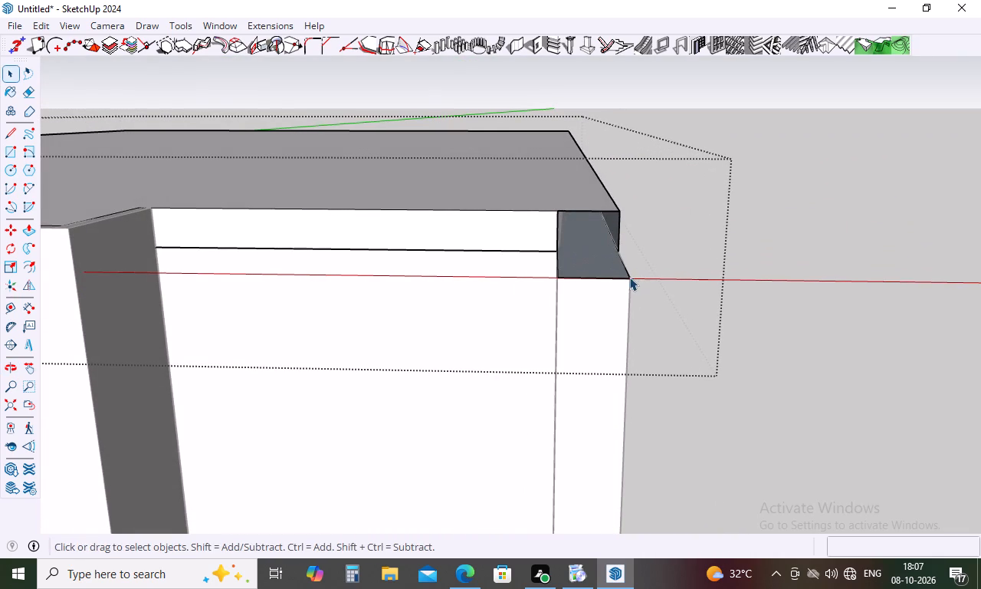
click(628, 270)
key(Delete)
middle_drag(638, 252, 449, 255)
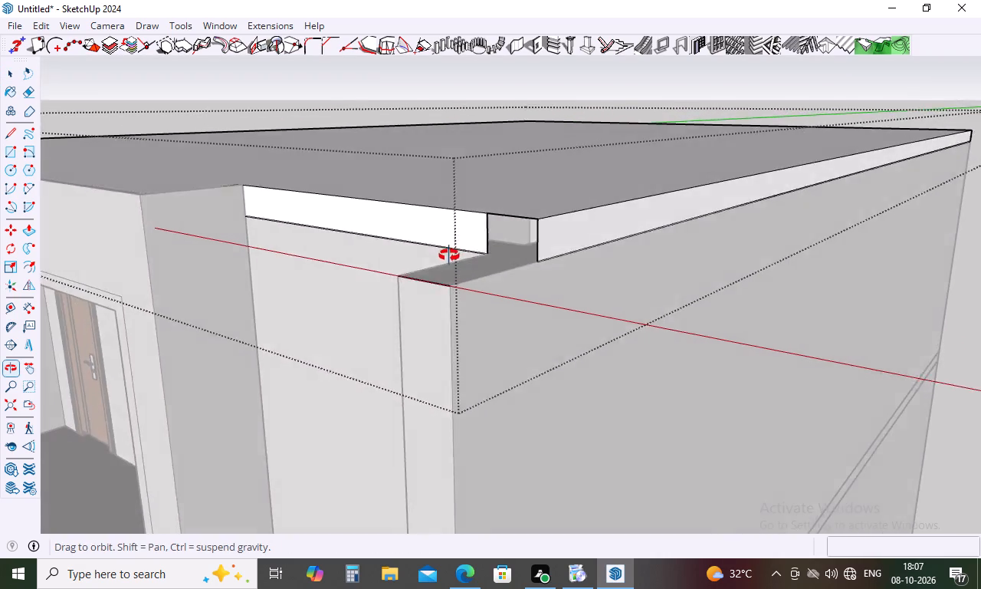
middle_drag(449, 255, 450, 302)
scroll(507, 287, down, 4)
middle_drag(514, 287, 597, 235)
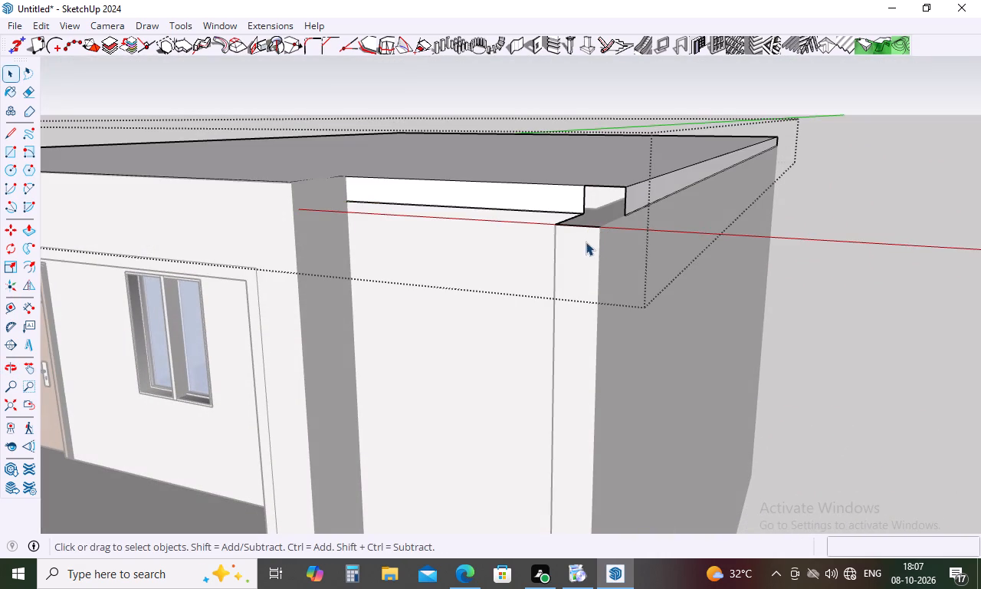
scroll(590, 205, down, 10)
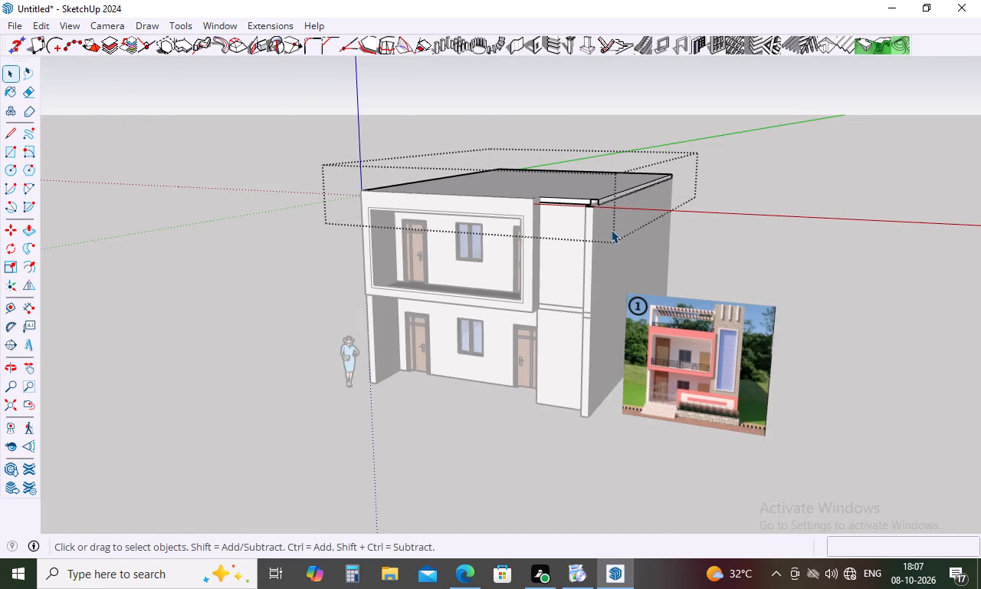
scroll(618, 166, up, 9)
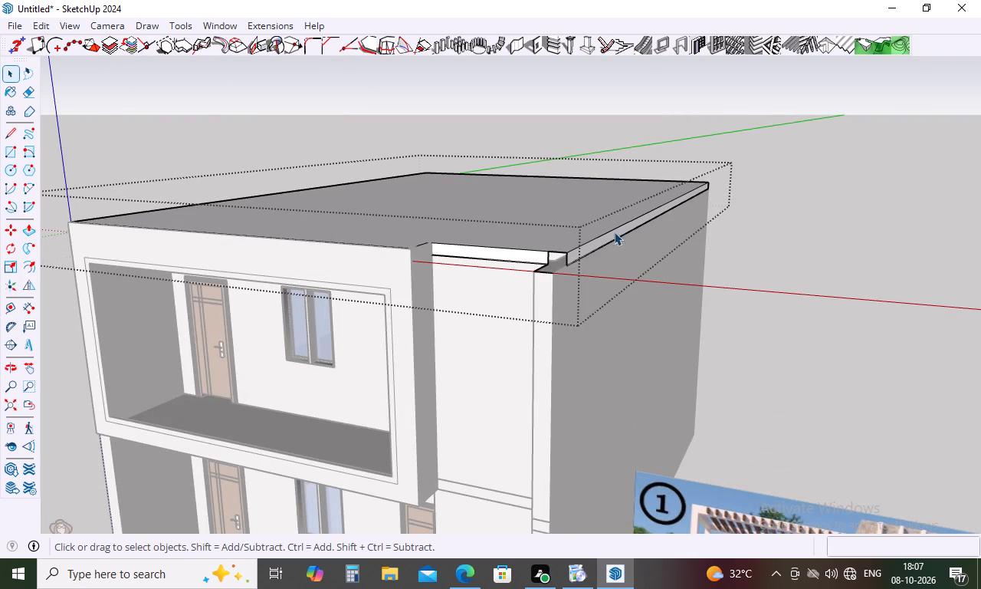
click(763, 311)
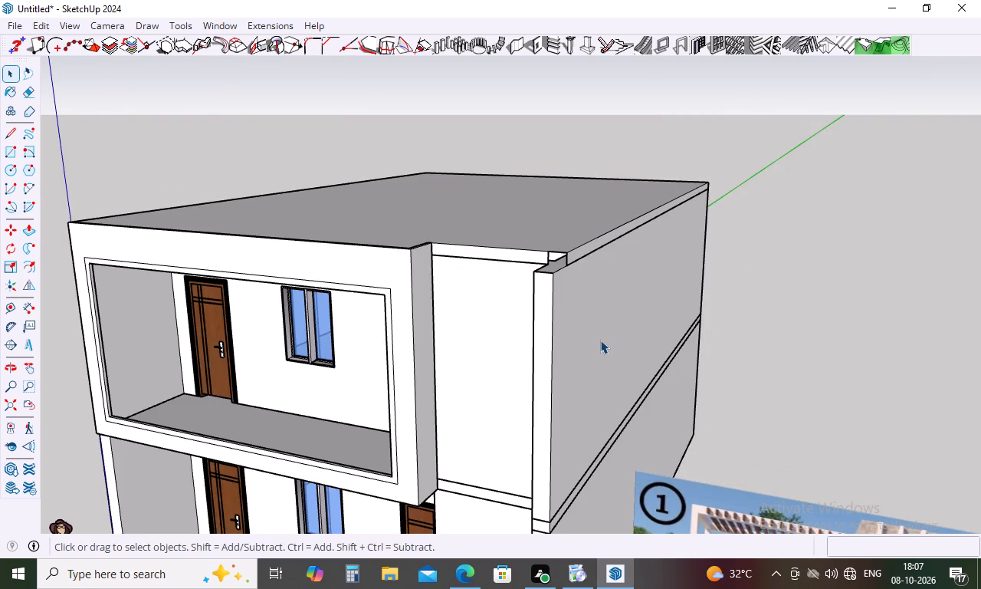
Move the roof slab group sideways along the red axis so its front corner clears the house walls.
key(m)
click(499, 251)
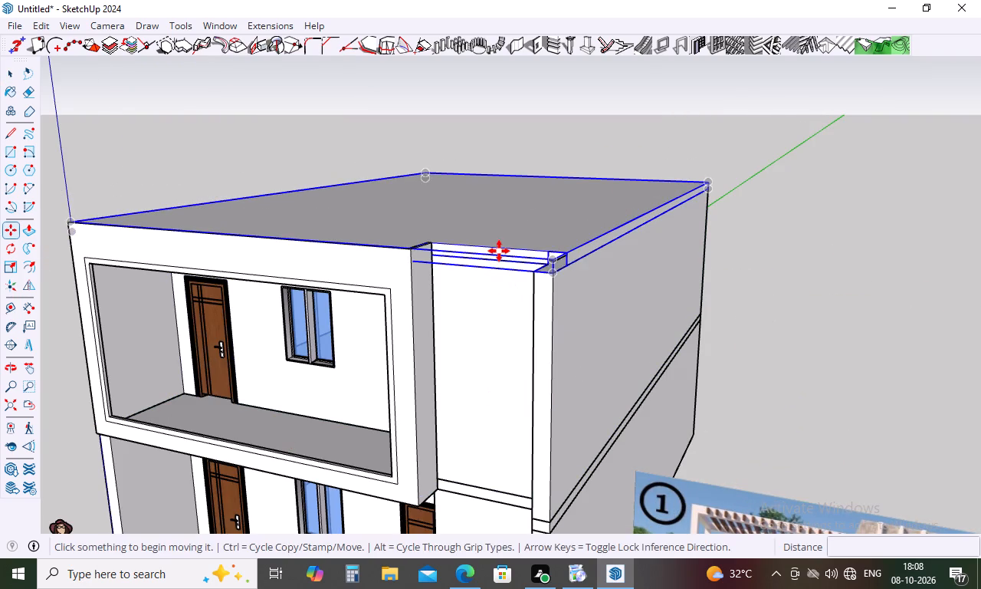
click(773, 234)
middle_drag(905, 304, 891, 251)
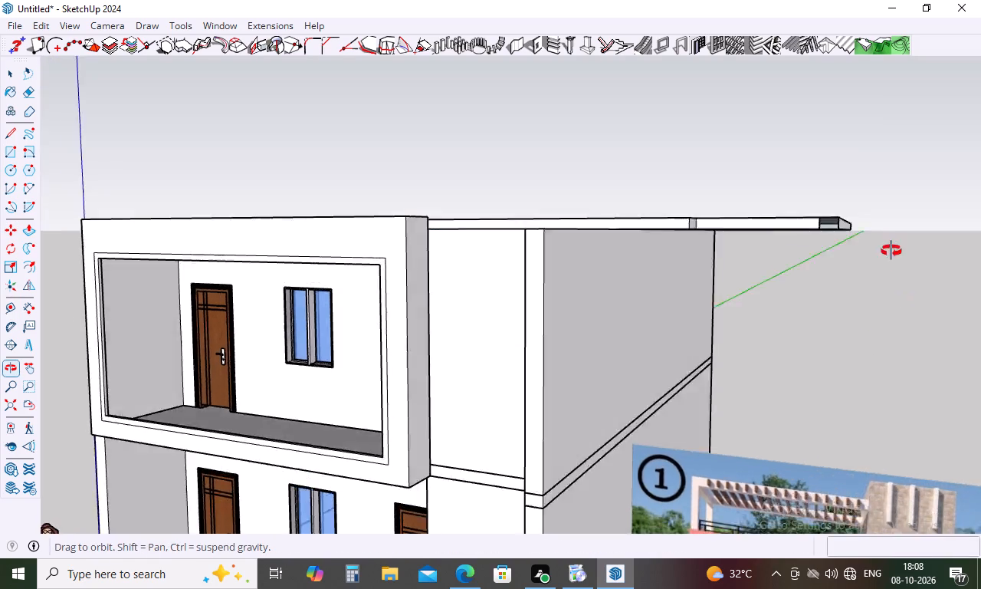
middle_drag(891, 251, 825, 182)
scroll(822, 193, up, 4)
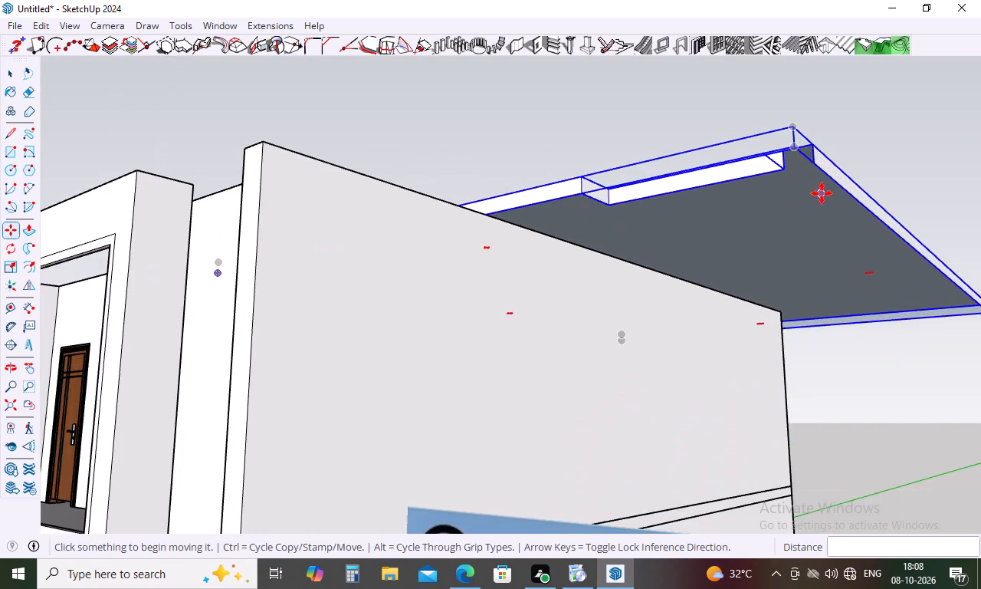
scroll(817, 193, up, 5)
key(Escape)
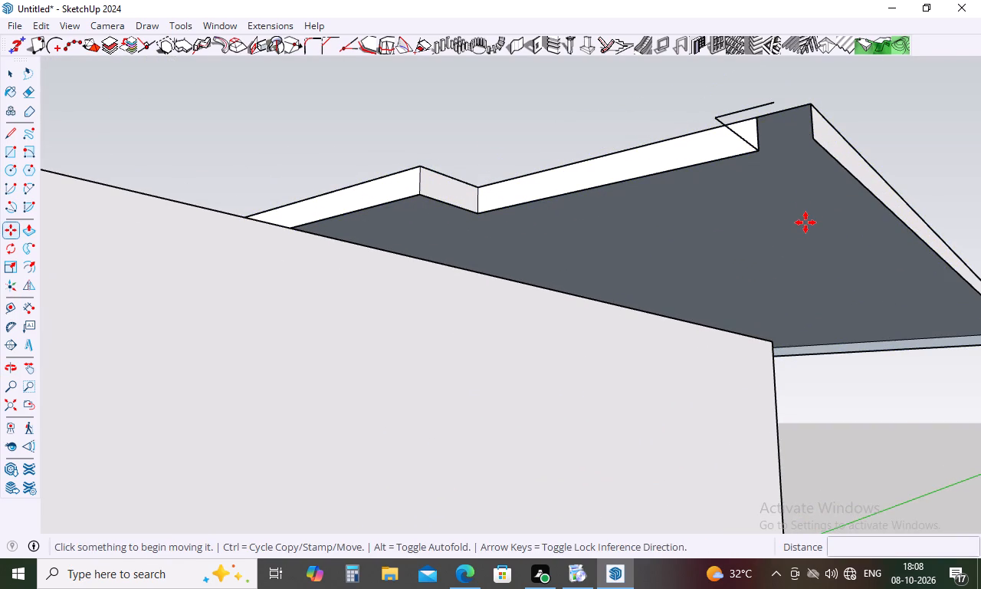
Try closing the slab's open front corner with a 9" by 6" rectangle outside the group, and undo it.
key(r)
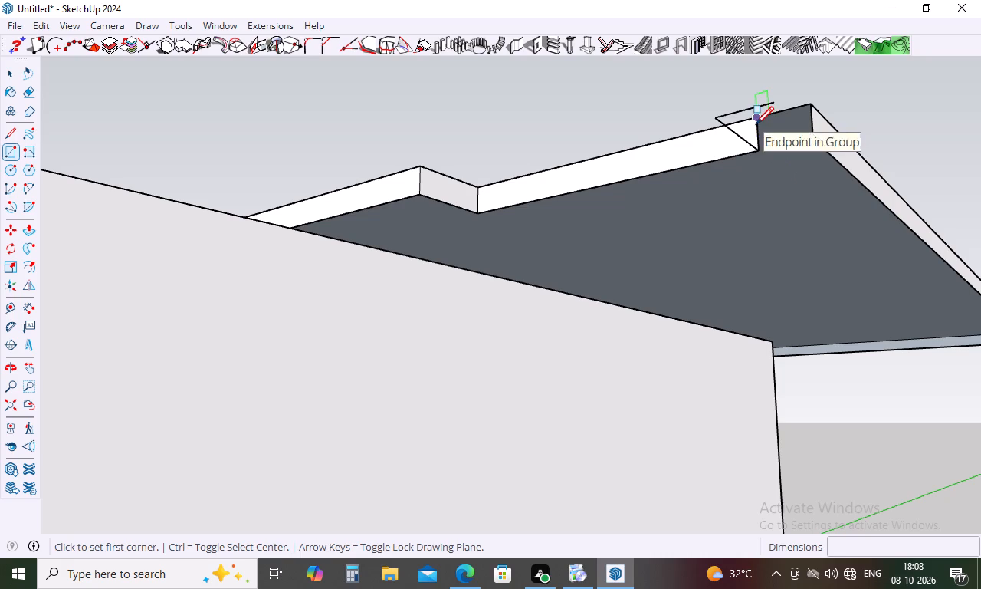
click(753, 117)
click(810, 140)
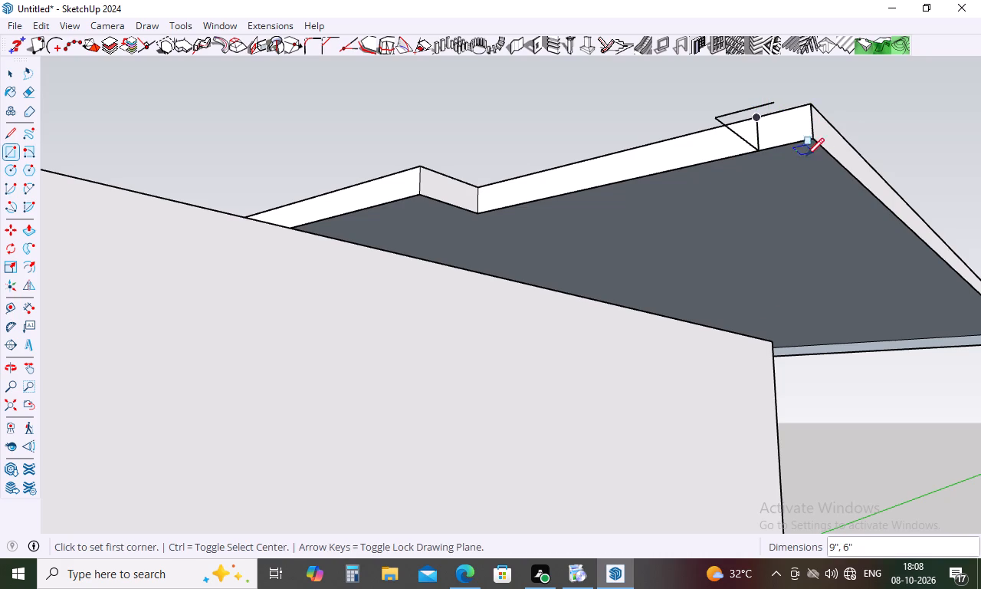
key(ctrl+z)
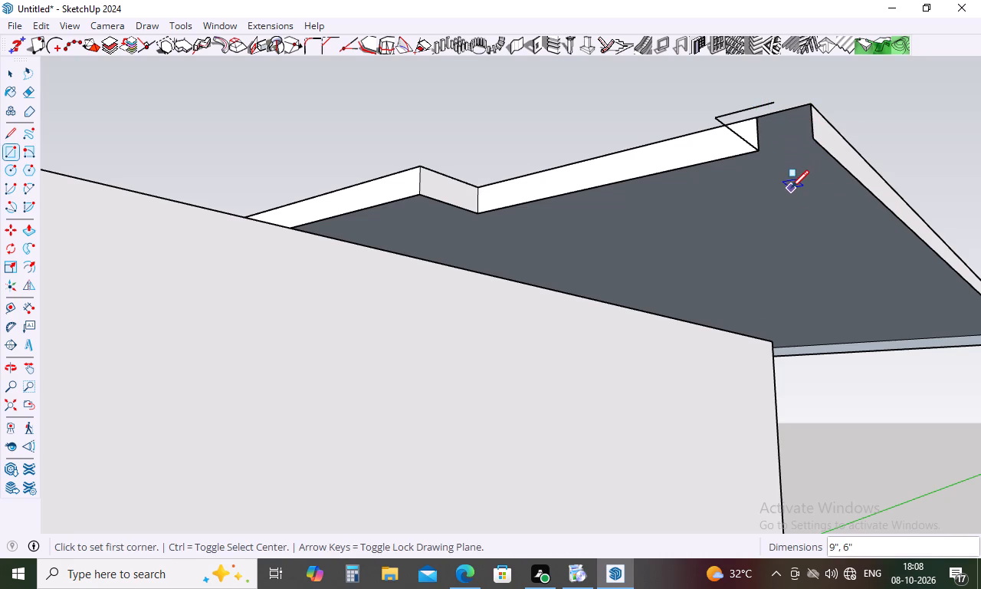
Open the roof slab group and draw a rectangle that closes the open front face at its outer corner.
key(space)
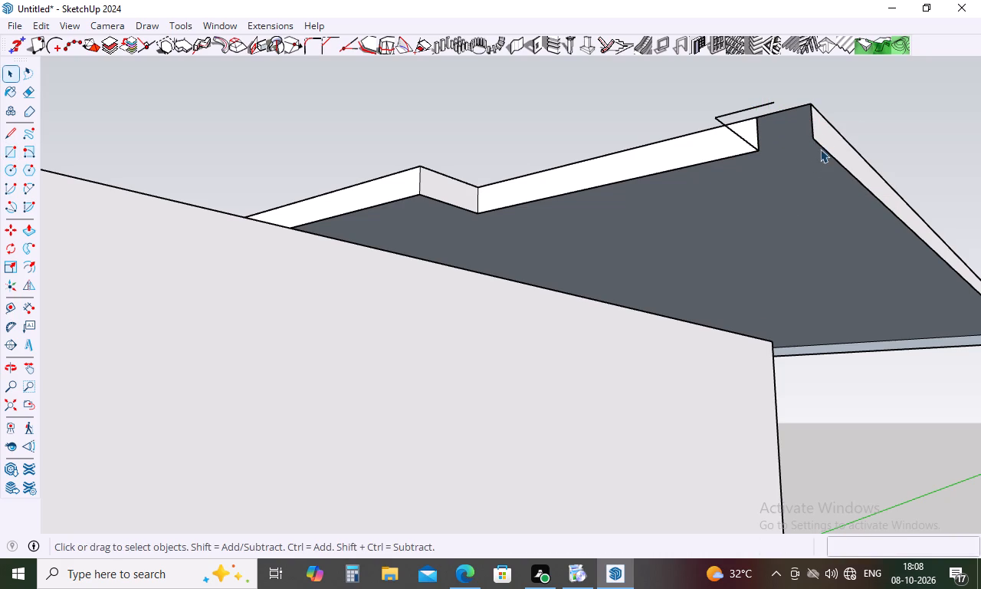
double_click(829, 137)
middle_drag(799, 152, 881, 287)
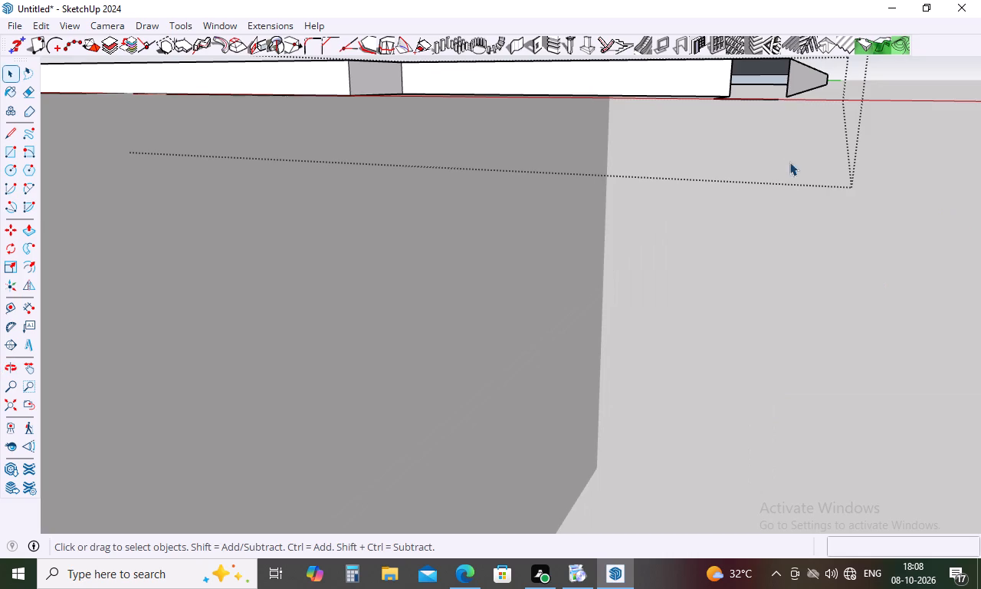
scroll(753, 139, down, 9)
scroll(750, 100, up, 8)
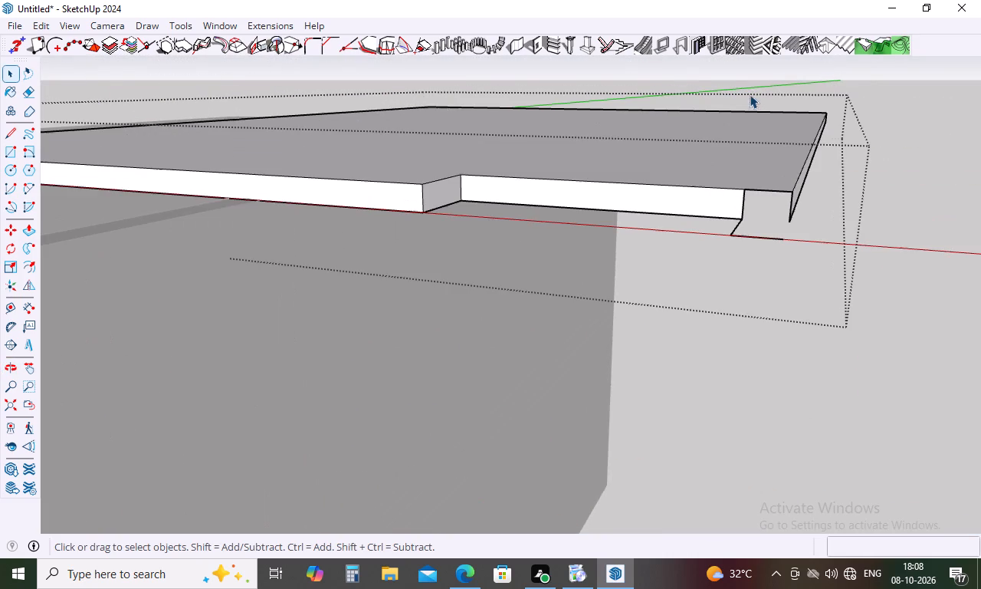
key(r)
click(740, 191)
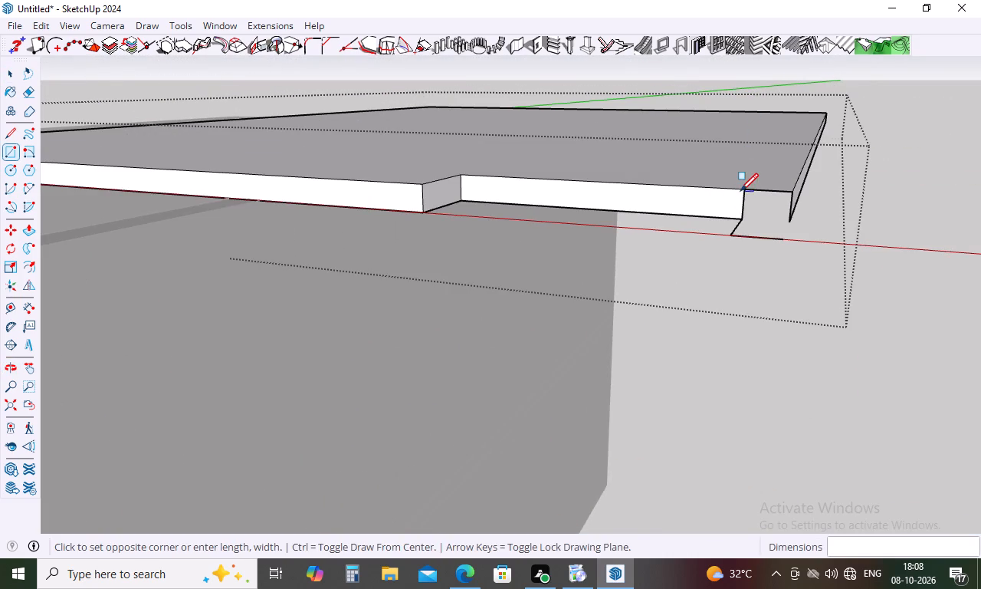
click(792, 225)
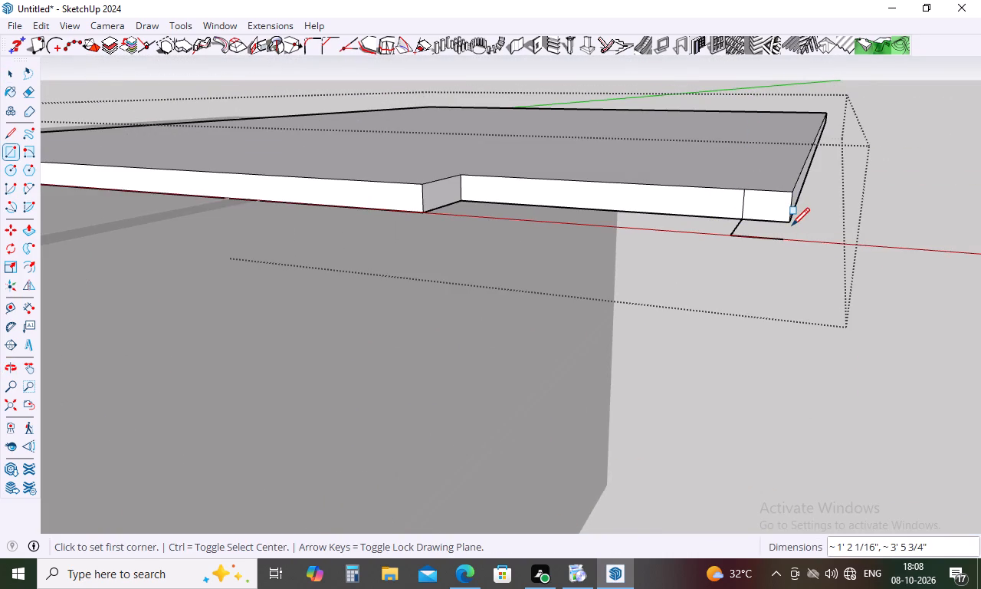
key(Escape)
Erase the vertical dividing line on the slab's front face and the loose leftover edges below the corner.
key(r)
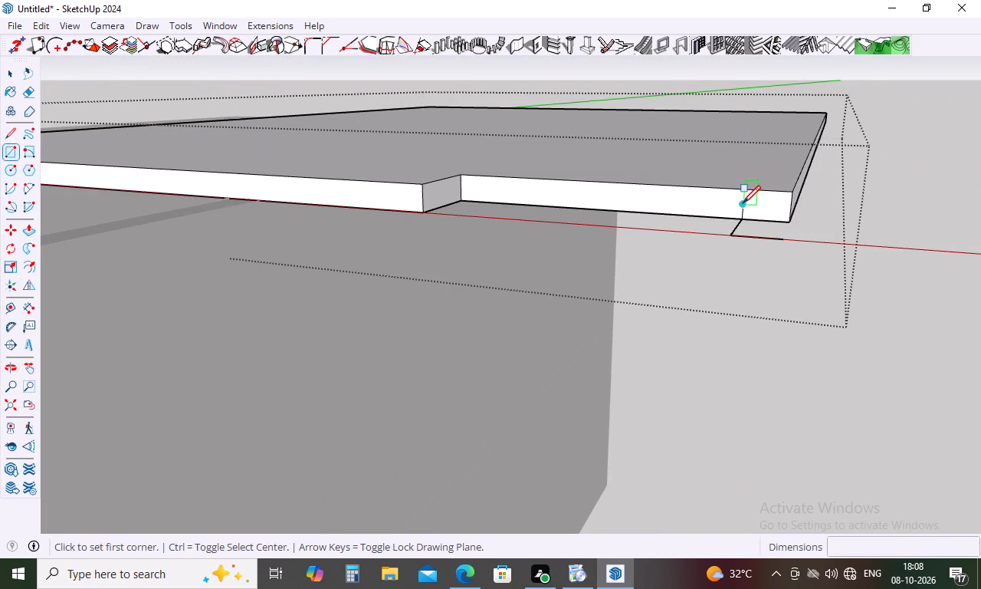
key(space)
key(e)
click(743, 206)
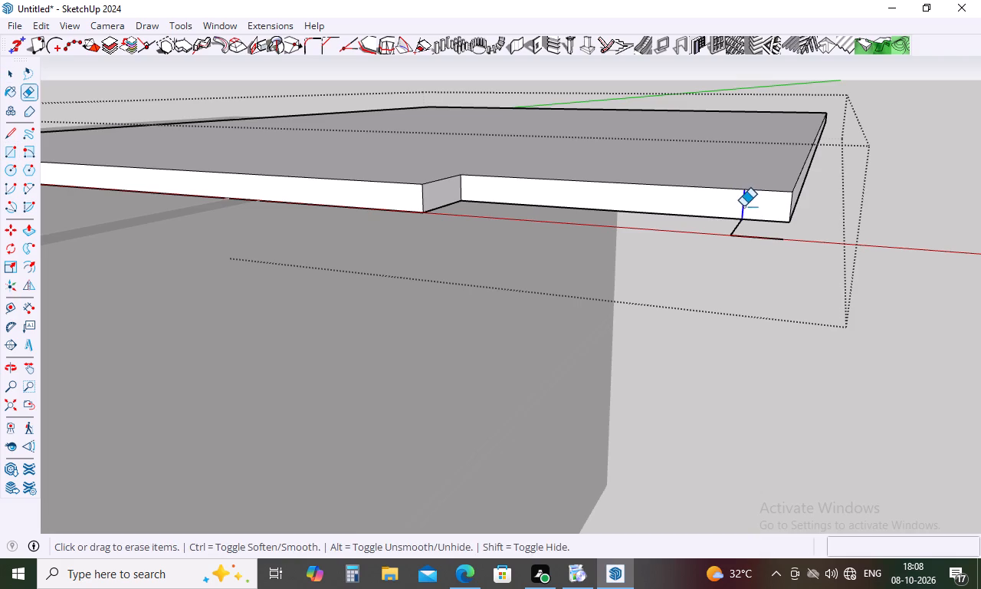
click(751, 239)
drag(738, 232, 730, 229)
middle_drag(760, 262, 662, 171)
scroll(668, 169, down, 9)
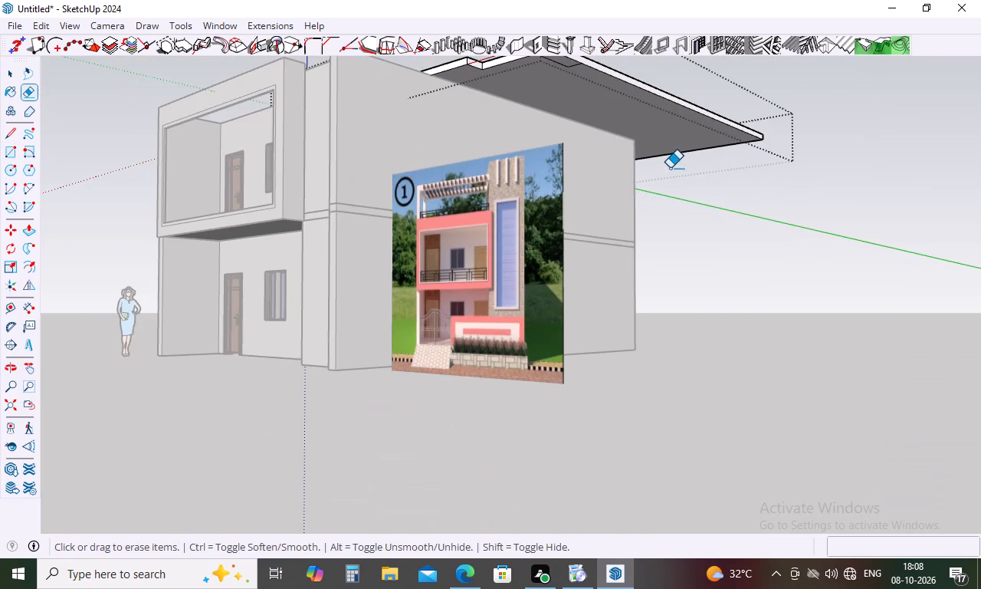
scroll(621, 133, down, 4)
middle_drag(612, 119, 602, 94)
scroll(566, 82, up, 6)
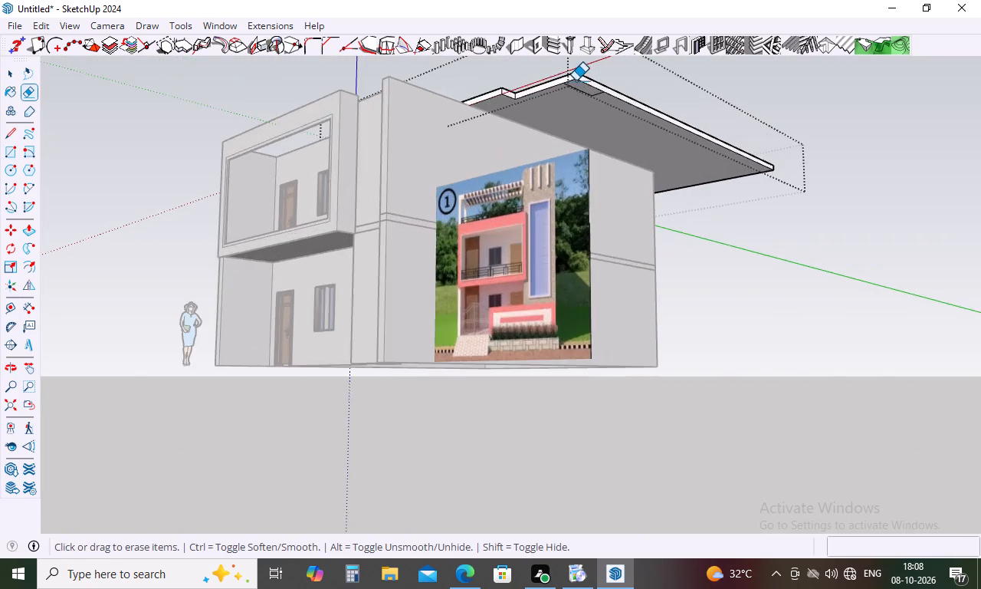
Erase the two leftover edges on the underside of the roof slab near its front corner.
scroll(576, 81, up, 20)
scroll(576, 81, up, 5)
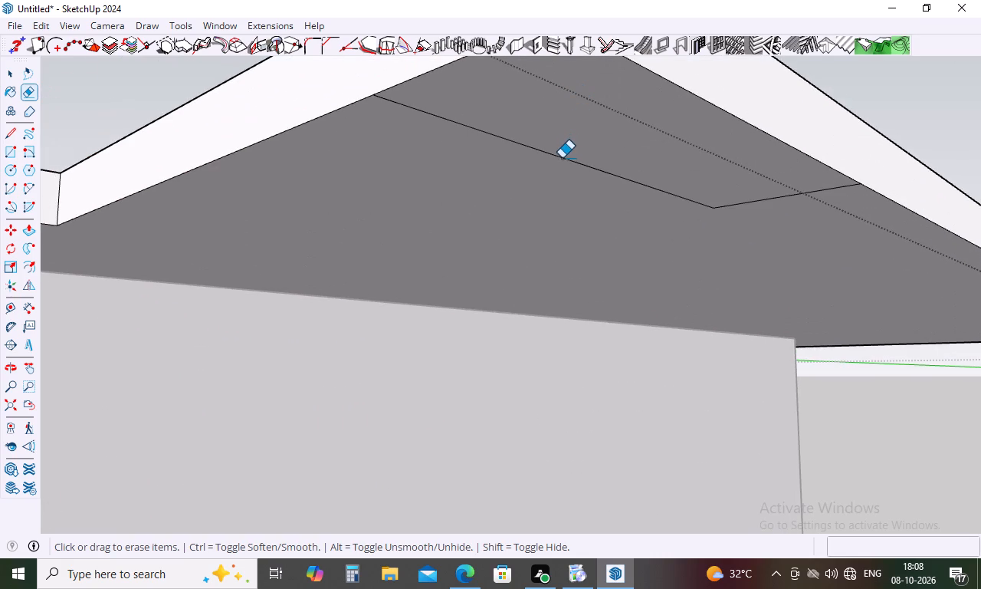
click(562, 160)
click(763, 201)
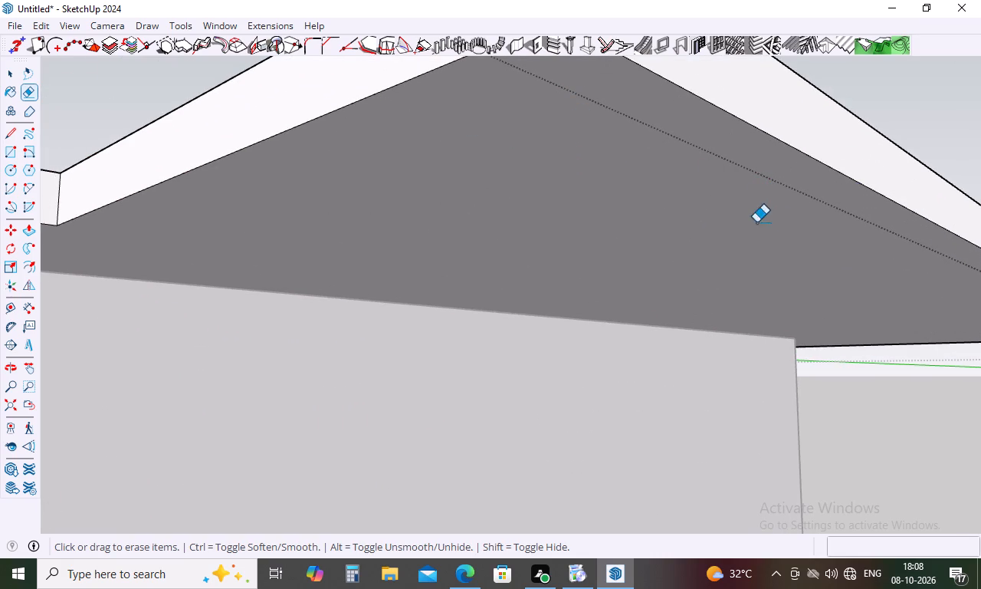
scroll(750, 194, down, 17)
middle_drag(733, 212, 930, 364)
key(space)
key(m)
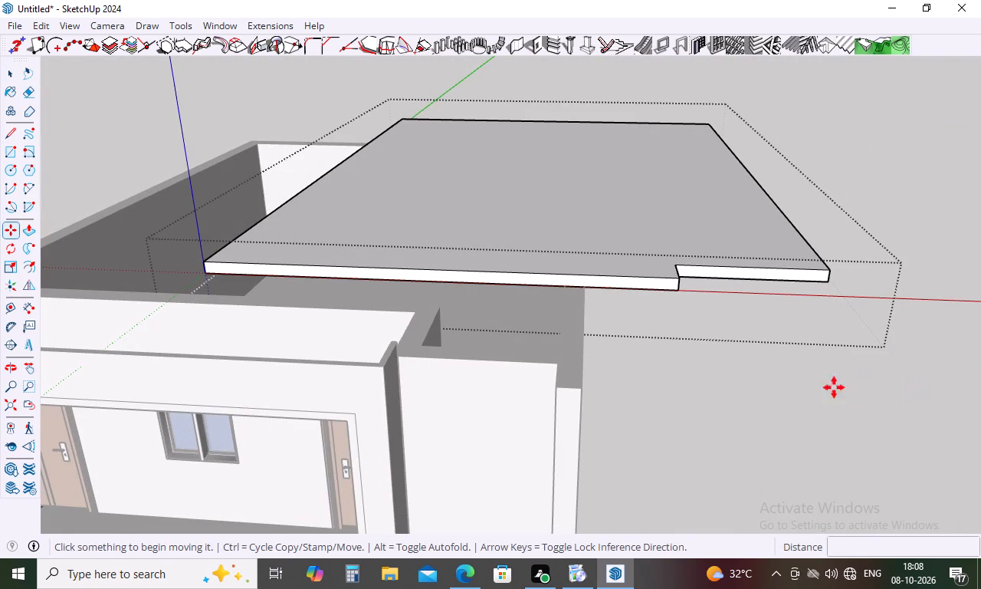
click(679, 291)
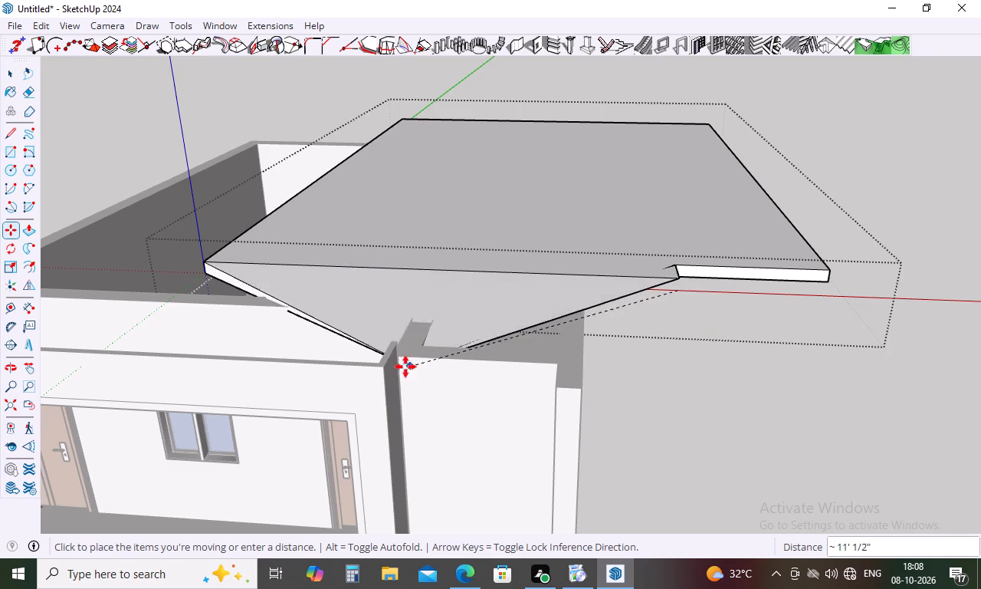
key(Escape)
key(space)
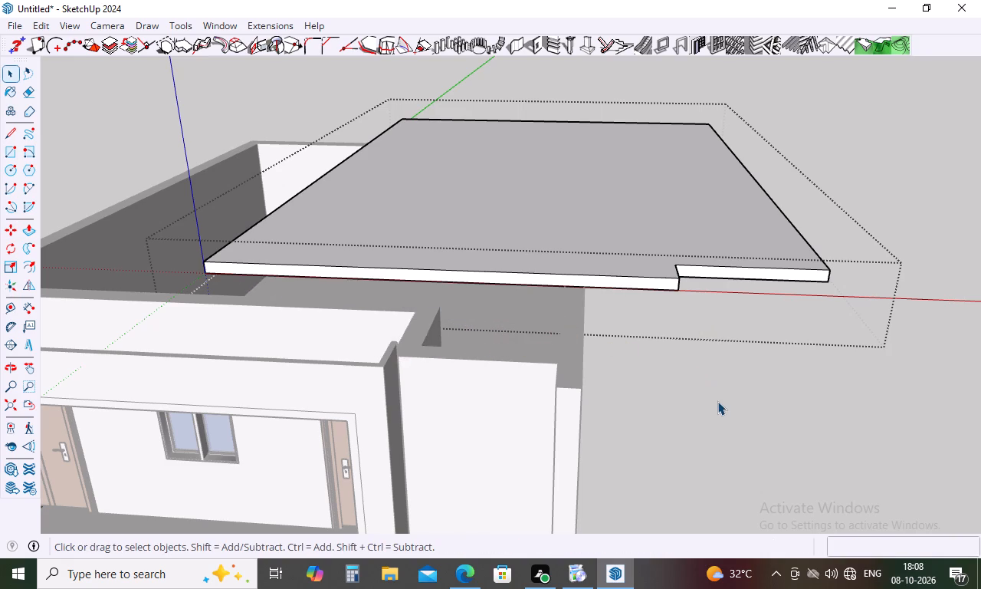
Exit the roof slab group and move the whole slab by its bottom front corner onto the upper storey's front corner.
click(717, 401)
scroll(769, 308, down, 5)
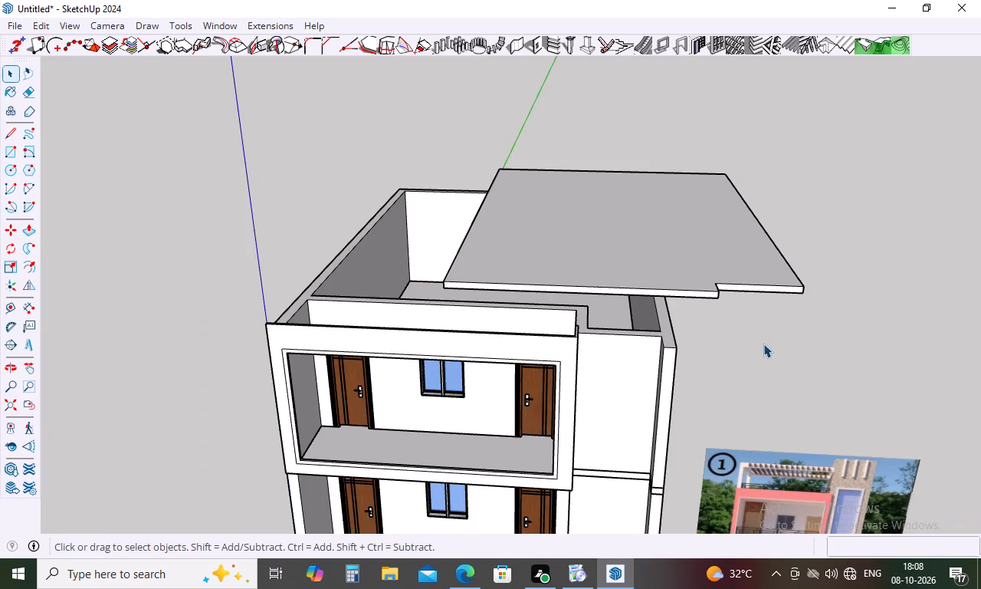
key(m)
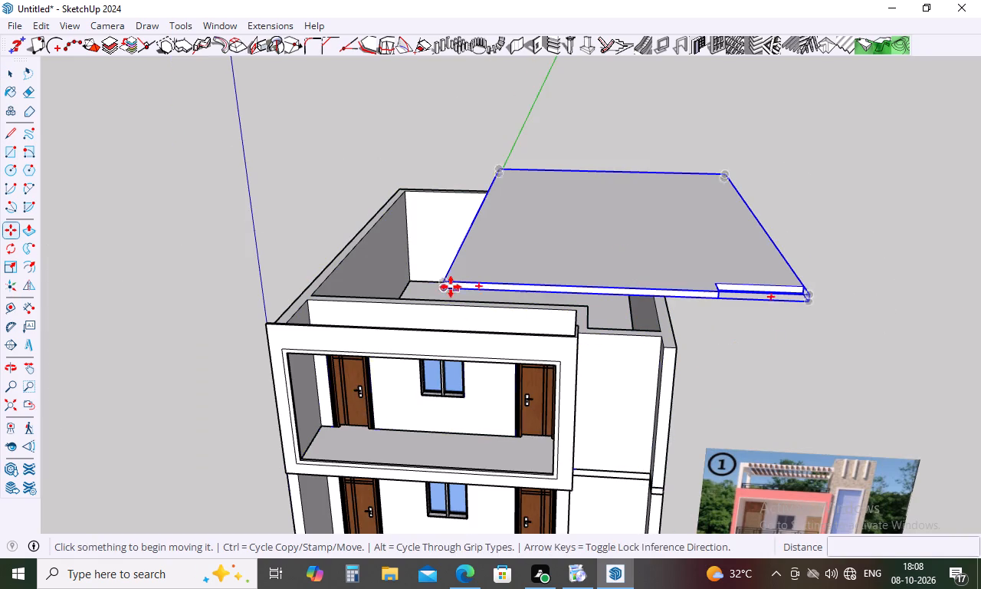
click(443, 288)
scroll(265, 318, up, 10)
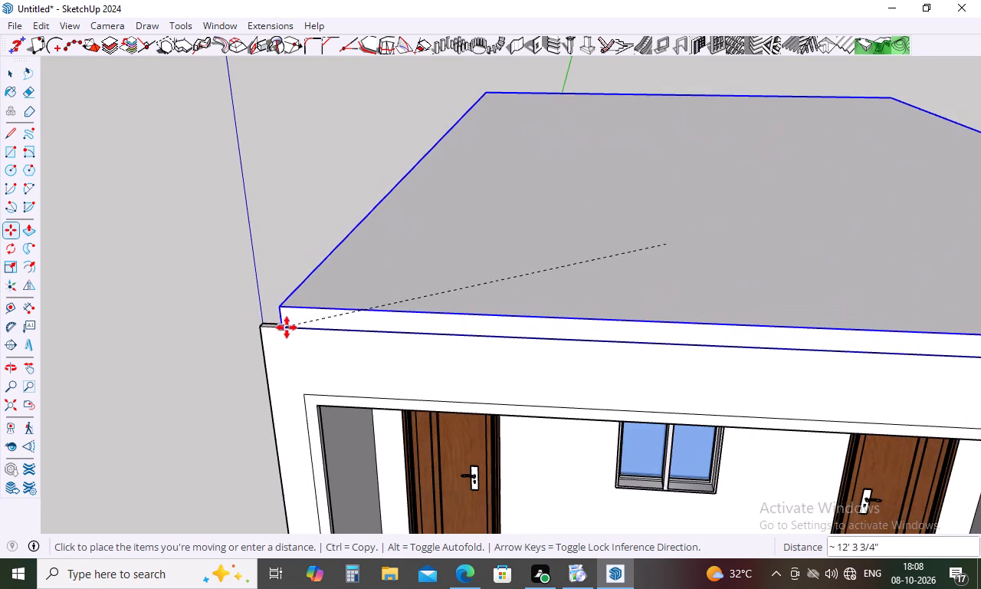
middle_drag(287, 327, 382, 485)
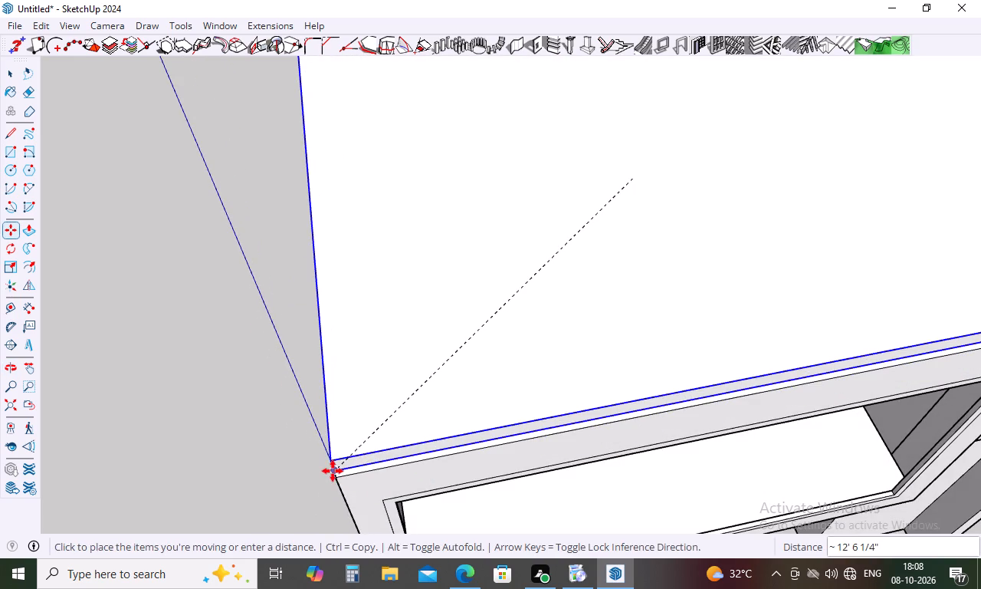
click(334, 470)
Shift the roof slab inward and lower it so its bottom corner meets the side wall's top edge behind the front wall.
middle_drag(359, 475, 612, 342)
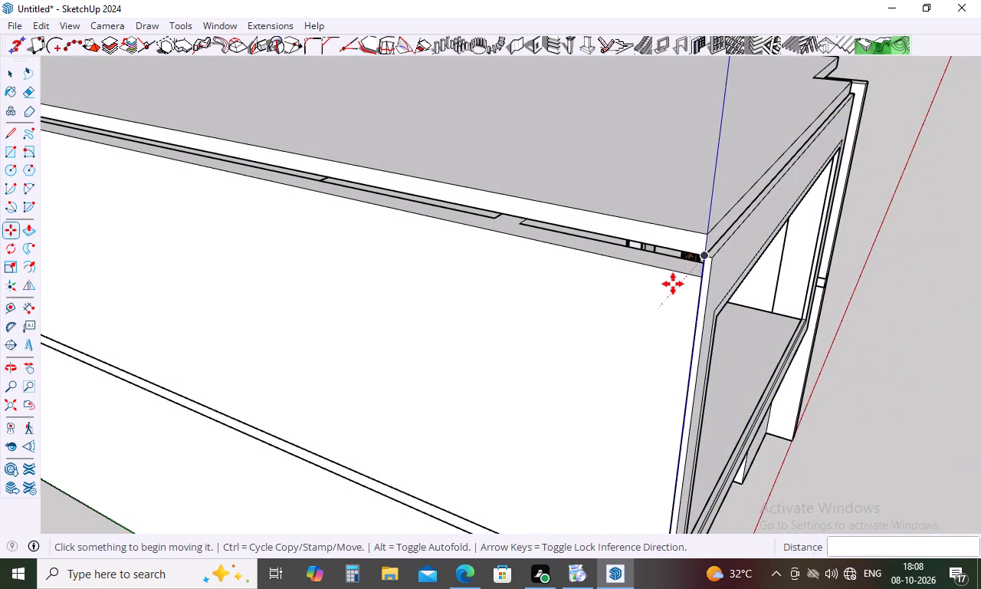
click(704, 245)
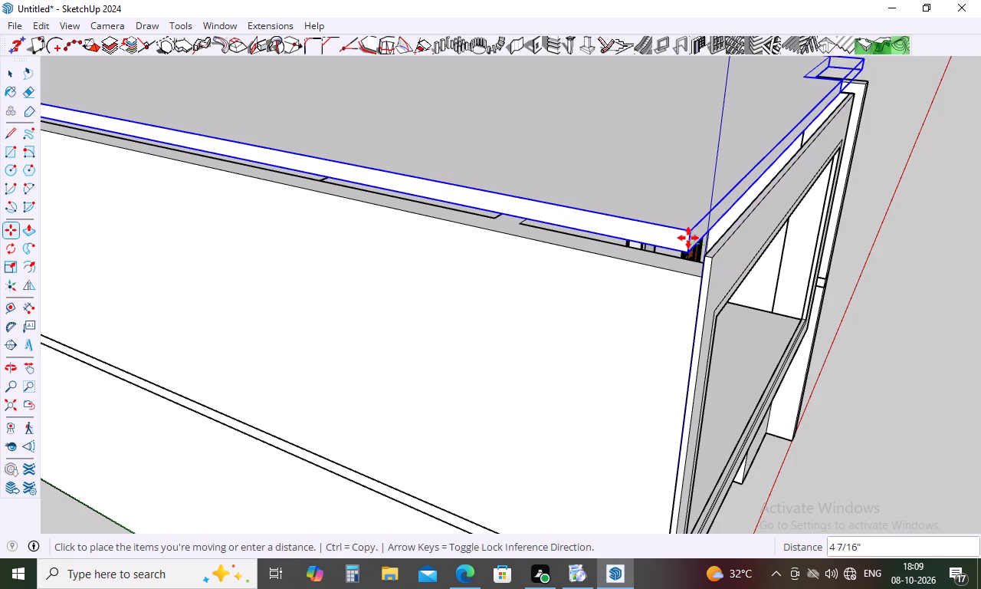
click(662, 239)
click(661, 252)
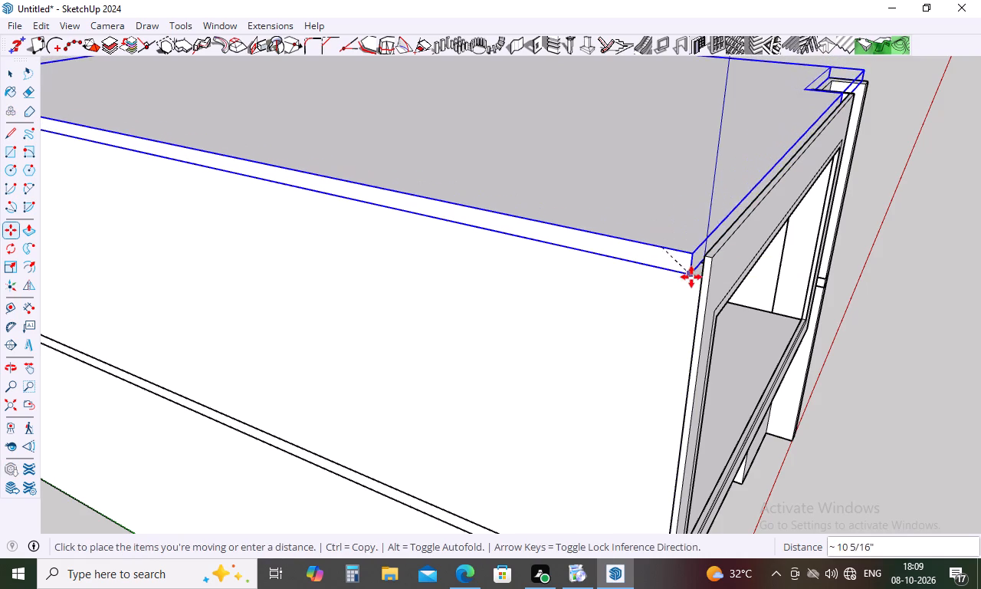
click(697, 277)
scroll(577, 275, down, 9)
middle_drag(832, 327, 412, 294)
middle_drag(770, 242, 775, 242)
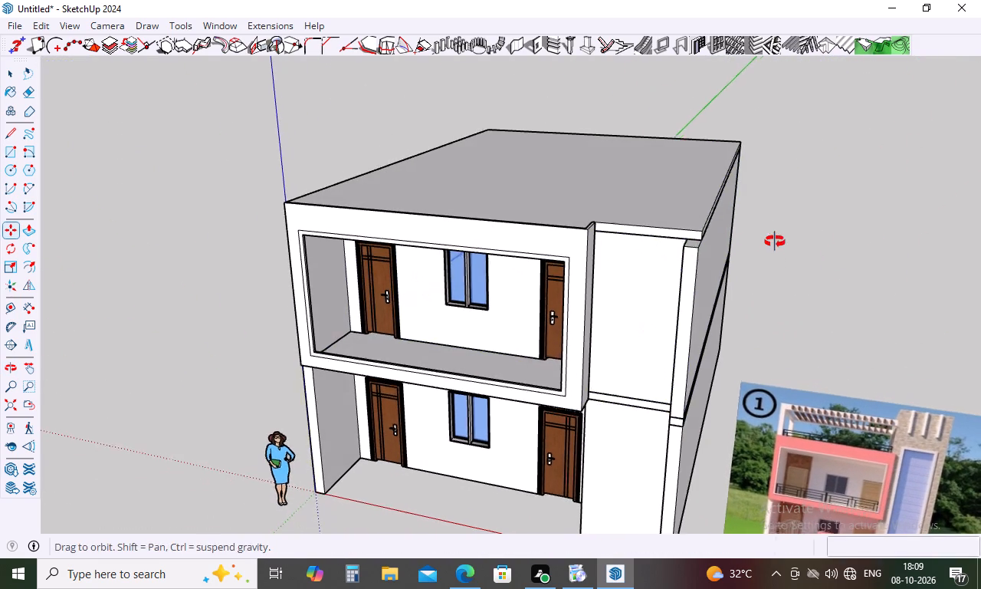
middle_drag(775, 242, 775, 202)
Delete the old floor slab between the ground floor and the upper storey.
key(space)
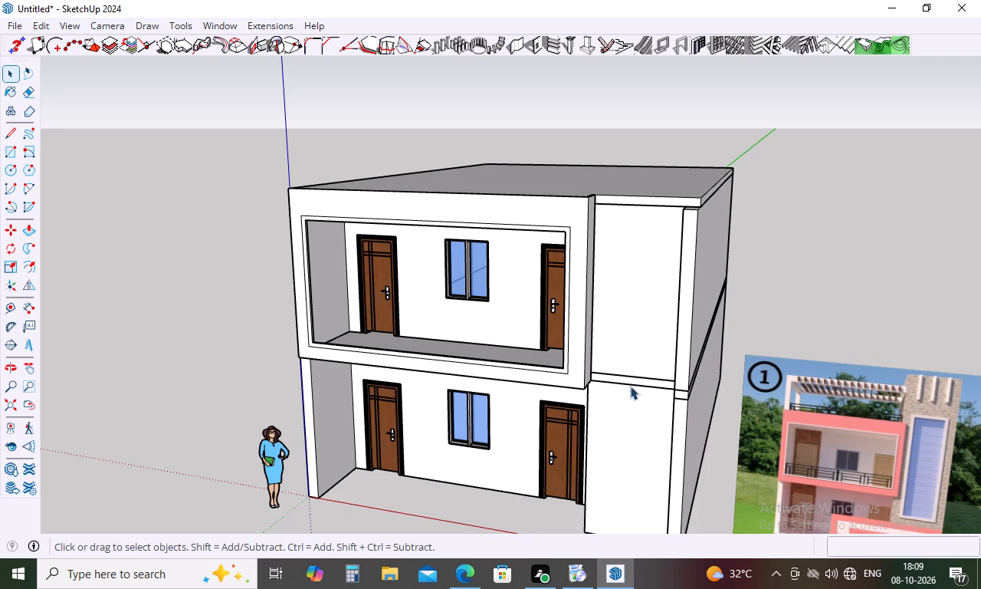
click(635, 378)
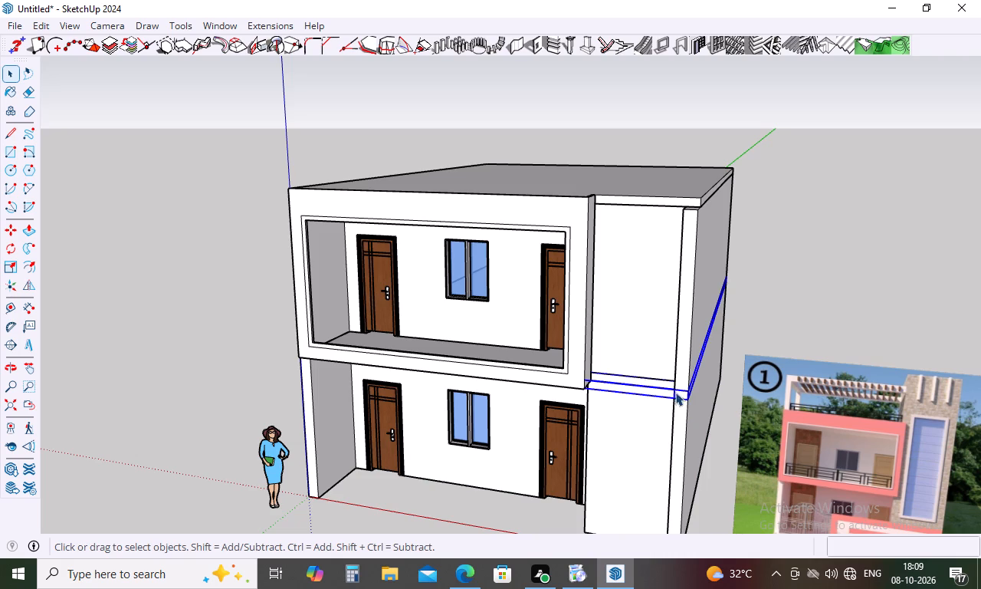
key(Delete)
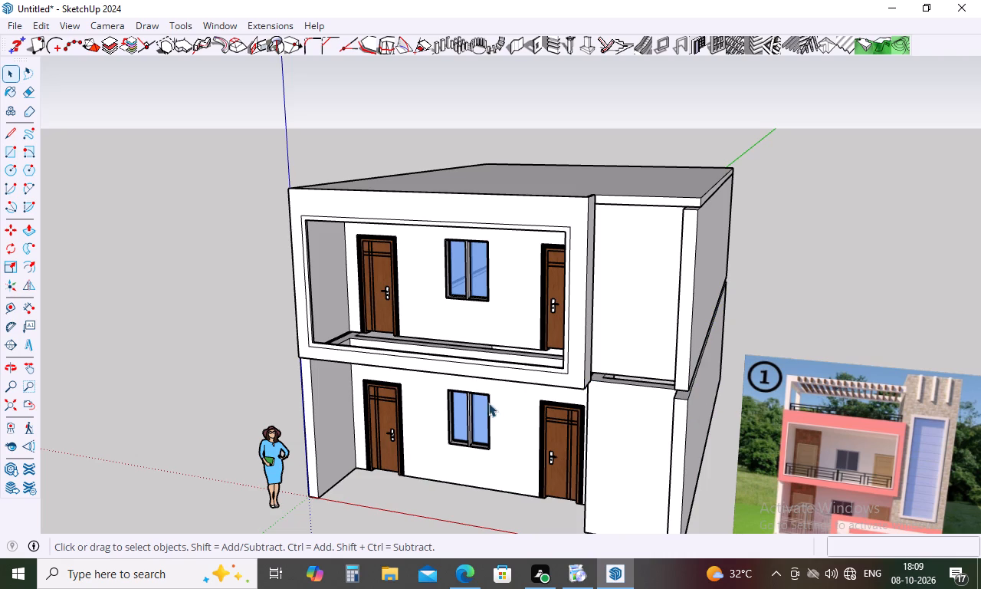
Copy the roof slab 10' 6" straight down onto the top of the ground-floor walls, and deselect it.
click(677, 197)
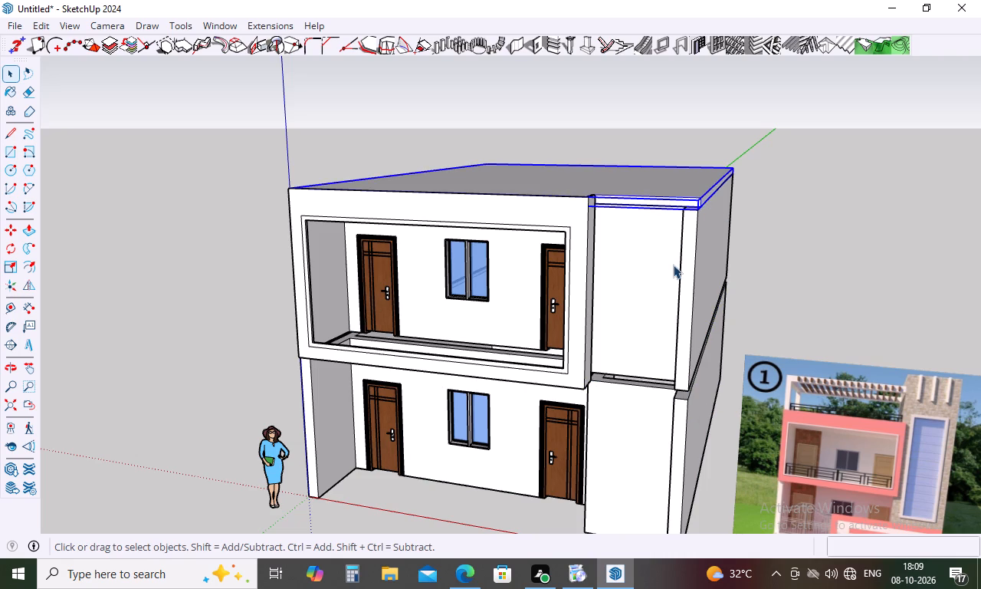
key(m)
middle_drag(638, 272, 980, 266)
middle_drag(423, 202, 594, 219)
scroll(617, 219, up, 9)
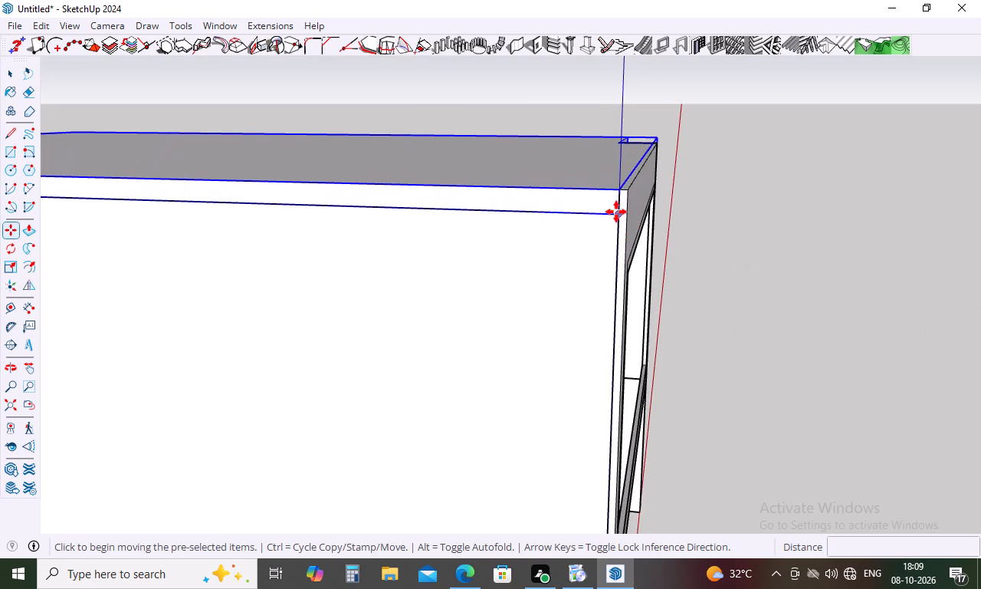
click(617, 212)
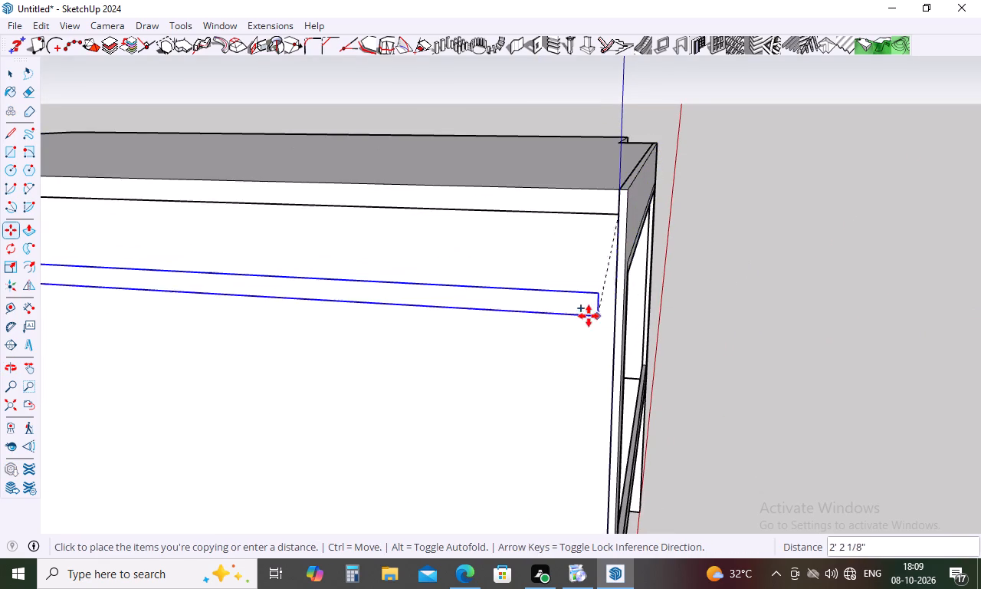
scroll(566, 229, down, 10)
scroll(583, 428, up, 6)
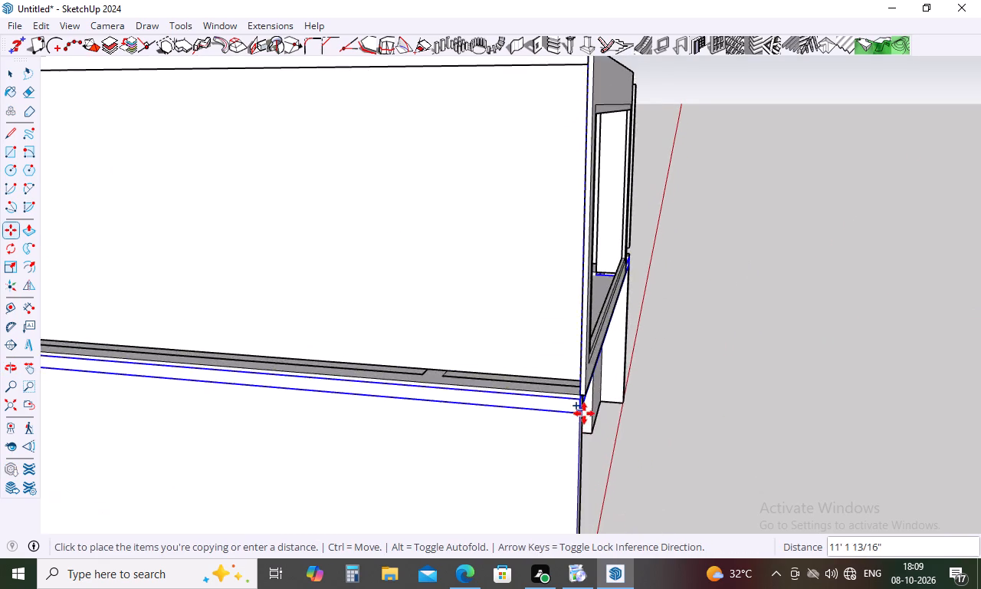
scroll(584, 413, up, 9)
scroll(569, 387, down, 4)
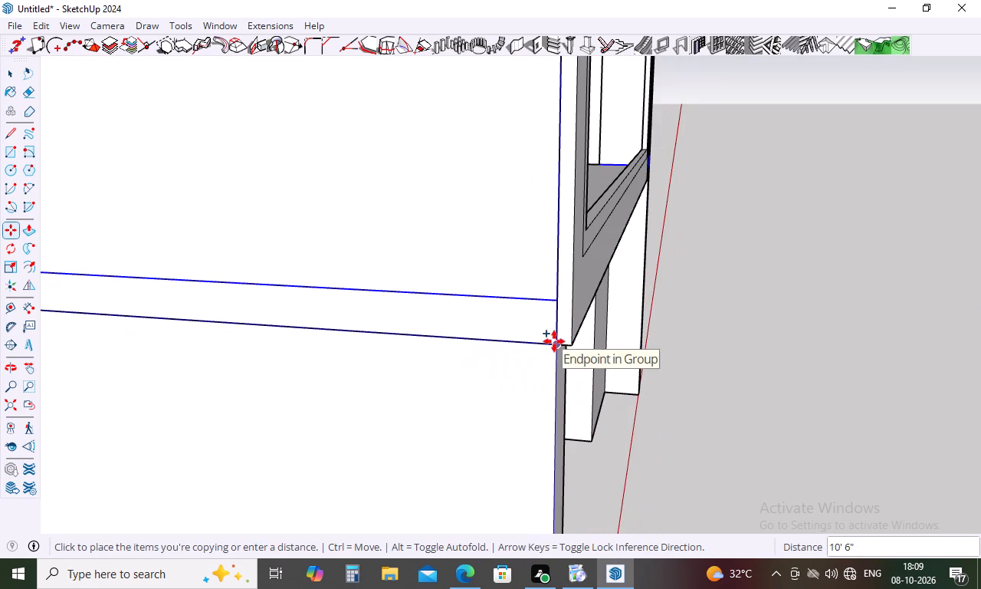
click(554, 341)
scroll(458, 320, down, 15)
middle_drag(707, 301, 709, 301)
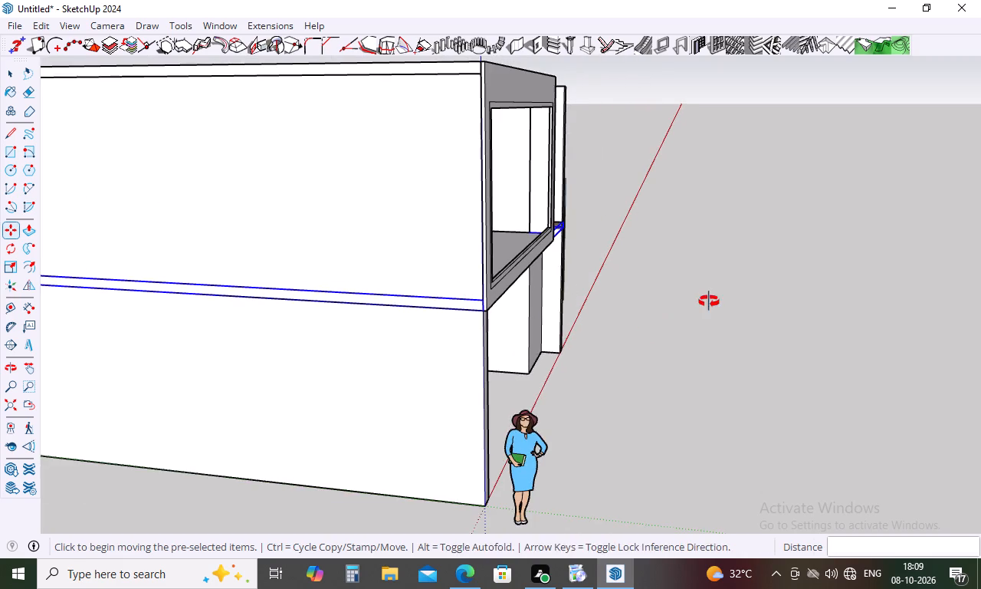
middle_drag(709, 301, 226, 331)
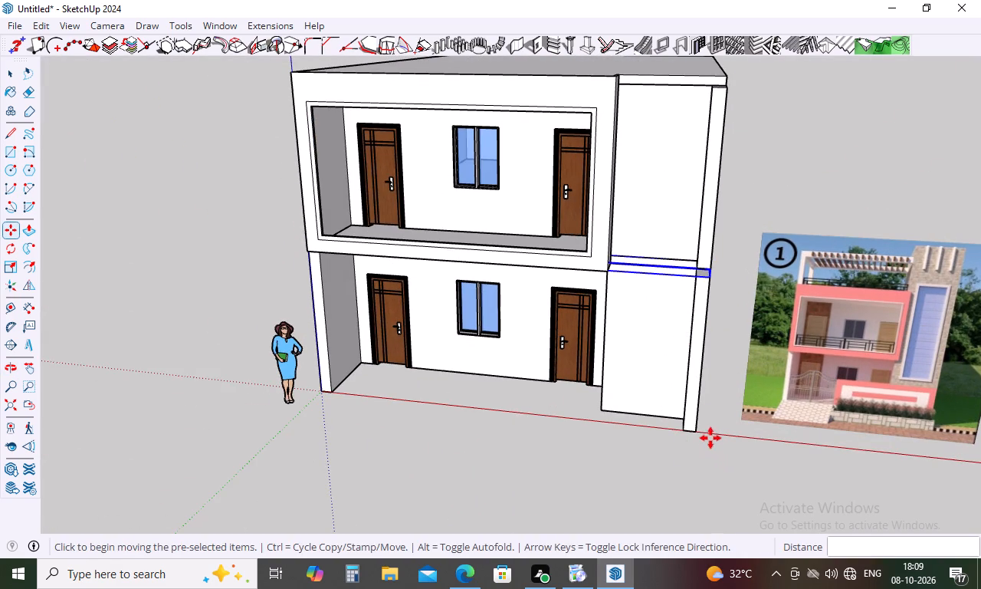
key(space)
click(719, 433)
Open the ground-floor walls group and draw a 10' vertical line on the outer side wall, from the slab's front corner to the base.
middle_drag(732, 364, 553, 323)
scroll(616, 276, up, 5)
click(614, 288)
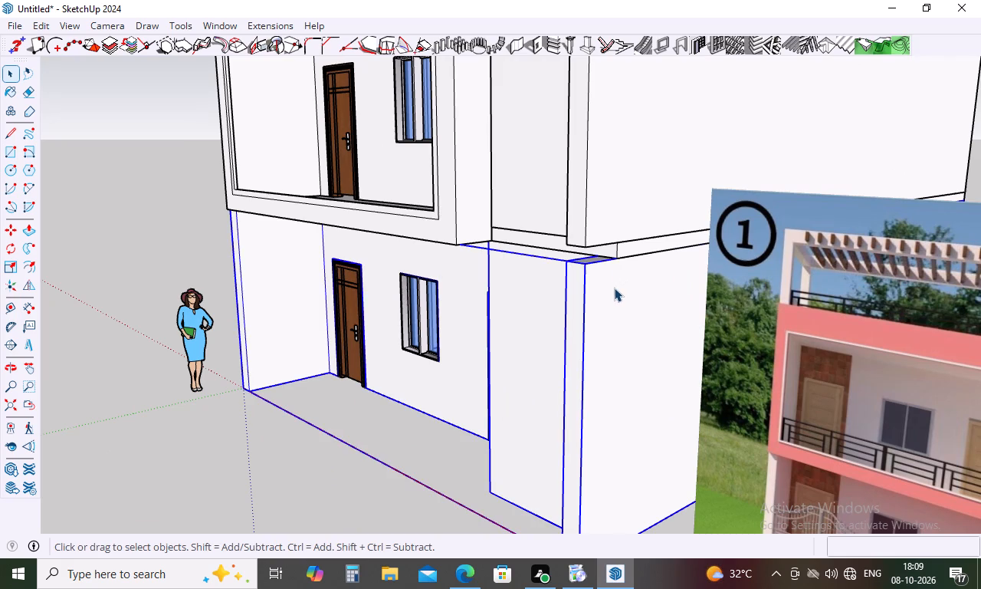
double_click(614, 288)
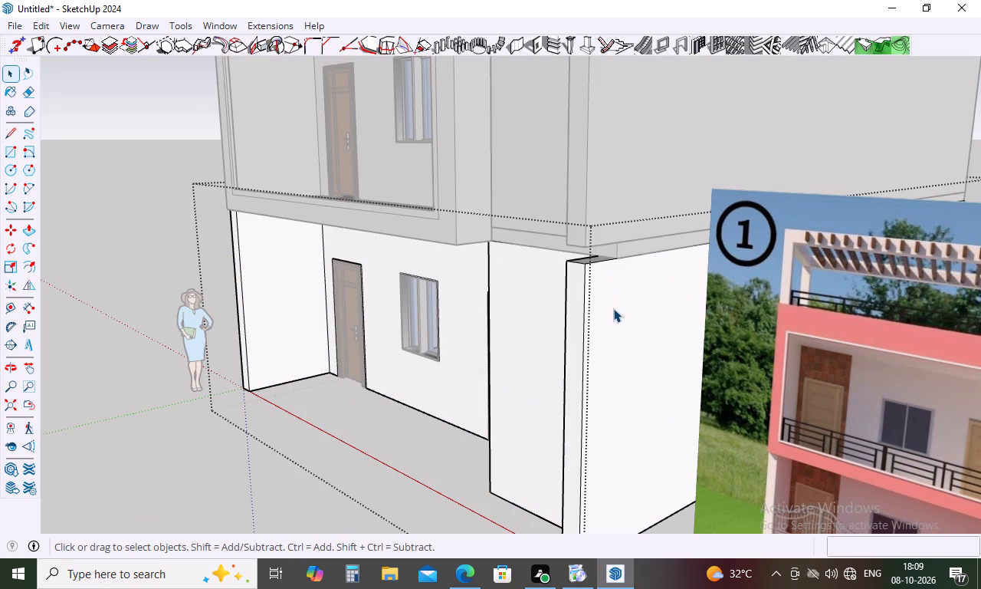
key(l)
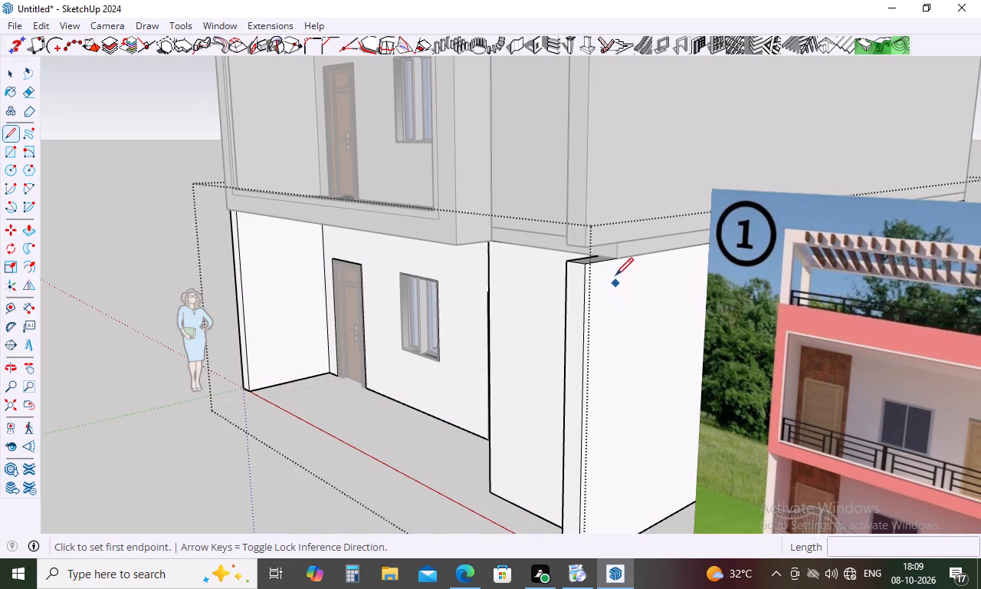
click(619, 259)
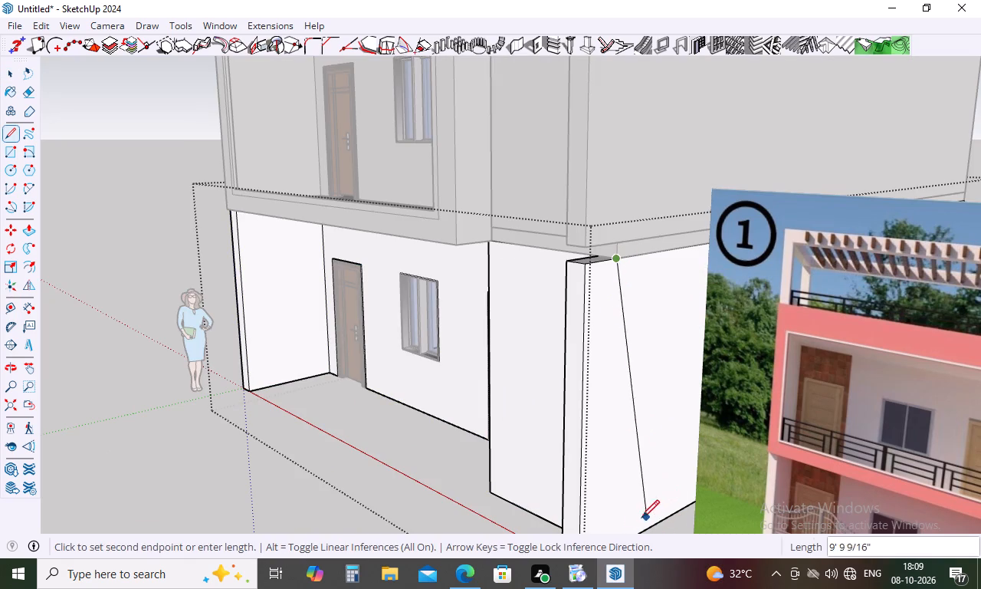
scroll(629, 449, down, 4)
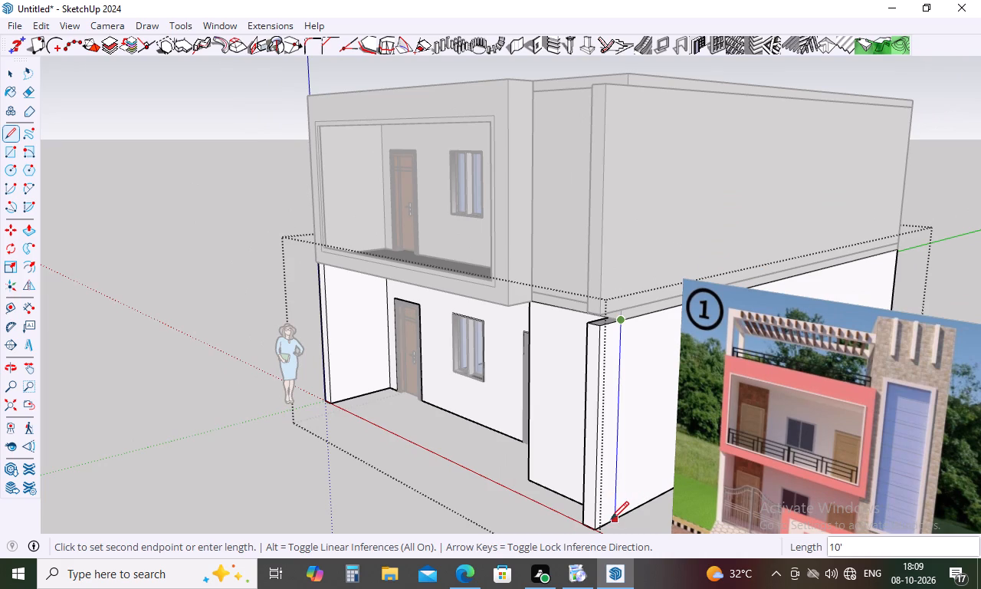
click(611, 519)
Draw a 9" line across the top of the ground-floor front pillar, following the slab's front edge.
middle_drag(612, 525, 886, 559)
scroll(760, 265, up, 4)
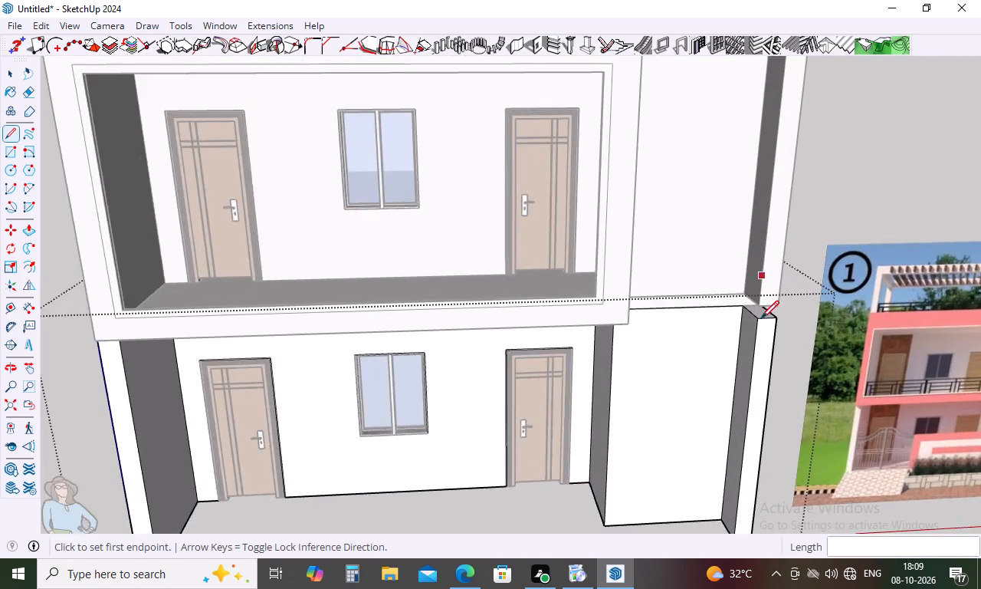
scroll(763, 329, up, 11)
middle_drag(747, 315, 743, 258)
scroll(737, 264, up, 6)
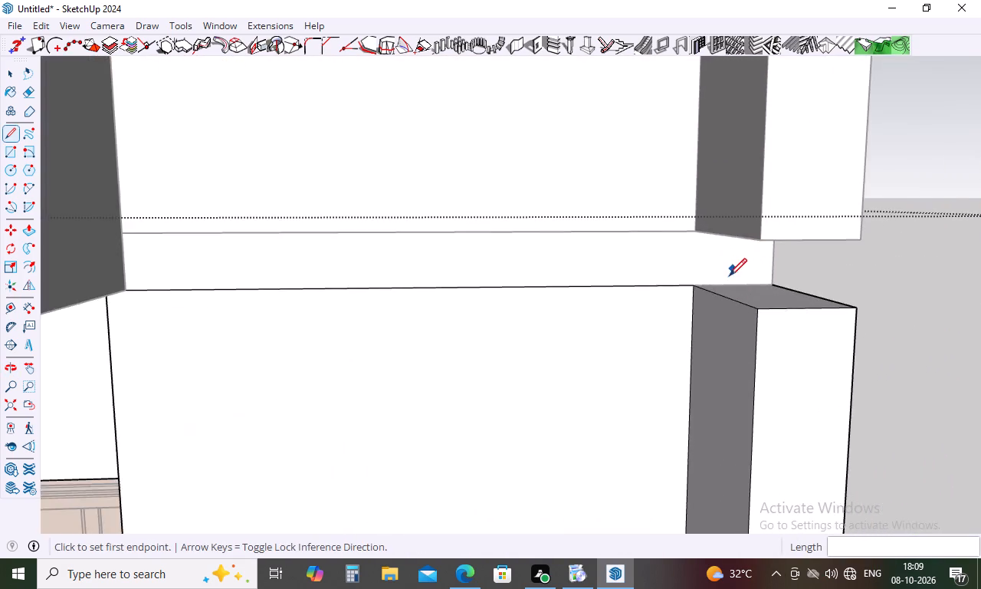
scroll(729, 276, up, 8)
click(647, 301)
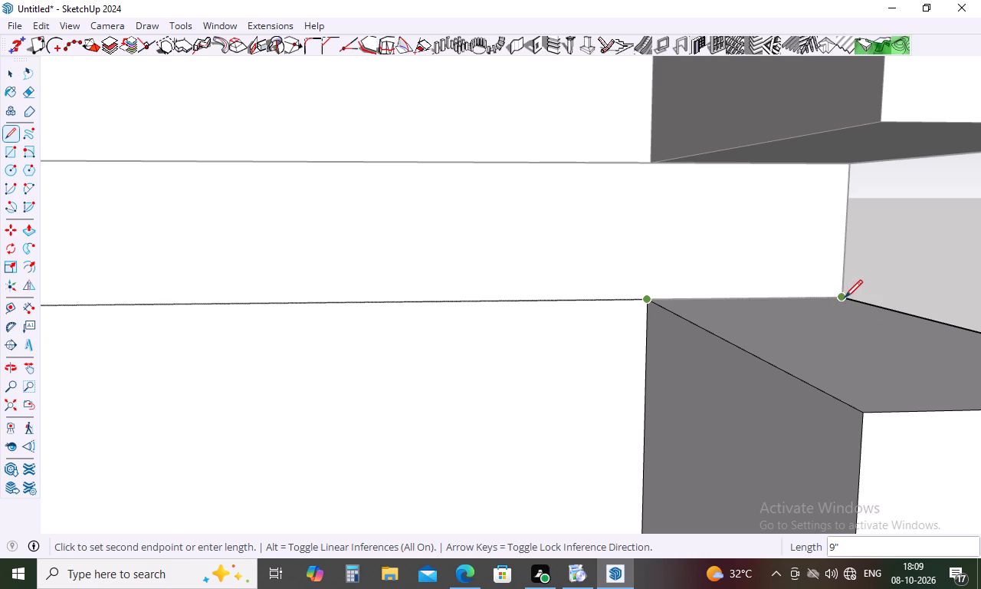
click(845, 298)
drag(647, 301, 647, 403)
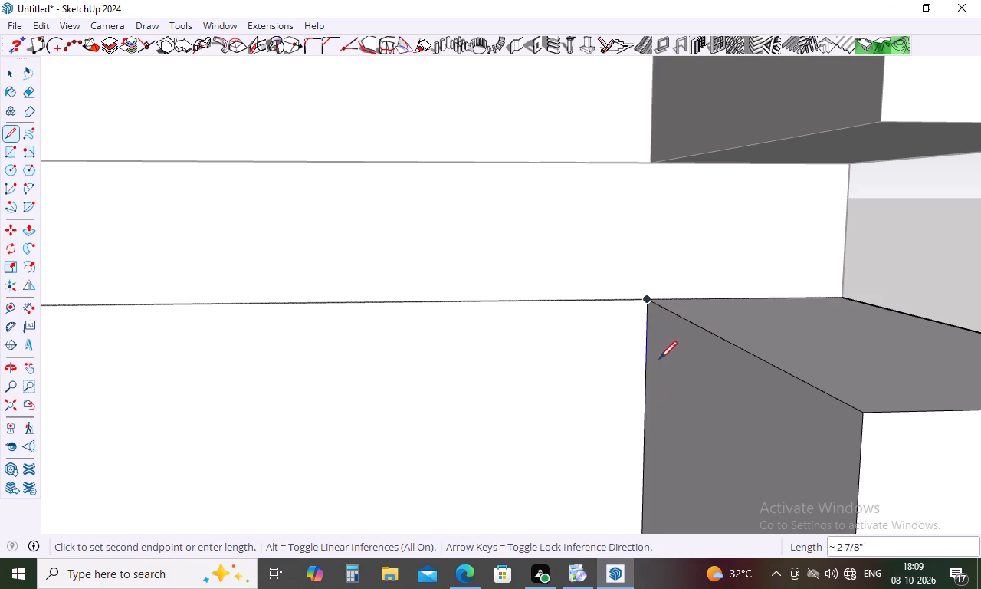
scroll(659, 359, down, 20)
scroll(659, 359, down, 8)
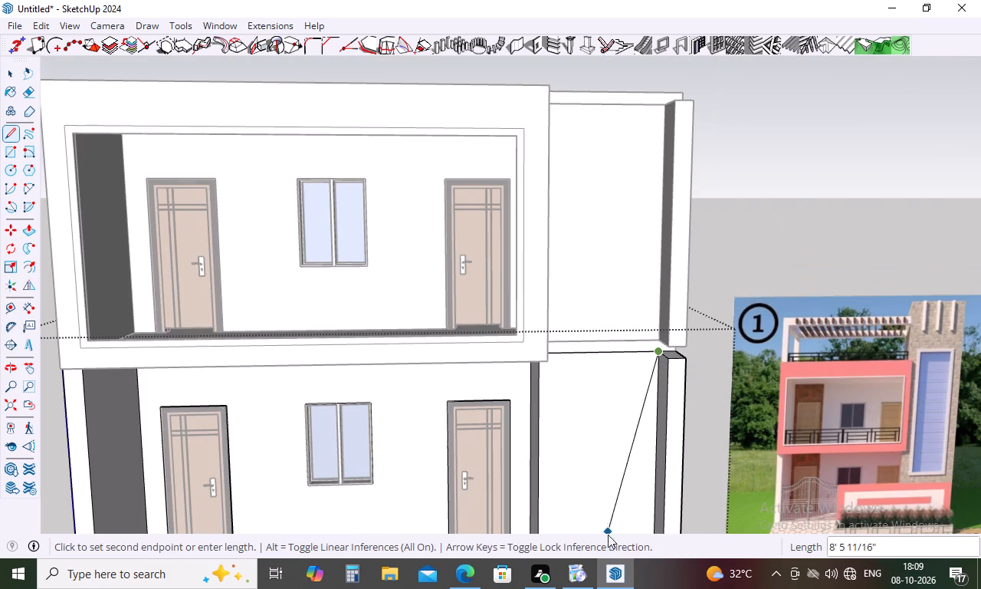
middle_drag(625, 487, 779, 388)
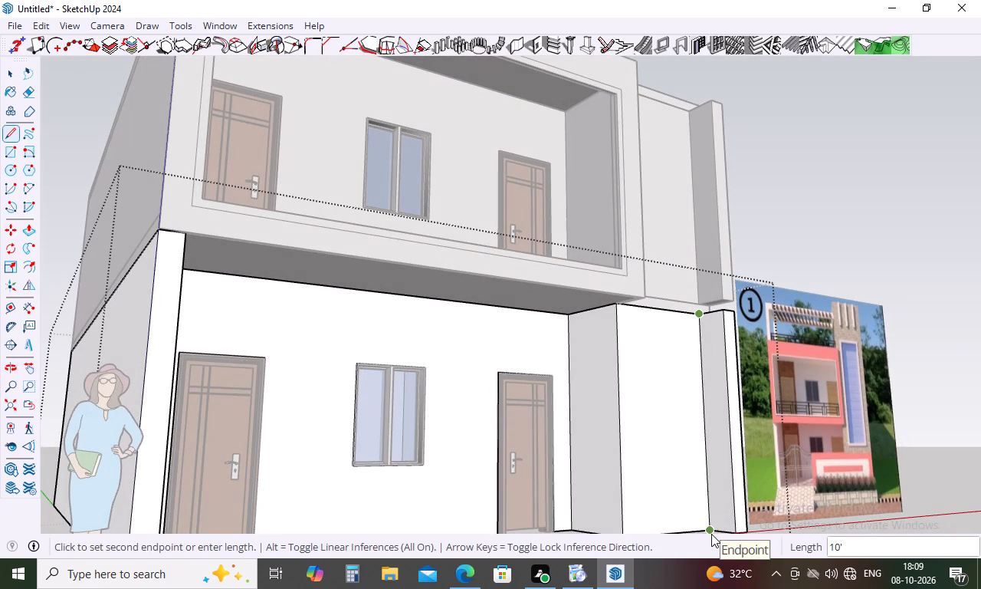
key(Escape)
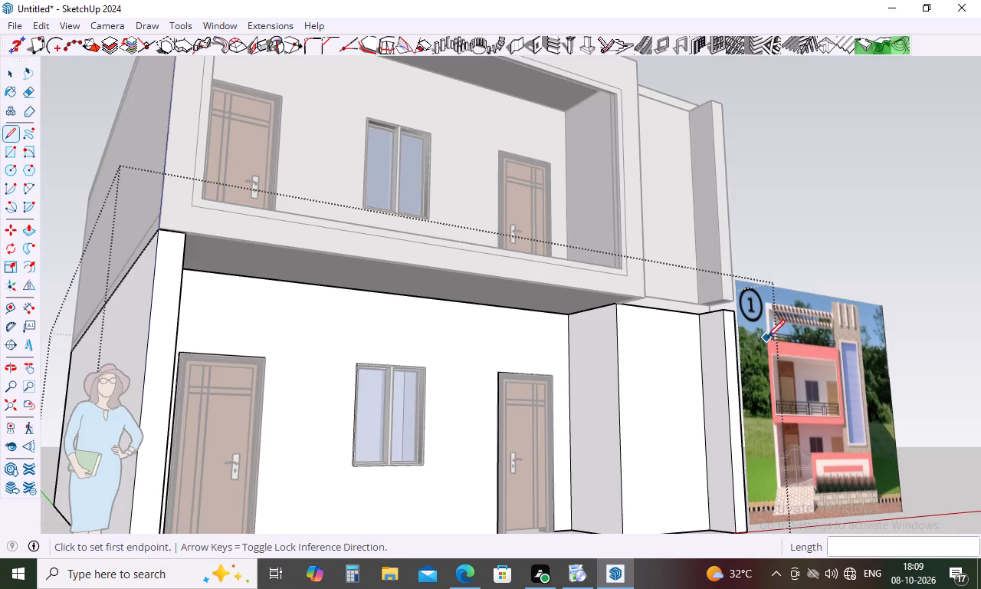
Delete the front, inner and outer side faces of the ground-floor front pillar, and close the walls group.
middle_drag(767, 337, 657, 542)
scroll(746, 376, up, 5)
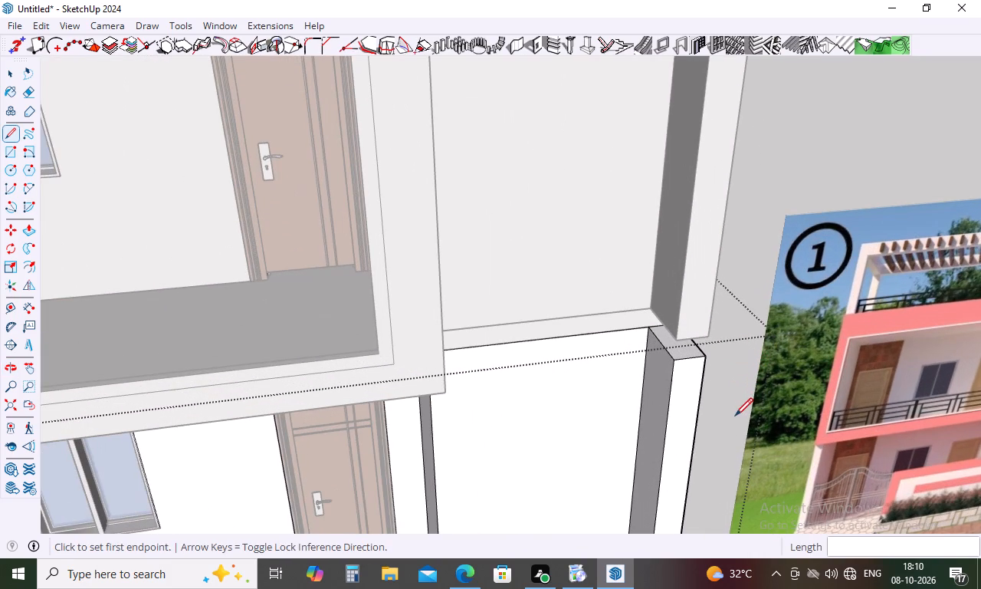
key(space)
click(684, 433)
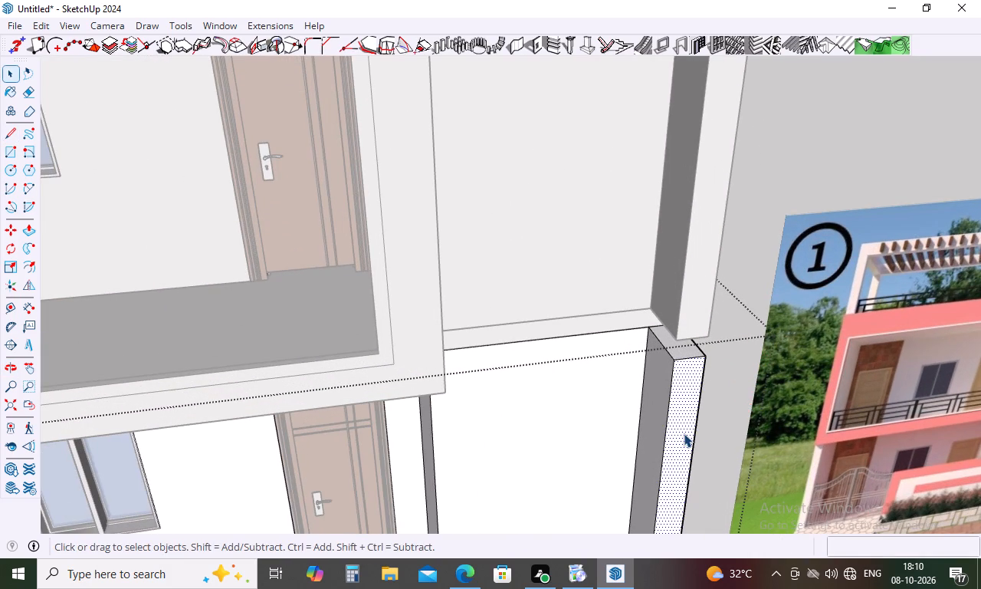
key(Delete)
click(657, 412)
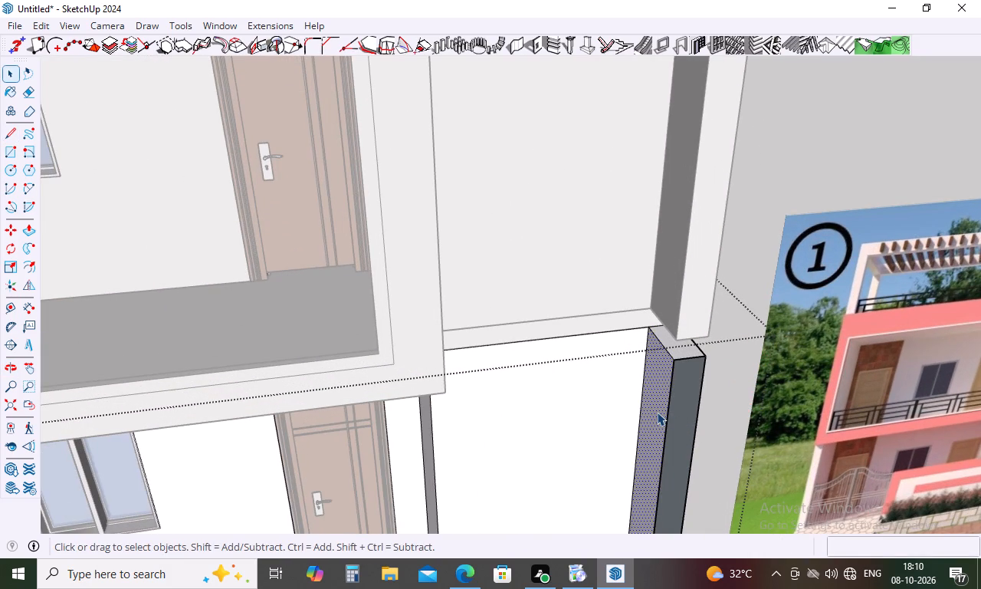
key(Delete)
middle_drag(722, 423, 442, 305)
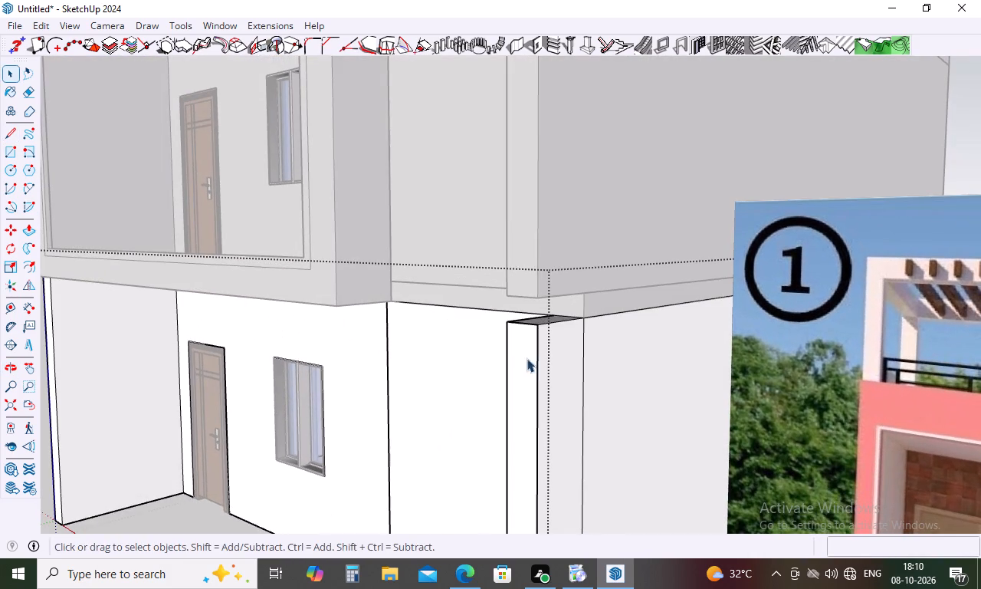
click(570, 371)
key(Delete)
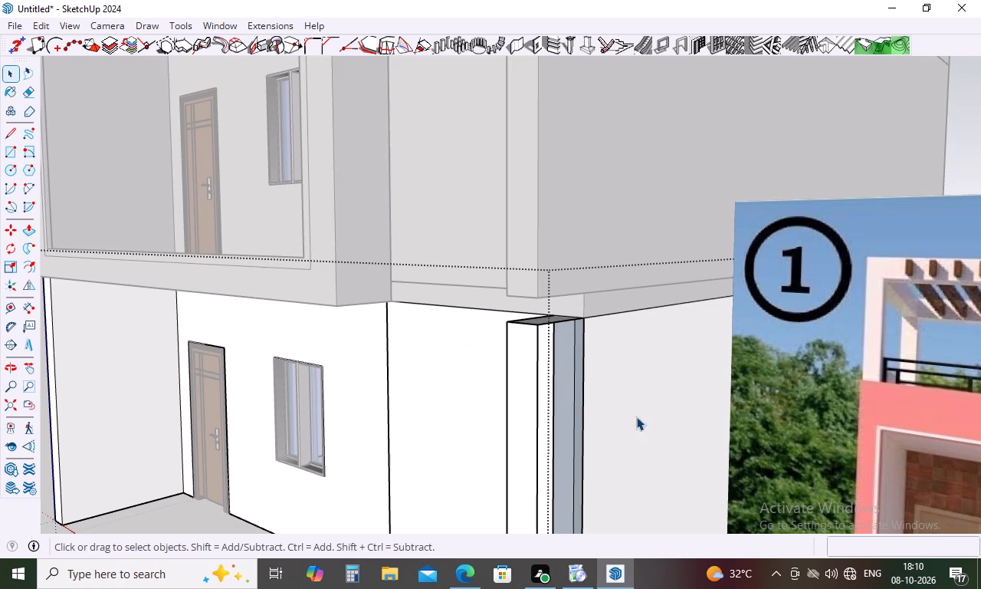
scroll(603, 301, down, 10)
scroll(603, 300, up, 1)
scroll(603, 300, down, 5)
click(448, 451)
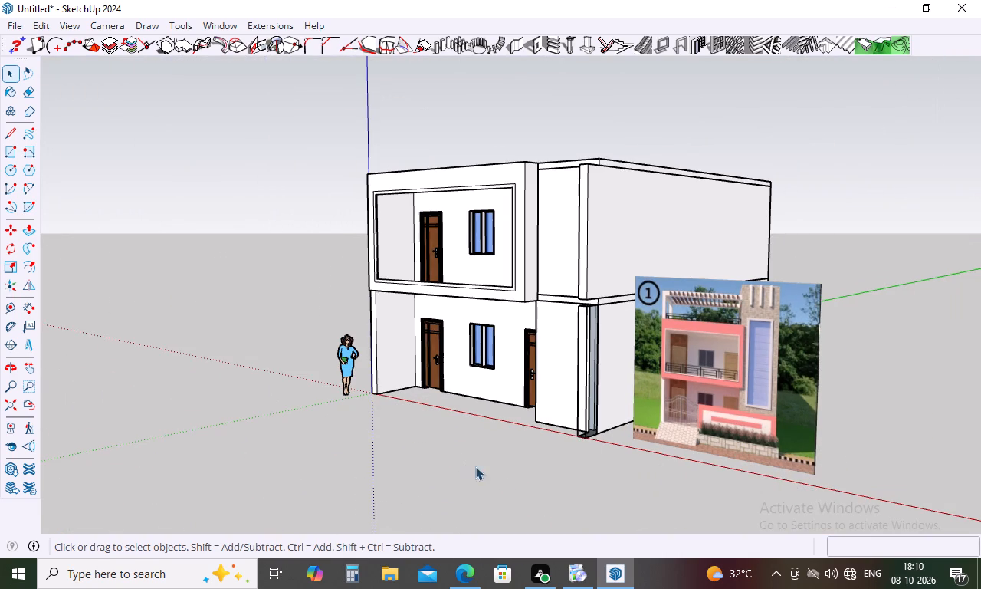
Move the ground-floor walls group sideways along the red axis, clear of the upper storey.
key(m)
click(602, 434)
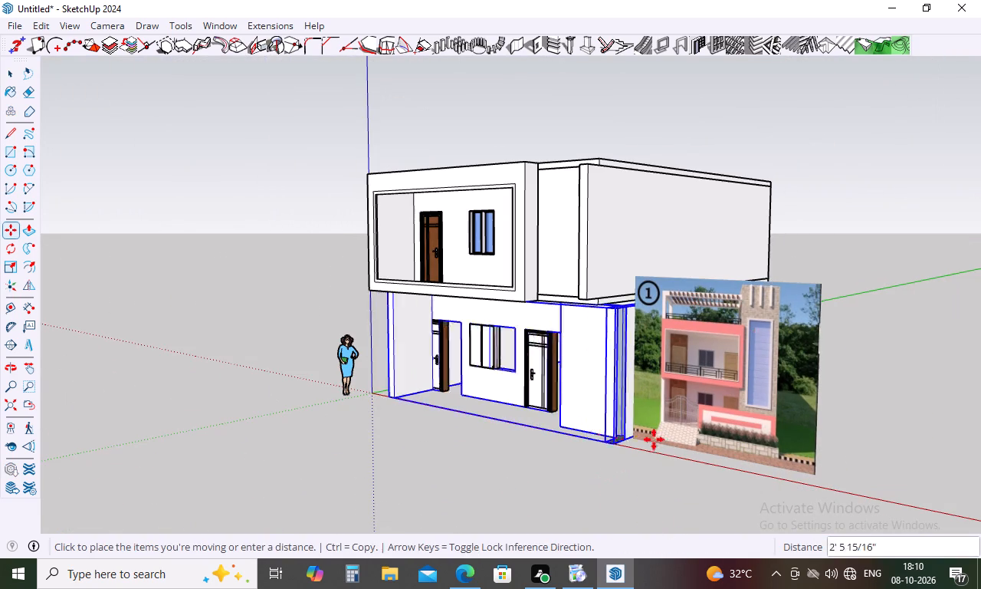
click(978, 464)
scroll(837, 399, down, 10)
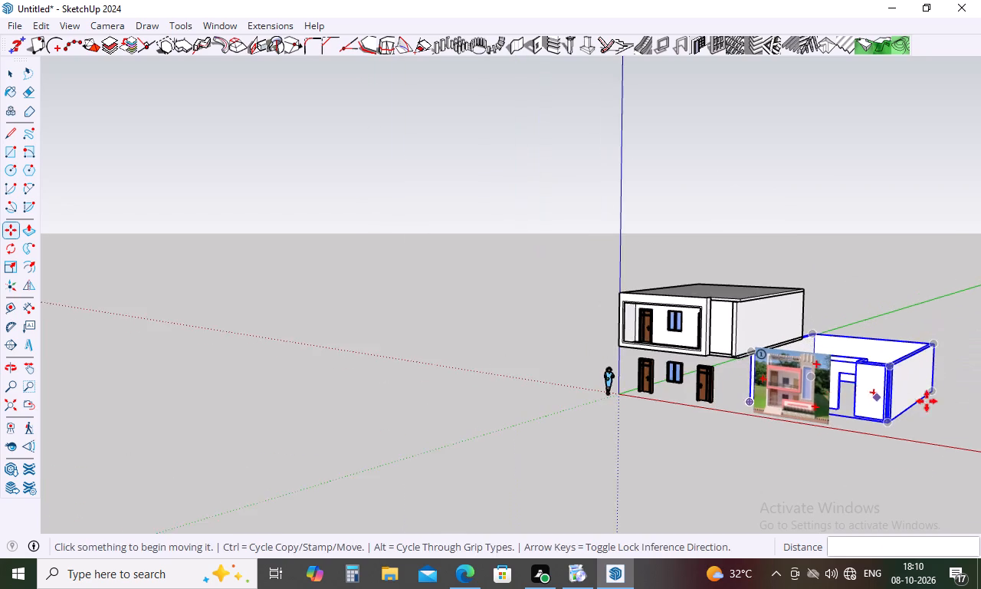
middle_drag(980, 401, 980, 582)
scroll(858, 364, up, 10)
key(space)
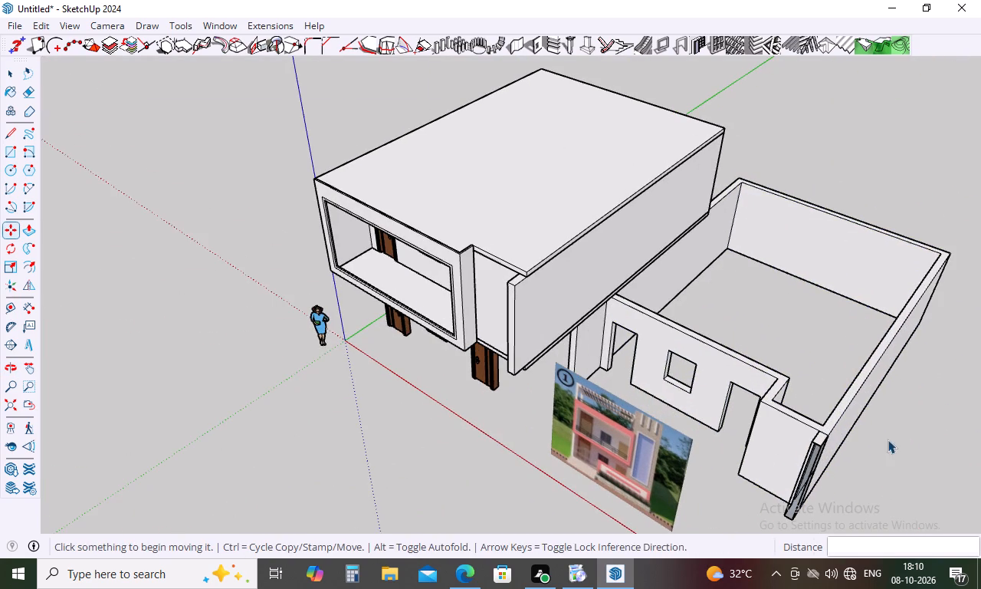
Open the moved ground-floor walls group and delete the front pillar's top face.
double_click(811, 426)
scroll(826, 452, up, 7)
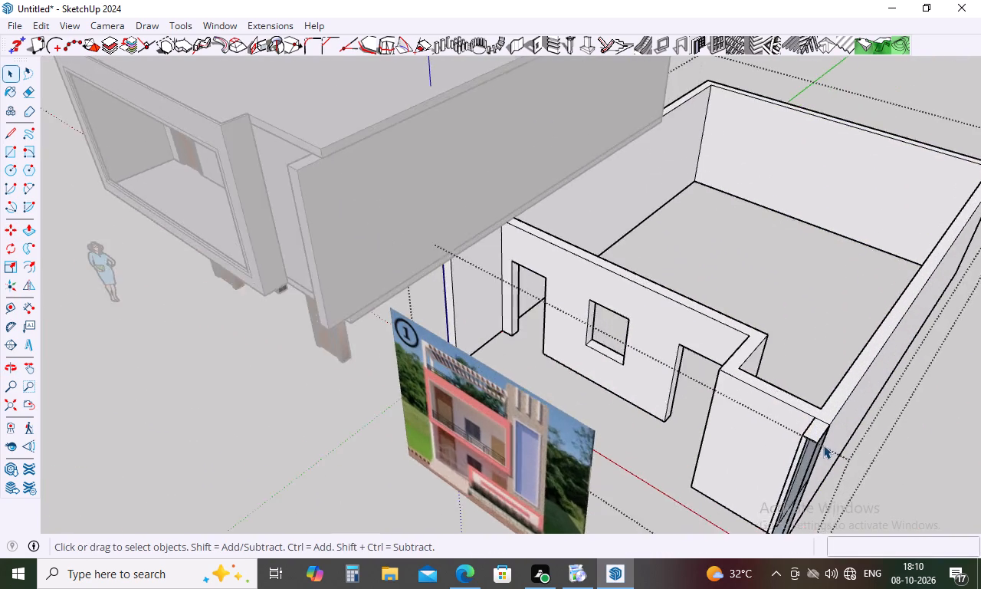
scroll(823, 445, up, 3)
click(808, 420)
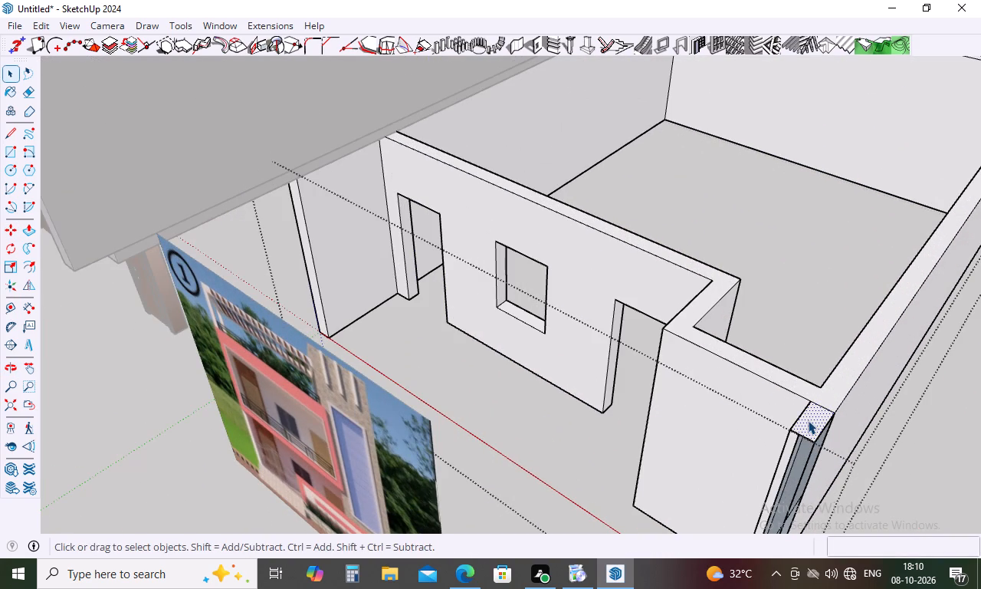
key(Delete)
Delete the front pillar's leftover vertical edges and the loose edges around its top.
scroll(809, 374, down, 5)
middle_drag(805, 508, 833, 320)
scroll(825, 426, up, 2)
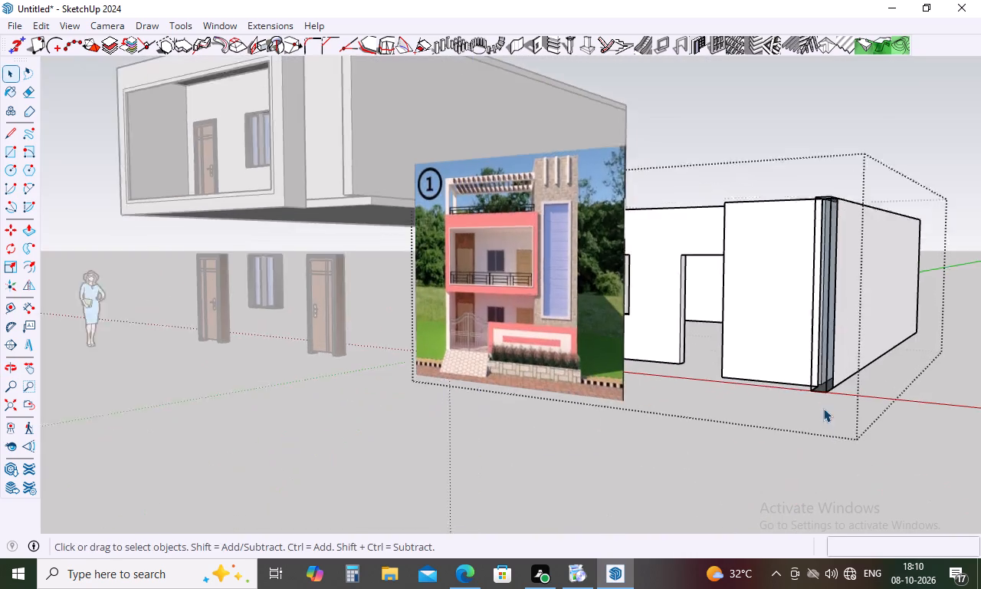
scroll(823, 408, up, 8)
click(805, 351)
click(851, 426)
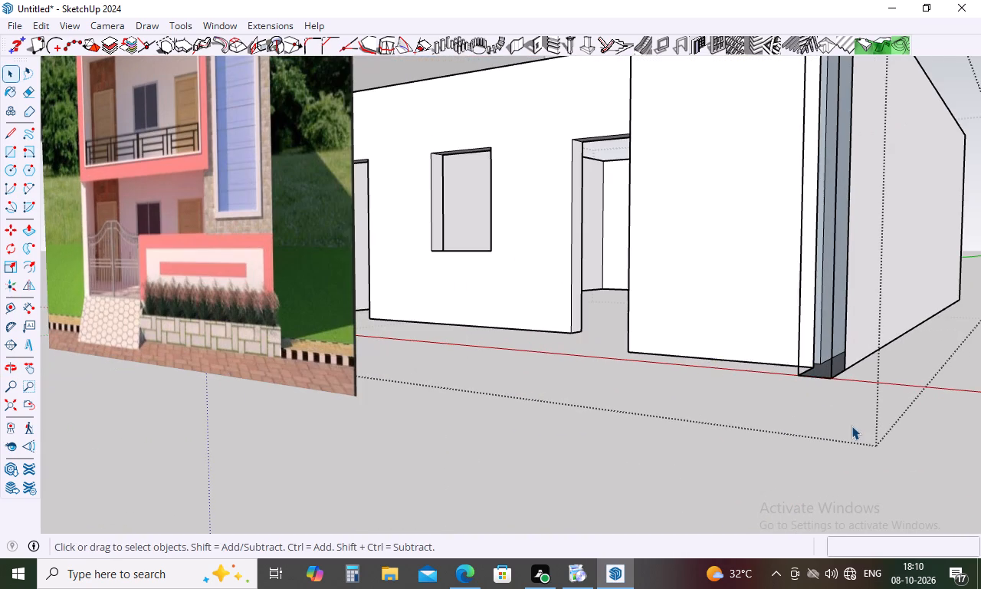
scroll(857, 398, down, 5)
middle_drag(865, 388, 743, 470)
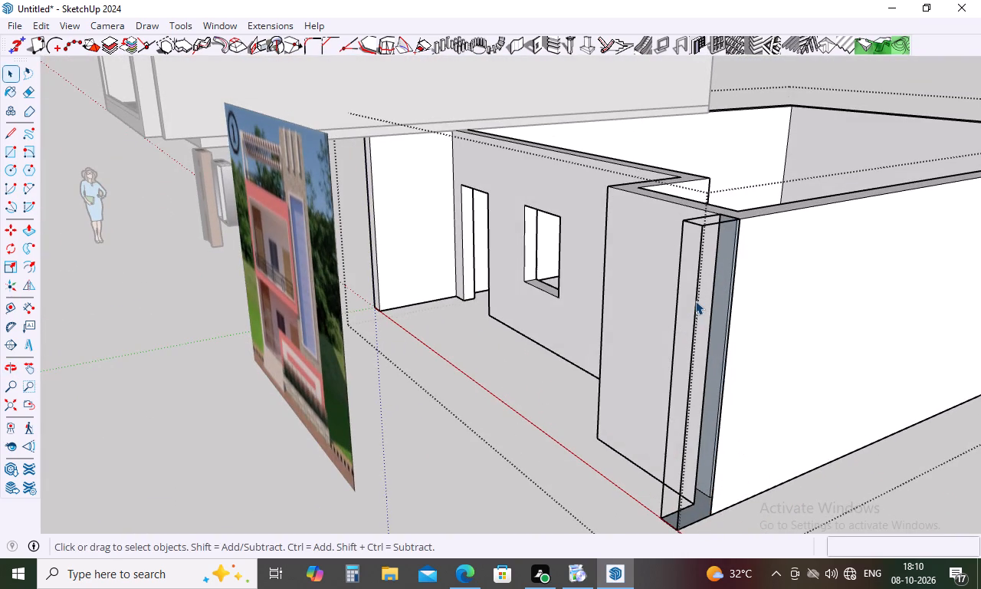
click(695, 301)
key(Delete)
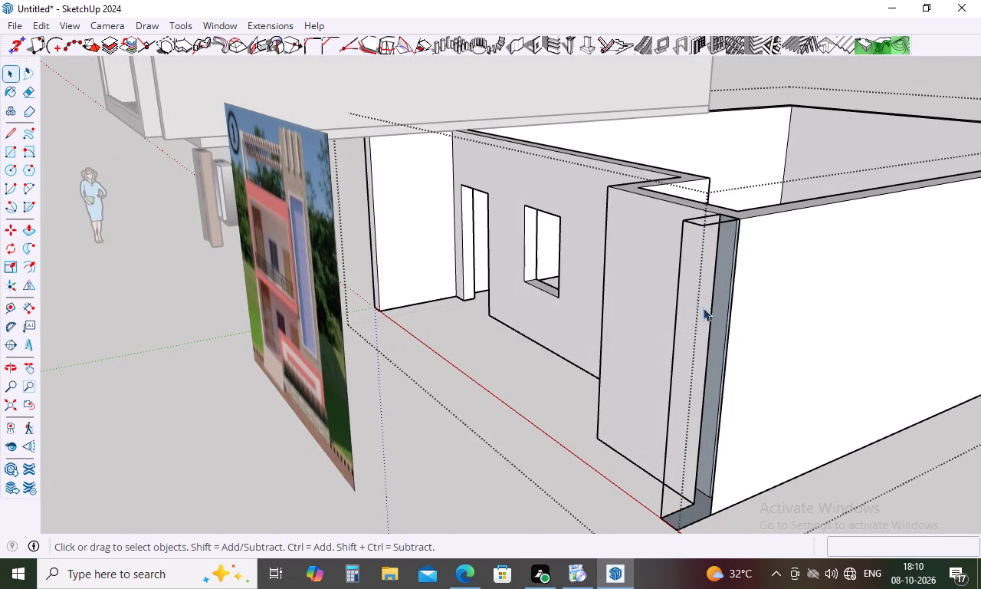
click(713, 223)
key(Delete)
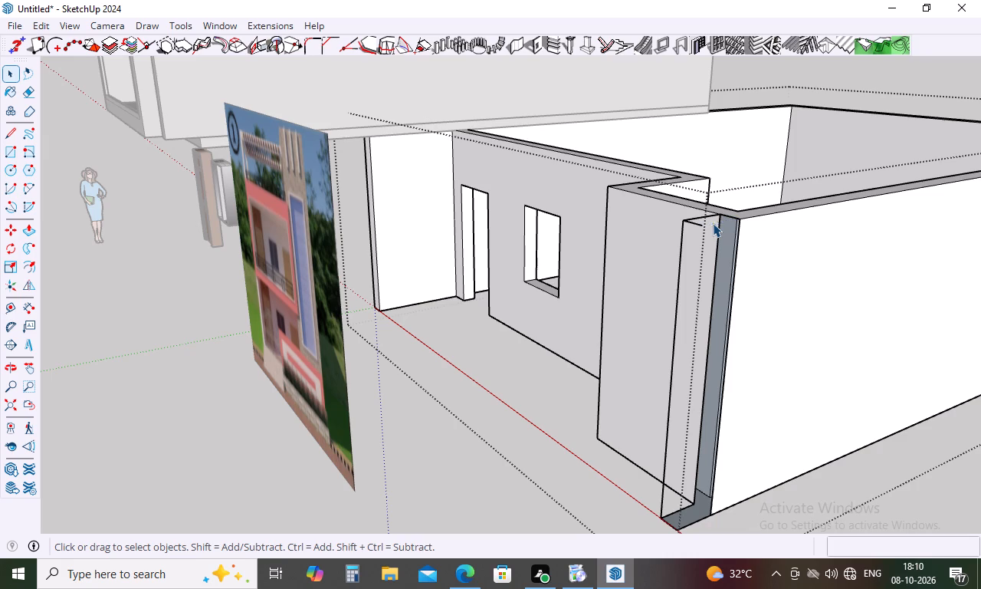
click(704, 216)
key(Delete)
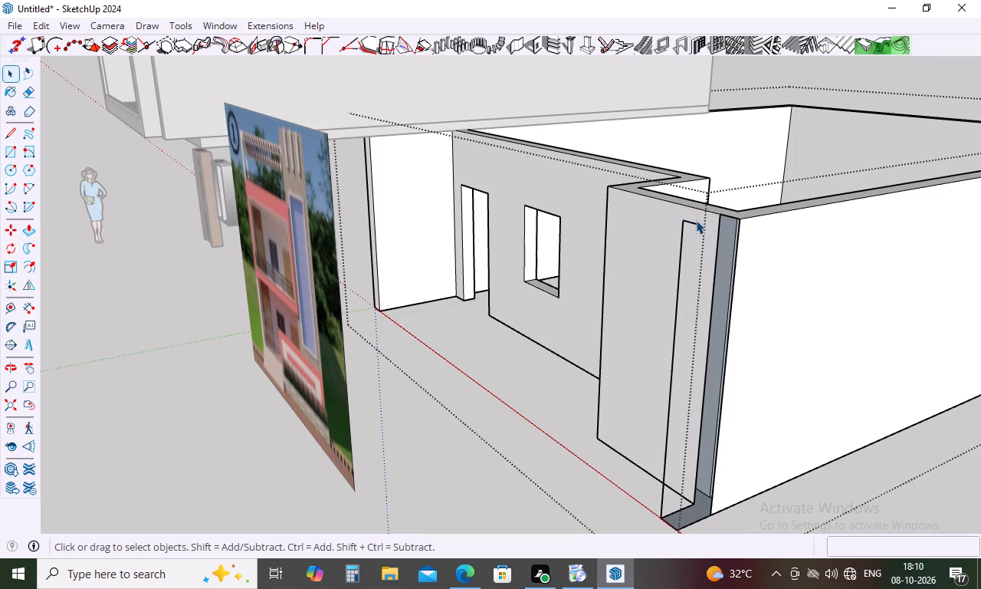
click(696, 221)
click(589, 442)
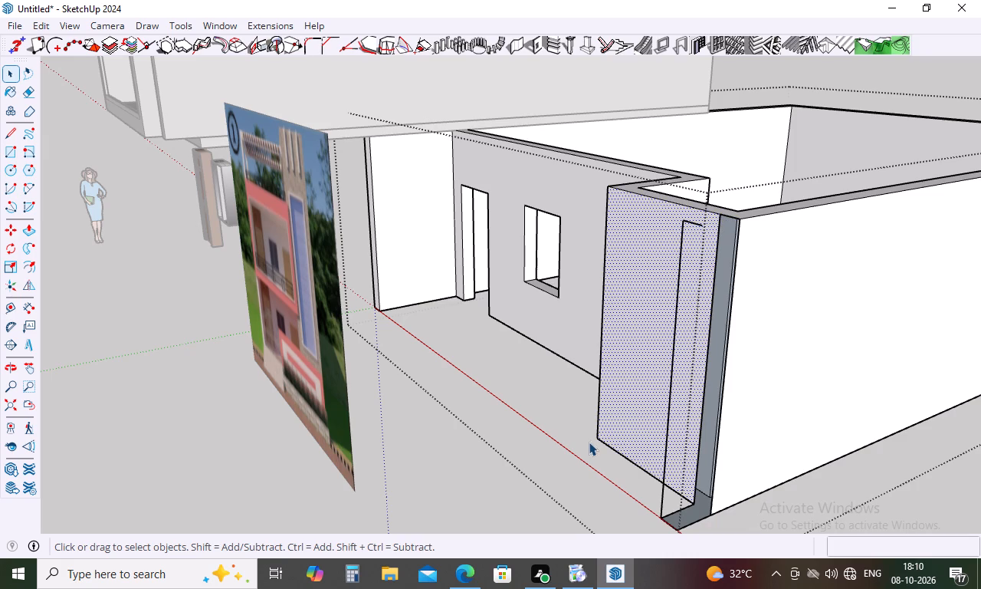
click(670, 391)
key(Delete)
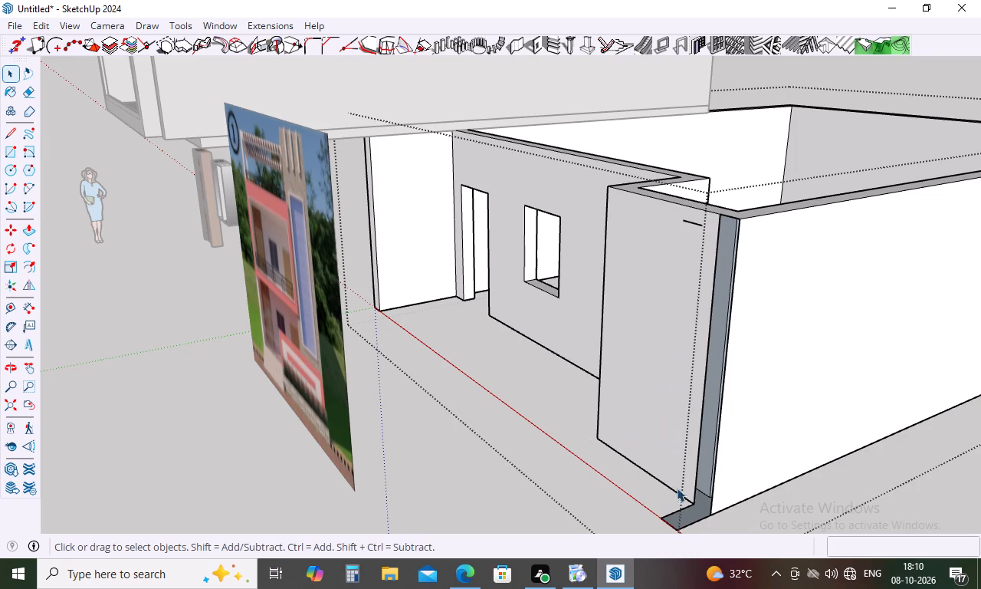
click(697, 222)
key(Delete)
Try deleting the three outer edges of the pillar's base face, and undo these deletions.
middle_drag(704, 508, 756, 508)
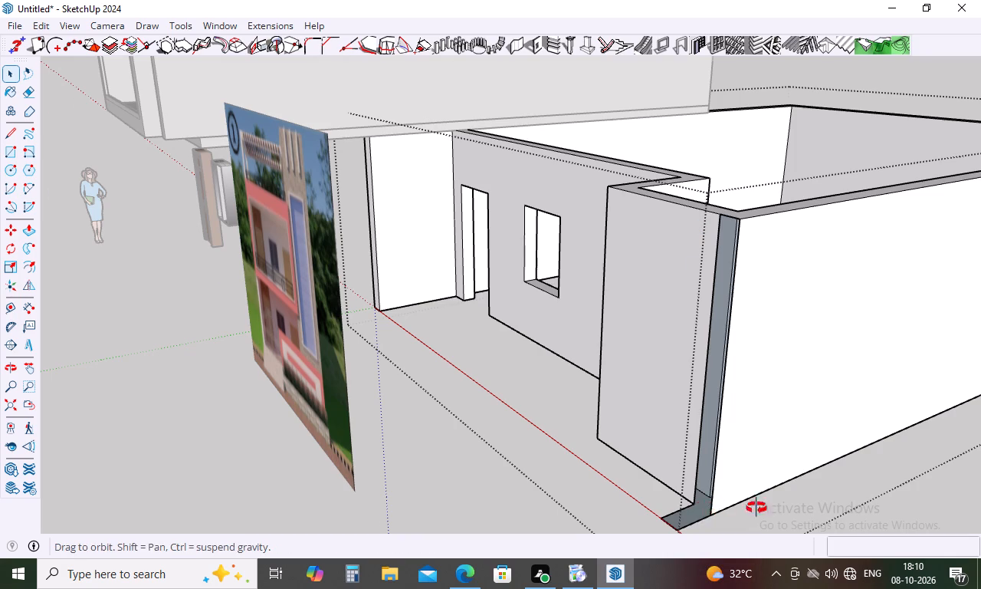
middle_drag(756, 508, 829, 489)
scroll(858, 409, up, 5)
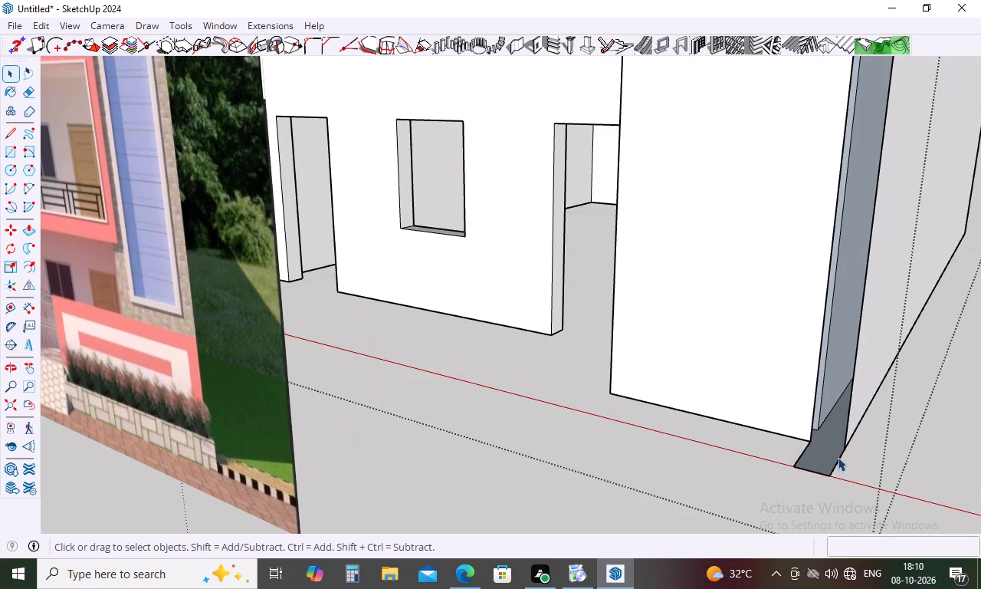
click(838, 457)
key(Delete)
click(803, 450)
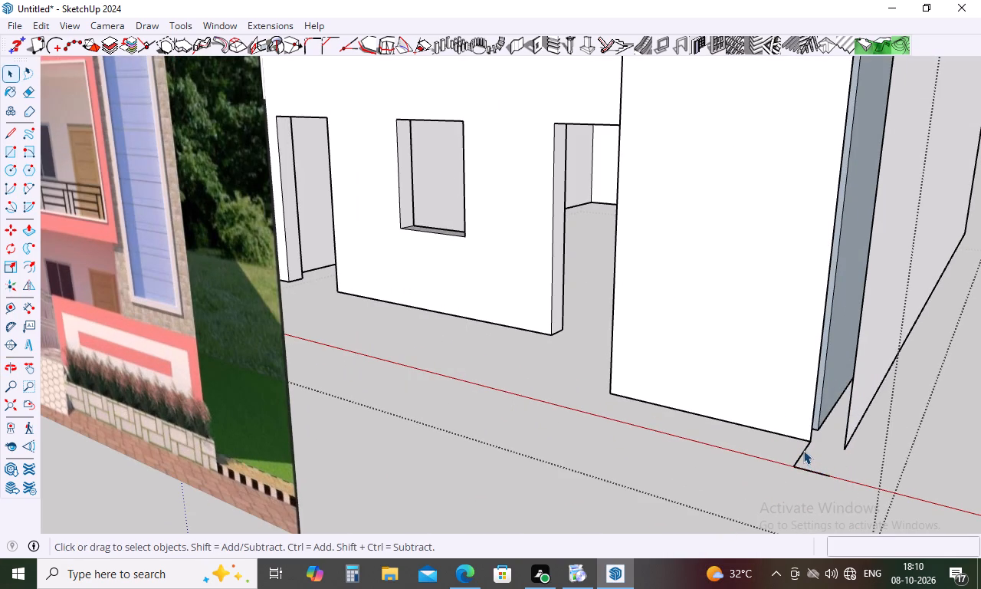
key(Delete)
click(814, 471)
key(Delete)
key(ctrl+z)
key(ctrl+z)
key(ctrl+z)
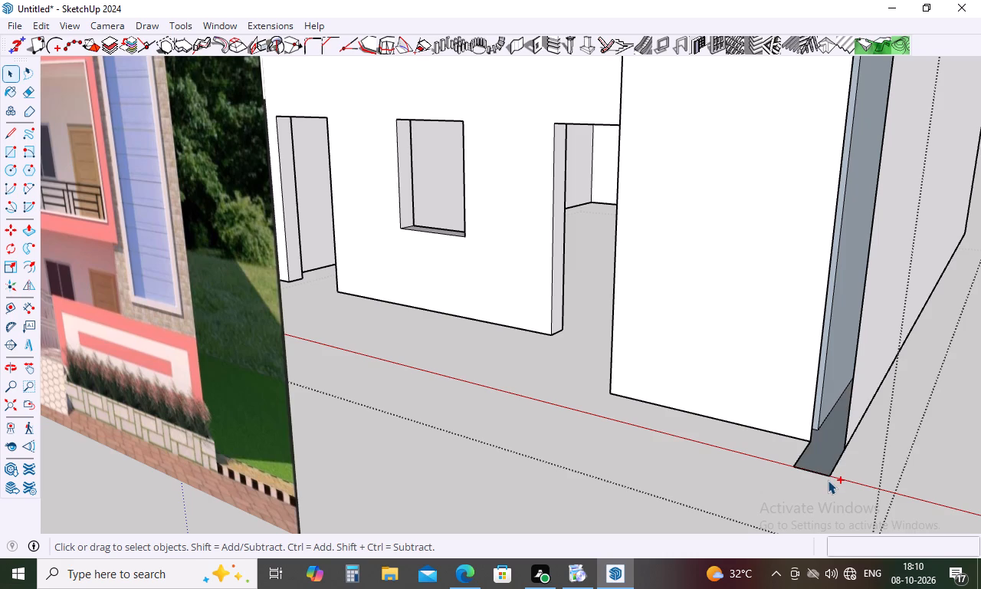
Draw a 9" line across the pillar's base between the wall corners to close the open wall end.
key(l)
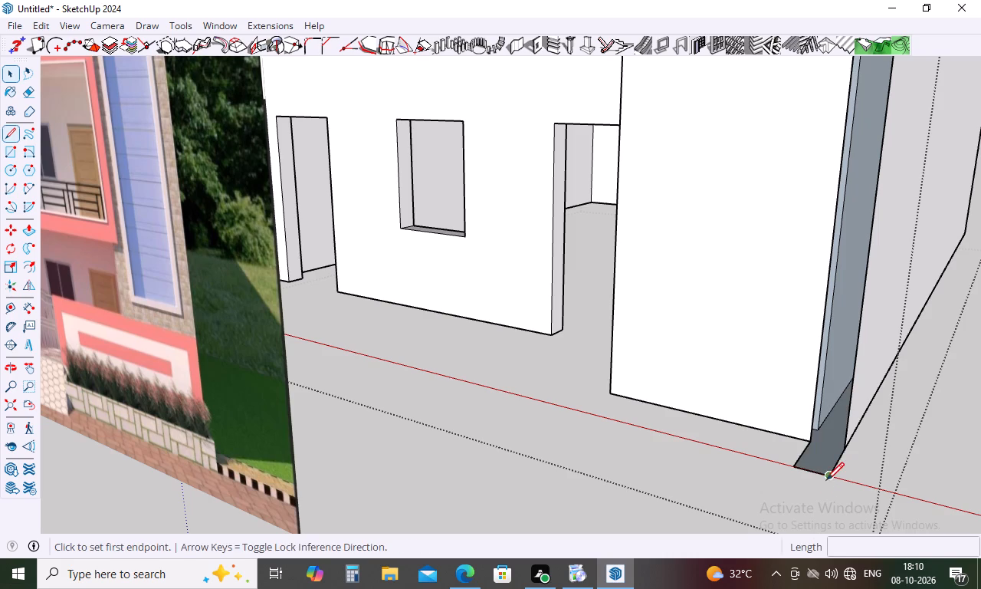
click(810, 443)
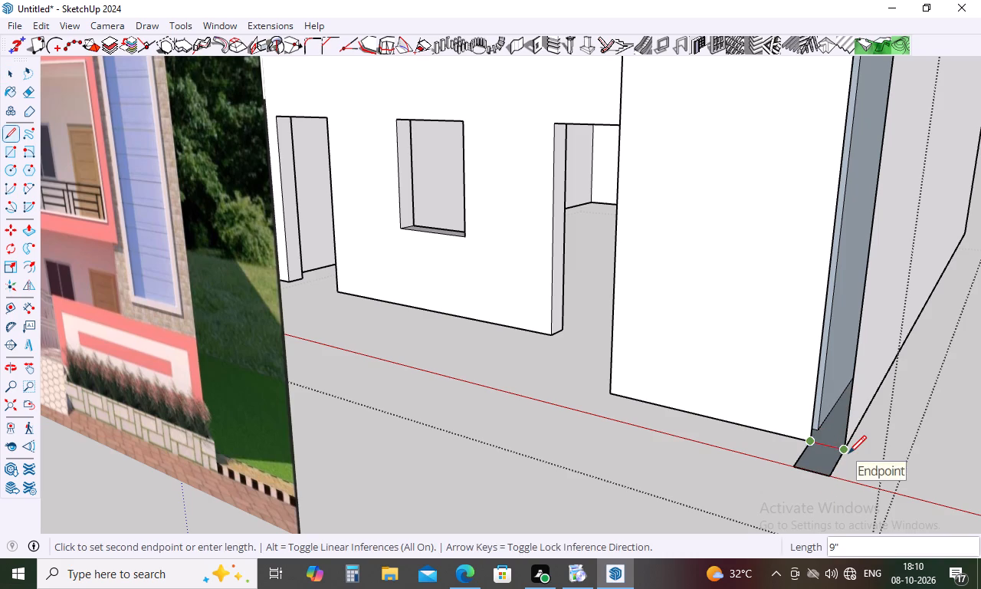
click(848, 453)
key(space)
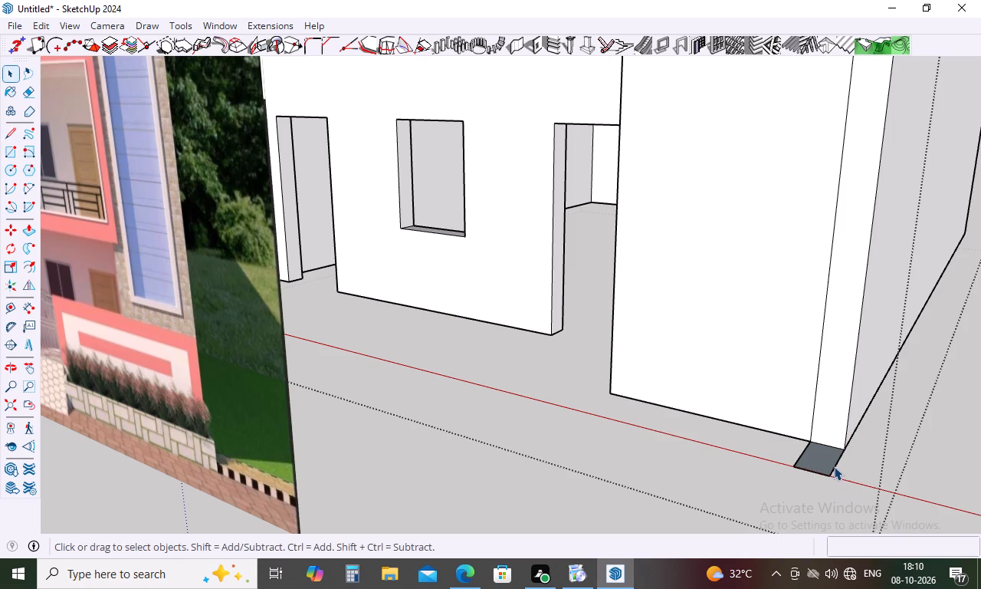
Delete the pillar's remaining base edges and the vertical seam on the front wall face.
click(834, 466)
key(Delete)
click(802, 452)
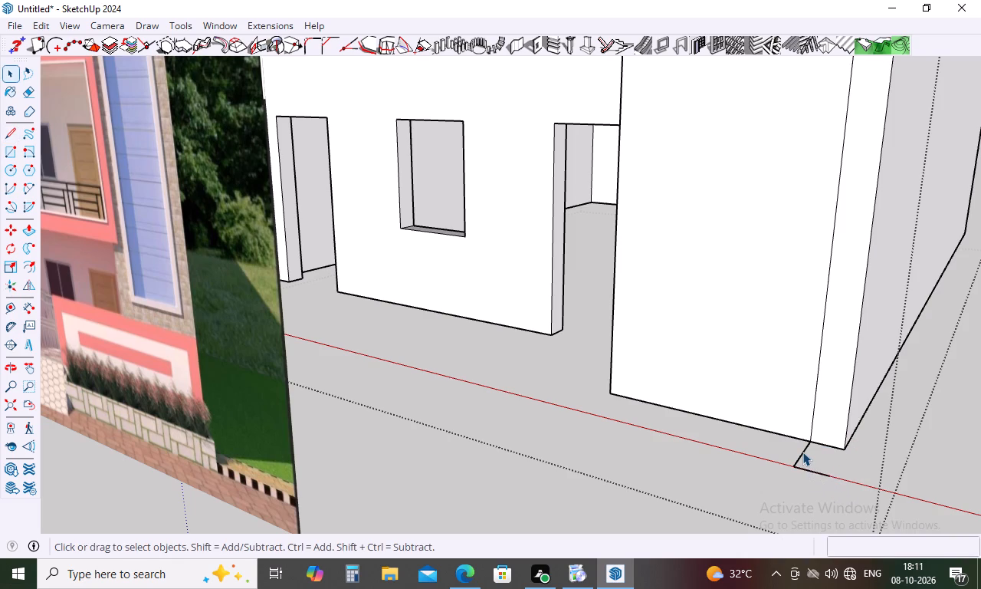
key(Delete)
click(807, 466)
key(Delete)
click(812, 471)
key(Delete)
click(811, 420)
key(Delete)
scroll(797, 455, down, 8)
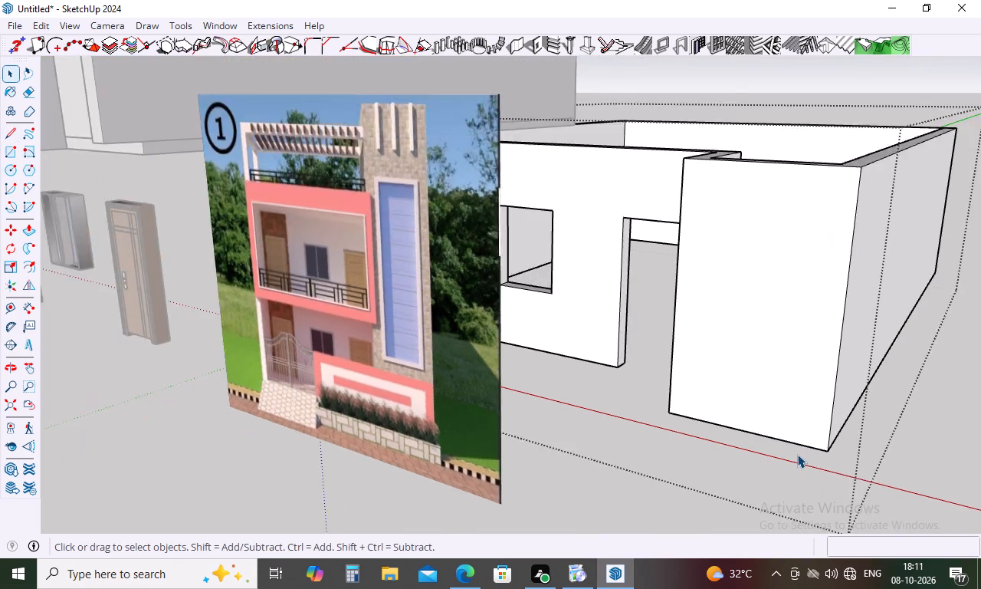
scroll(797, 454, down, 2)
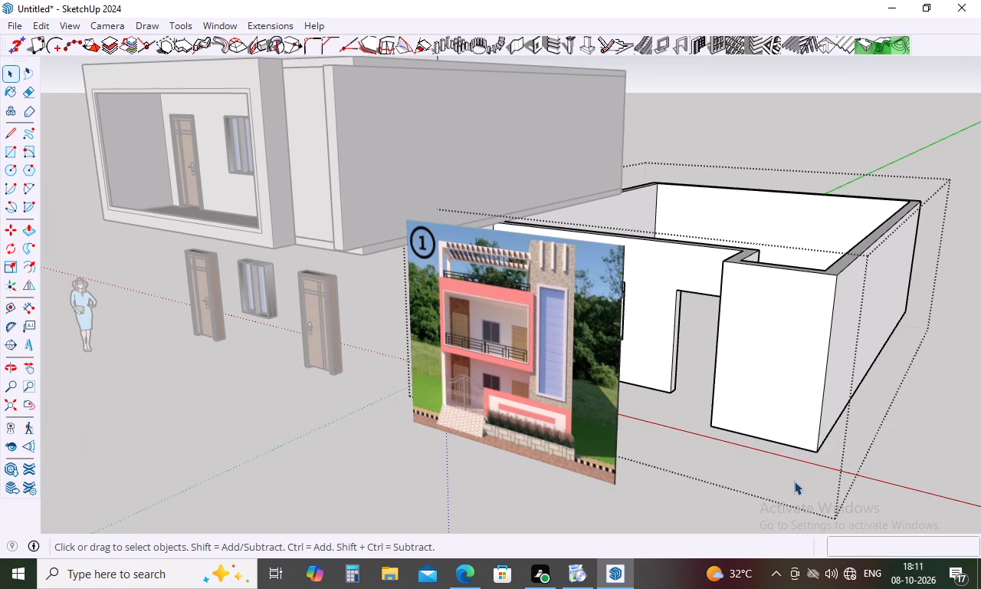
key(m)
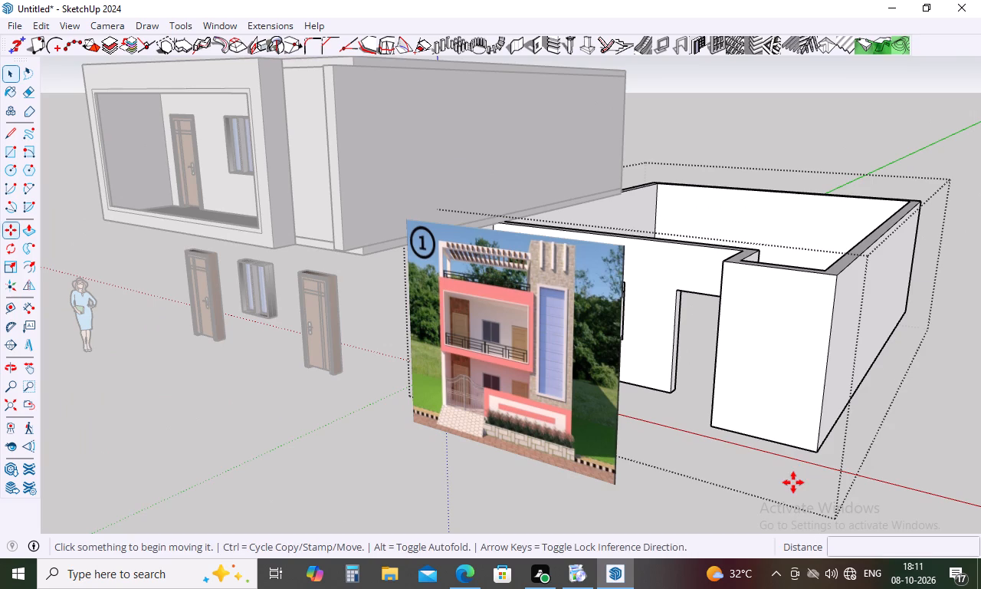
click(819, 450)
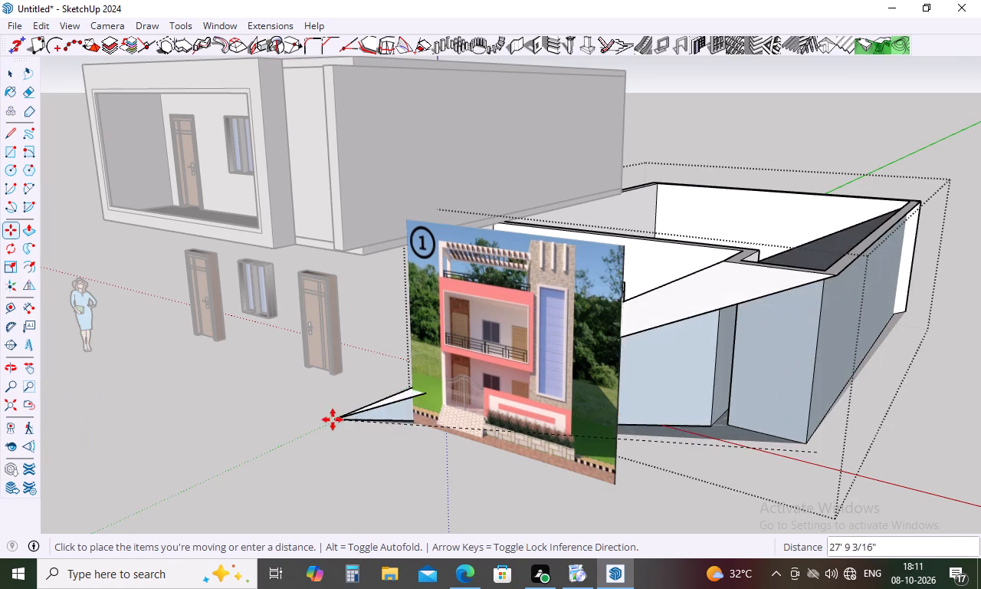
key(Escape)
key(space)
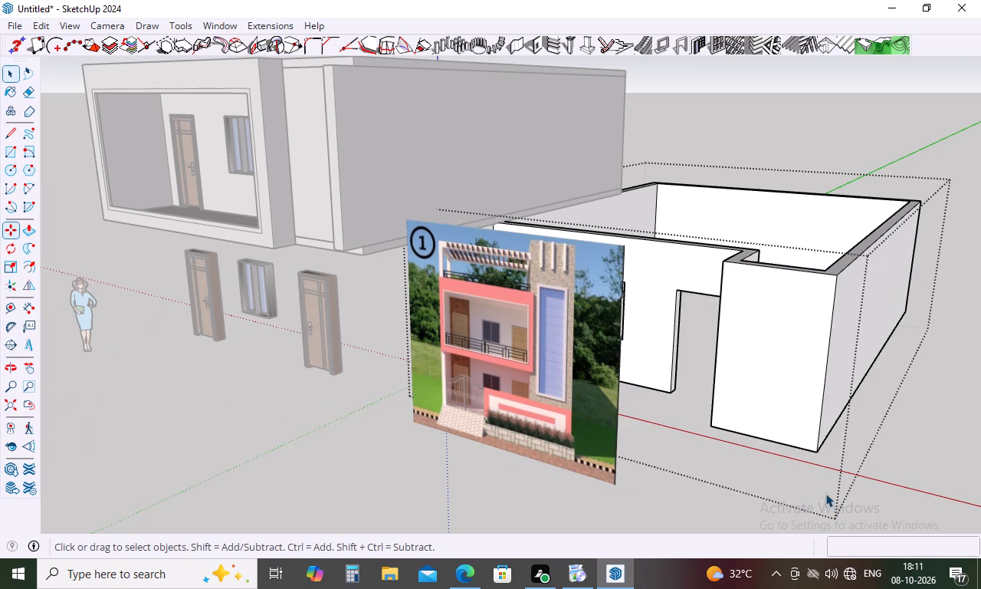
Move the ground-floor wall group back under the upper floor, snapping its front top corner to the slab's matching lower corner.
click(918, 481)
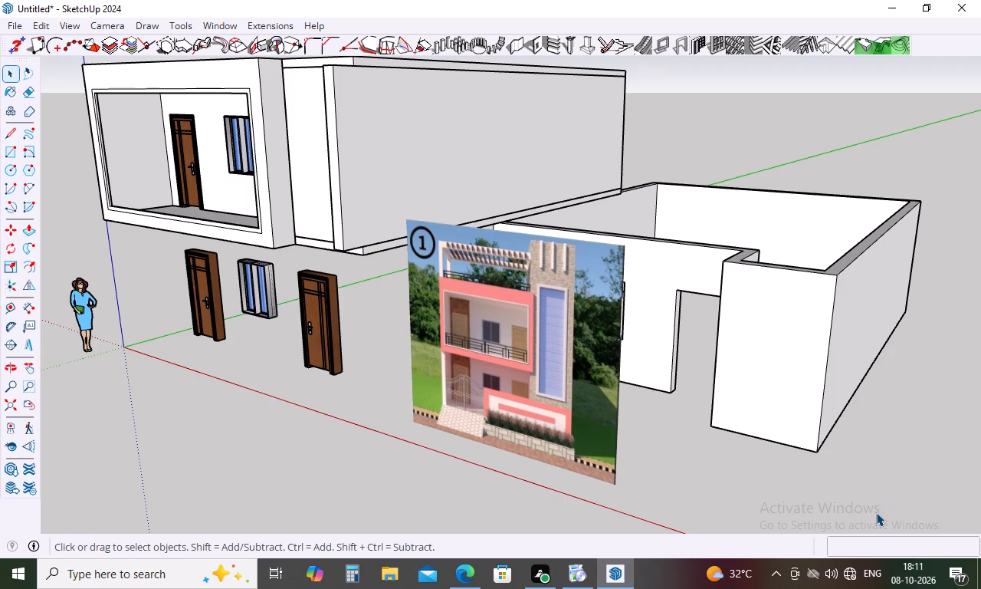
key(m)
click(836, 277)
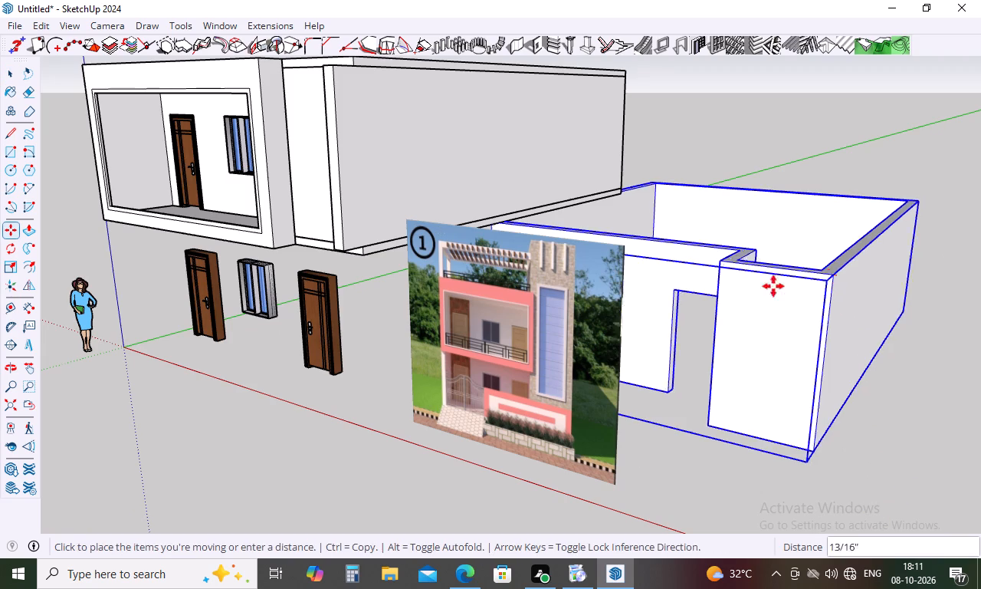
middle_drag(360, 252, 587, 193)
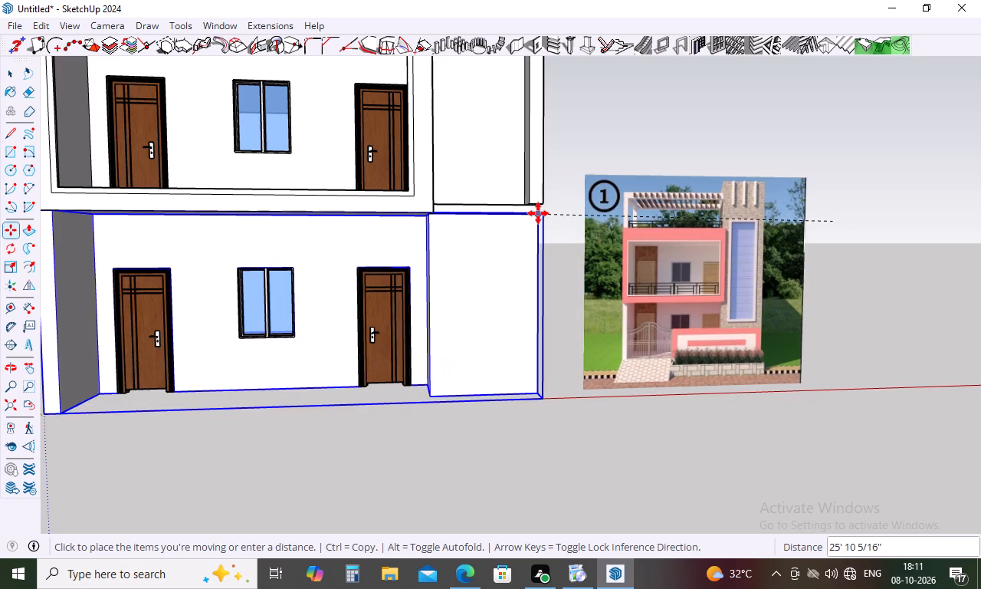
click(538, 213)
scroll(540, 285, down, 9)
middle_drag(534, 300, 531, 309)
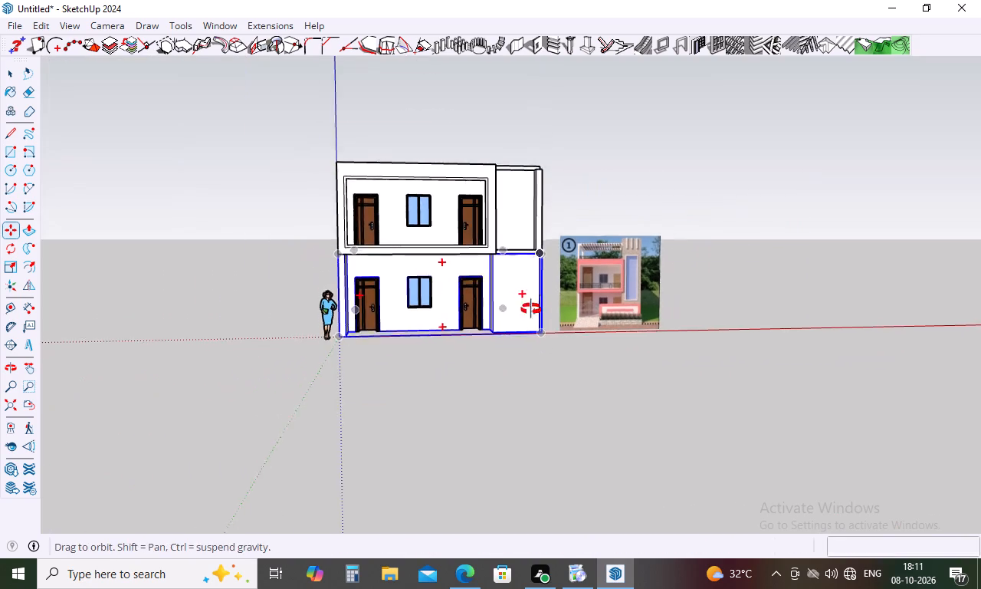
middle_drag(531, 309, 514, 370)
key(space)
click(490, 402)
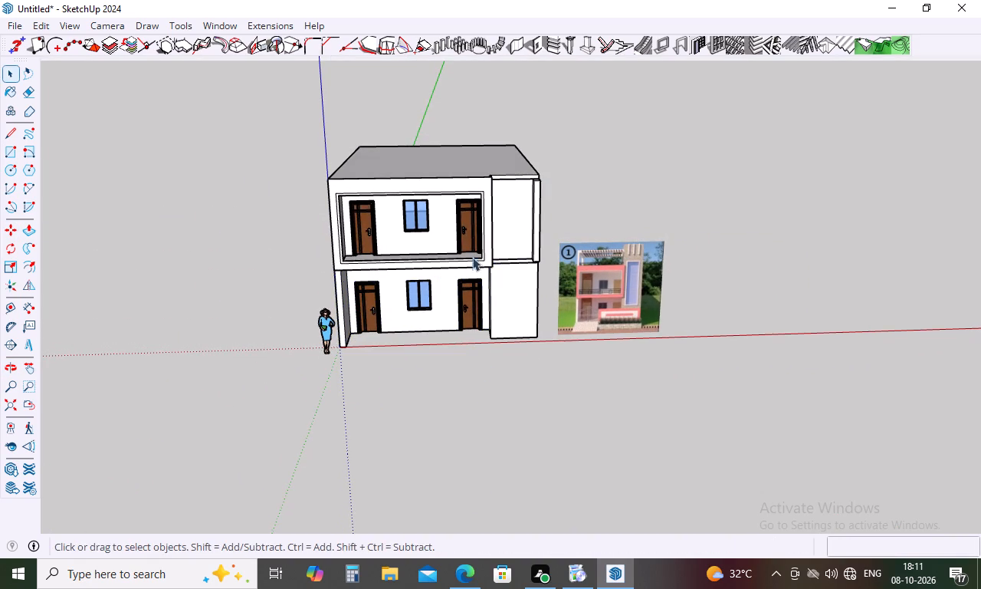
Delete the upper-floor wall group.
scroll(472, 254, up, 5)
middle_drag(472, 253, 474, 203)
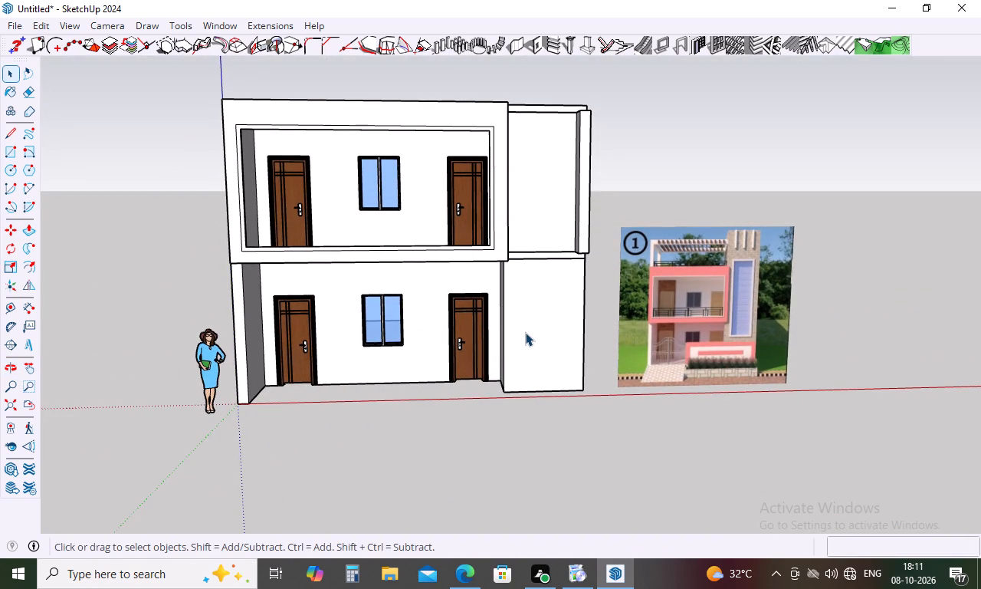
click(536, 203)
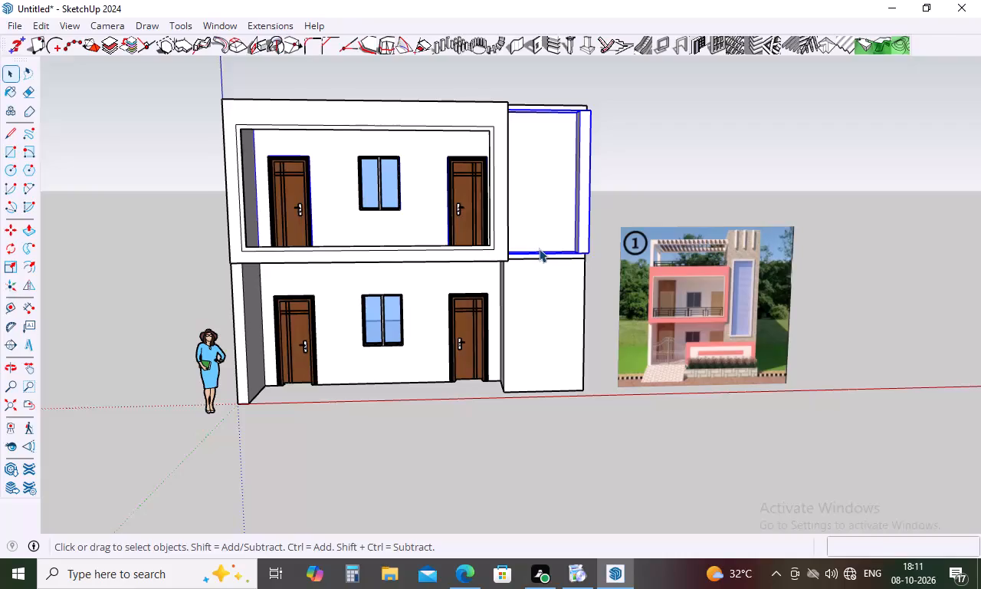
key(Delete)
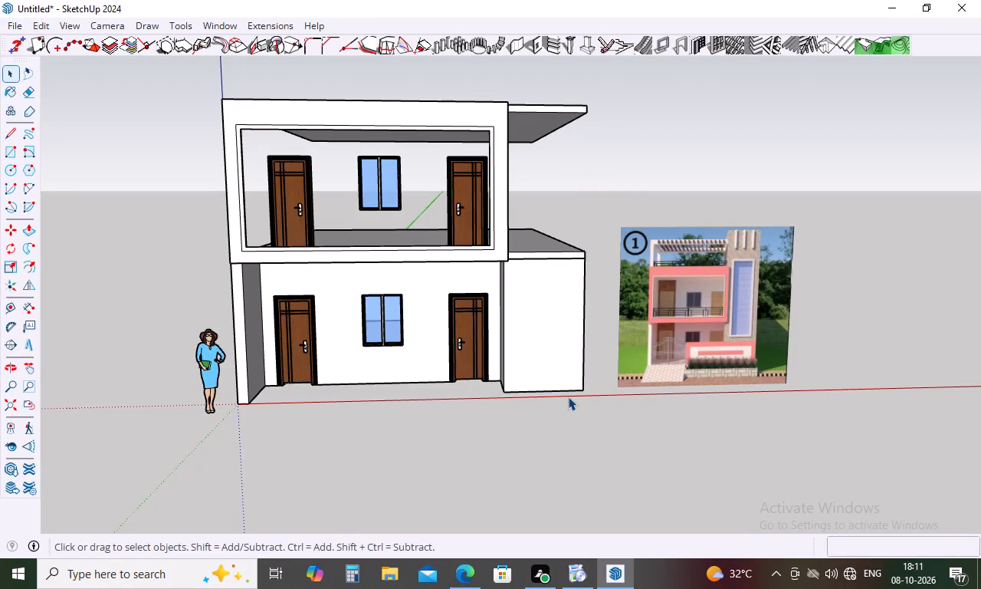
Copy the ground-floor wall group up to the upper floor, snapping its front base corner to the top corner of the slab.
key(m)
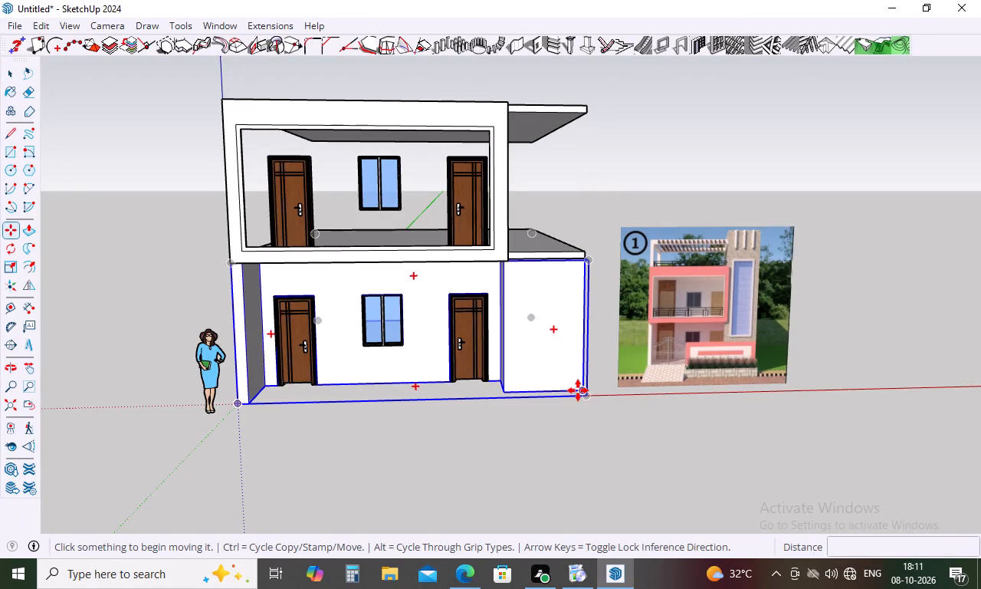
click(586, 393)
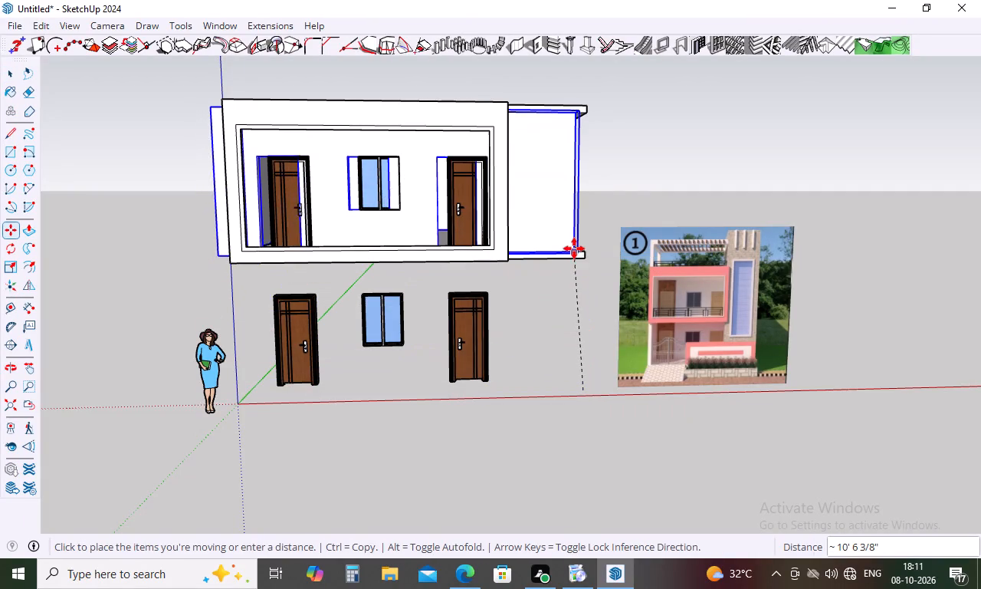
click(585, 252)
key(Escape)
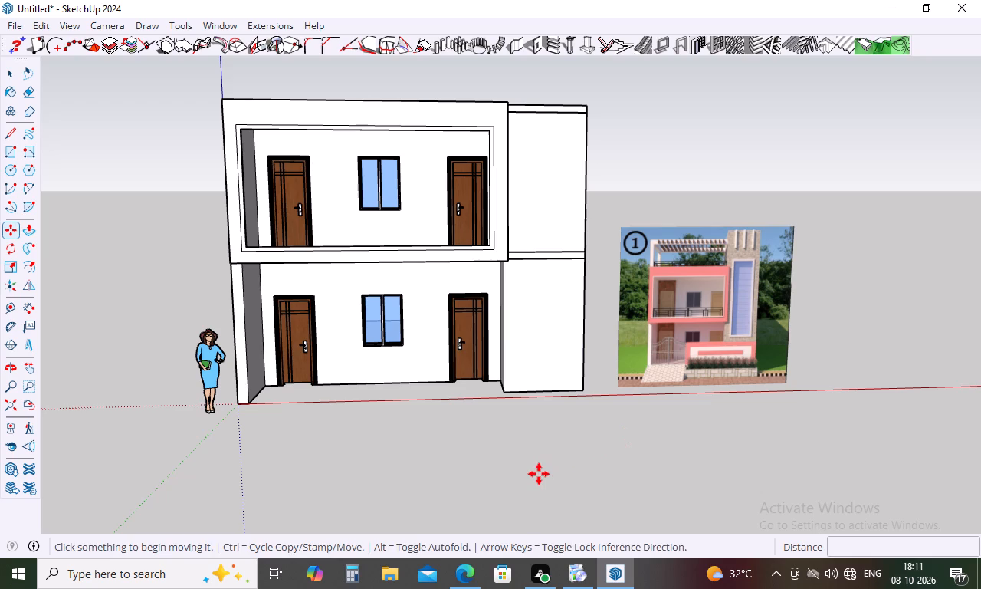
click(539, 474)
key(space)
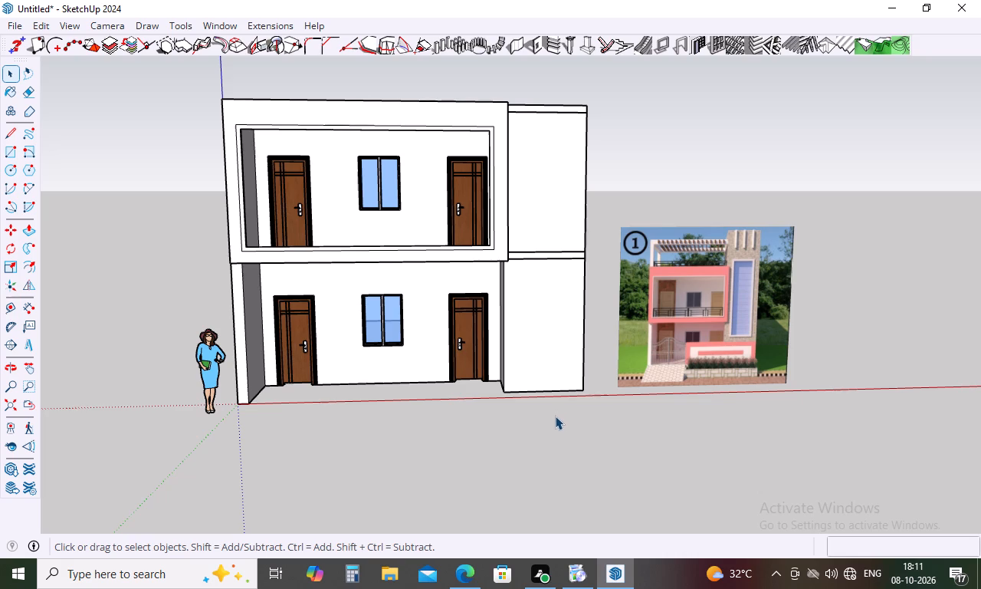
key(Escape)
Draw a 21' by 6' rectangle over the full height of the plain front bay beside the balcony and extrude it 2".
key(r)
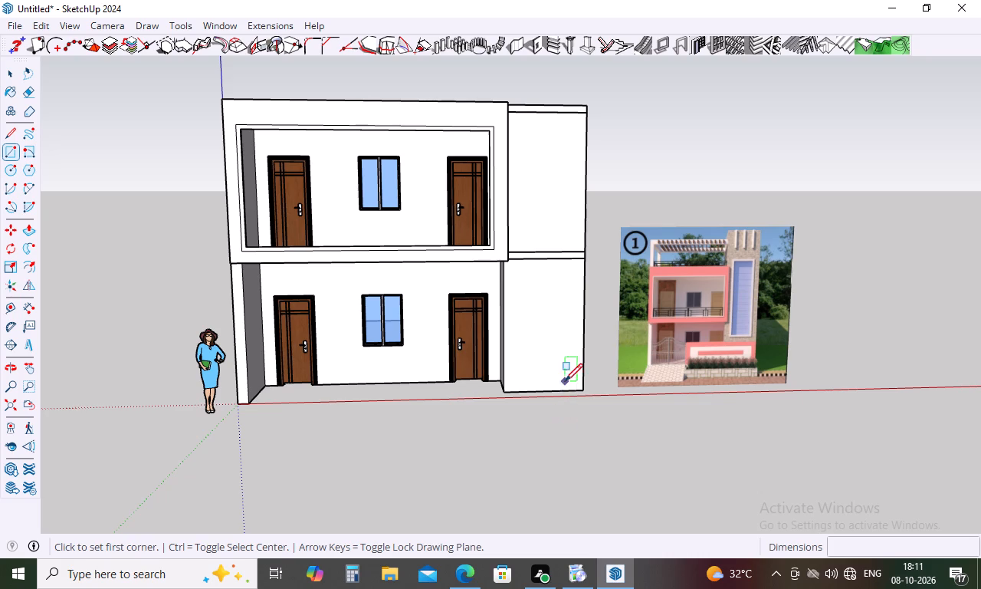
middle_drag(565, 381, 437, 424)
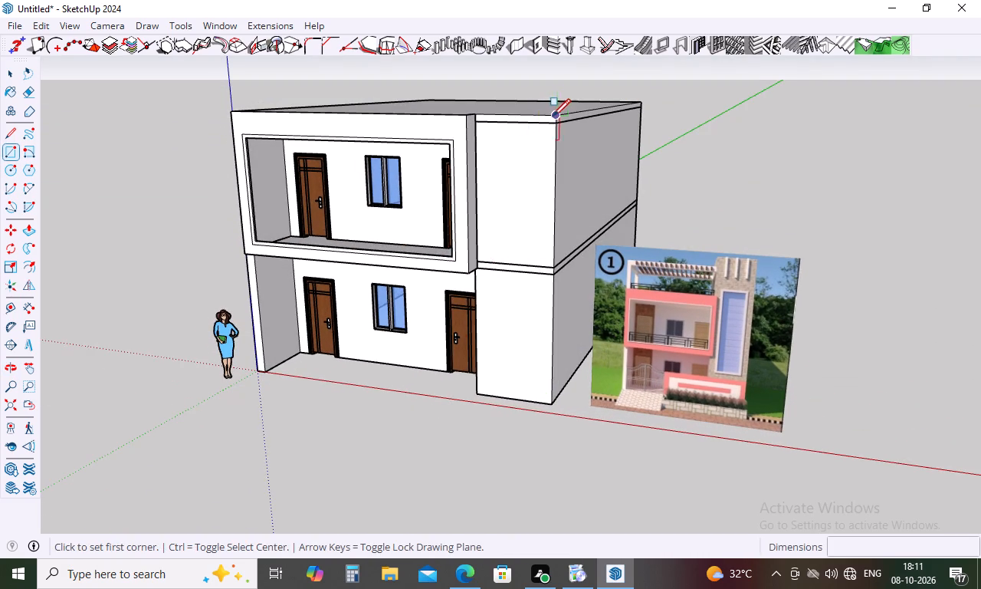
click(554, 116)
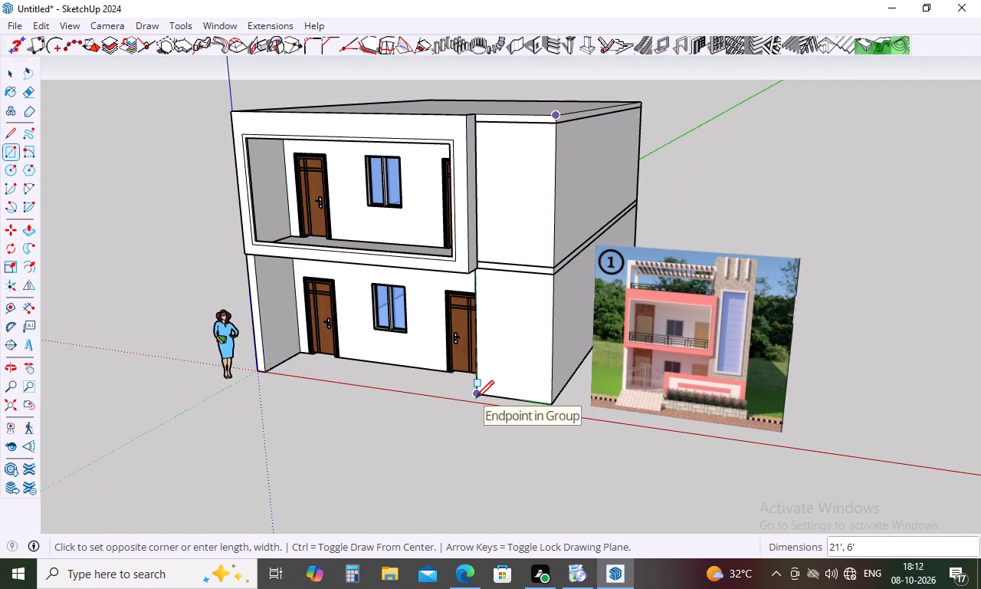
click(476, 398)
key(space)
key(p)
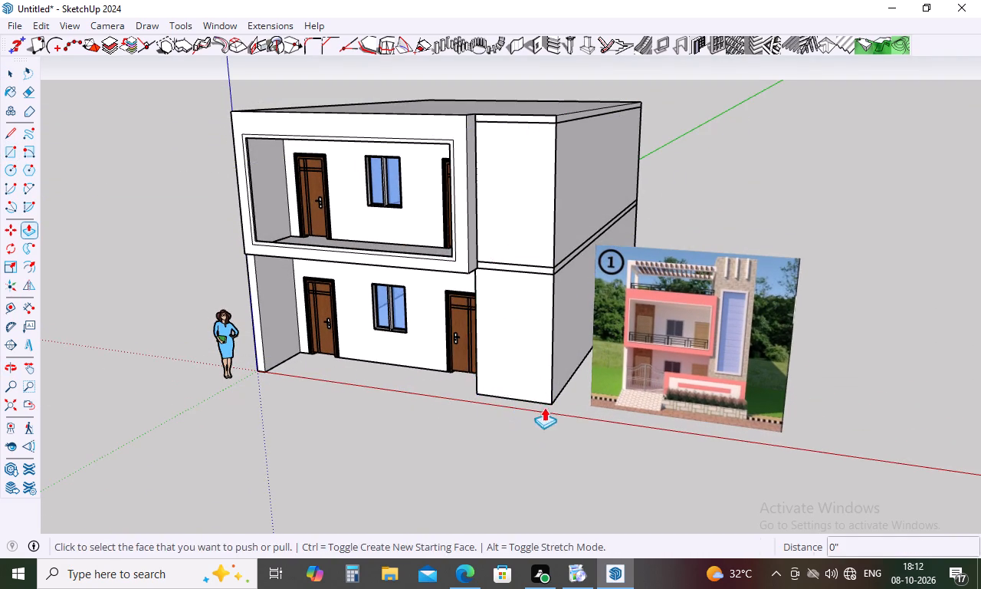
click(527, 373)
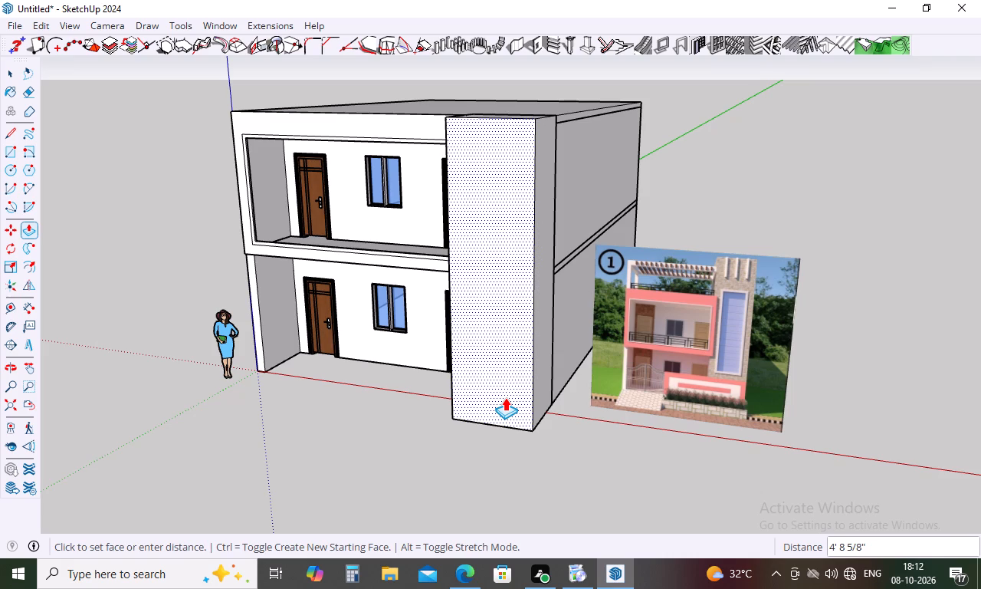
key(2)
key(Return)
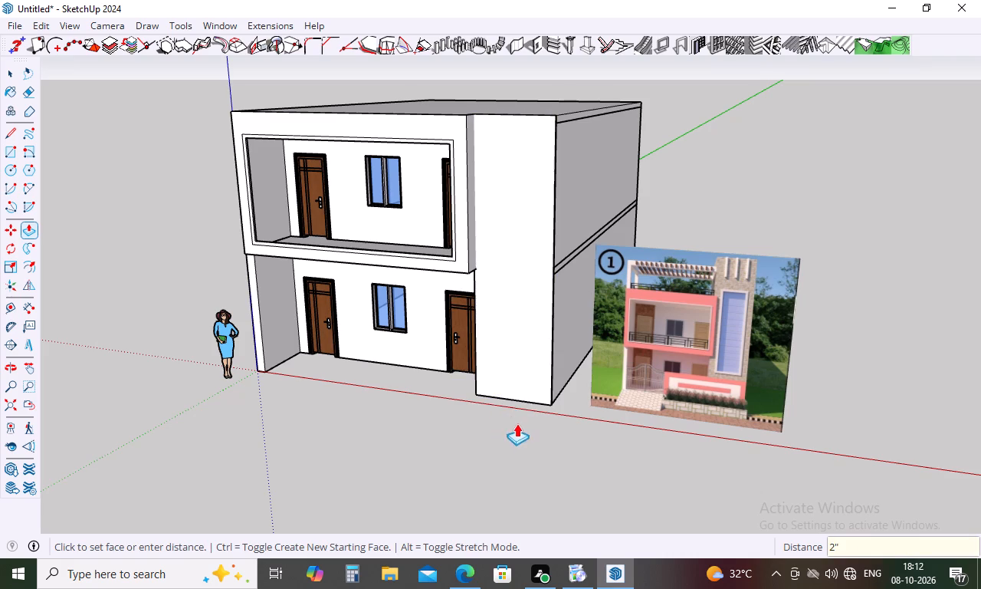
Push/Pull the thin top face of the new front panel up by 6' above the roof.
middle_drag(533, 197, 536, 407)
scroll(508, 218, up, 6)
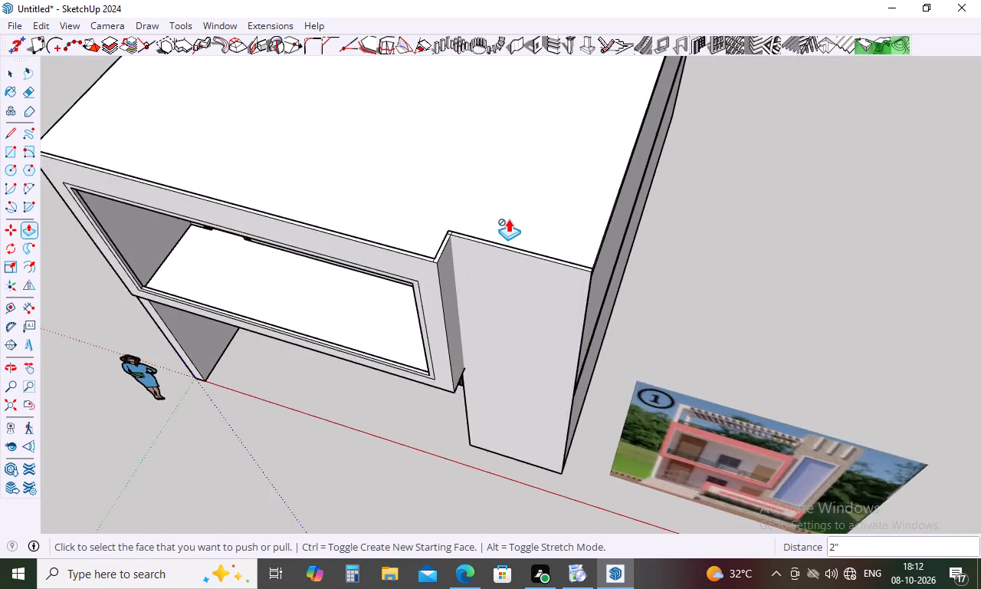
scroll(508, 219, up, 3)
click(532, 273)
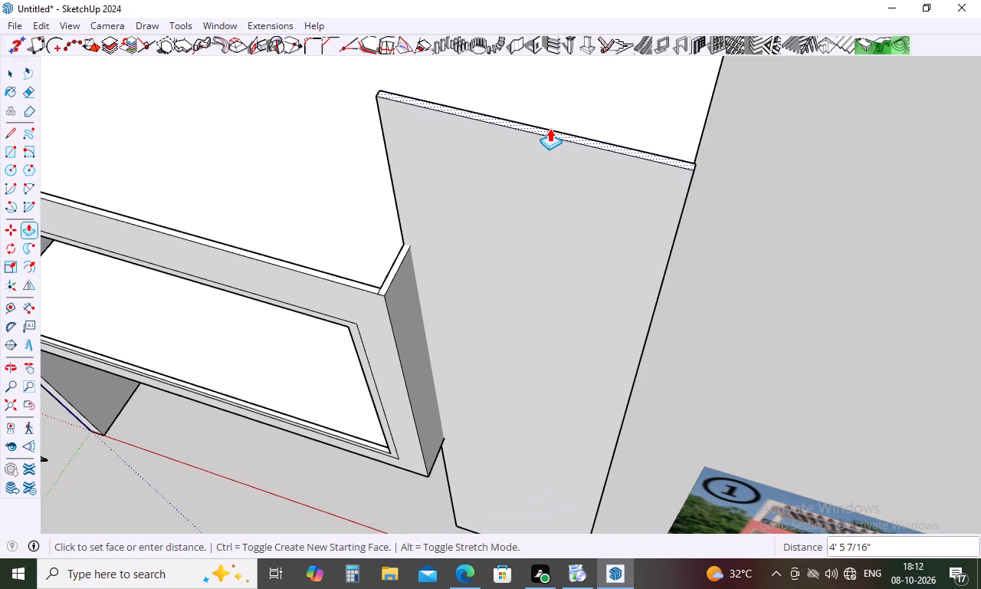
text(6')
key(Return)
scroll(545, 284, down, 4)
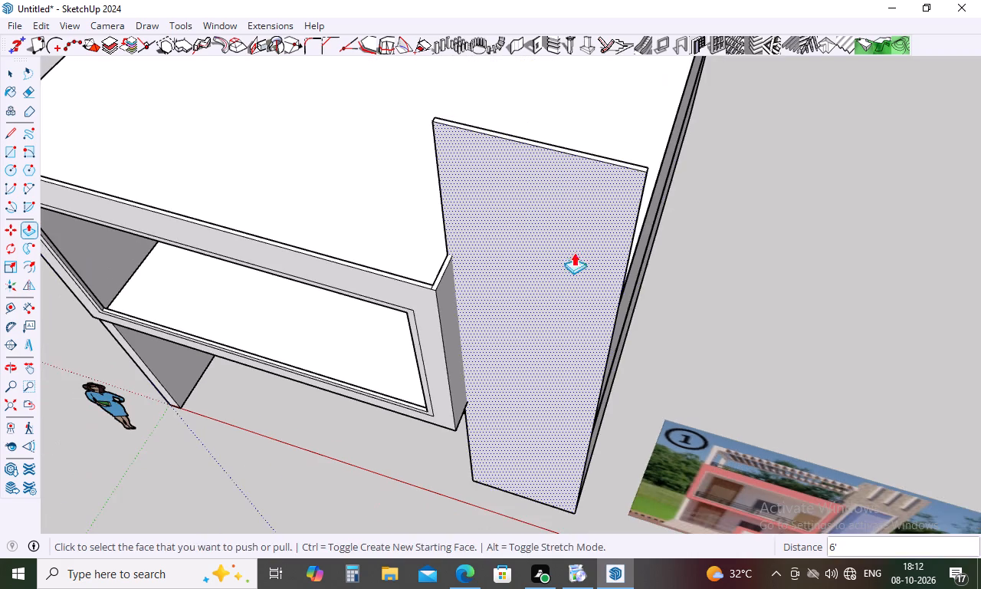
Draw a line about 6' long across the raised panel's back face at roof level, between its two corners.
middle_drag(630, 228, 135, 252)
key(Escape)
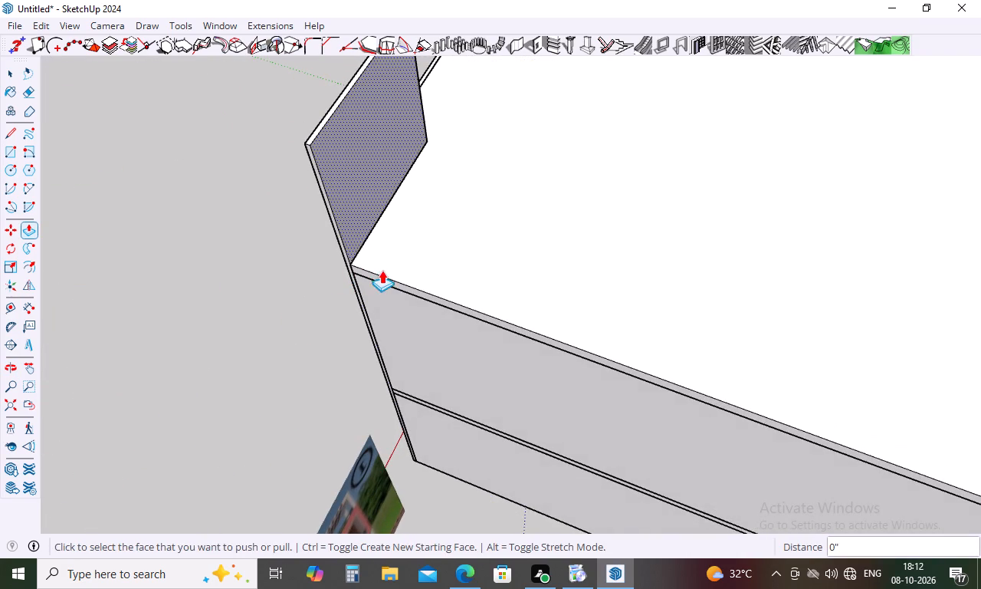
key(l)
click(353, 261)
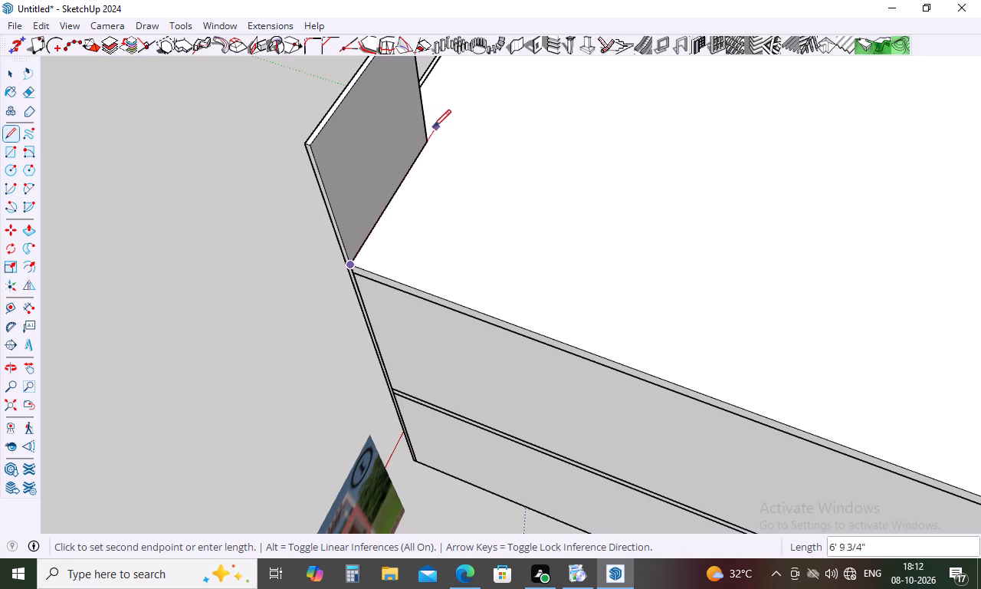
scroll(432, 133, up, 15)
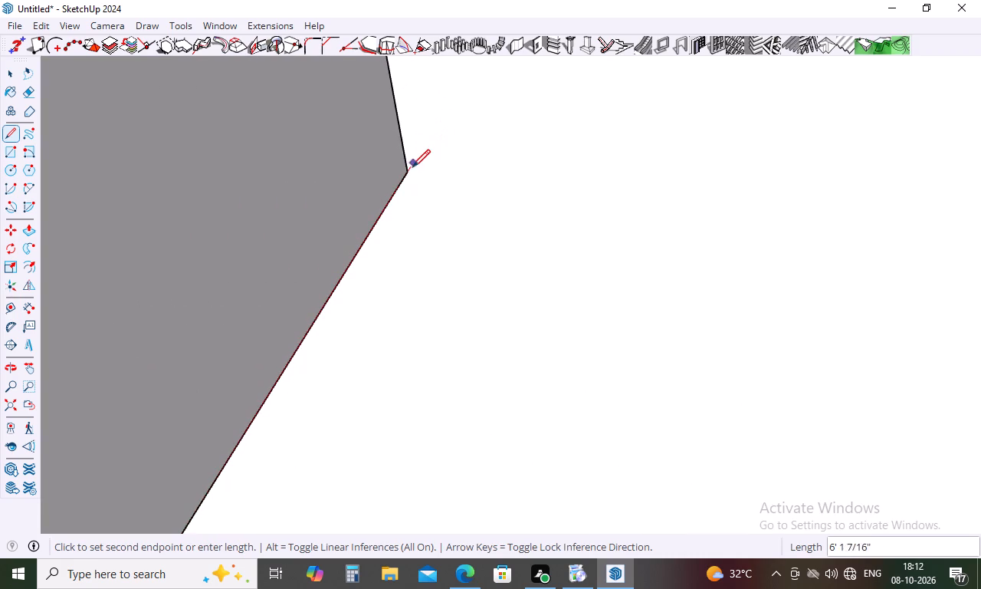
click(411, 169)
key(Escape)
Extrude the raised panel's back face above the roof 5' toward the rear to form a tower block.
scroll(431, 192, down, 17)
key(p)
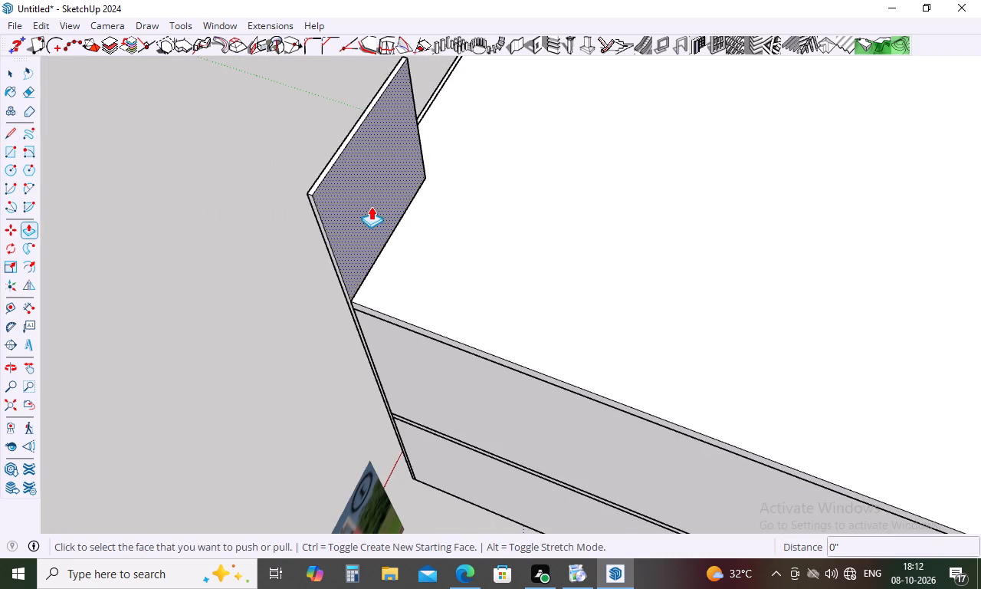
click(365, 205)
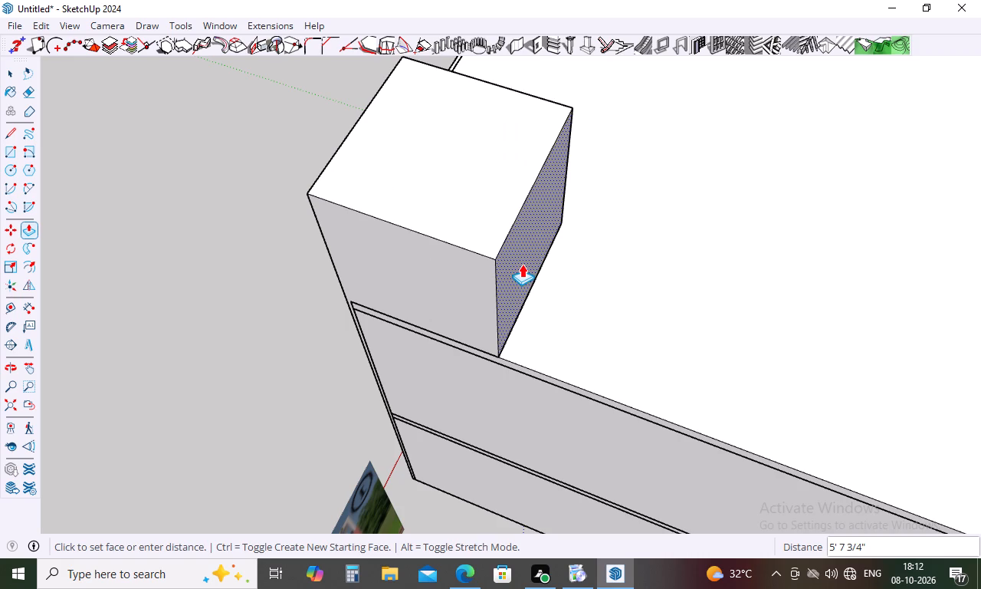
text(5')
key(Return)
Offset the outline of the tower's front face inward by about 1' 2 5/8".
scroll(495, 327, down, 10)
middle_drag(500, 350, 657, 351)
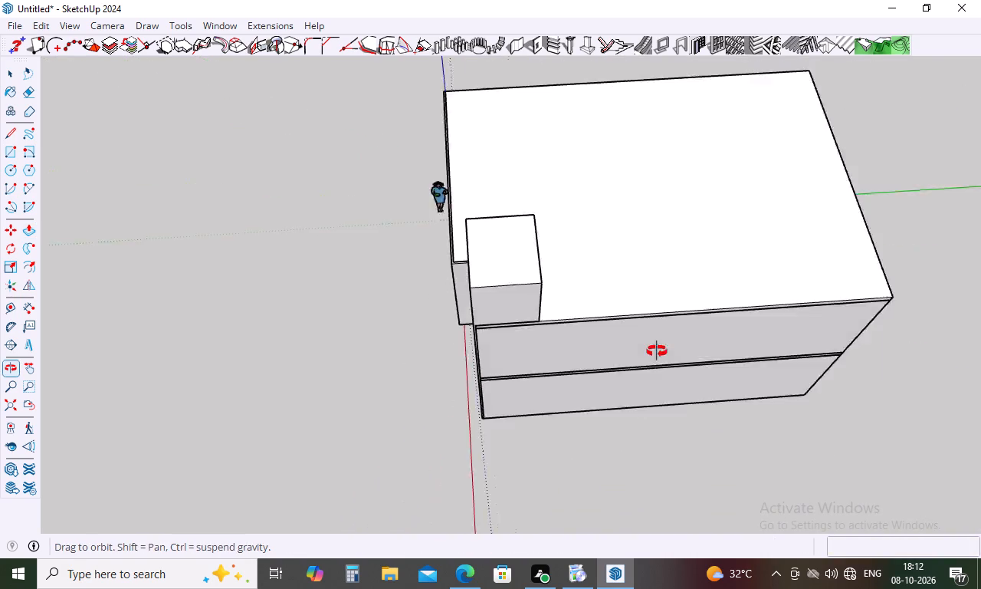
middle_drag(657, 351, 891, 179)
middle_drag(687, 311, 776, 288)
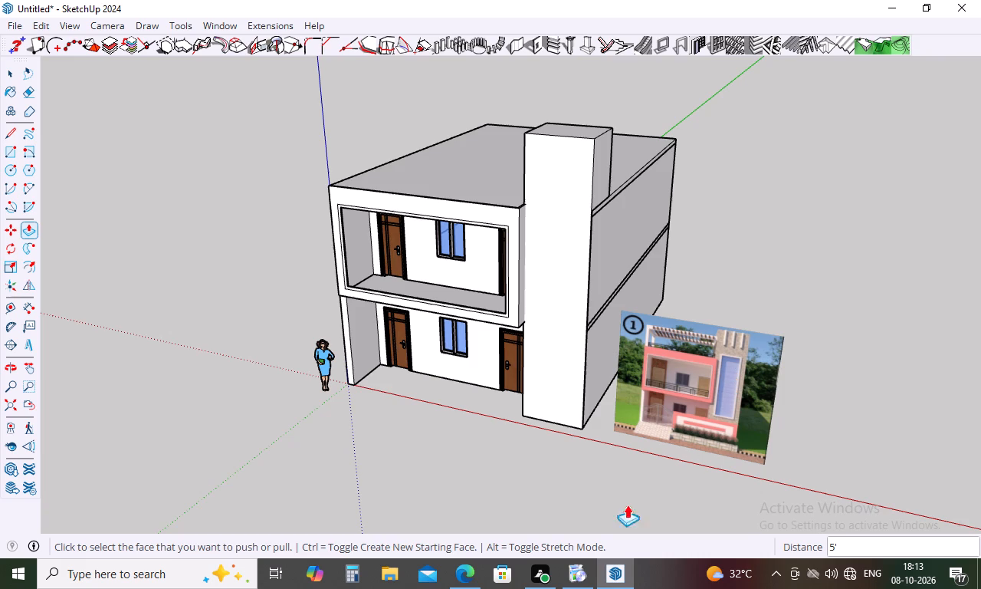
middle_drag(550, 505, 702, 460)
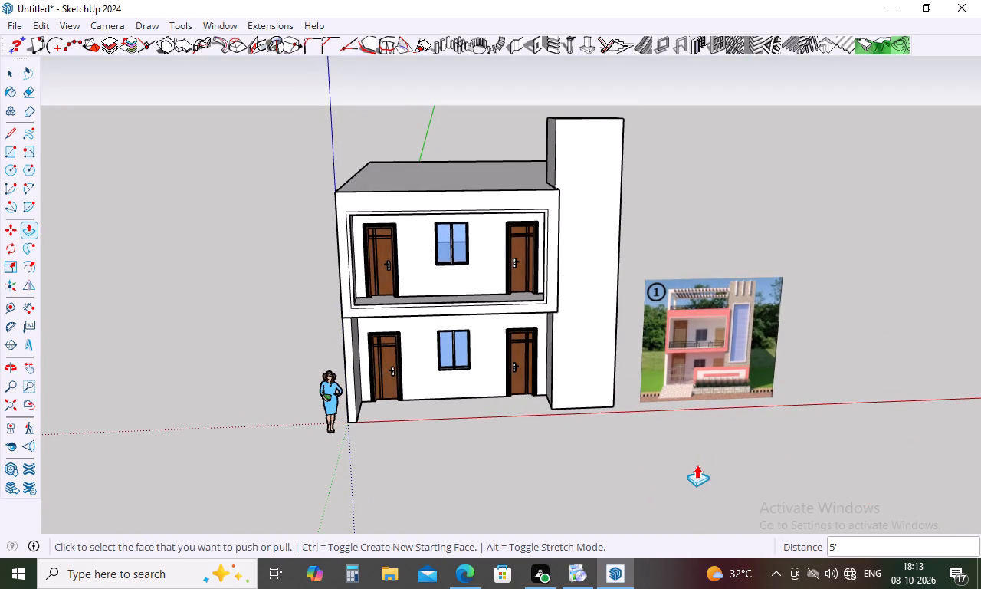
key(f)
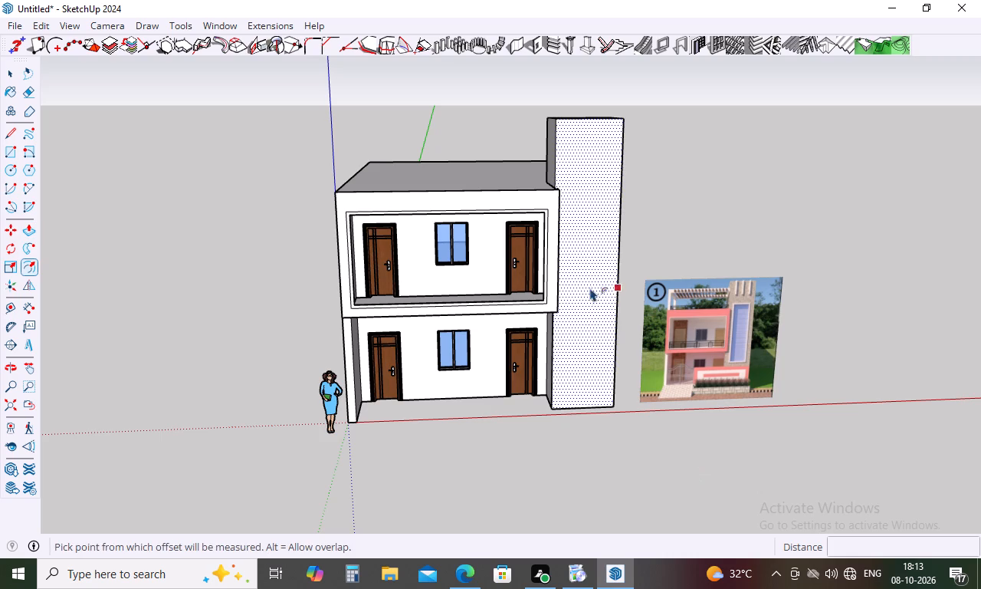
click(586, 281)
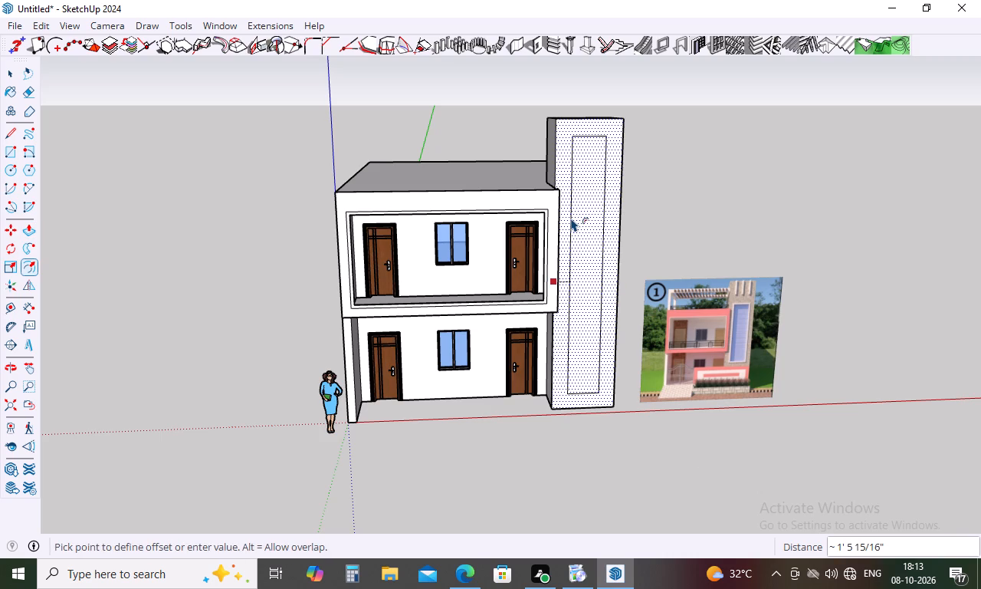
click(567, 261)
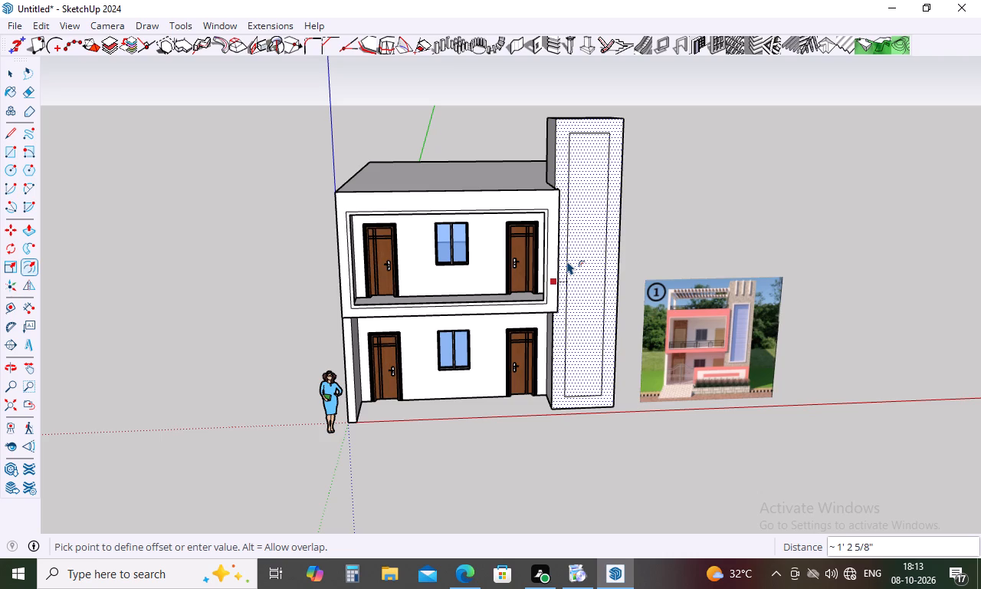
key(Escape)
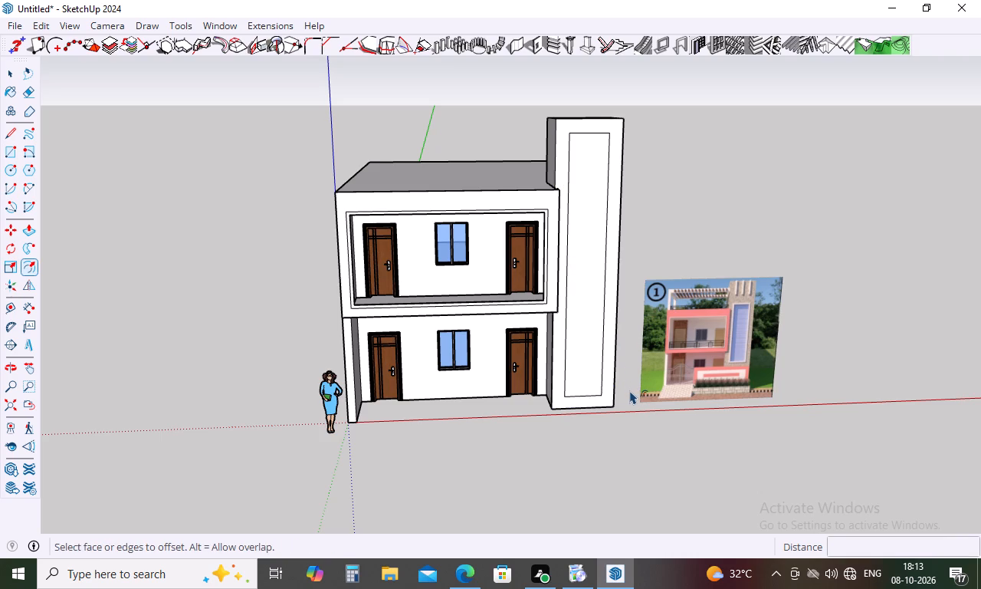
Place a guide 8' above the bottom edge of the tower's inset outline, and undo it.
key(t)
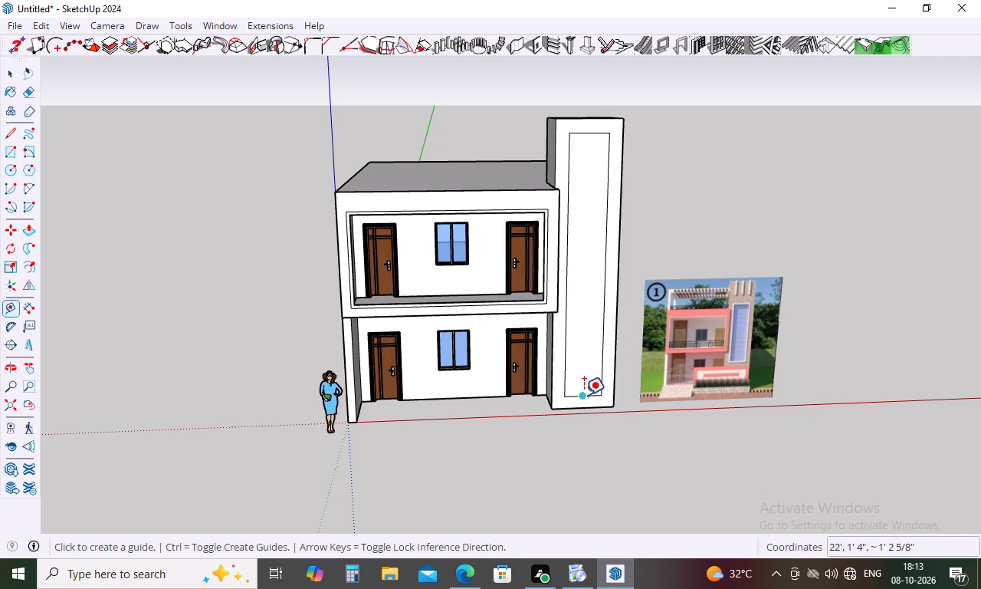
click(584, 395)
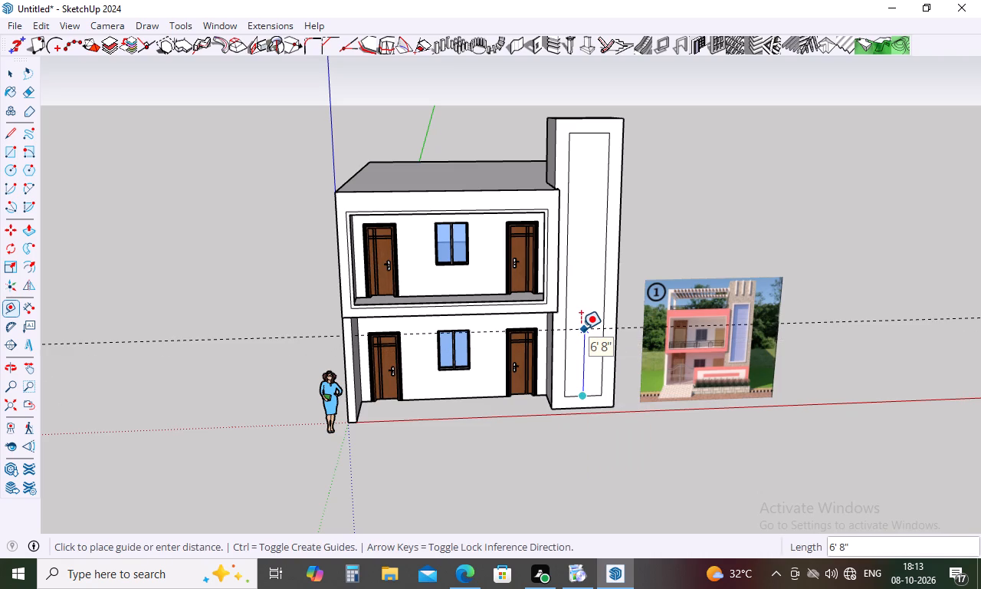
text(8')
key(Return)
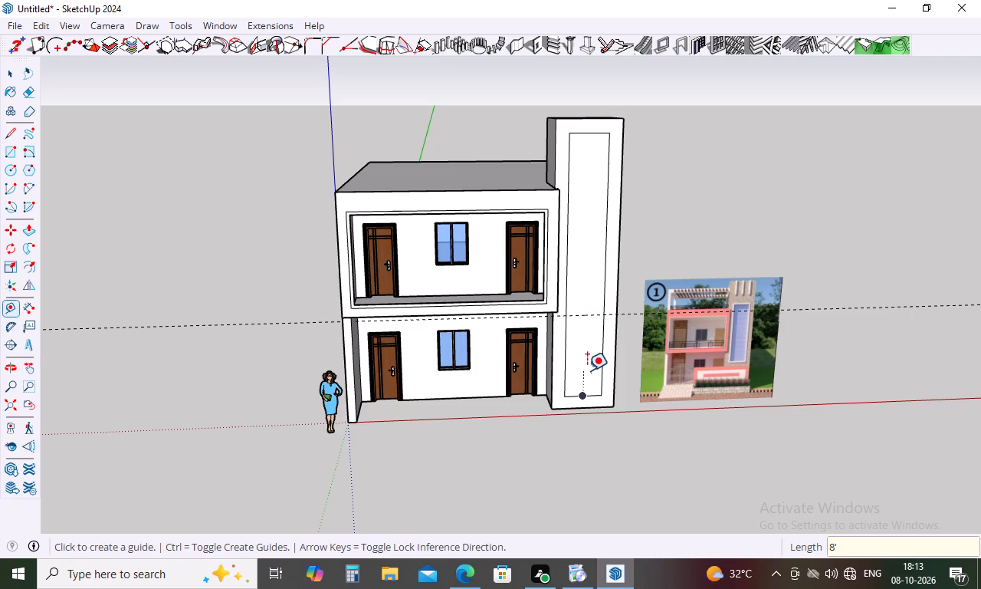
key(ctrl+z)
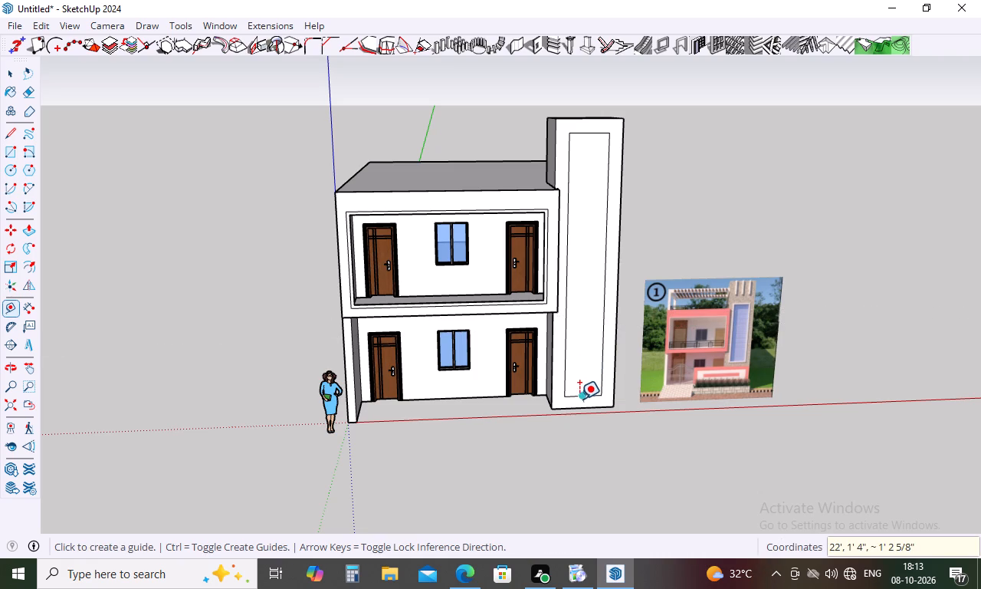
Place horizontal guides 6' above the inset outline's bottom edge and 5' below the tower's front top edge.
click(579, 395)
text(6')
key(Return)
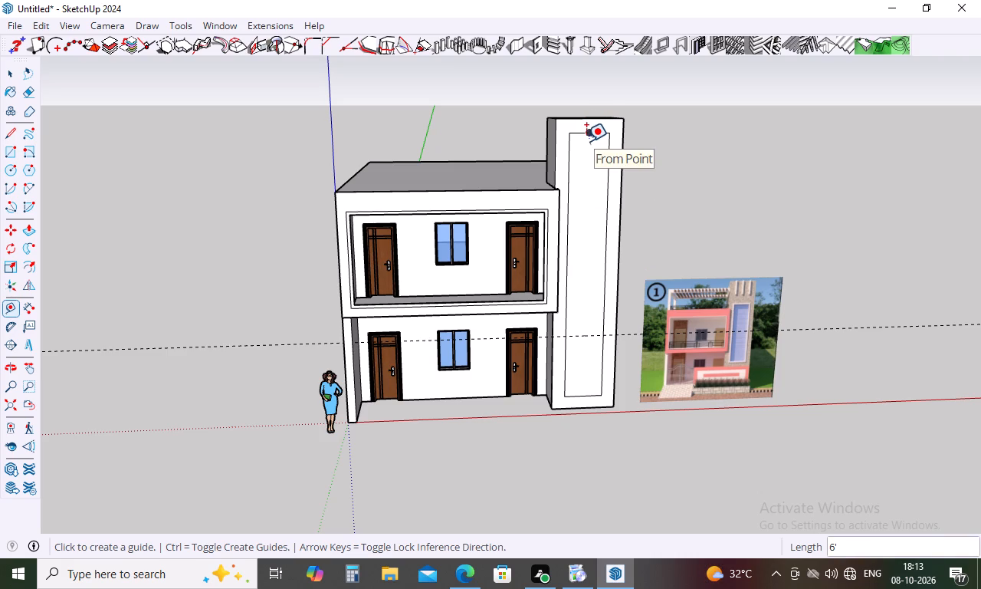
click(587, 117)
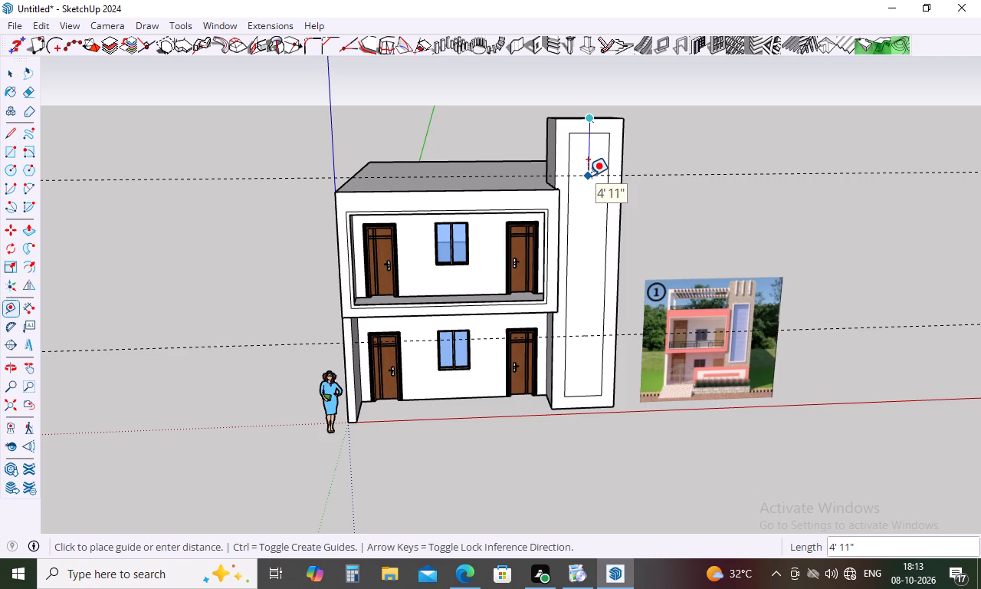
text(5')
key(Return)
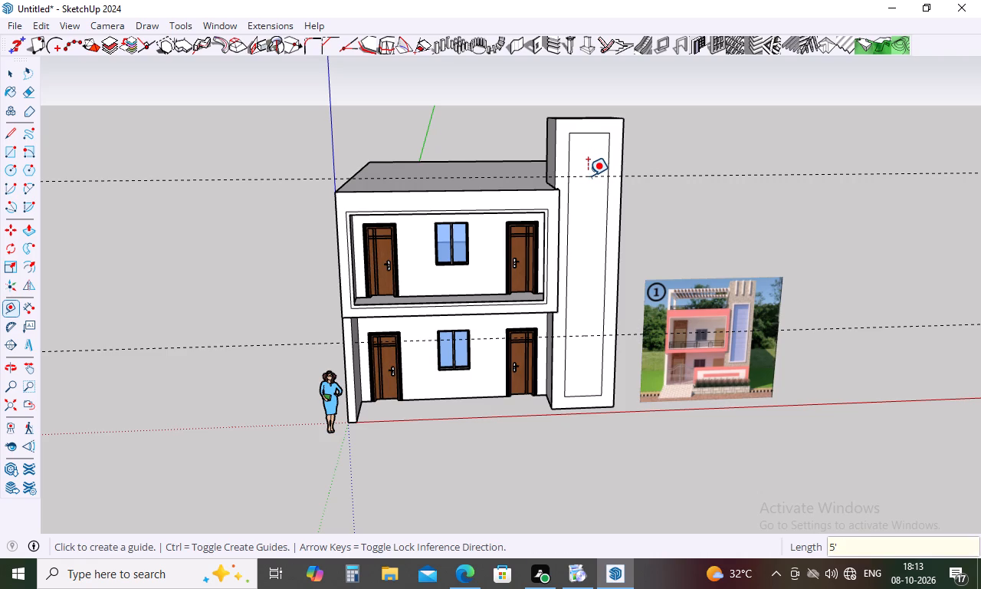
key(Escape)
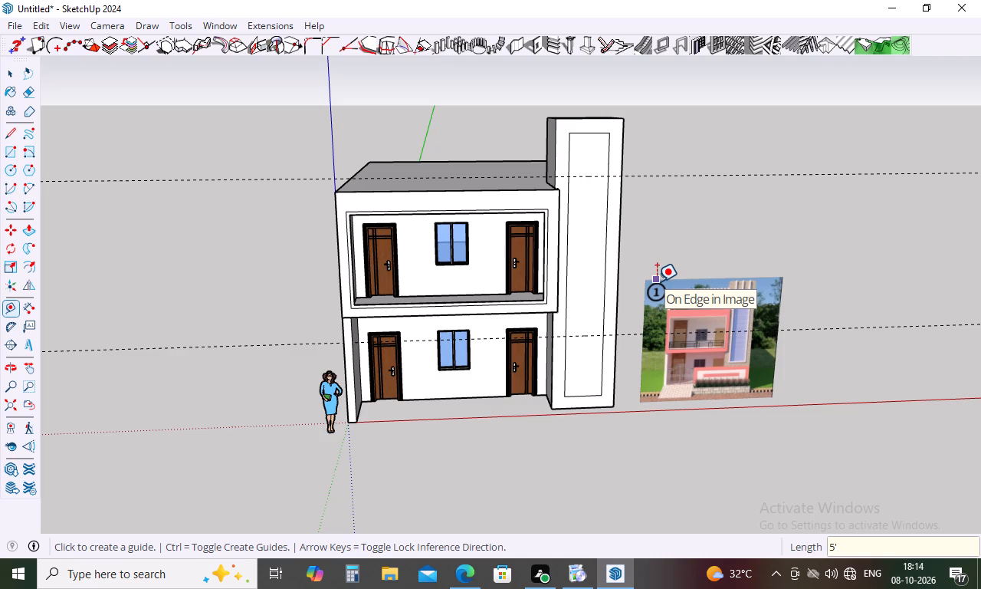
Draw two lines about 3' 6 13/16" long across the tower's inset outline, one along each horizontal guide.
key(l)
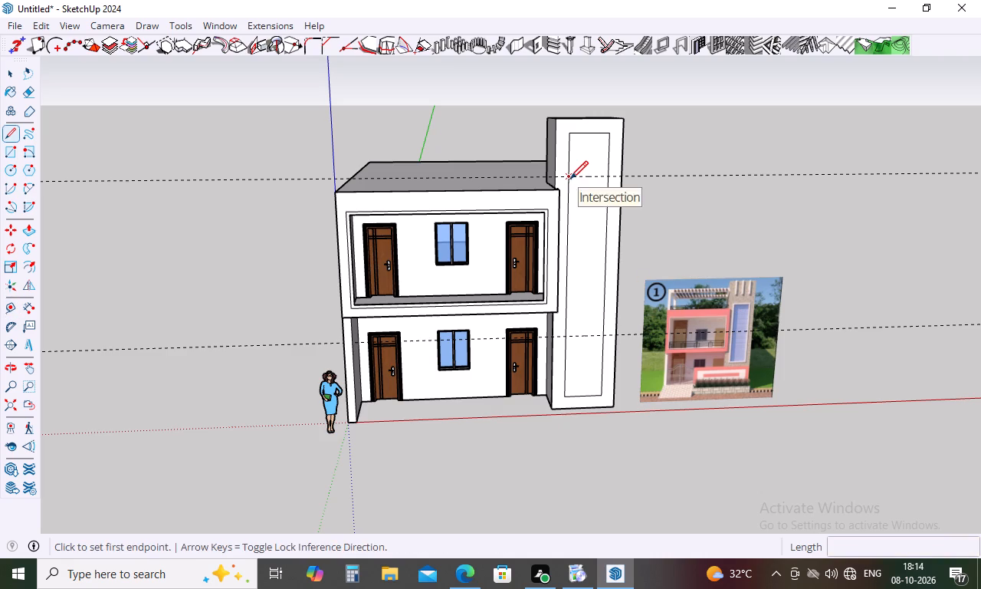
click(570, 177)
click(609, 175)
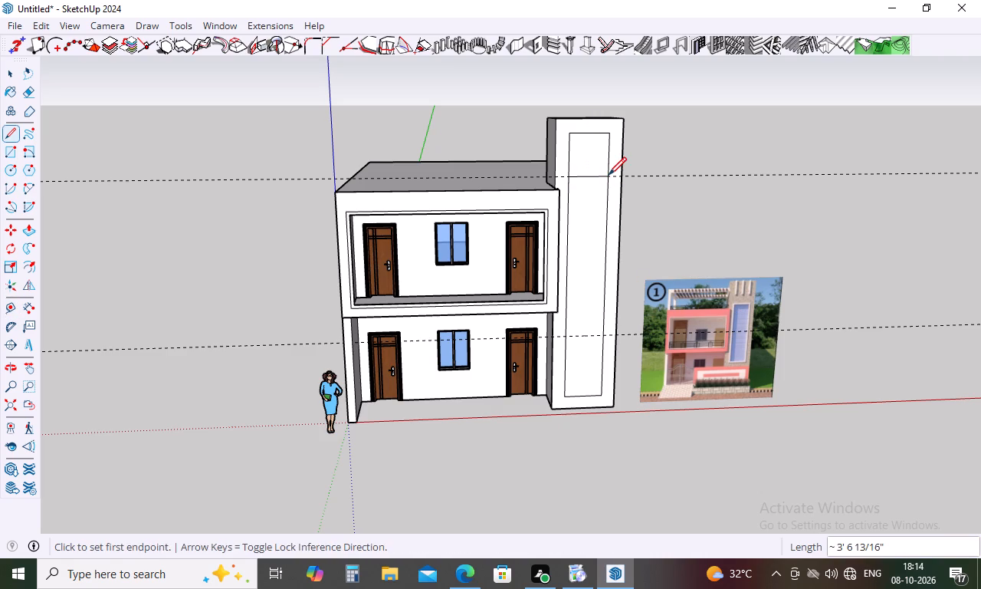
key(space)
key(l)
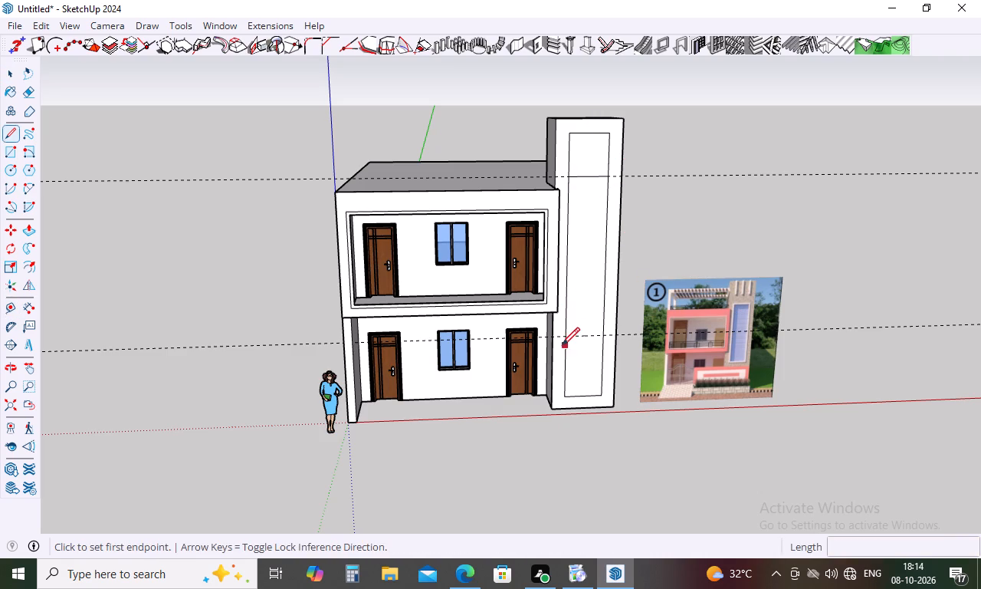
click(565, 336)
click(604, 339)
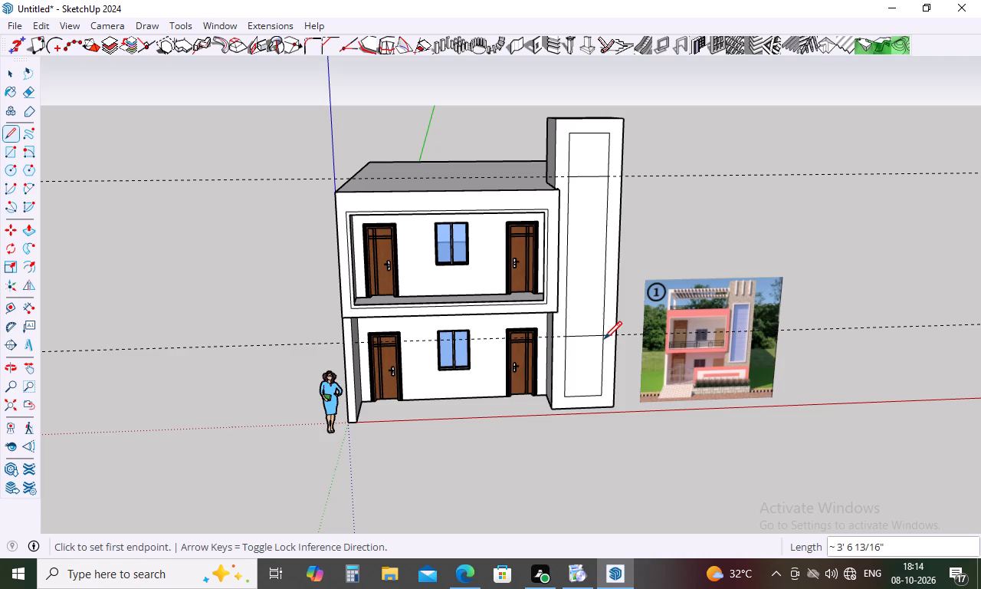
key(Escape)
Erase the inset outline's edges below the lower cross line and above the upper one, leaving a shorter rectangle.
key(e)
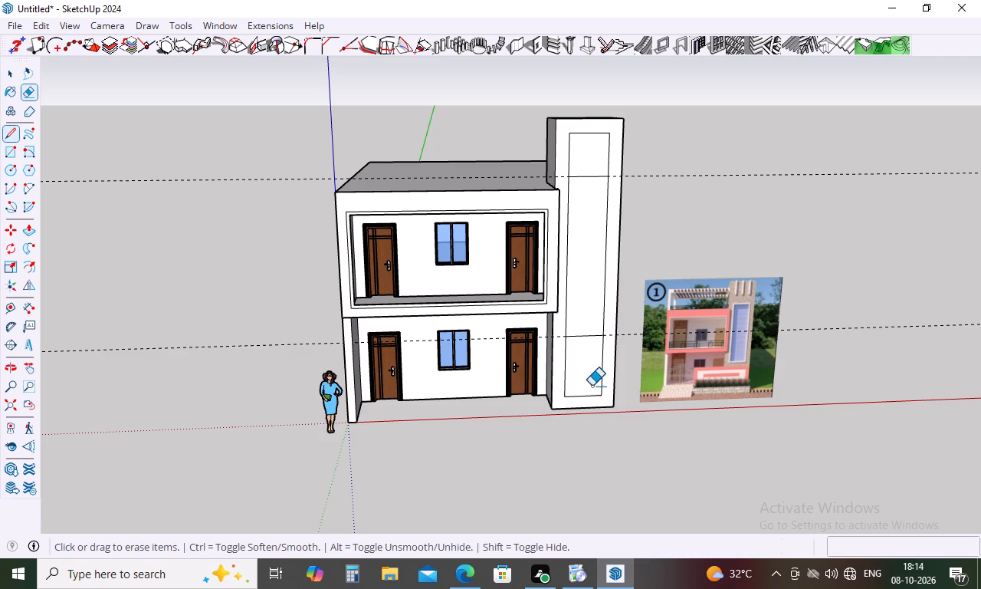
click(603, 362)
click(566, 363)
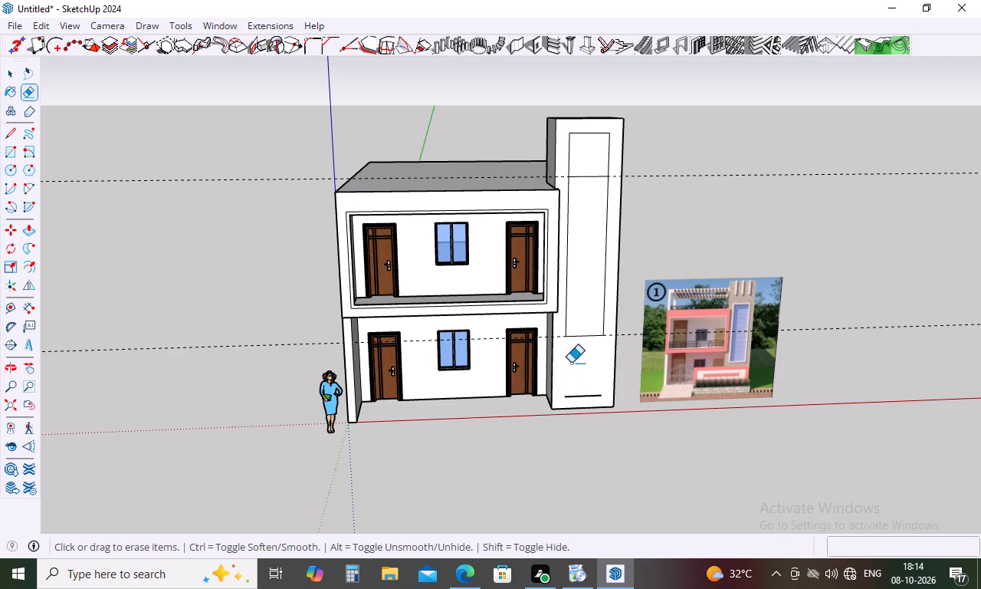
click(586, 397)
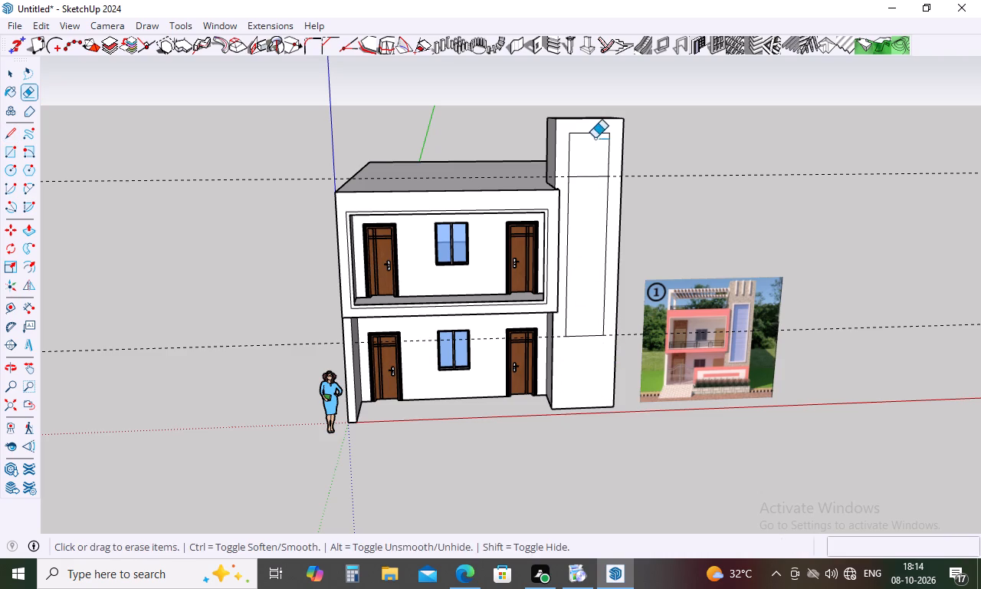
click(597, 133)
click(612, 146)
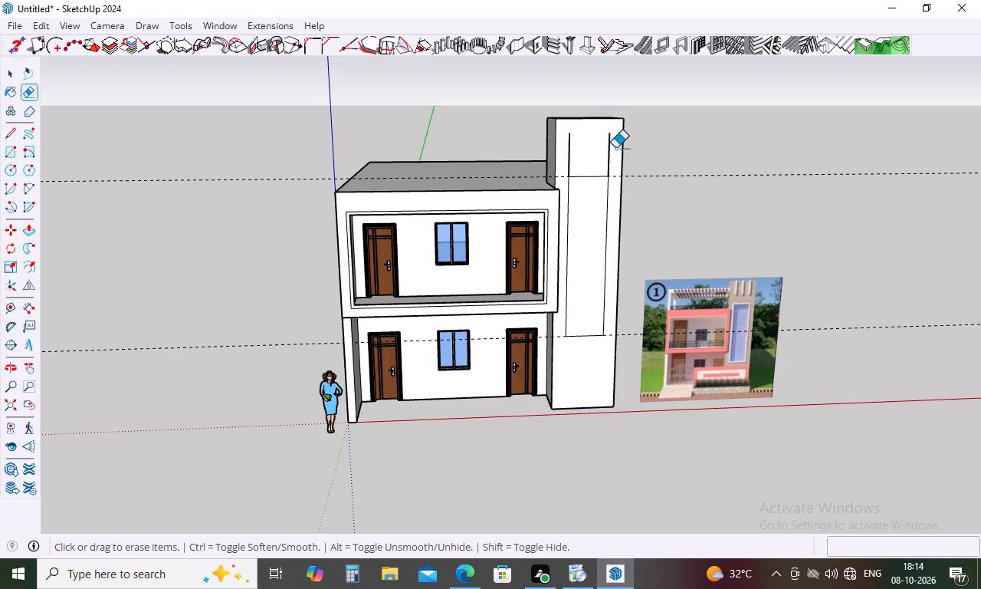
click(610, 150)
click(573, 145)
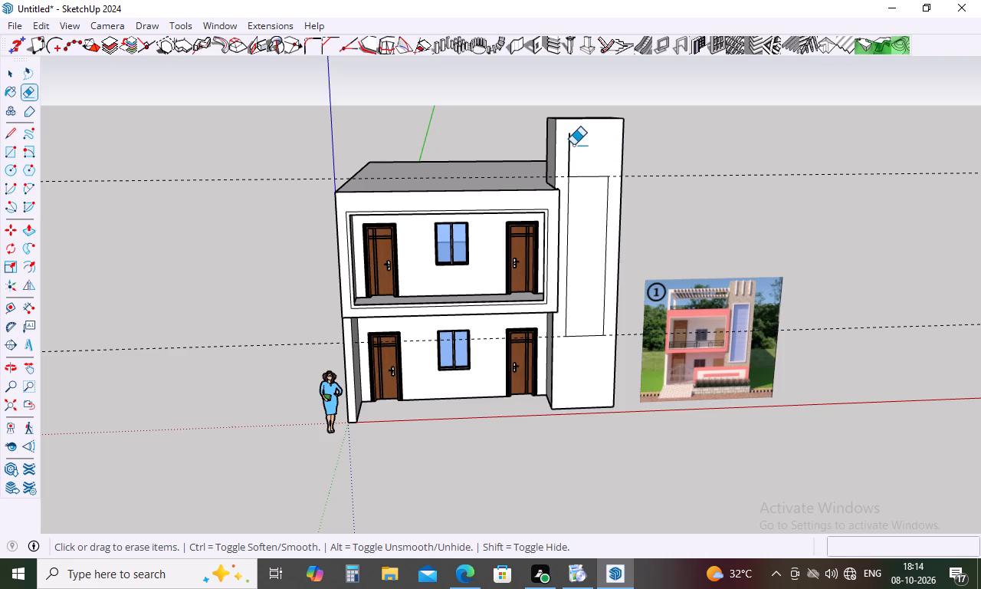
click(571, 148)
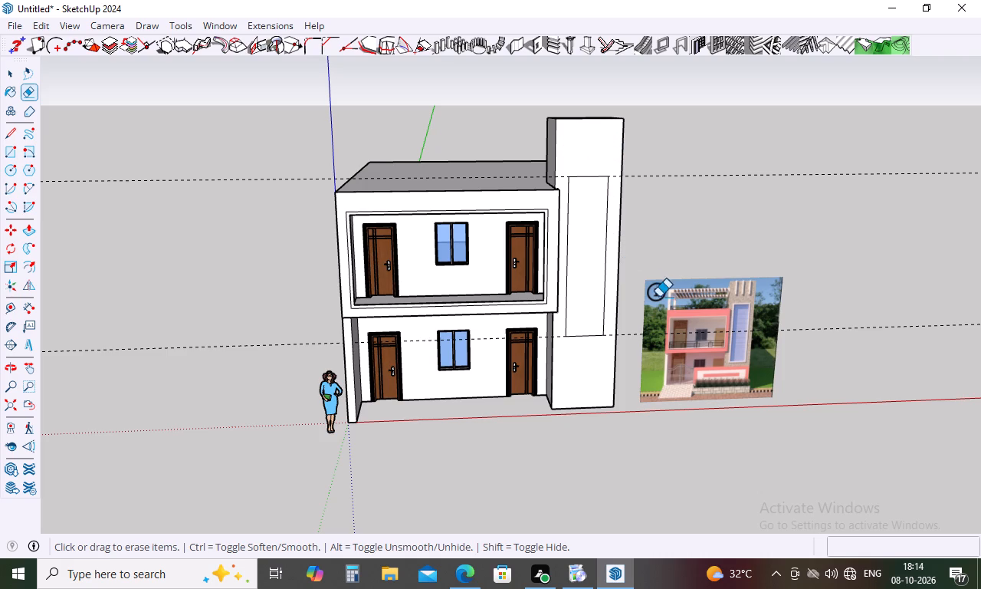
Delete all the guides from the model.
key(space)
click(617, 434)
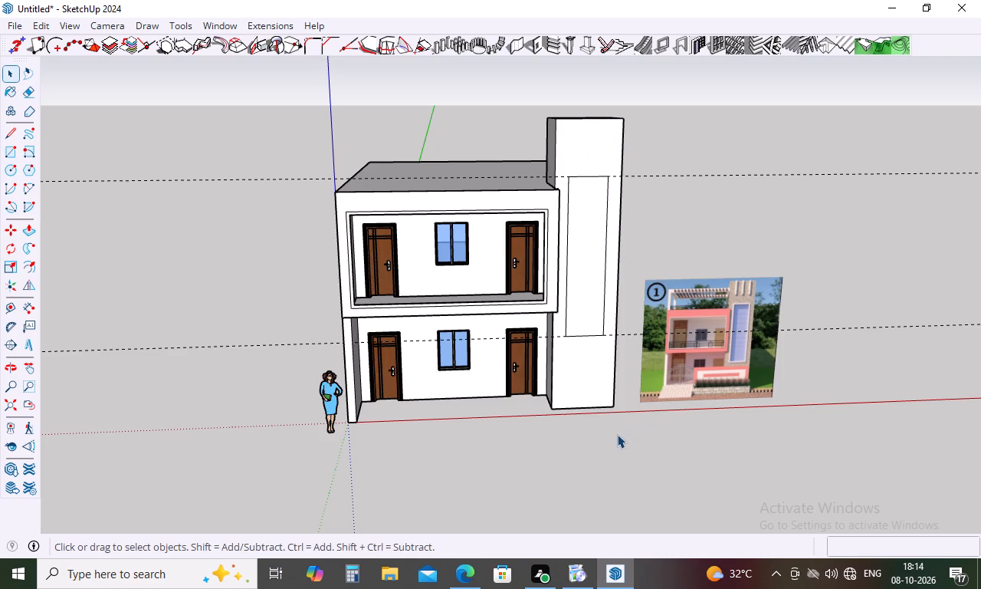
click(39, 25)
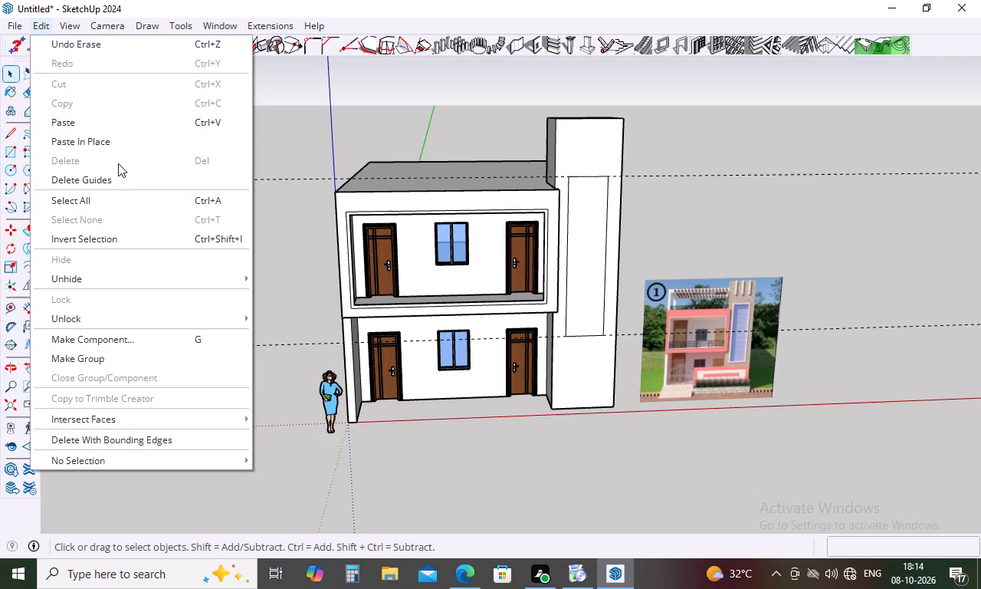
click(118, 186)
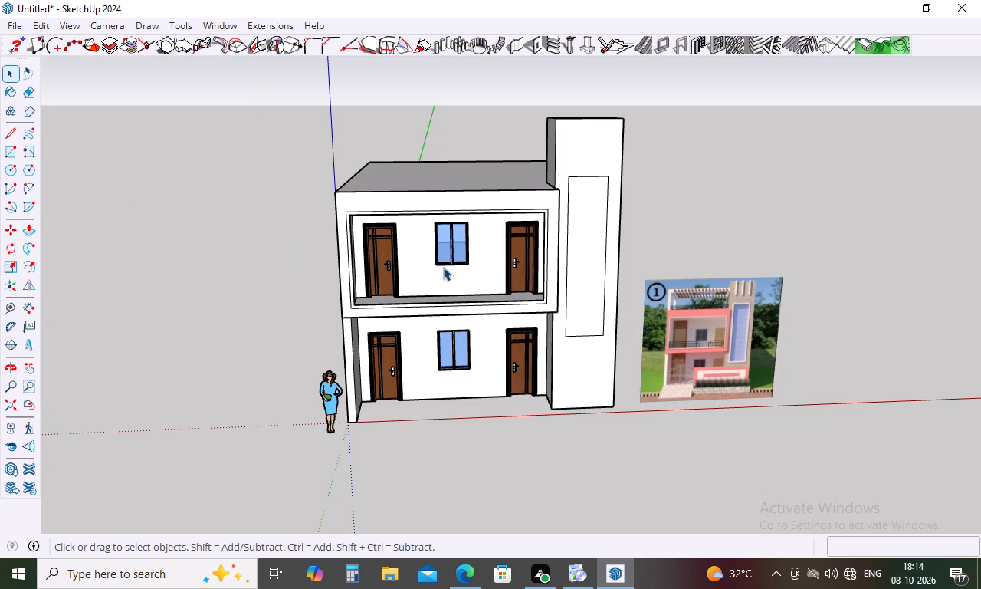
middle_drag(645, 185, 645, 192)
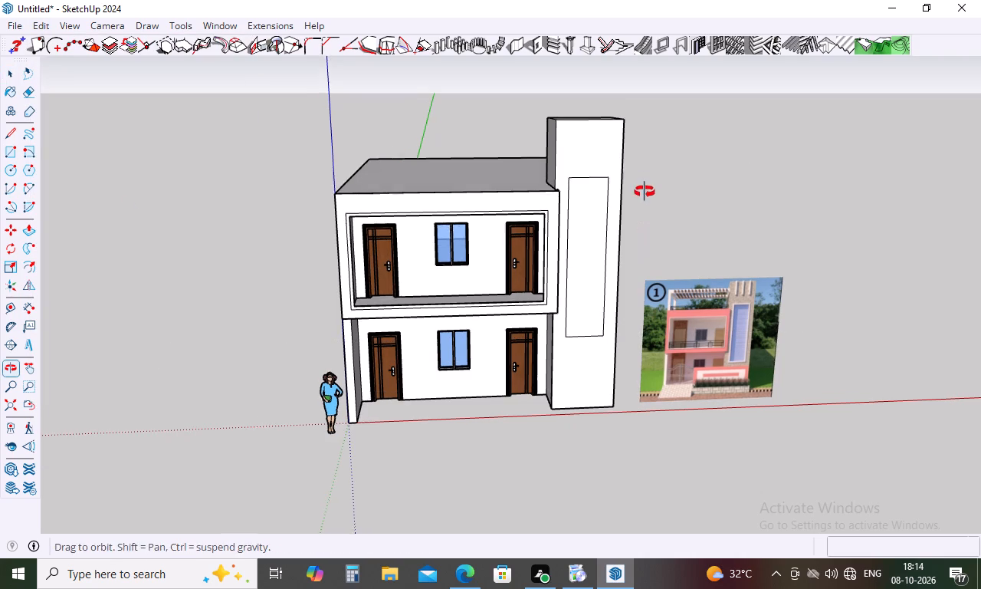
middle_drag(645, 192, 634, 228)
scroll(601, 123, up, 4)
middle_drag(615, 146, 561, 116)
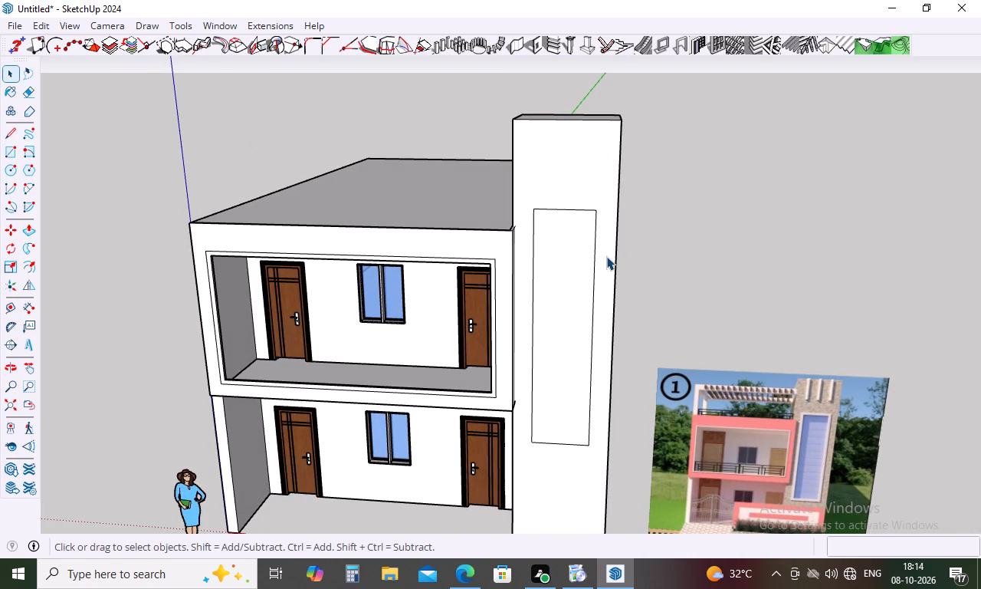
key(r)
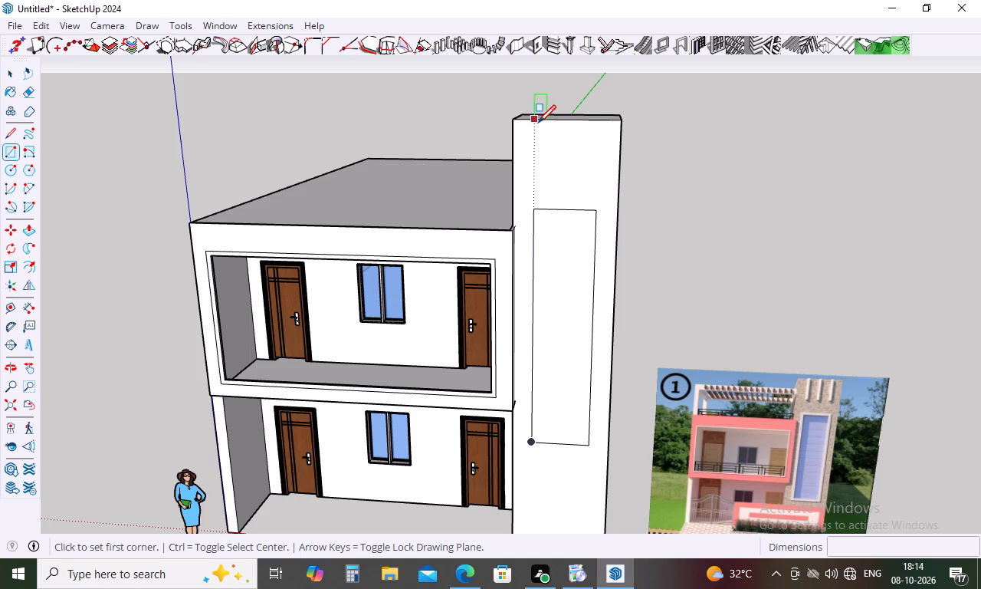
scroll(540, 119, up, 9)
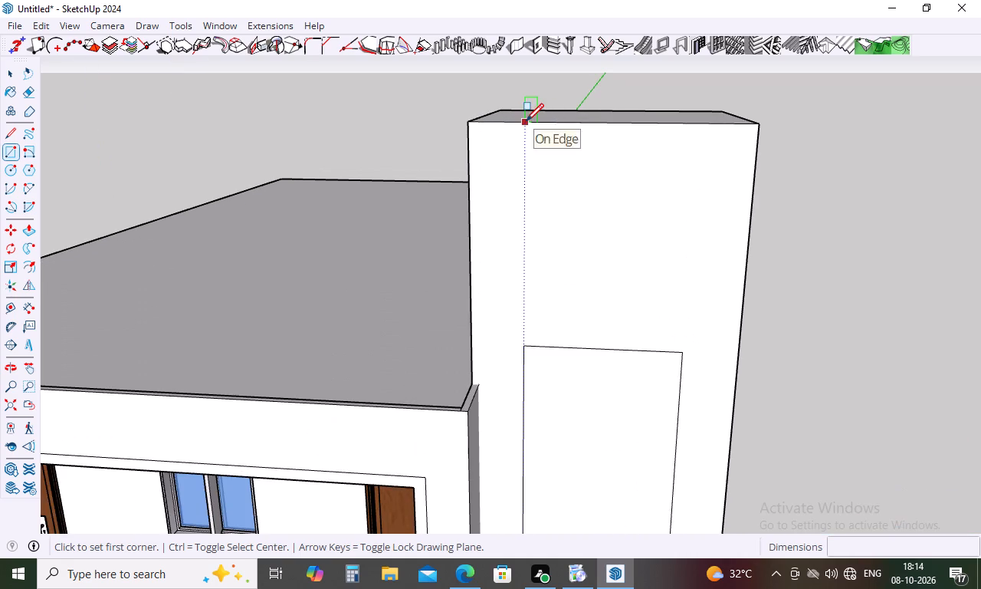
Select all of the tower's connected geometry and make it a group.
key(space)
triple_click(593, 213)
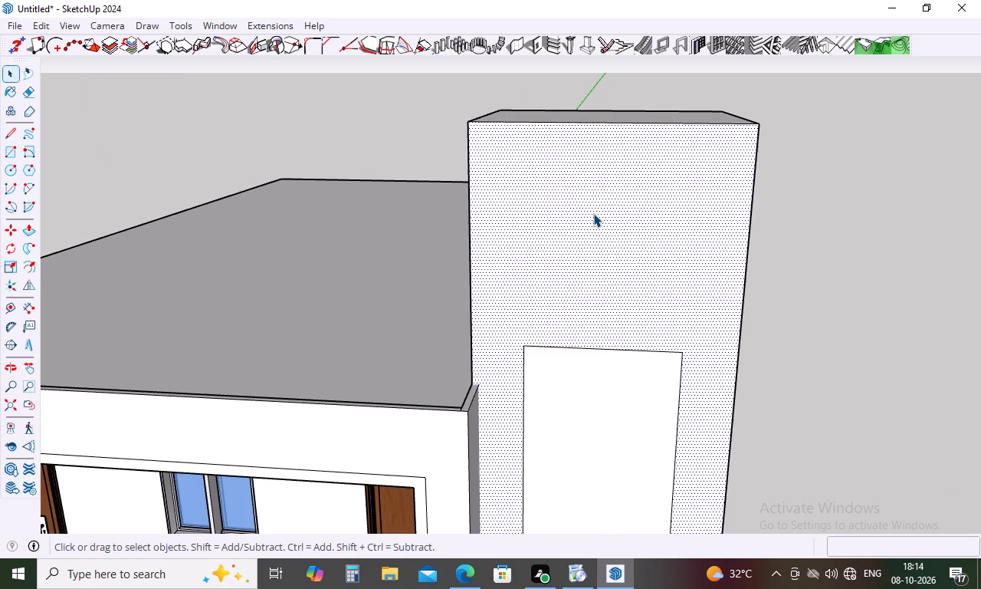
triple_click(593, 213)
scroll(603, 163, down, 10)
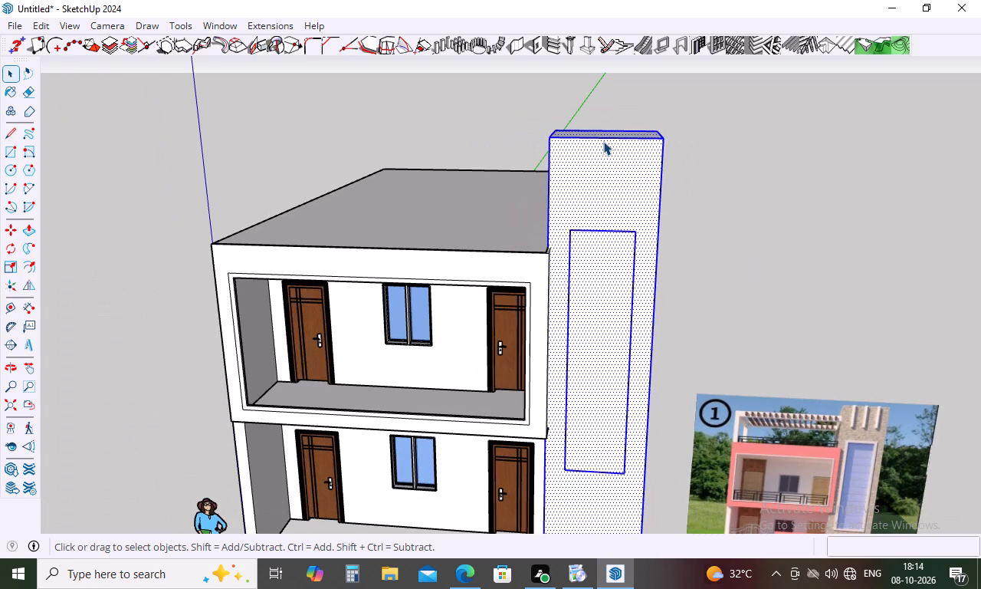
right_click(603, 141)
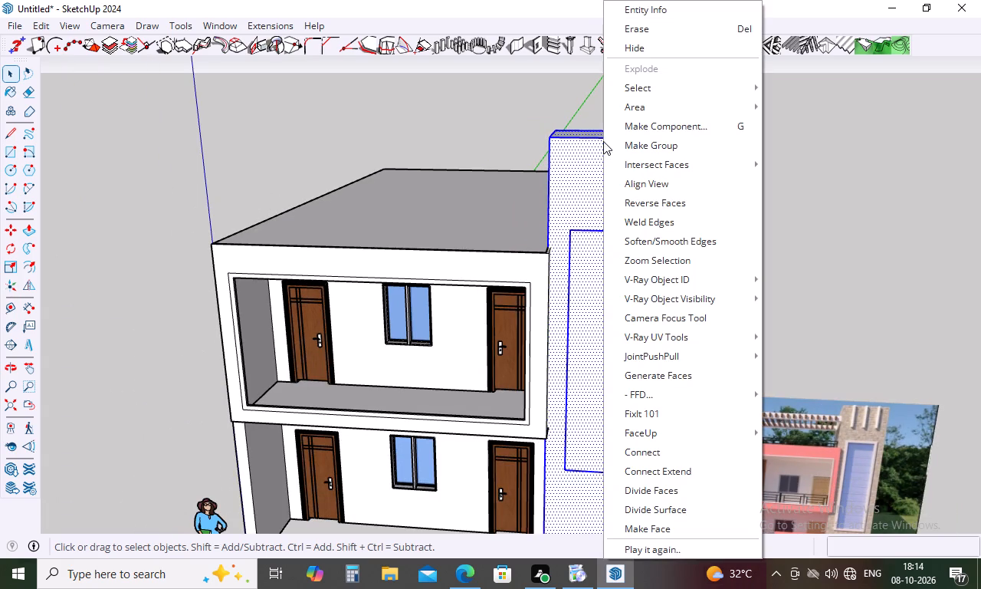
click(655, 144)
click(732, 210)
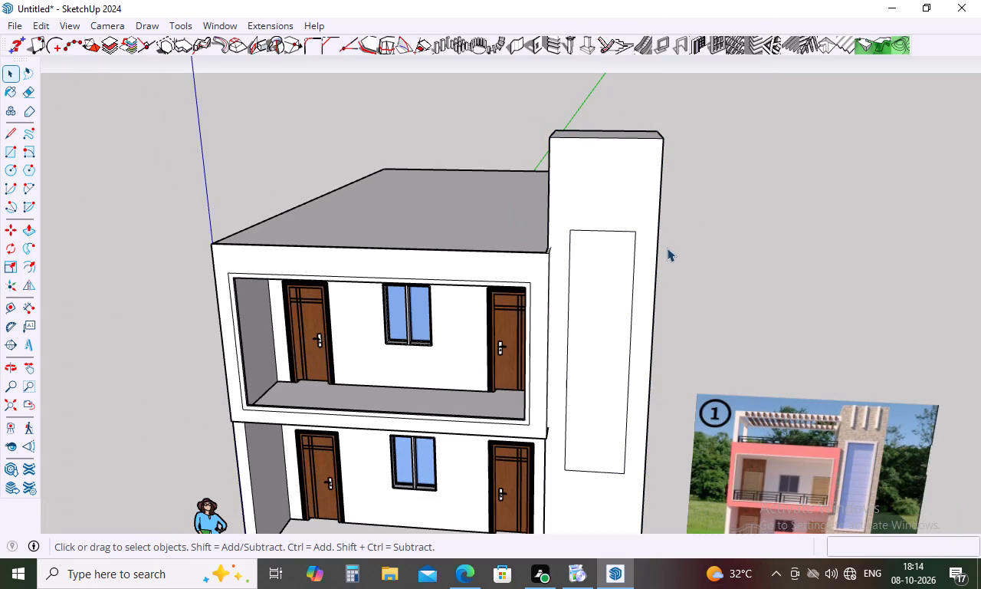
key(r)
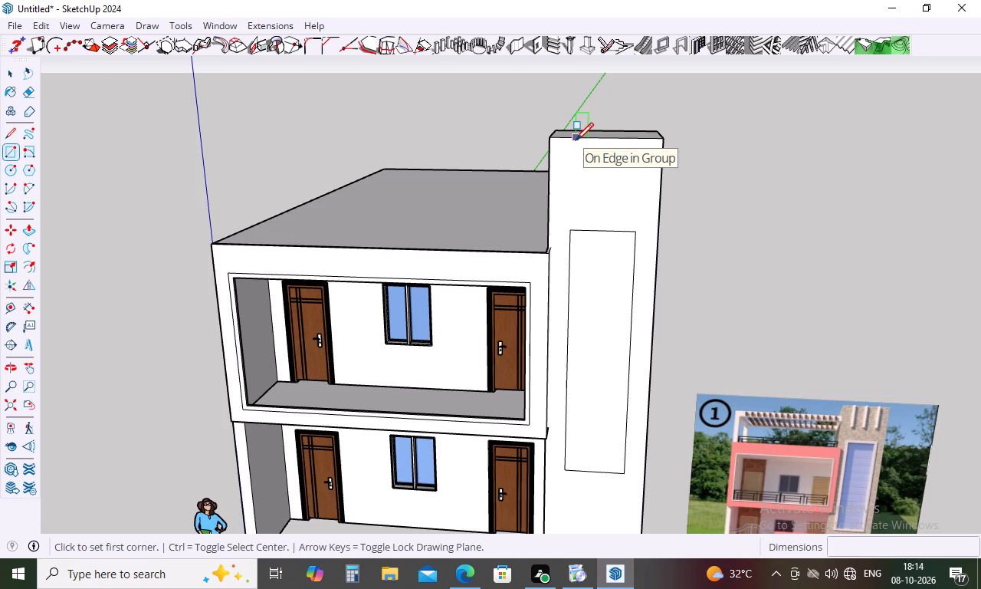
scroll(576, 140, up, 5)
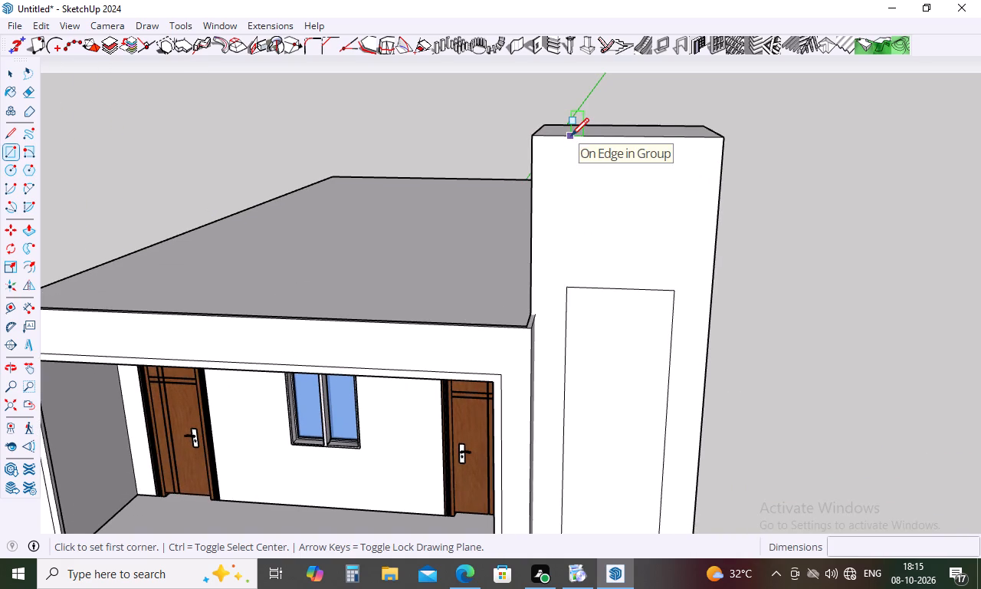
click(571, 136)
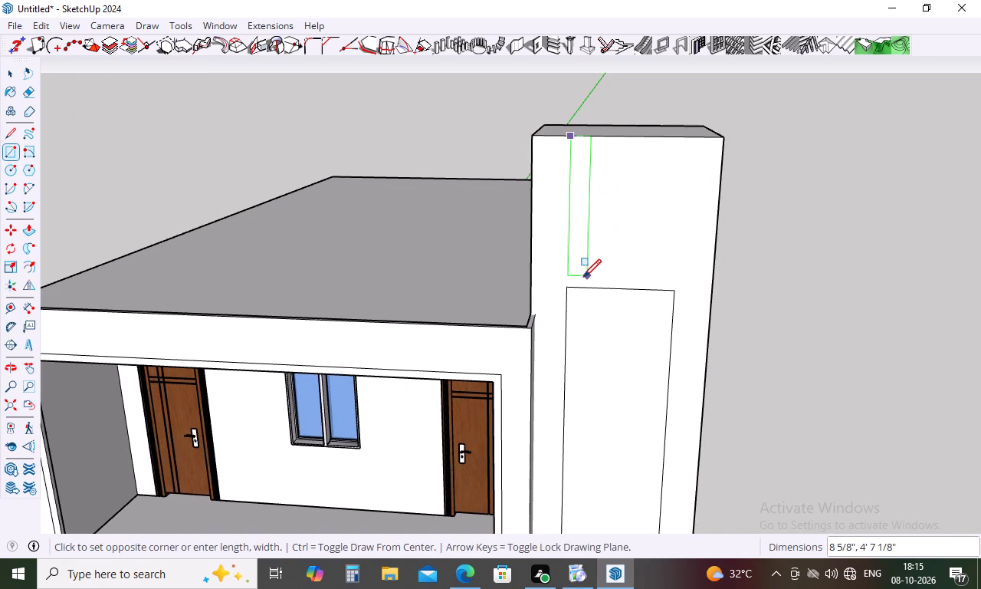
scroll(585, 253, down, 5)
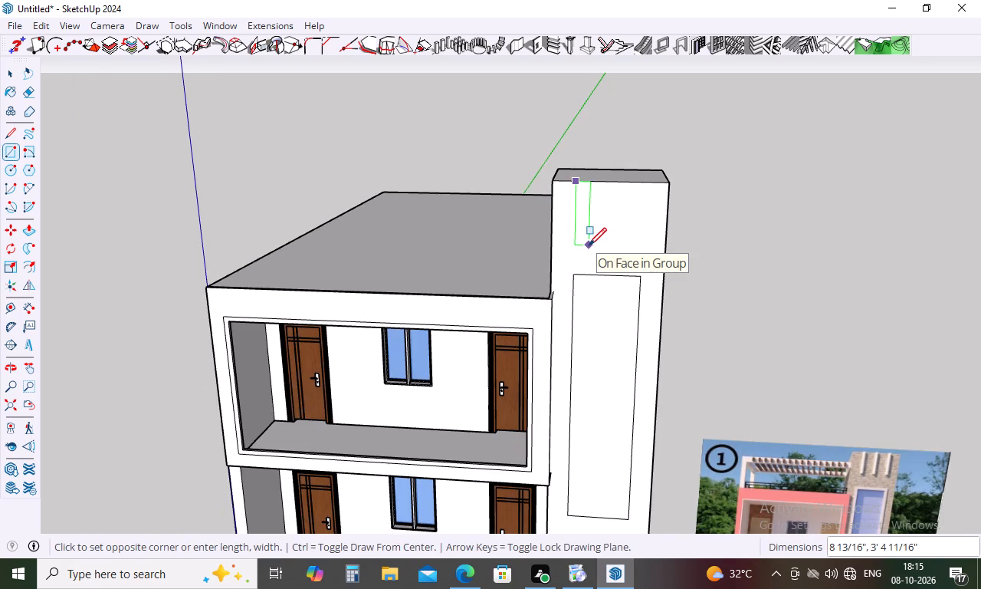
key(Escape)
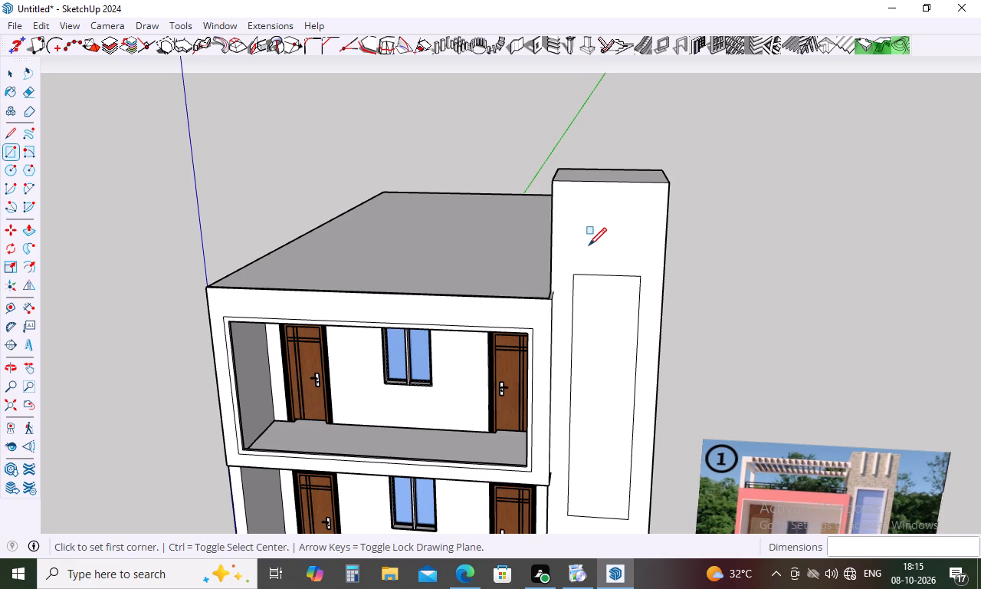
Draw a narrow vertical rectangle about 7 7/8" by 3' 8 1/4" on the tower's front, starting from its top edge.
key(r)
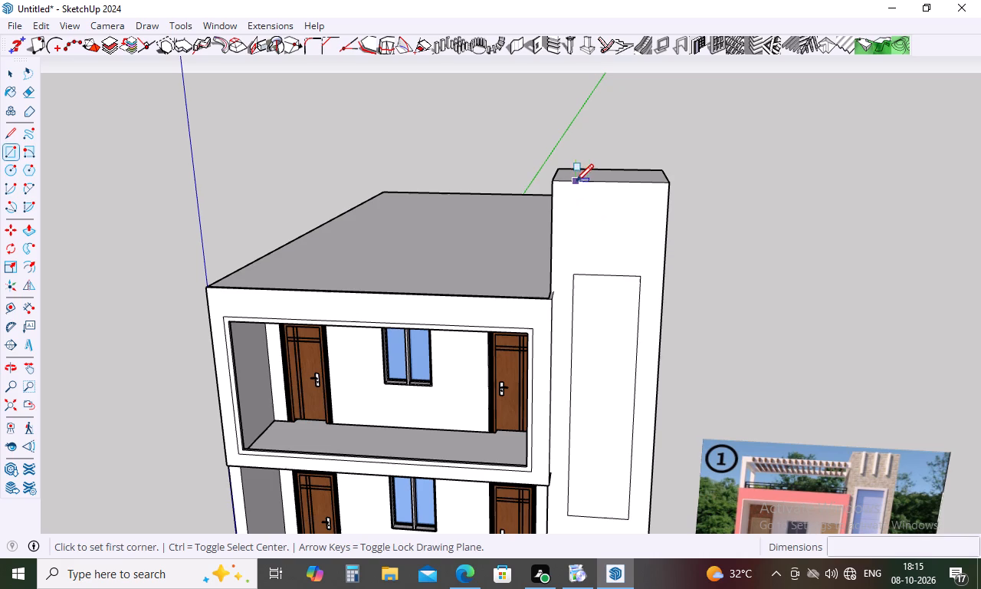
click(576, 183)
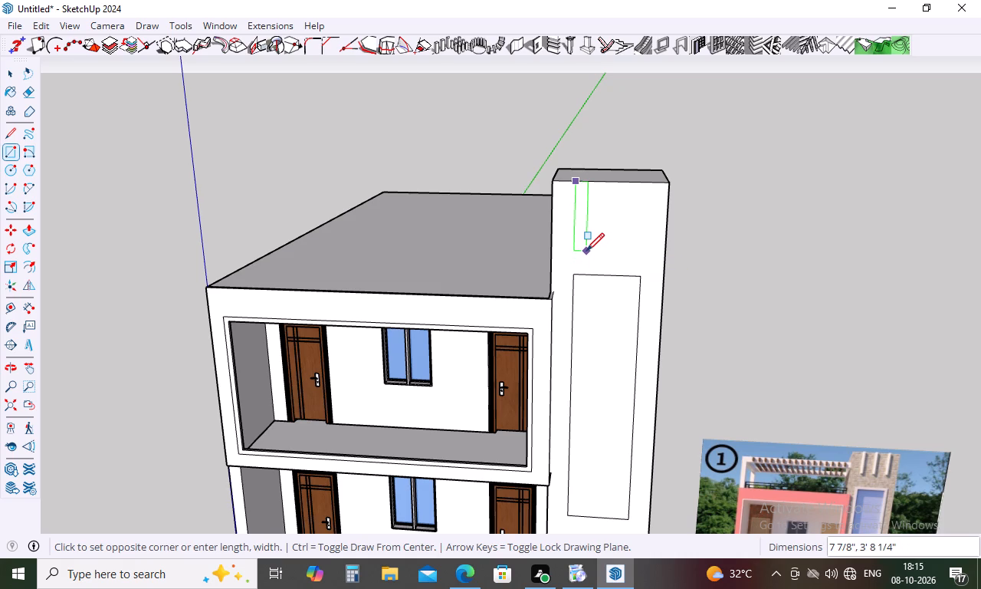
click(586, 251)
key(space)
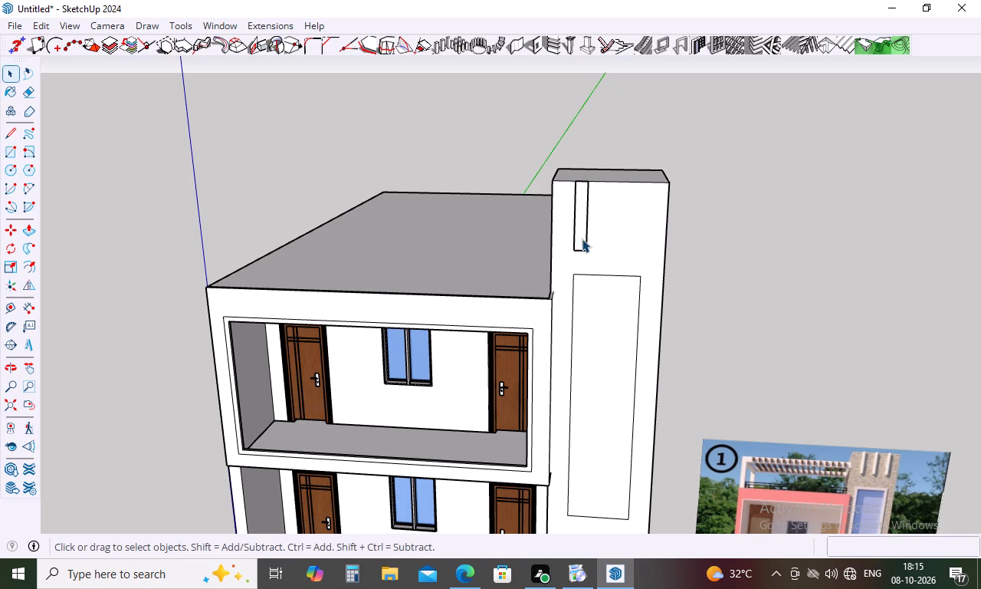
click(582, 239)
key(Escape)
click(705, 285)
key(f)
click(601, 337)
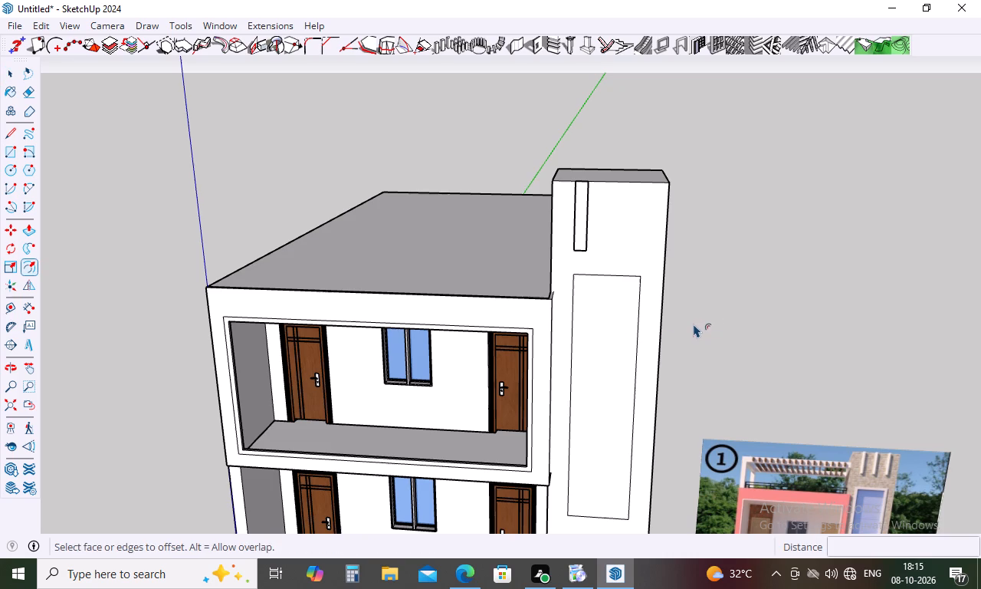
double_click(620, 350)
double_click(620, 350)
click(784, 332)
Open the tower group and offset the tall panel outline outward by about 5 1/2".
key(space)
double_click(599, 375)
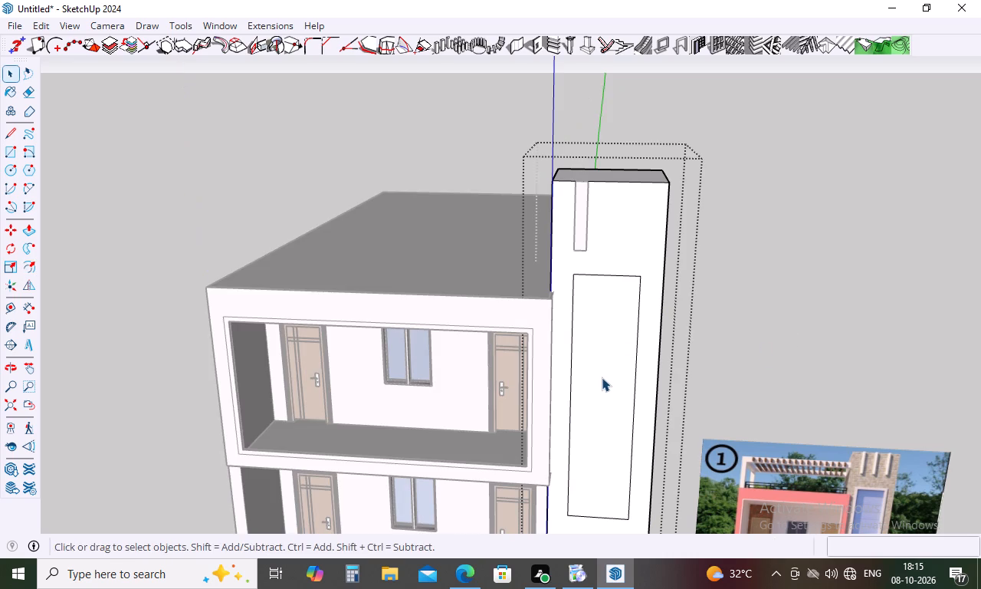
key(f)
click(602, 376)
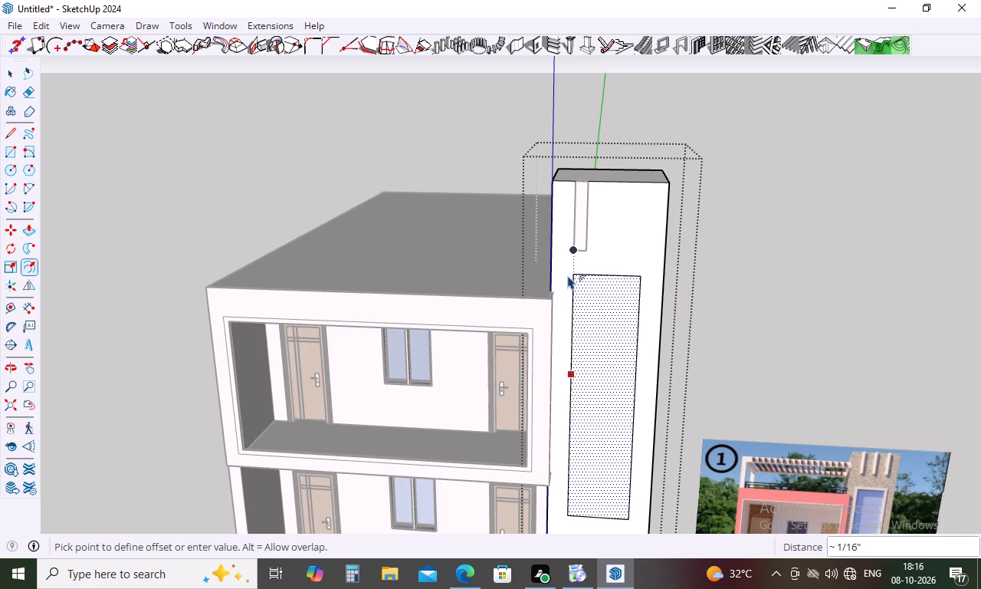
scroll(568, 276, down, 8)
scroll(580, 357, up, 4)
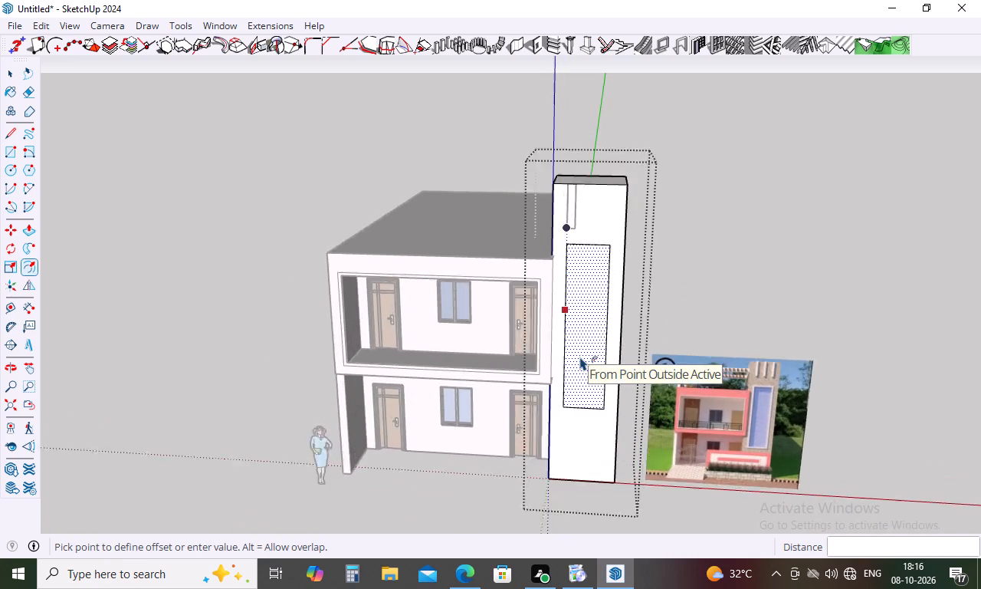
scroll(580, 357, up, 4)
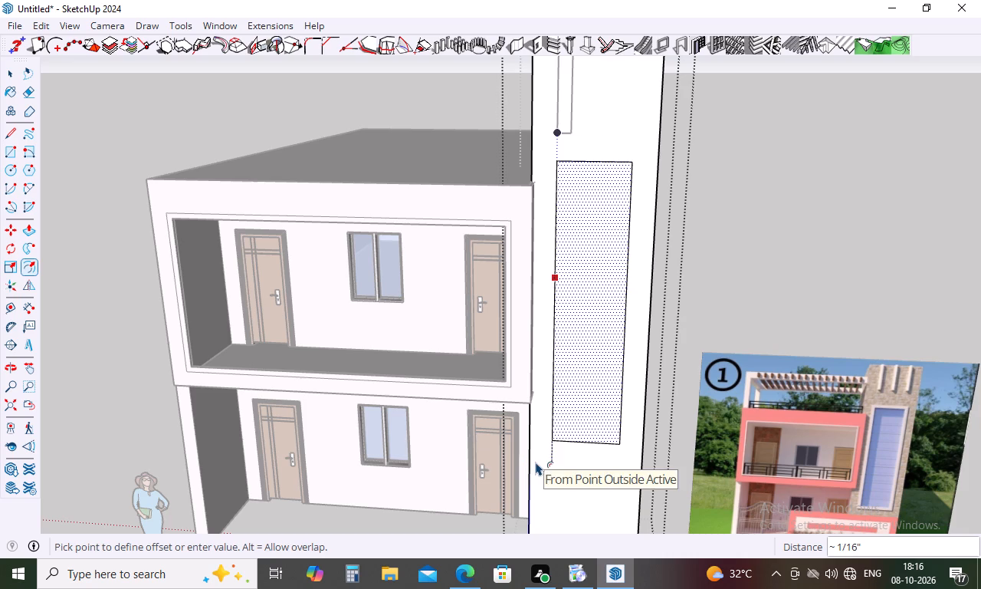
scroll(538, 459, up, 14)
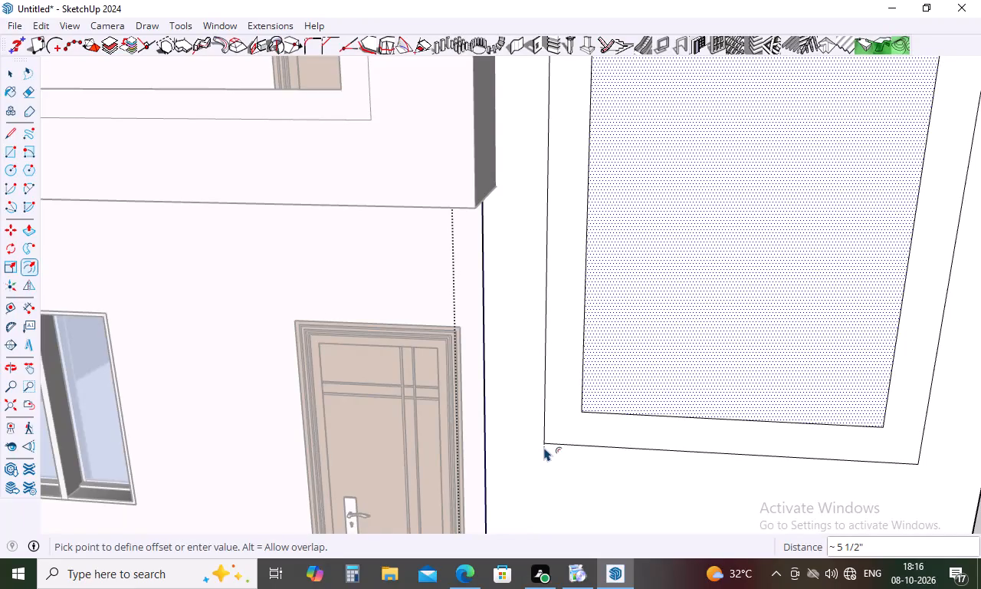
click(544, 447)
scroll(543, 365, down, 16)
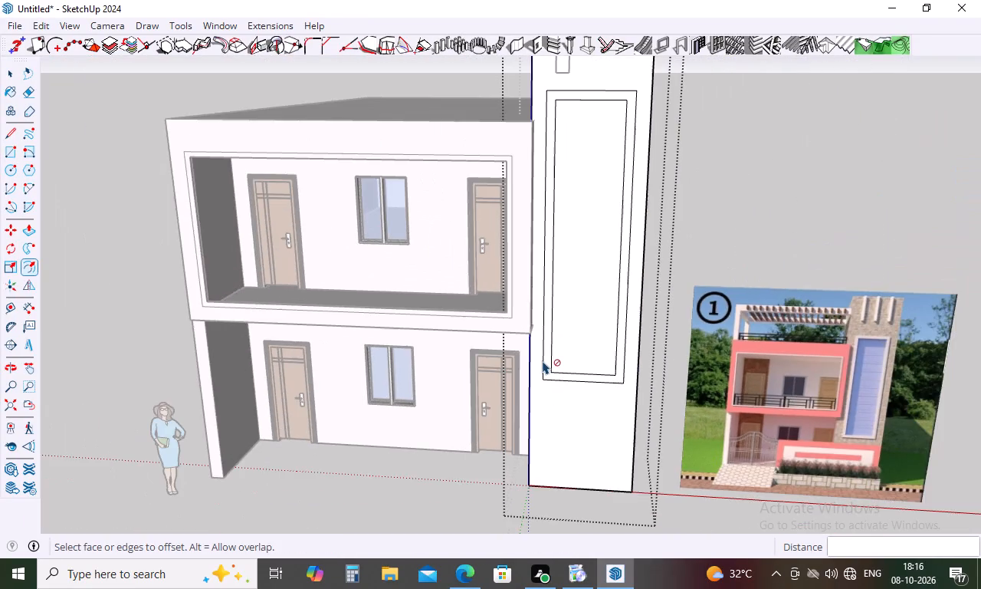
scroll(543, 360, down, 2)
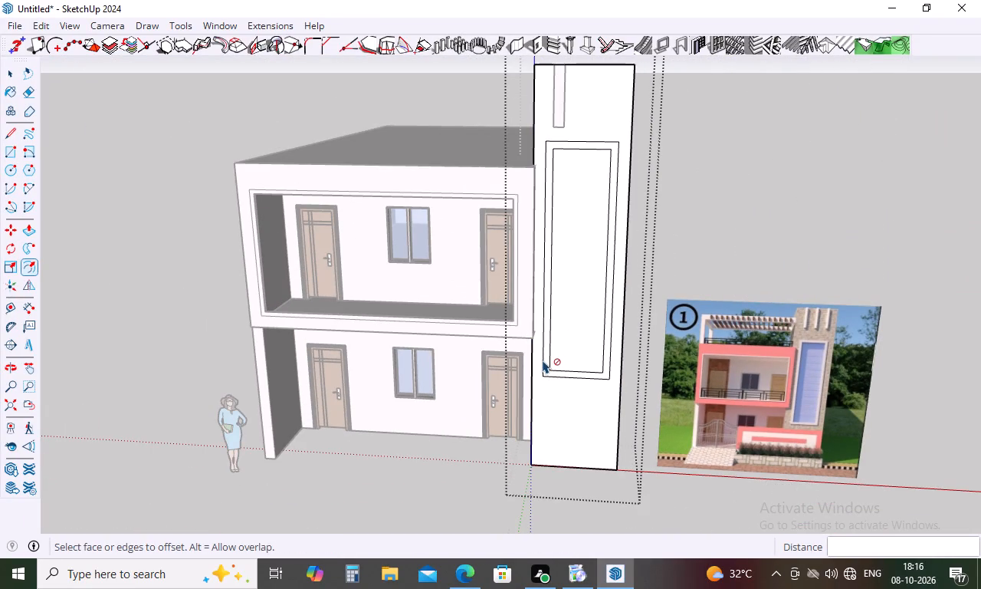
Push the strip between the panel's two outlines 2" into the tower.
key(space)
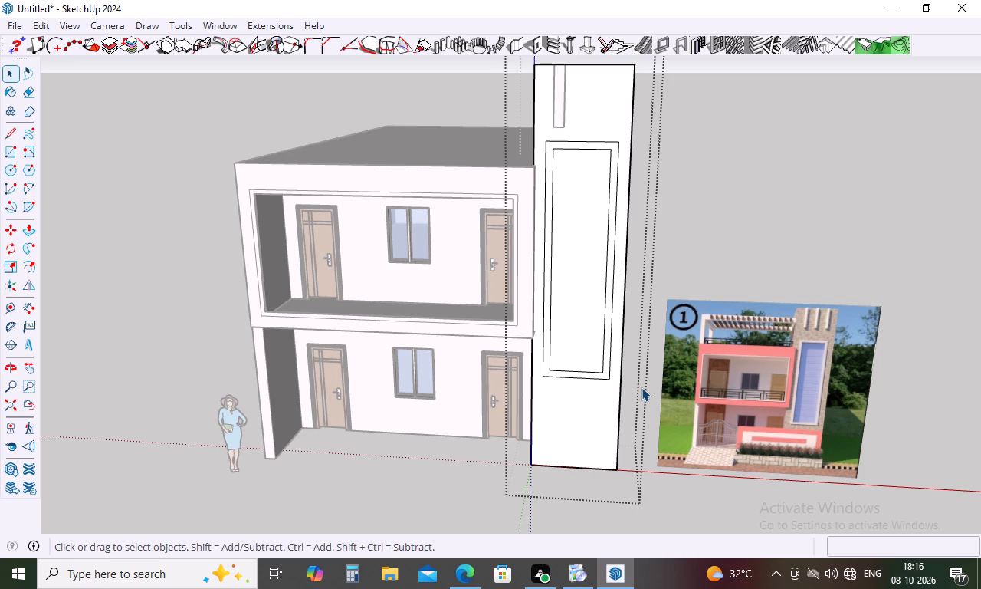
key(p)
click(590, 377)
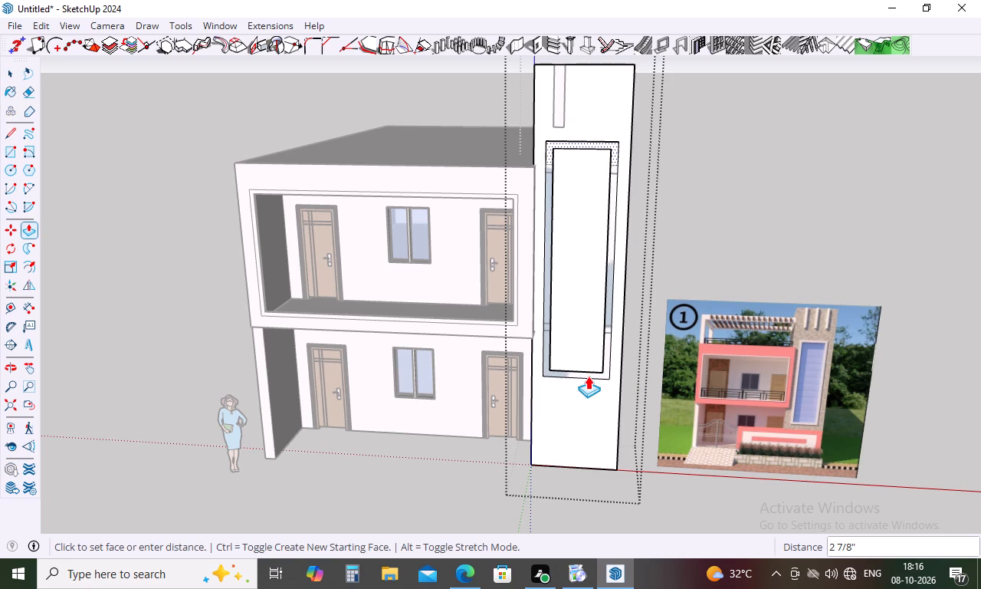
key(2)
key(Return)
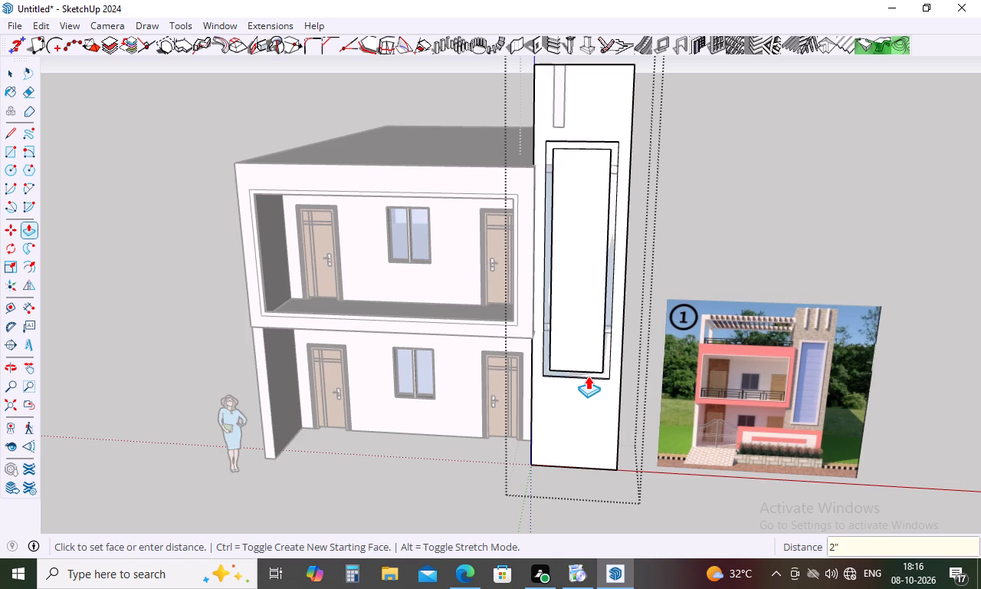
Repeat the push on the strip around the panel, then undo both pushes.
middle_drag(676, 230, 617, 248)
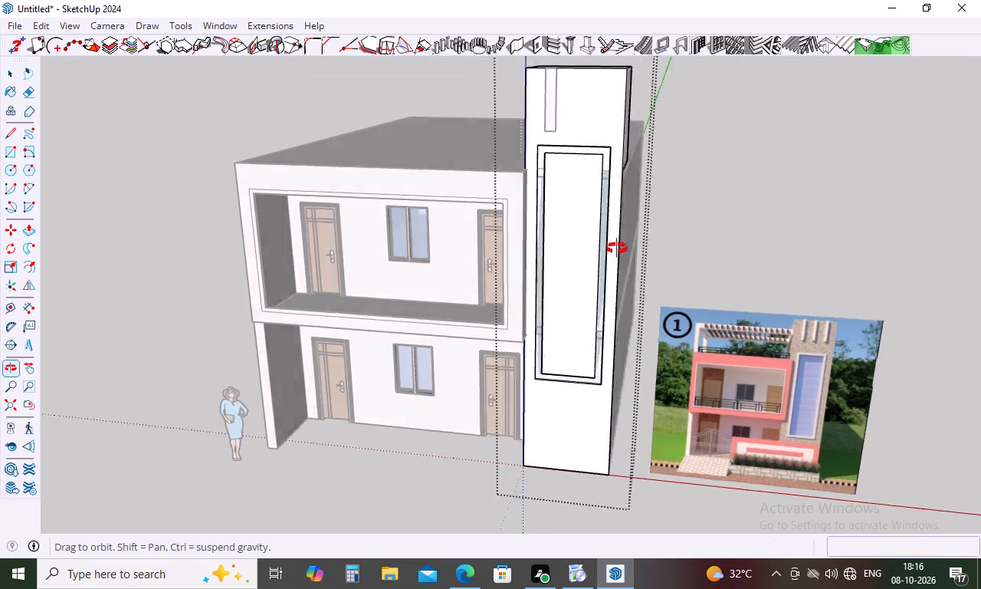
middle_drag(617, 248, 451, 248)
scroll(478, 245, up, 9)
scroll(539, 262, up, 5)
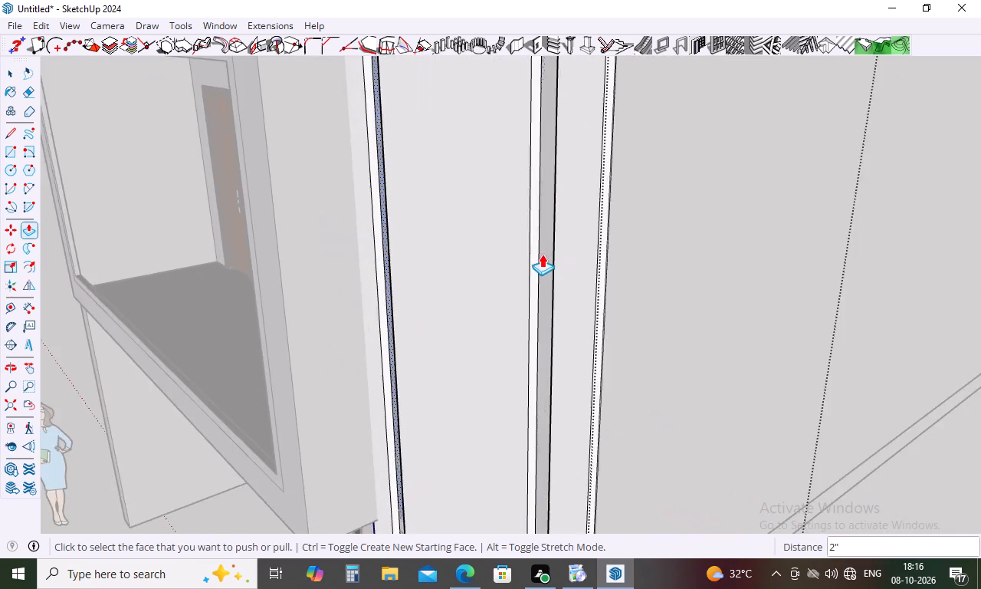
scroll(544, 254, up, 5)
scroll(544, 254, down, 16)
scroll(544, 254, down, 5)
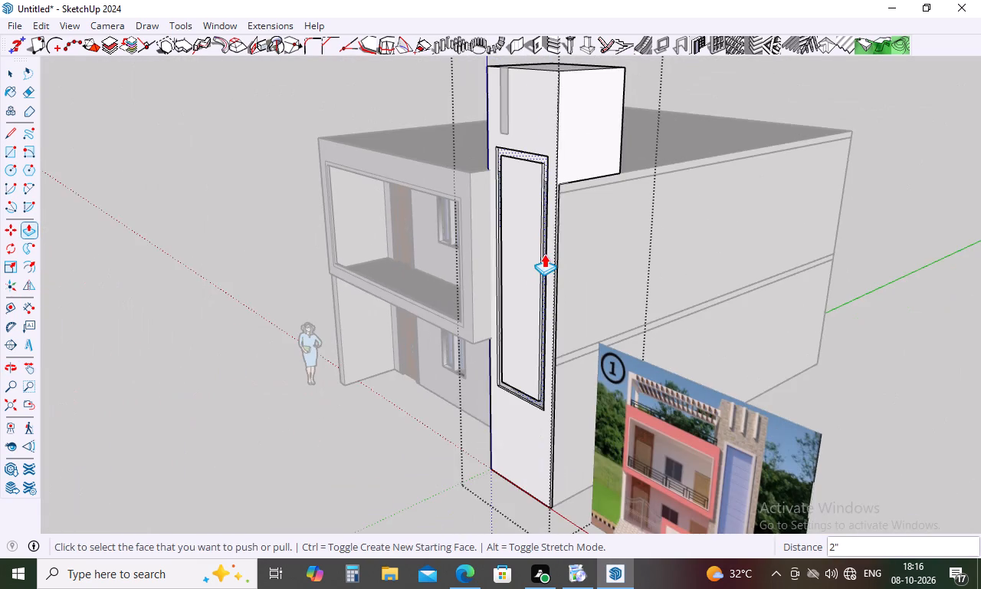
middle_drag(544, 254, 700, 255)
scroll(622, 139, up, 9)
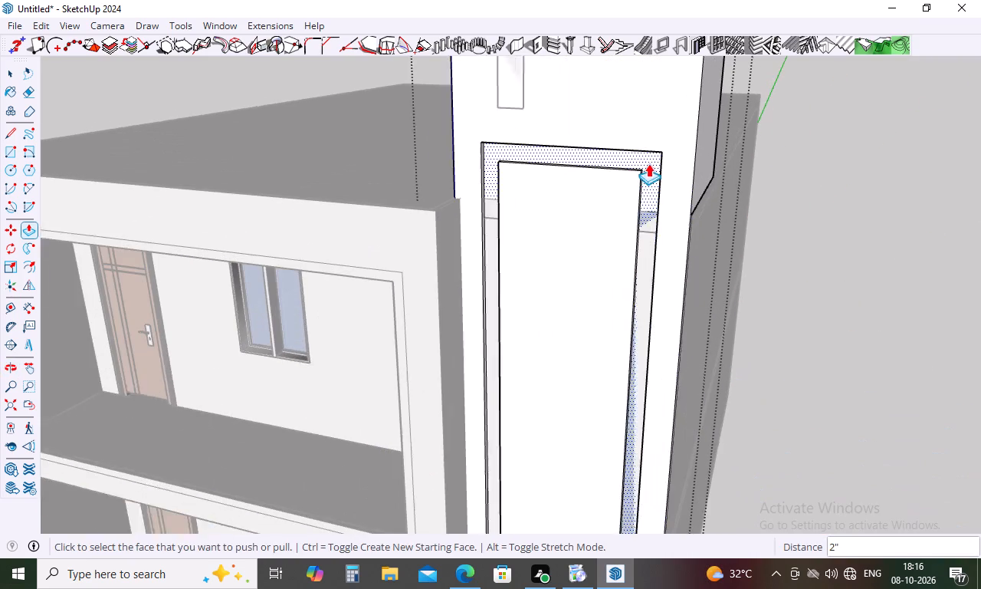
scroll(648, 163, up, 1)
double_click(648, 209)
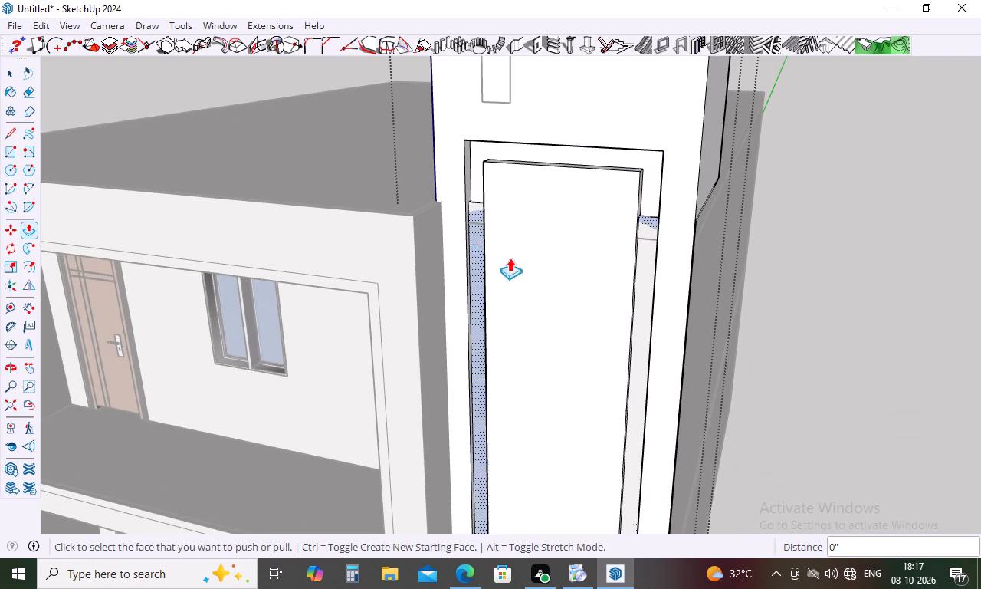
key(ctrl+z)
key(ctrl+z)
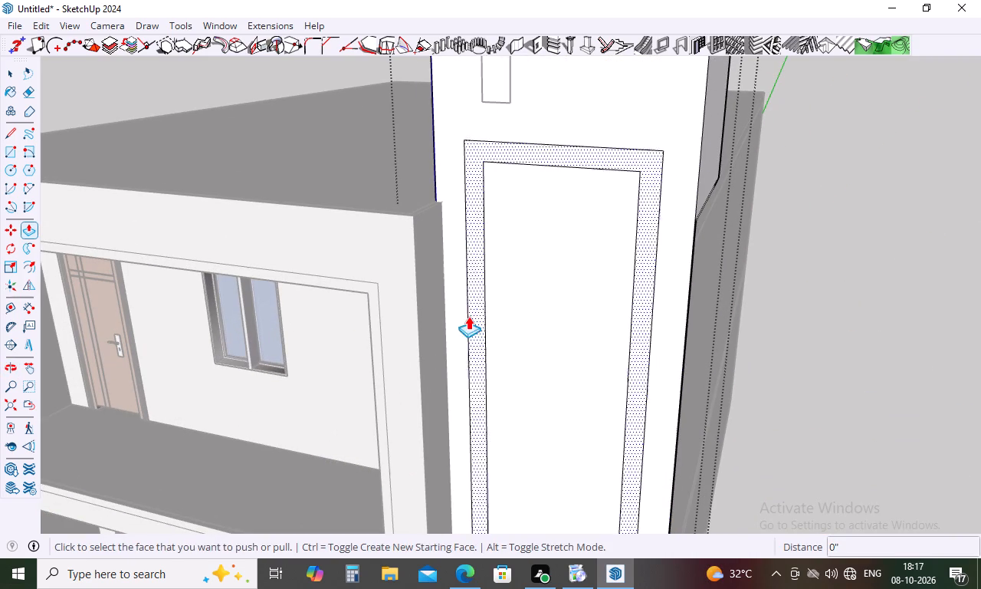
Pull the strip between the panel's two outlines 2" outward from the tower's front as a raised frame.
click(471, 316)
key(2)
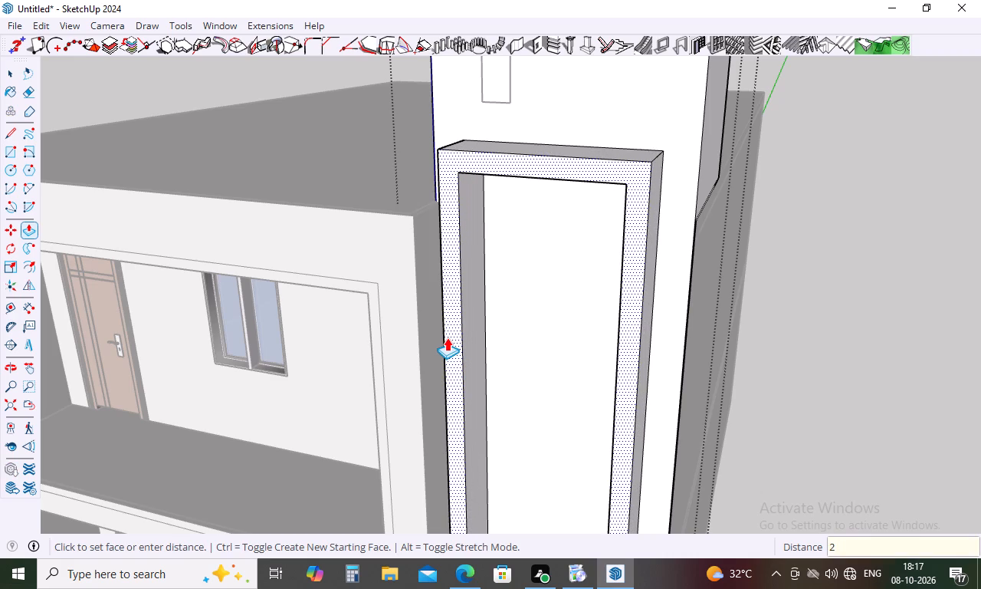
key(Return)
Examine the raised frame around the tower's panel from several angles and close the tower group.
middle_drag(686, 304, 519, 257)
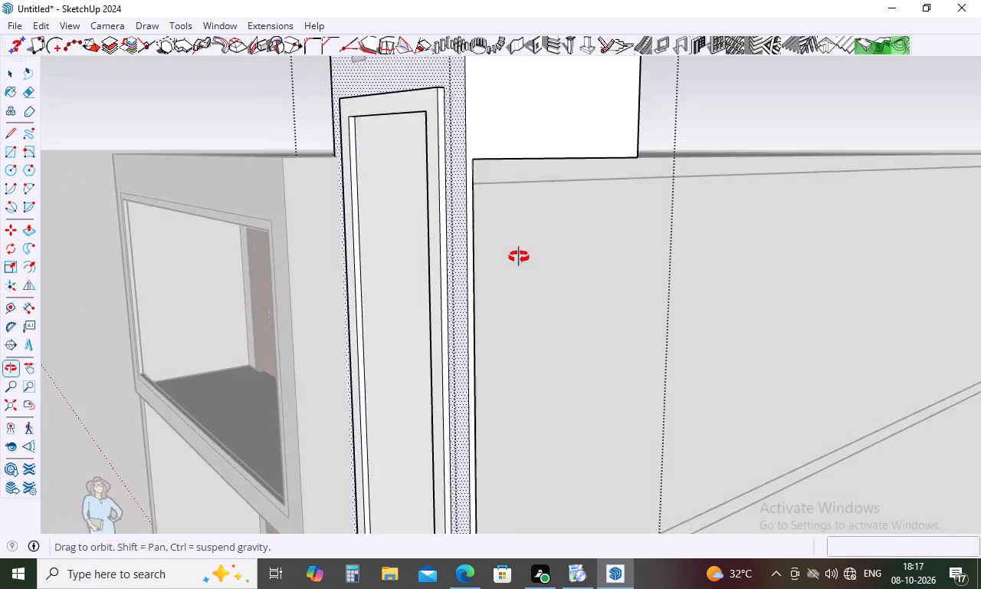
middle_drag(519, 257, 752, 222)
scroll(665, 186, down, 10)
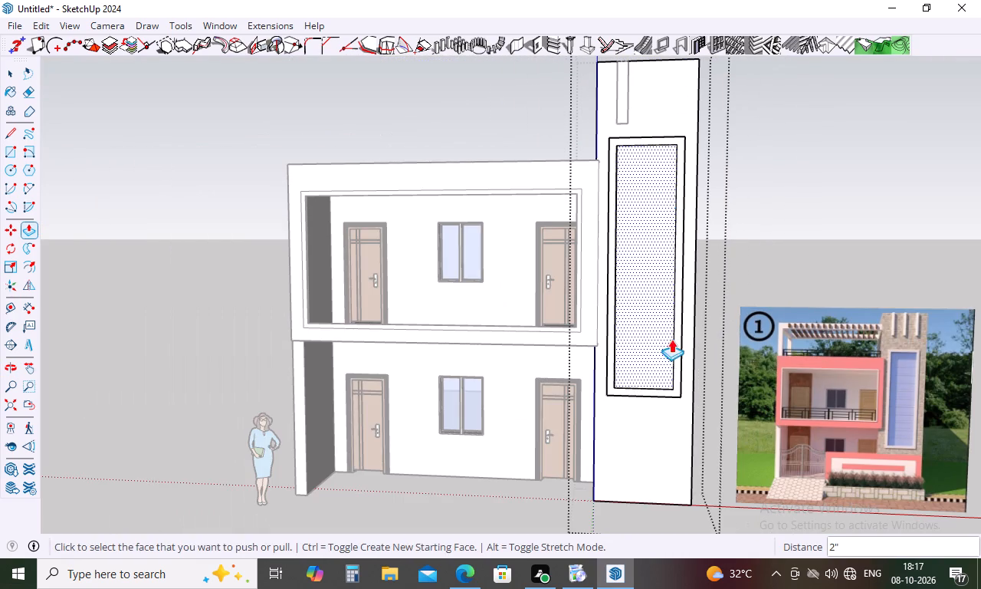
click(678, 347)
click(678, 347)
scroll(681, 316, down, 4)
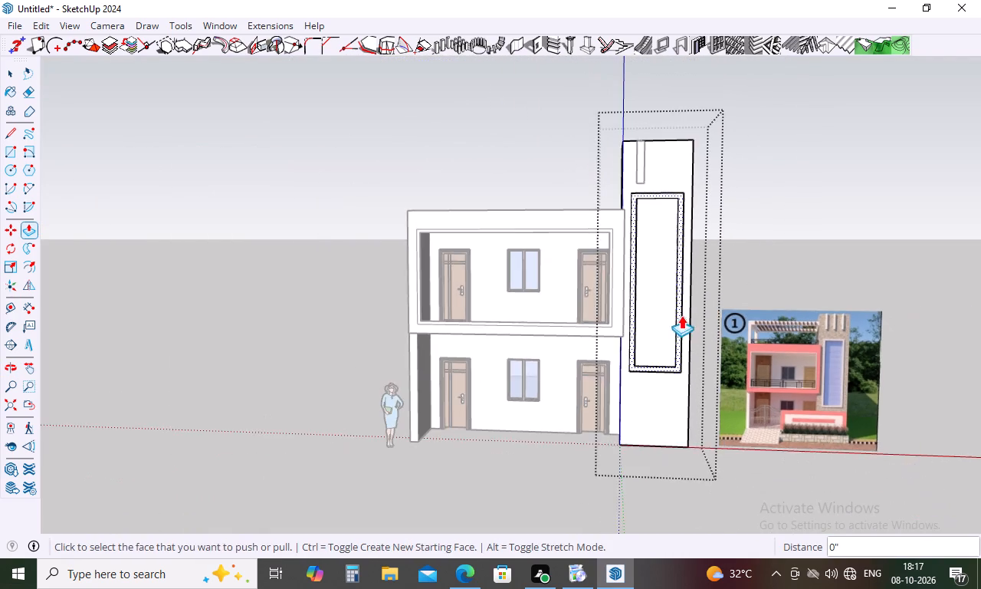
middle_drag(682, 315, 540, 385)
scroll(662, 344, up, 5)
scroll(593, 353, up, 8)
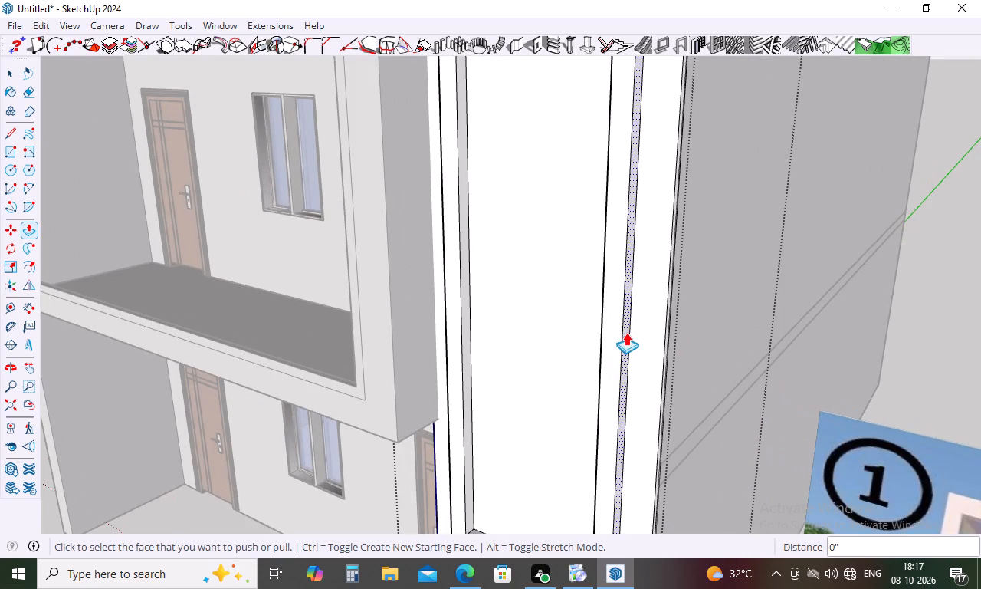
scroll(621, 237, down, 12)
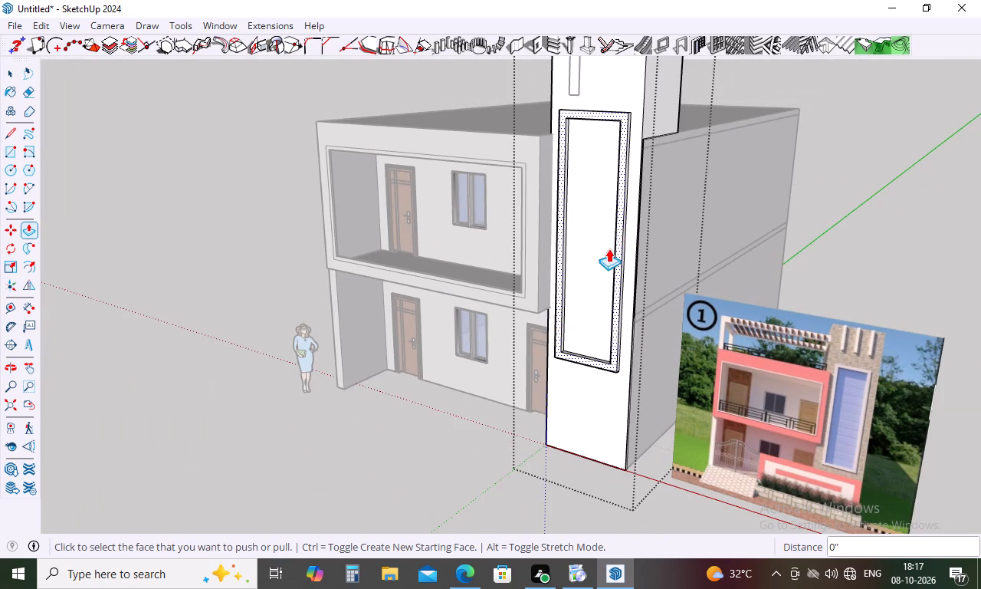
scroll(607, 256, down, 4)
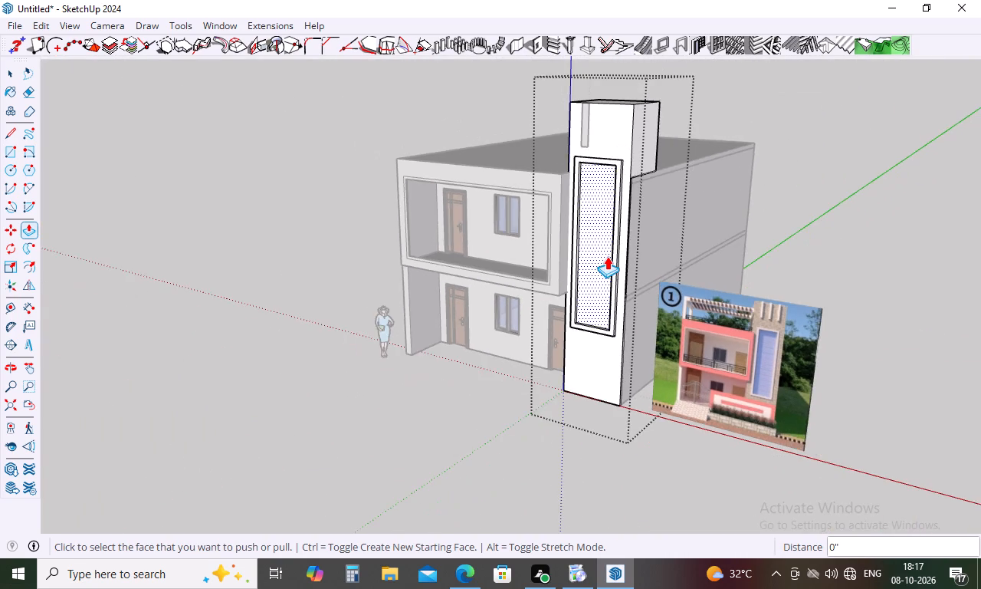
middle_drag(607, 256, 742, 190)
key(space)
click(642, 430)
middle_drag(633, 365, 639, 431)
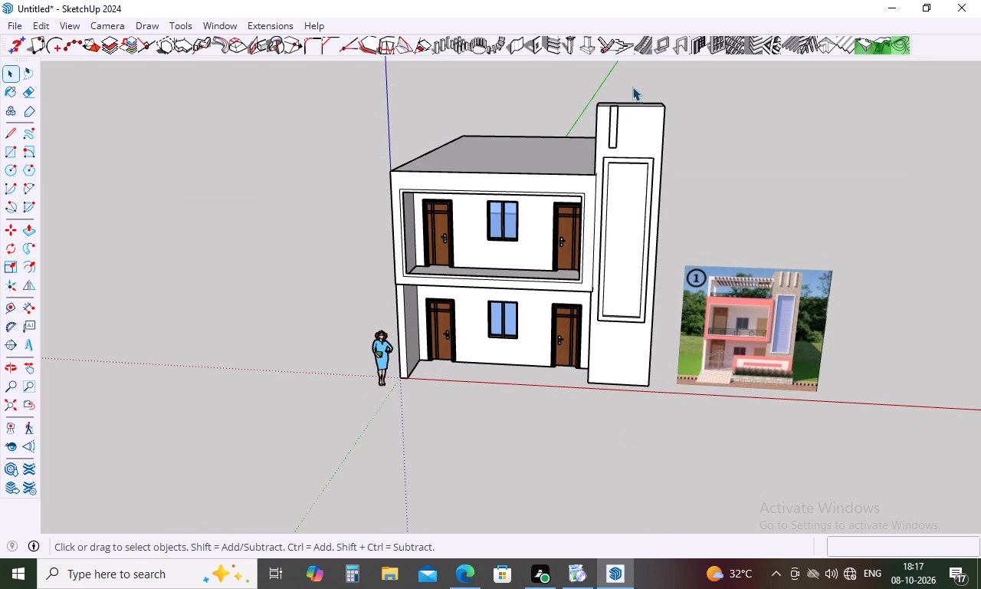
Pull the narrow vertical strip at the top of the tower's front outward about 2 1/4", and by a further 3".
scroll(632, 87, up, 5)
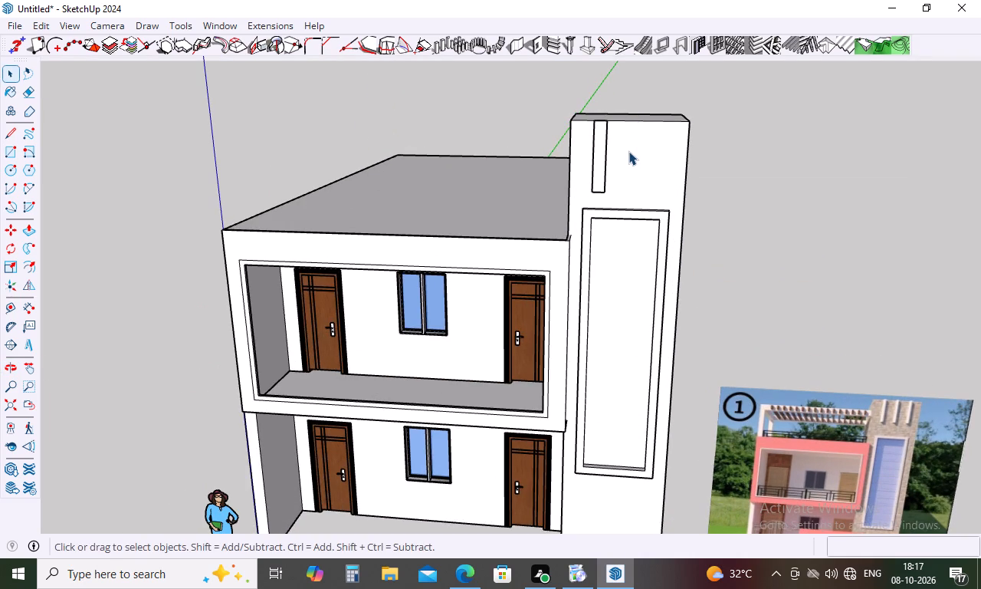
triple_click(598, 176)
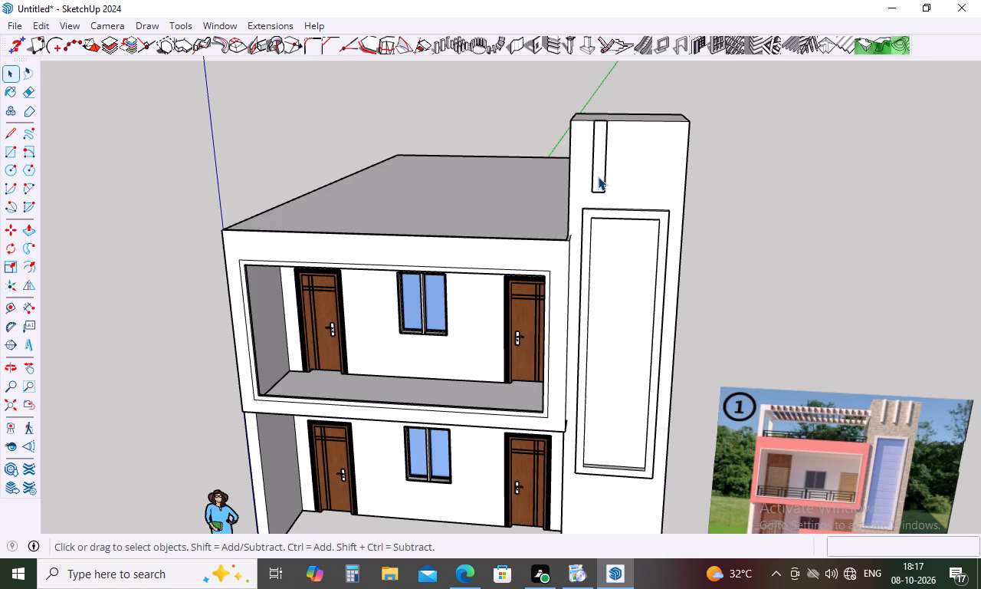
double_click(598, 176)
right_click(598, 176)
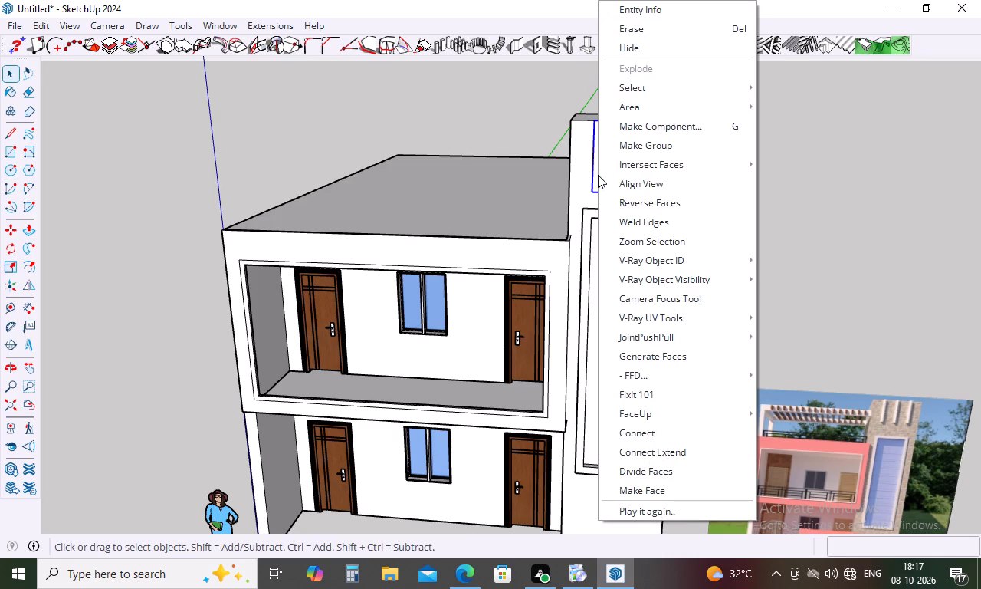
click(807, 238)
key(p)
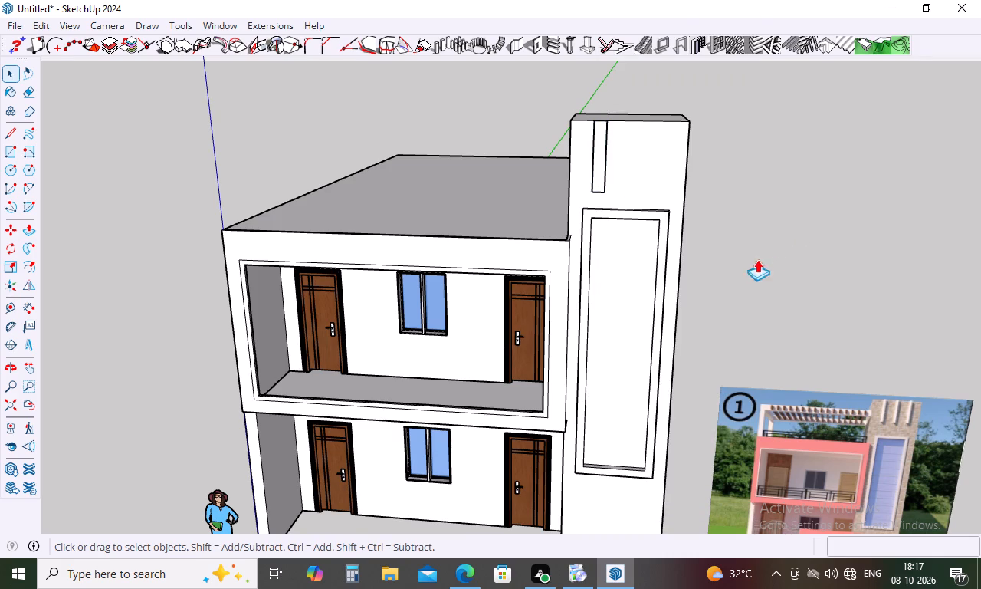
key(p)
click(601, 171)
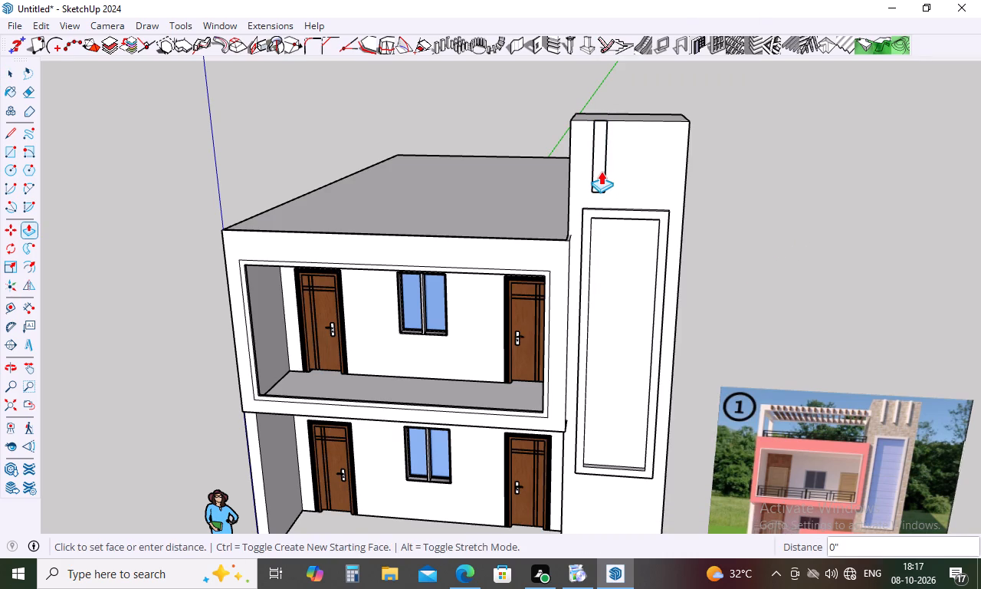
click(598, 171)
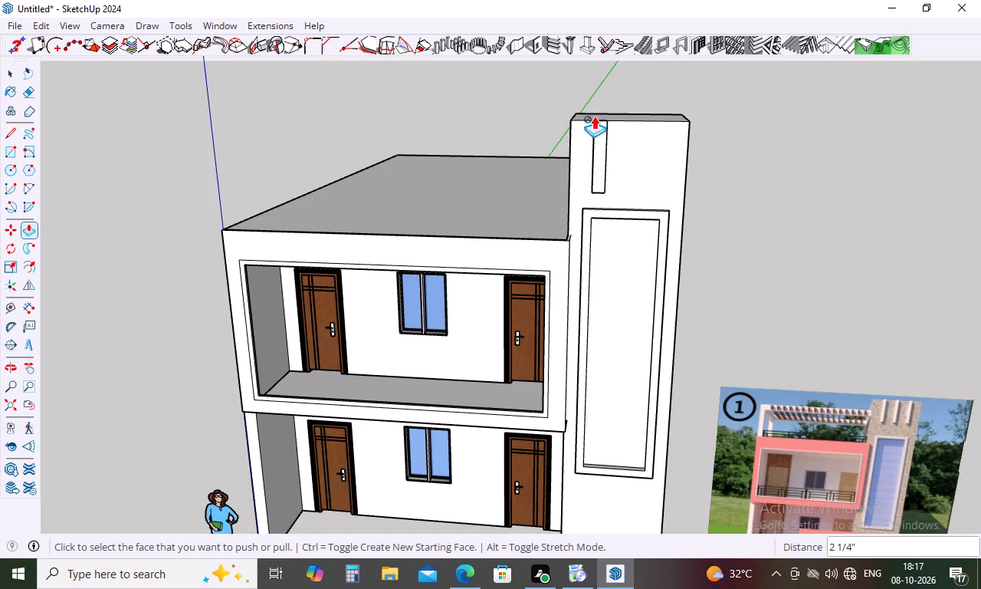
click(598, 160)
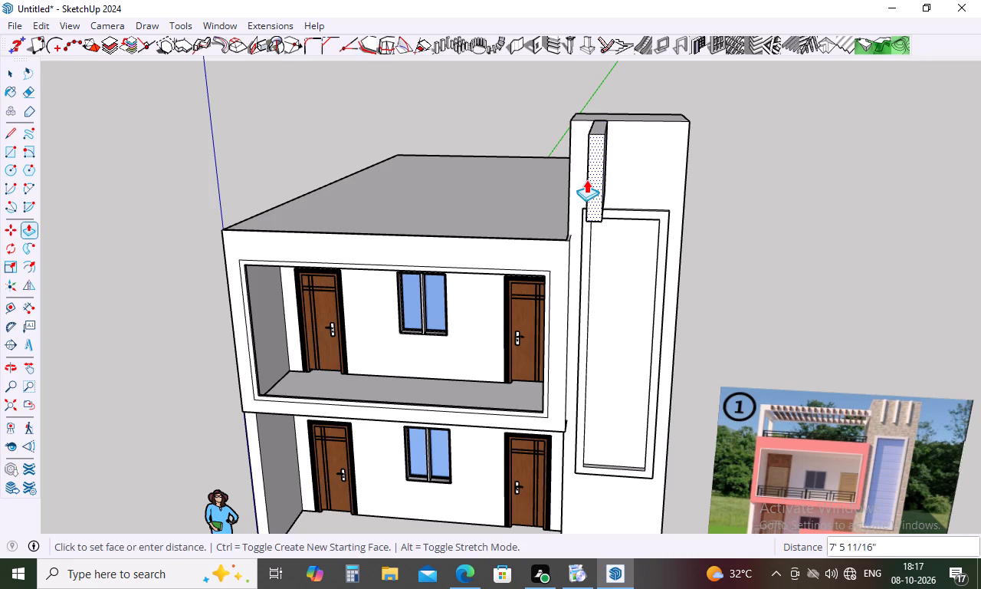
key(3)
key(Return)
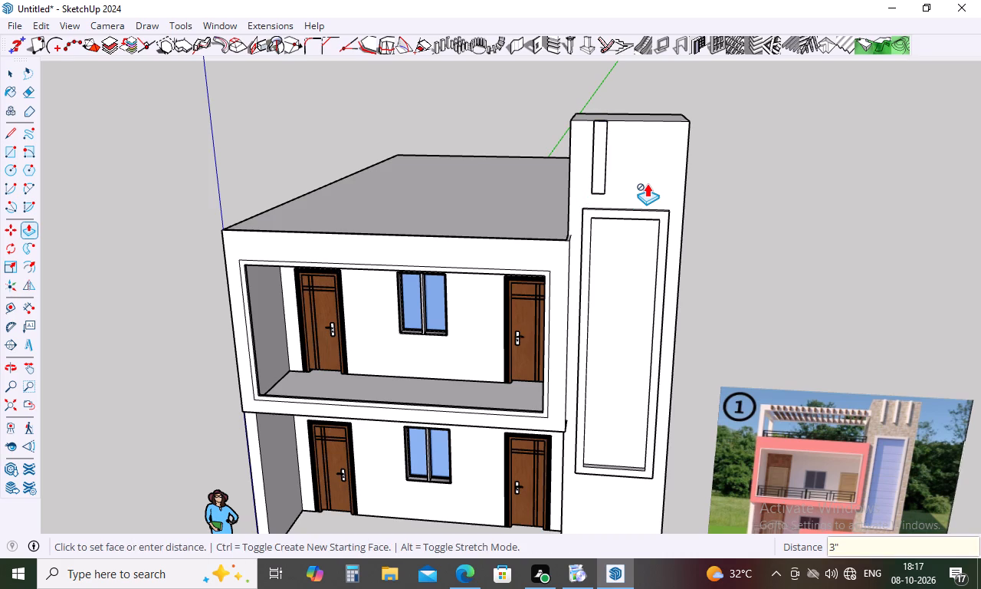
Make the raised vertical bar at the tower's top a component, keeping the default definition name.
key(space)
middle_drag(609, 172, 604, 104)
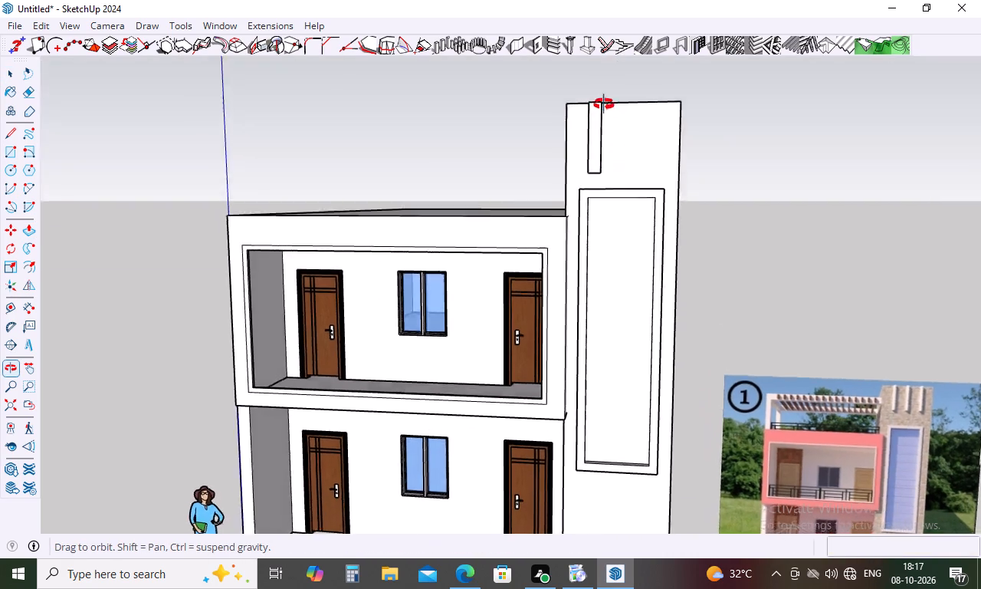
middle_drag(604, 104, 515, 287)
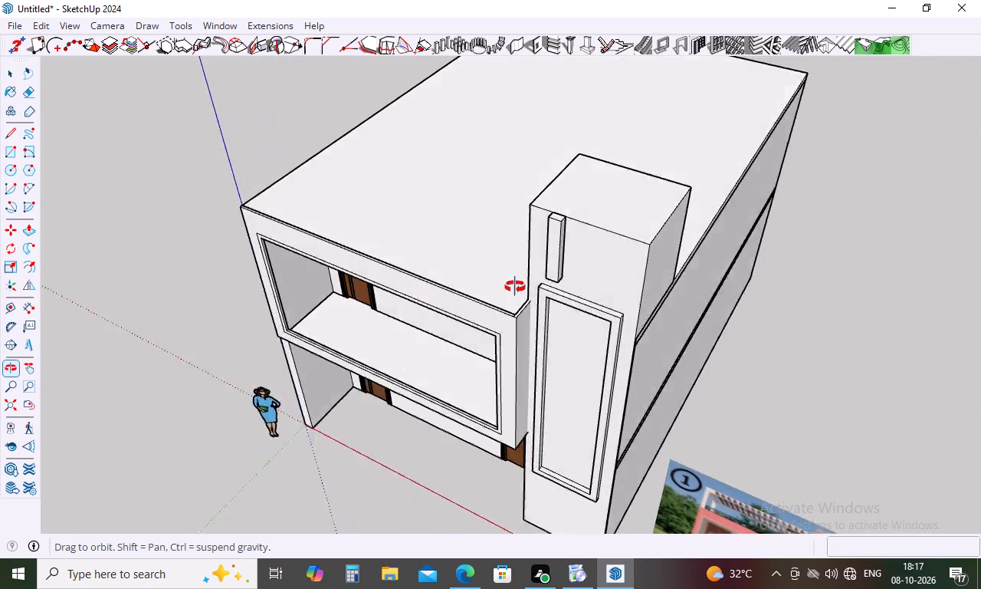
middle_drag(515, 287, 559, 262)
triple_click(586, 219)
double_click(586, 219)
right_click(586, 219)
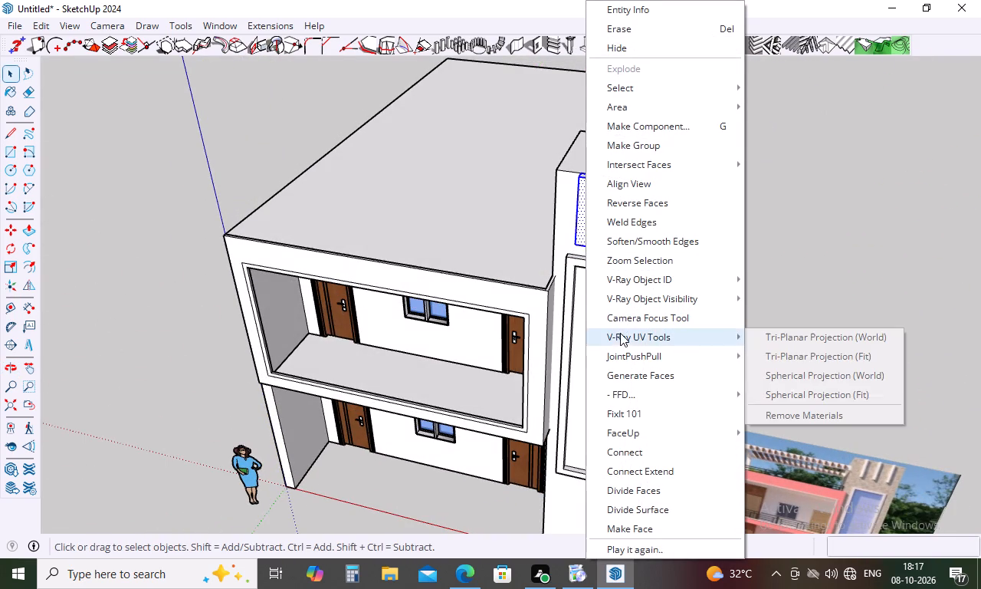
click(675, 127)
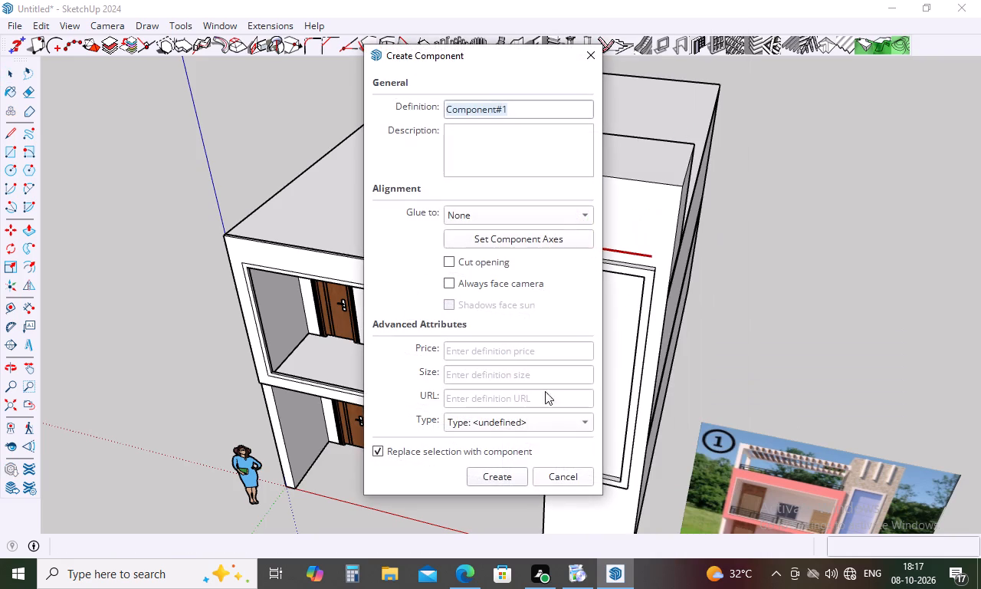
click(483, 479)
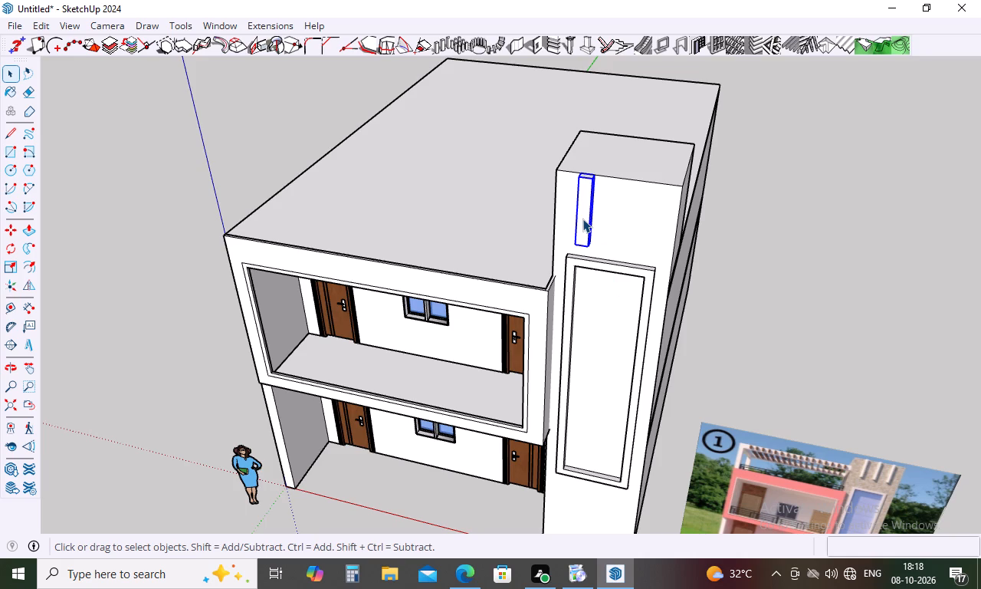
Copy the bar component twice along the tower's top front edge, the first copy about 1' 4" from the original, making three bars.
key(m)
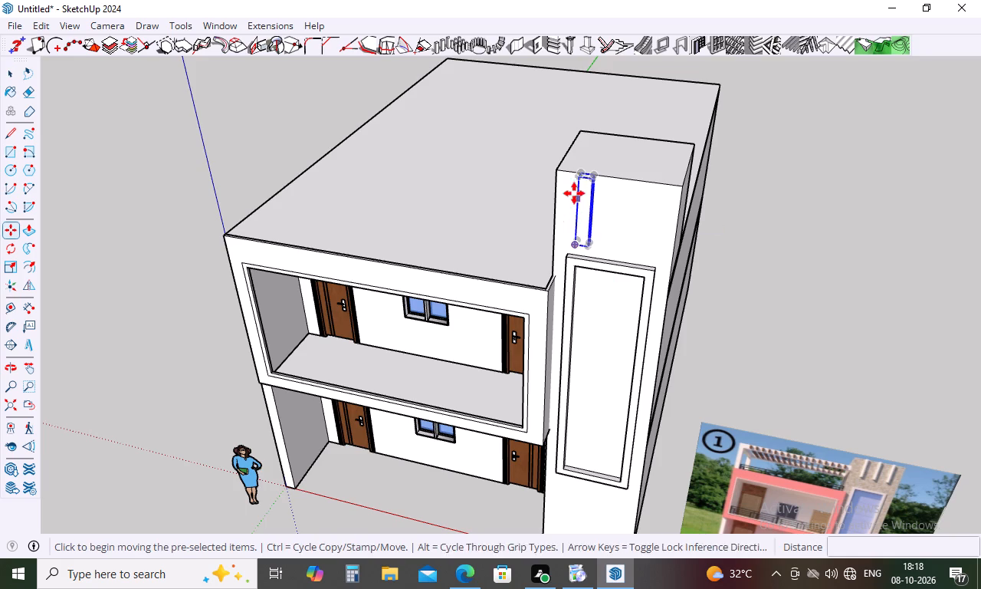
scroll(583, 175, up, 15)
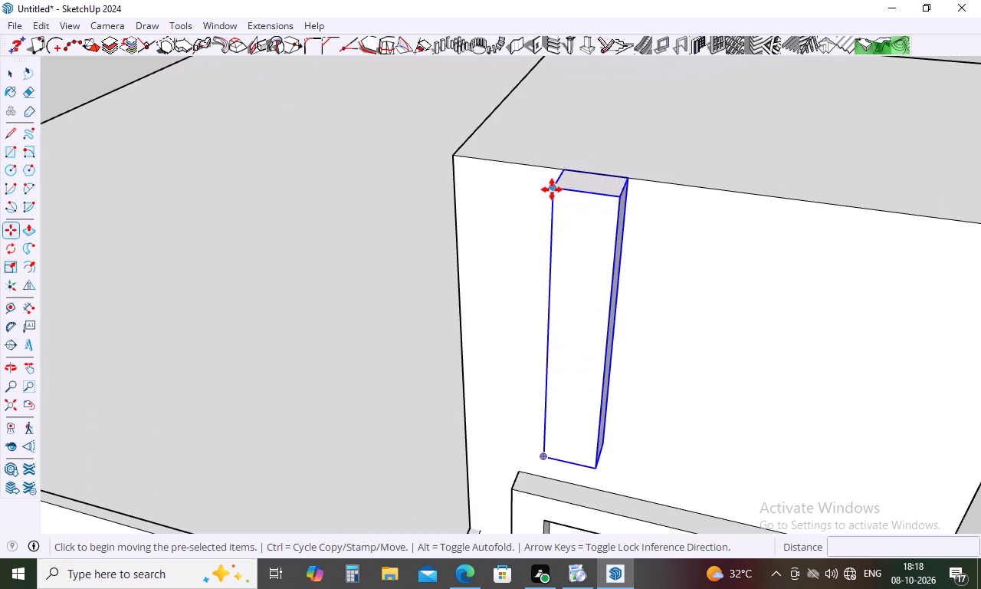
click(553, 187)
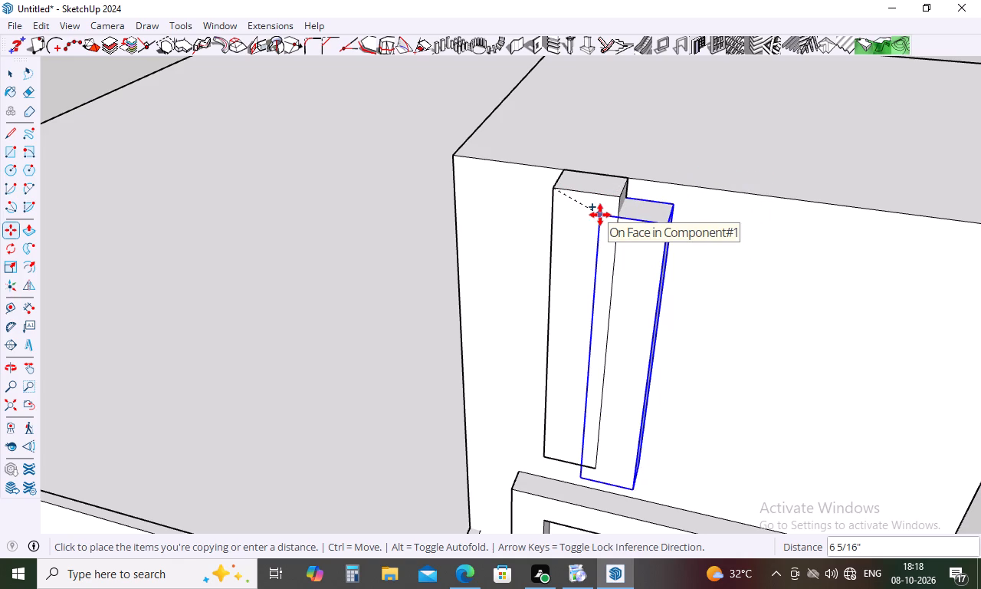
key(Escape)
click(564, 169)
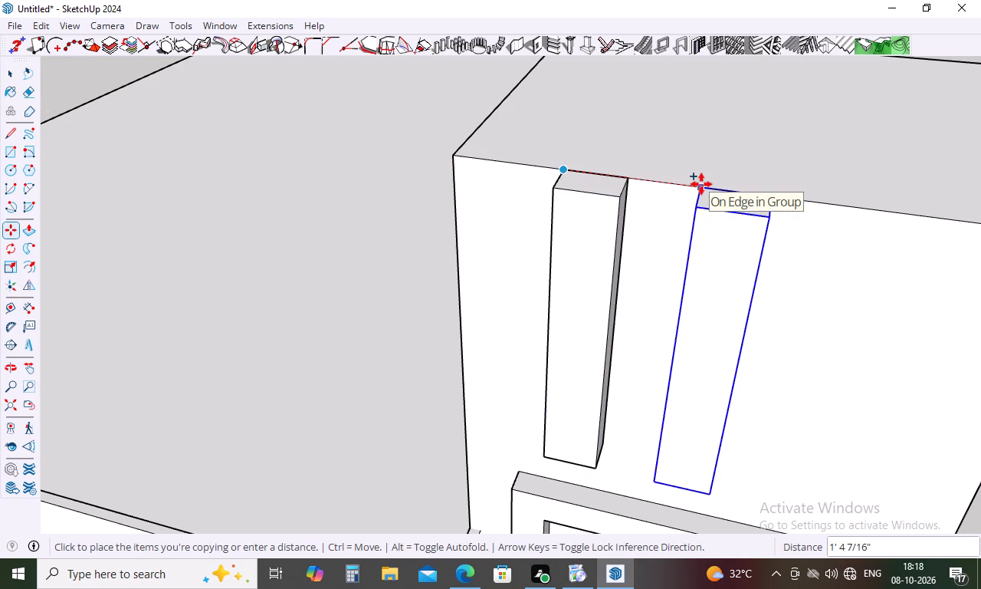
click(701, 184)
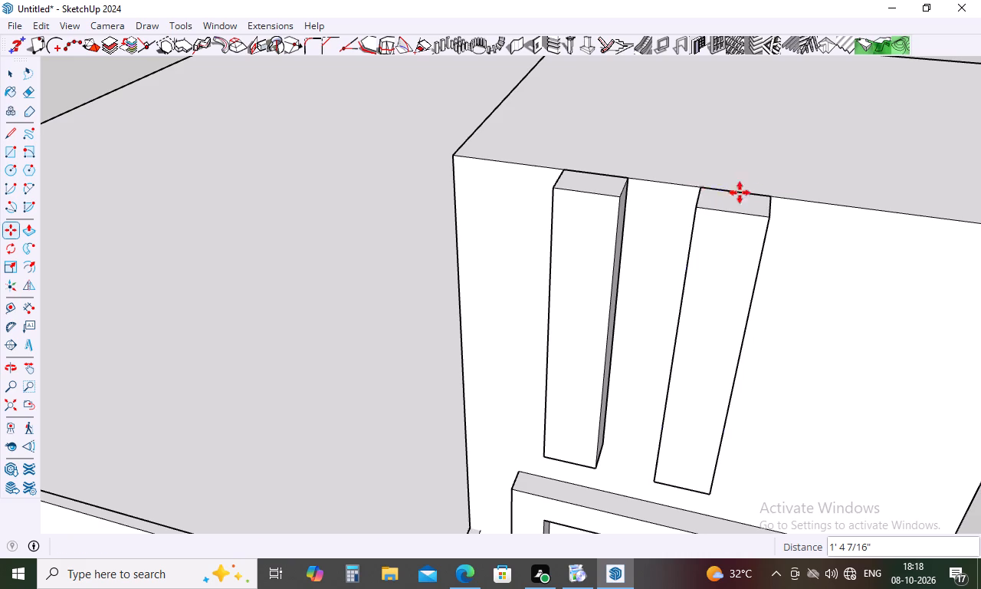
click(701, 189)
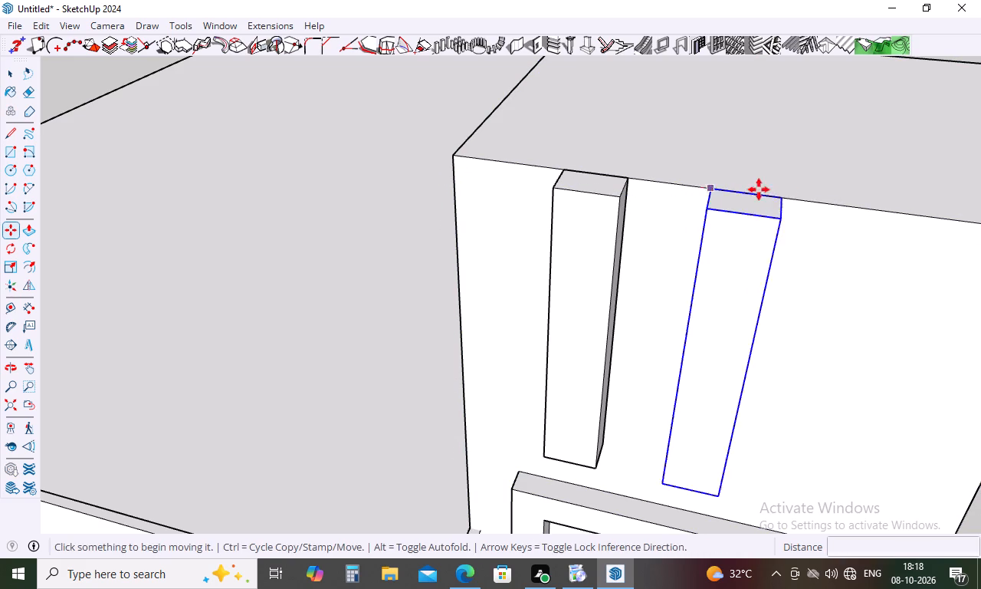
click(858, 206)
scroll(753, 159, down, 5)
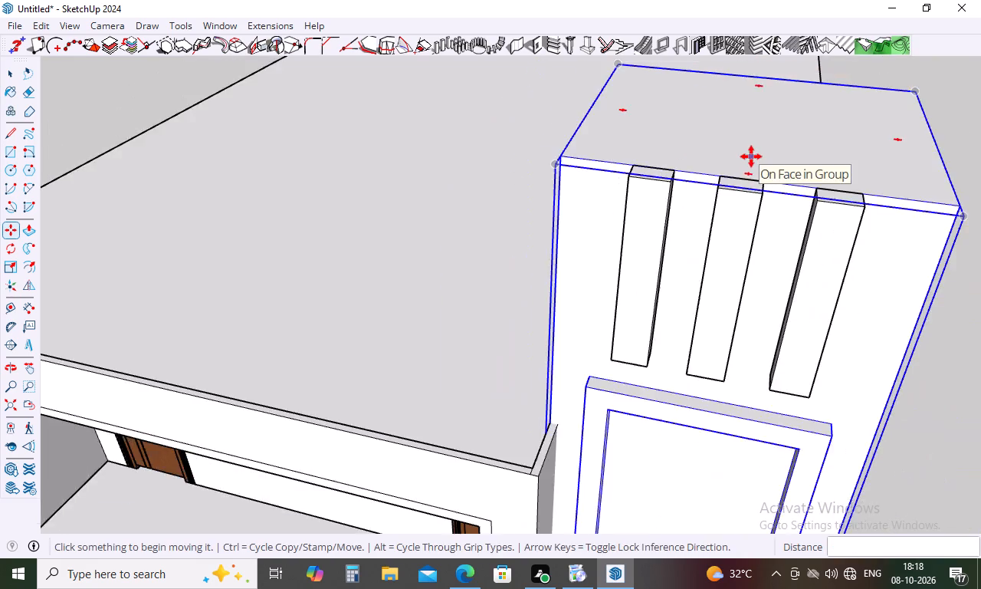
scroll(751, 156, down, 5)
middle_drag(910, 359, 837, 228)
scroll(835, 230, down, 10)
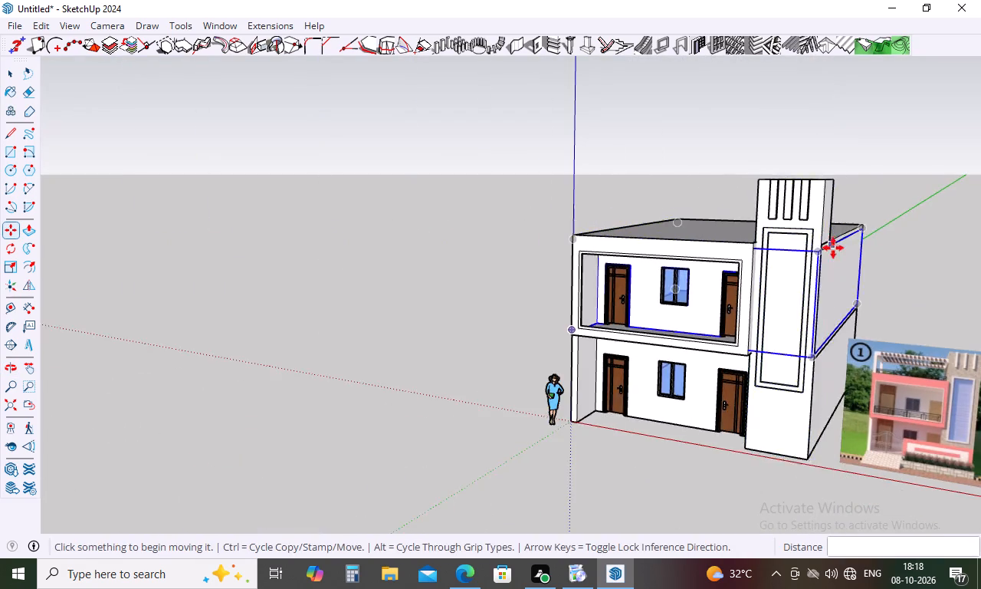
middle_drag(833, 249, 940, 253)
scroll(815, 214, up, 5)
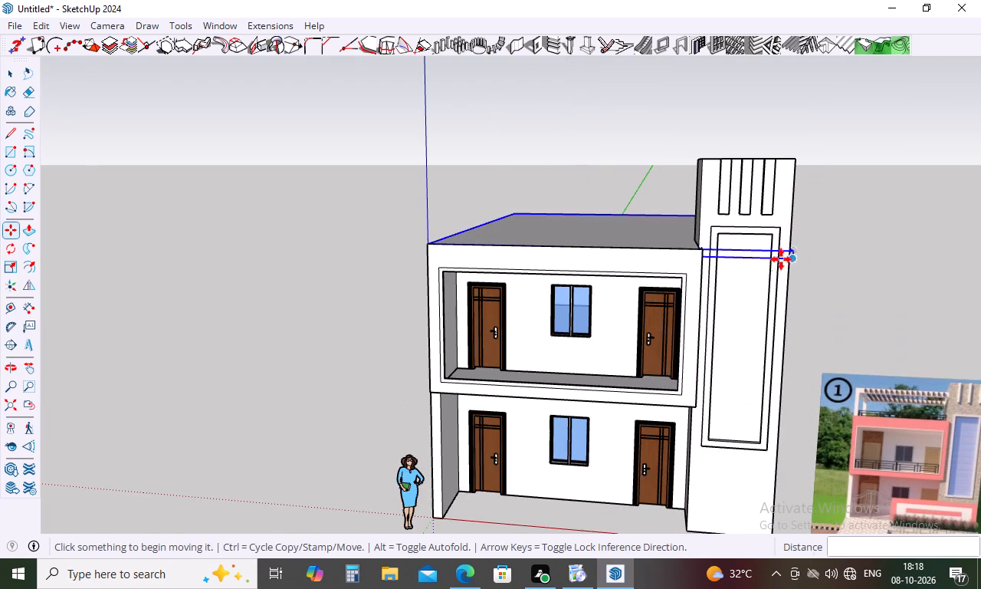
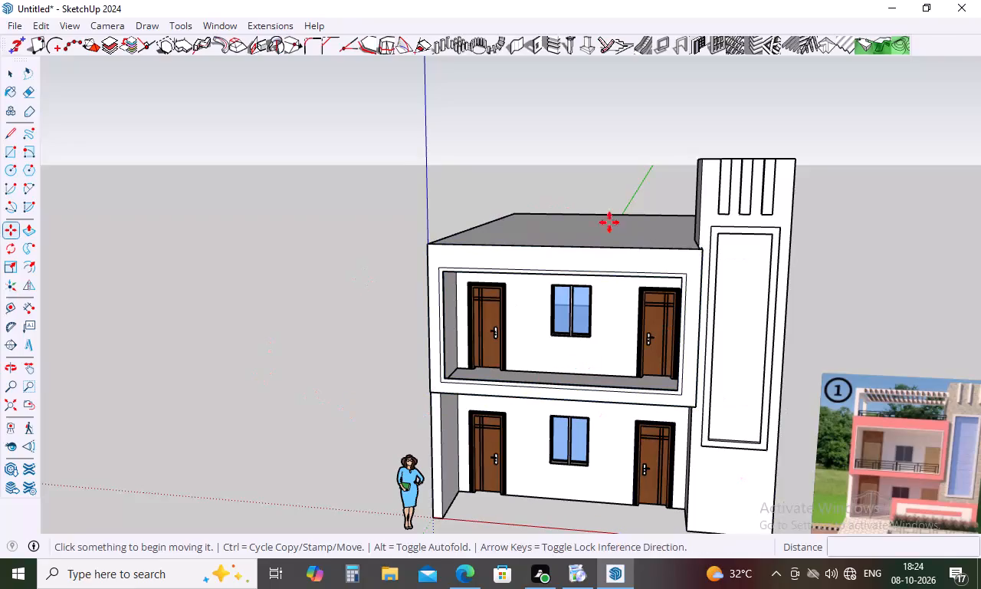
Examine the two-storey house's front, roof and tower from several angles against the reference photo.
middle_drag(481, 397, 673, 426)
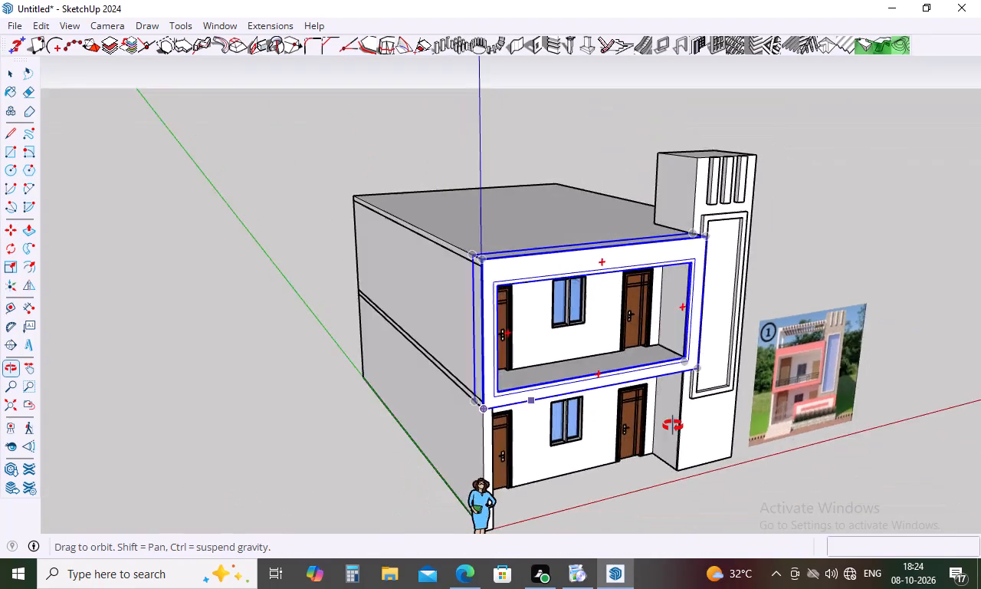
middle_drag(673, 426, 582, 318)
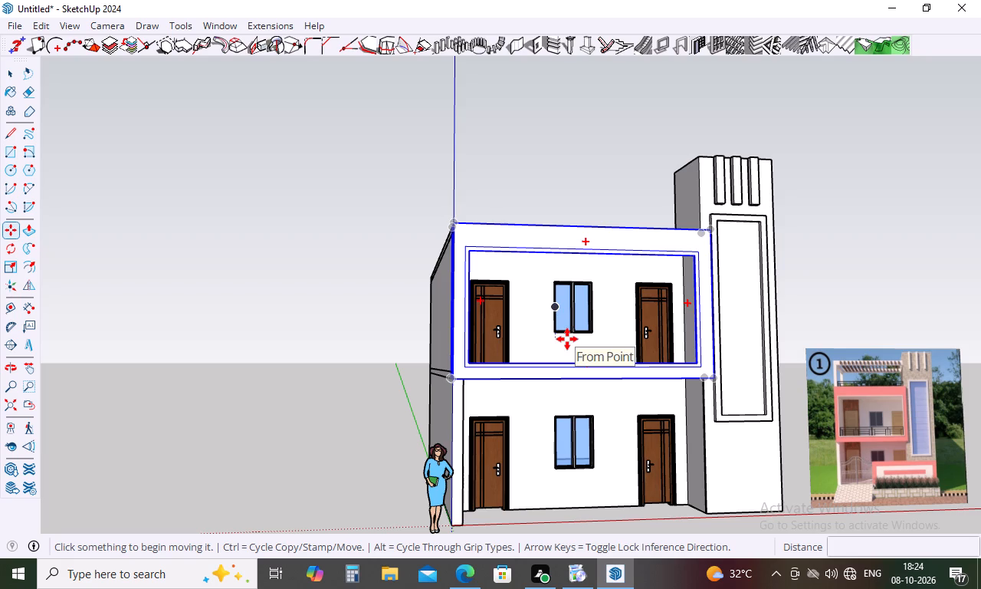
middle_drag(524, 287, 420, 318)
scroll(445, 266, down, 3)
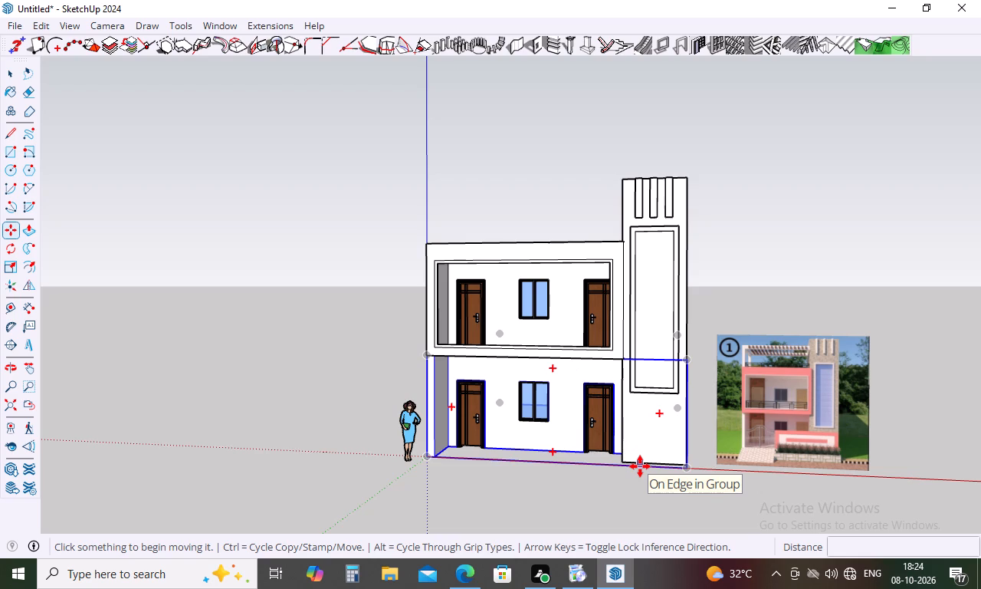
middle_drag(661, 225, 674, 330)
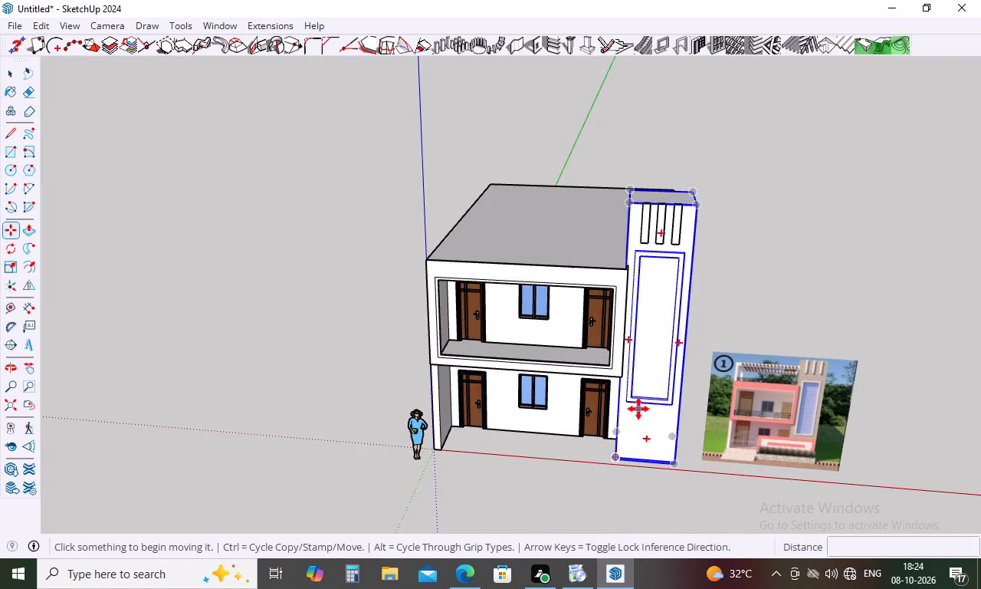
middle_drag(638, 409, 651, 352)
key(space)
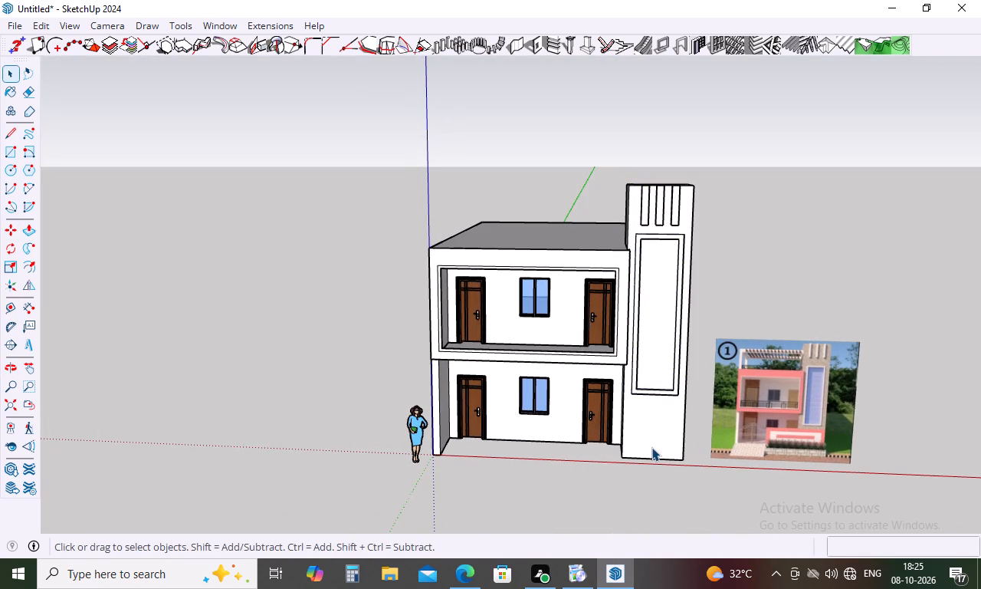
middle_drag(651, 449, 661, 402)
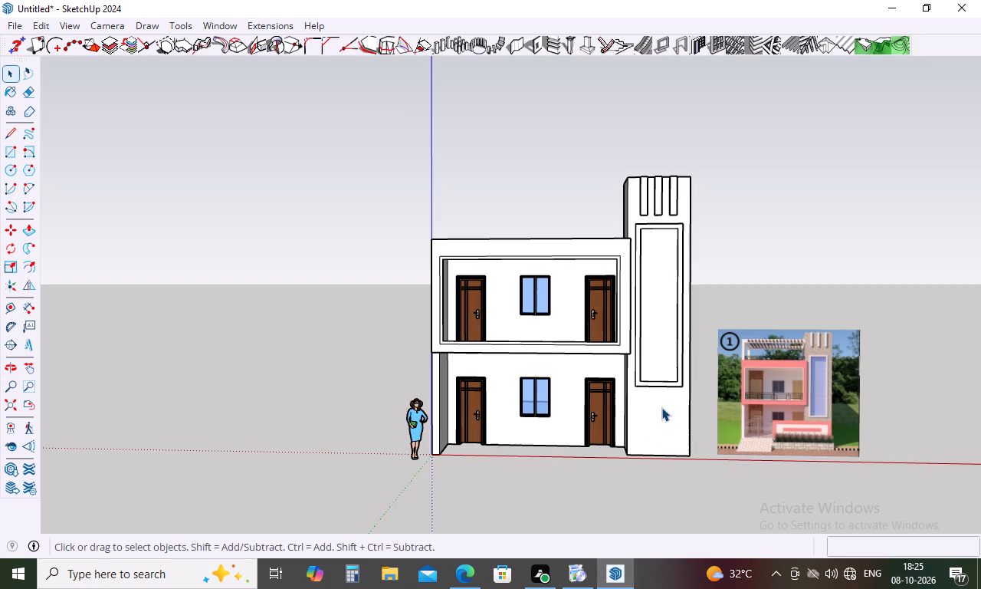
key(space)
middle_drag(675, 461, 664, 471)
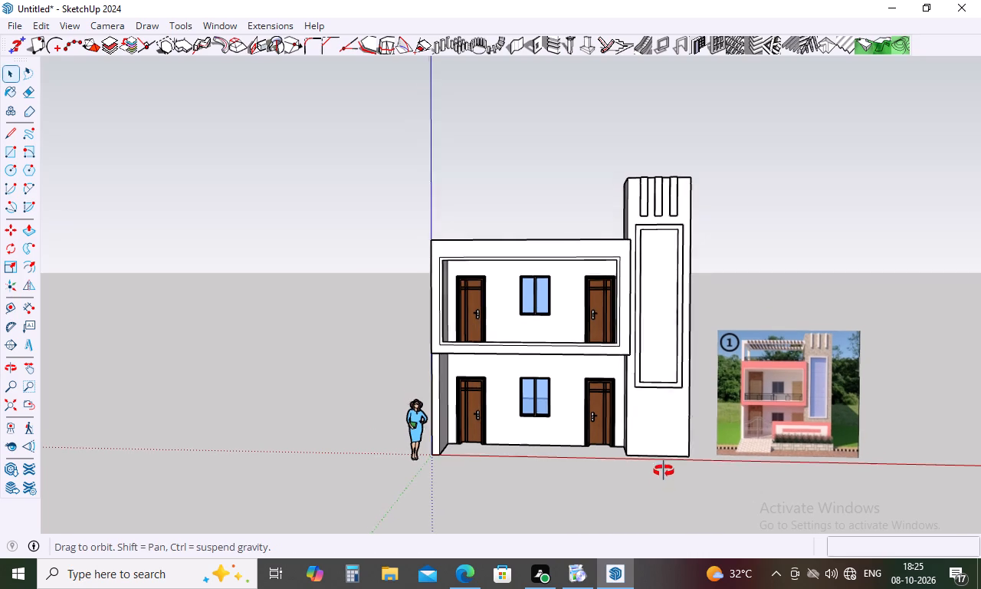
middle_drag(664, 471, 604, 489)
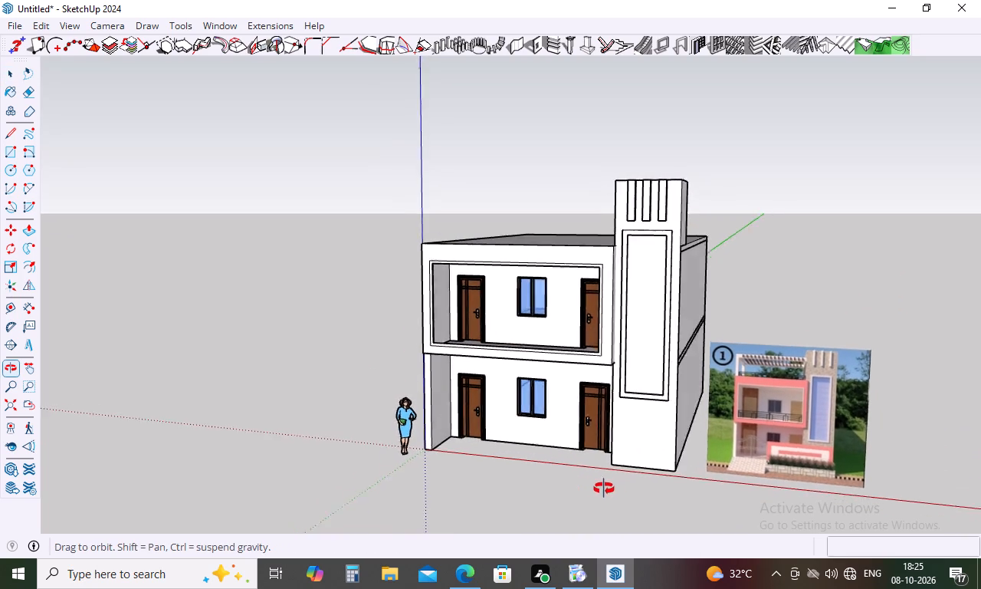
middle_drag(604, 489, 727, 452)
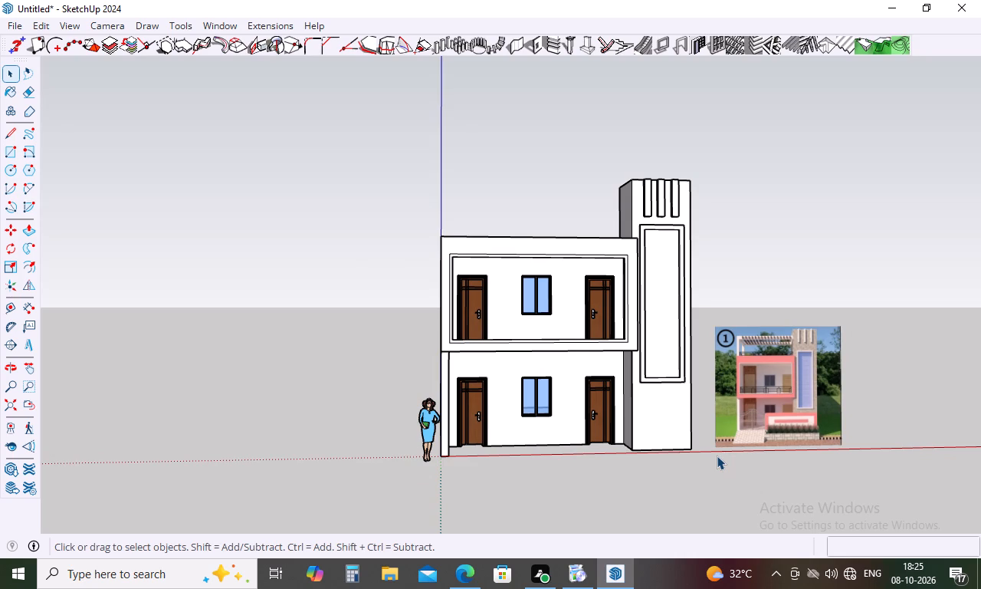
middle_drag(636, 427, 582, 427)
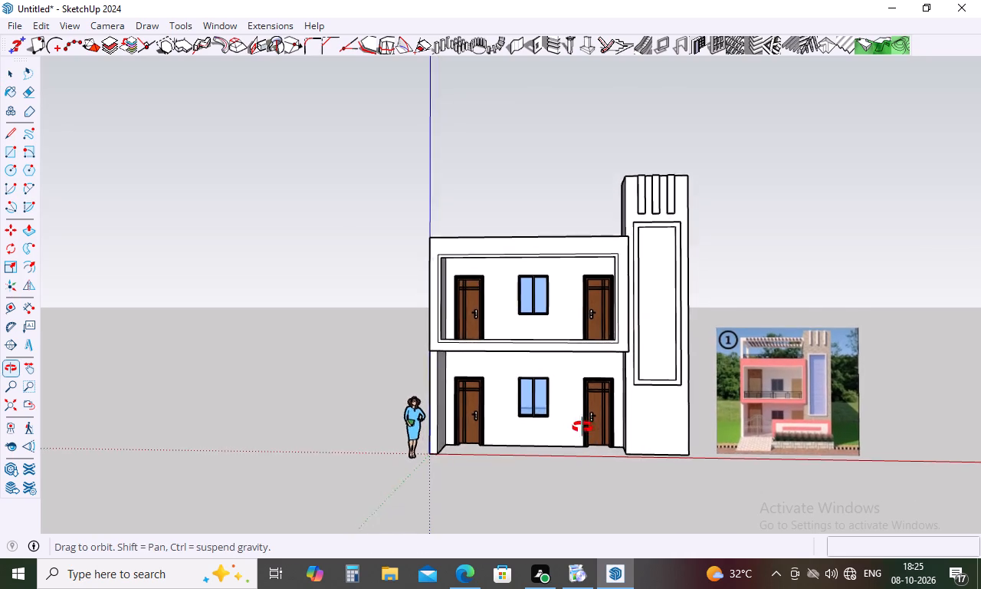
middle_drag(582, 427, 563, 433)
middle_drag(609, 306, 586, 363)
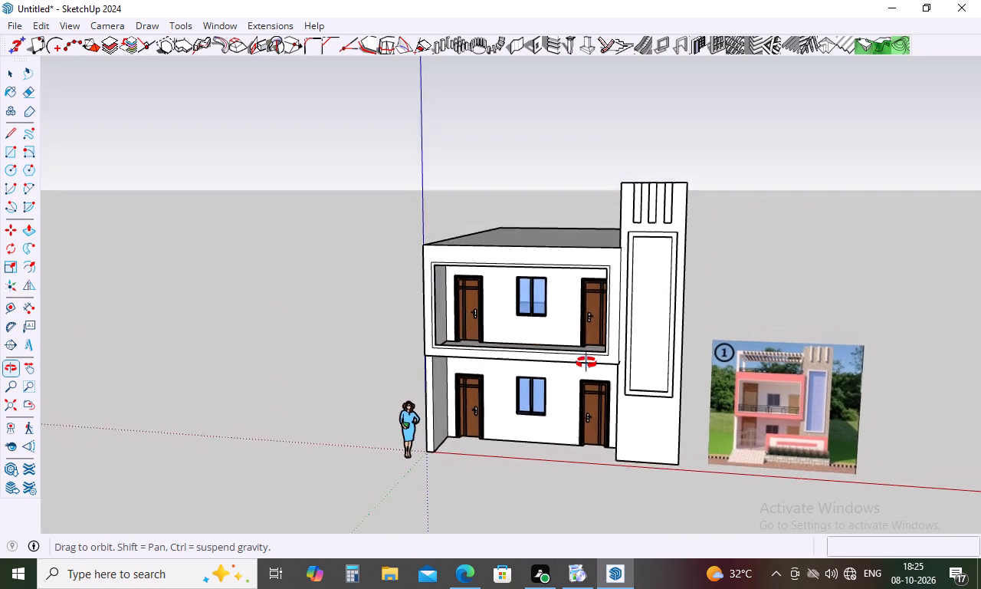
middle_drag(586, 363, 420, 498)
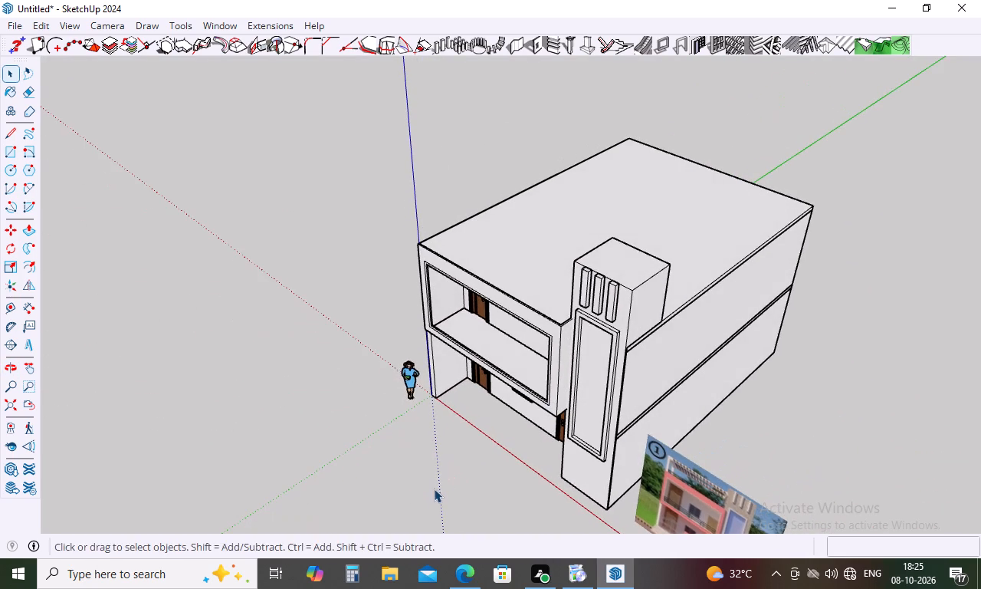
middle_drag(491, 460, 568, 318)
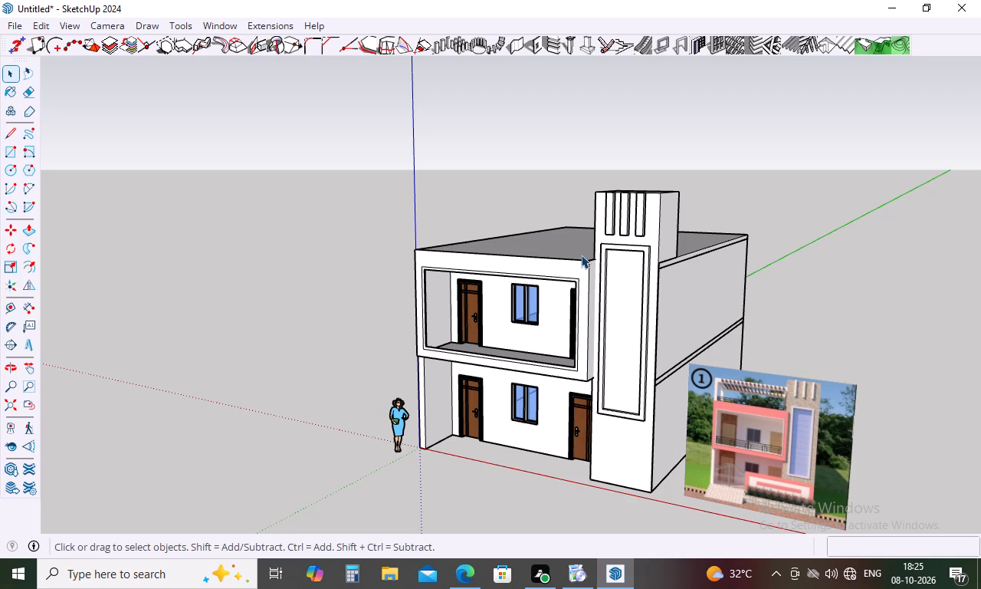
middle_drag(523, 245, 533, 309)
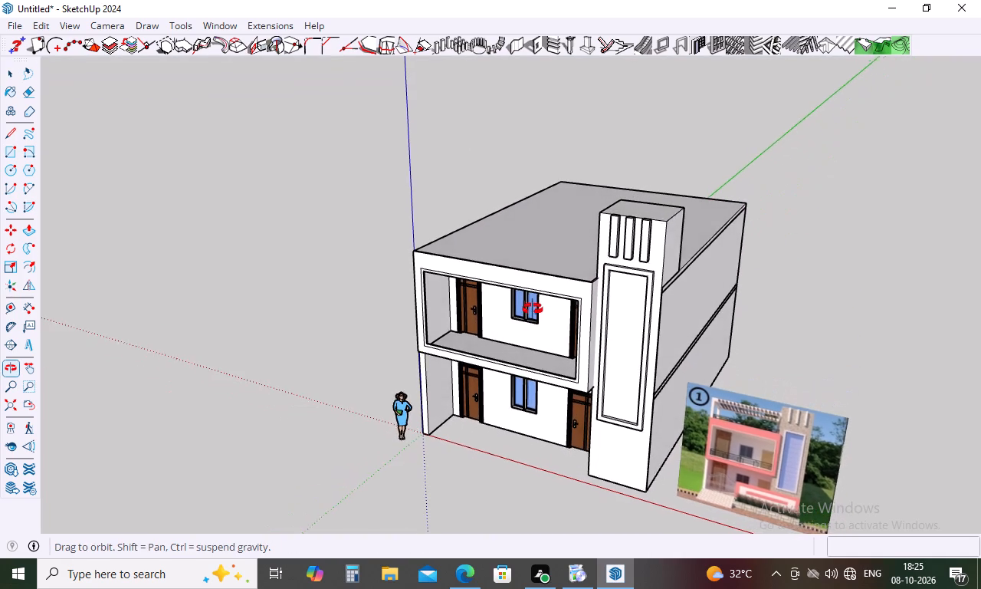
middle_drag(533, 309, 533, 310)
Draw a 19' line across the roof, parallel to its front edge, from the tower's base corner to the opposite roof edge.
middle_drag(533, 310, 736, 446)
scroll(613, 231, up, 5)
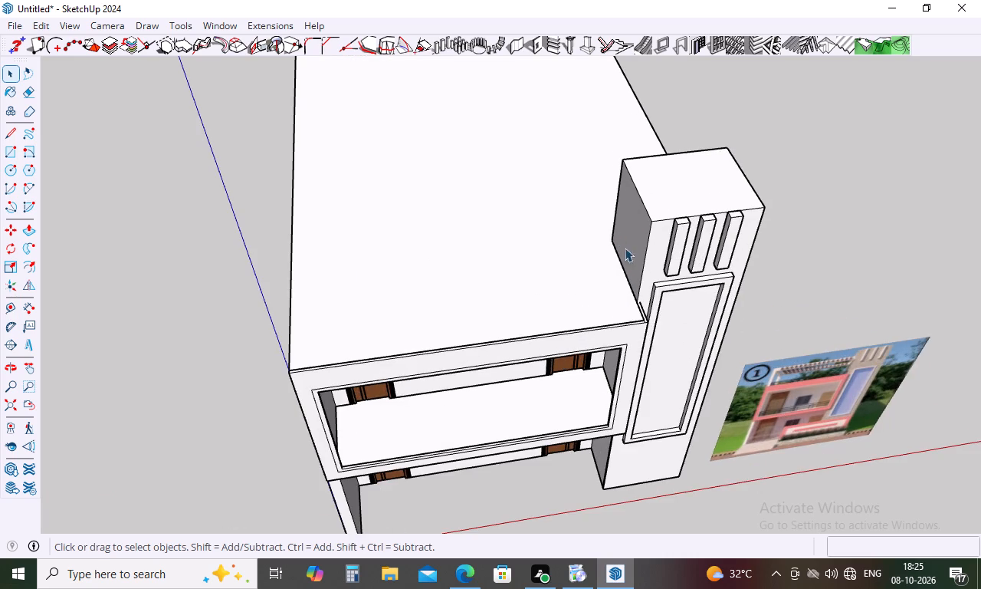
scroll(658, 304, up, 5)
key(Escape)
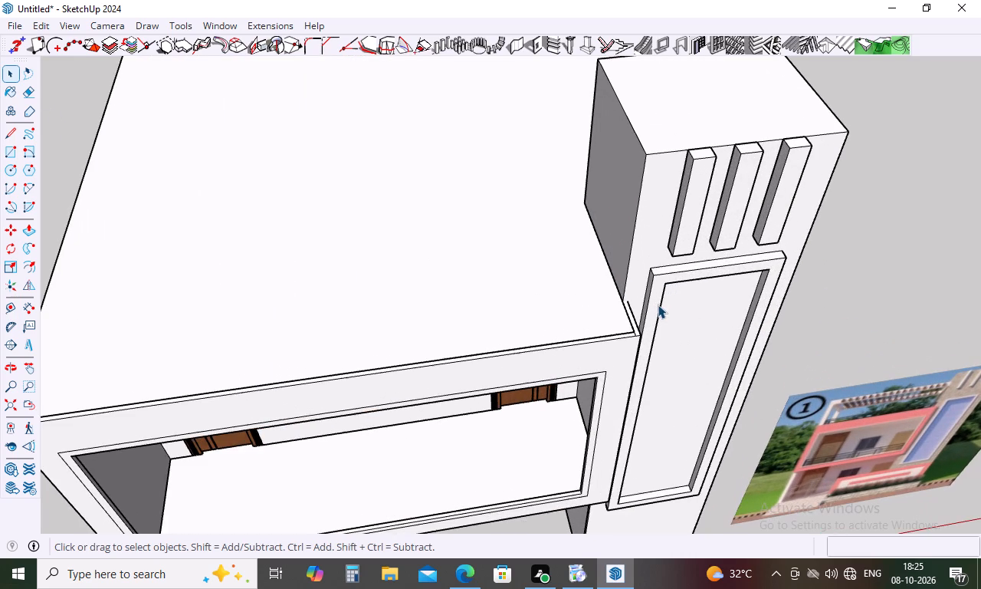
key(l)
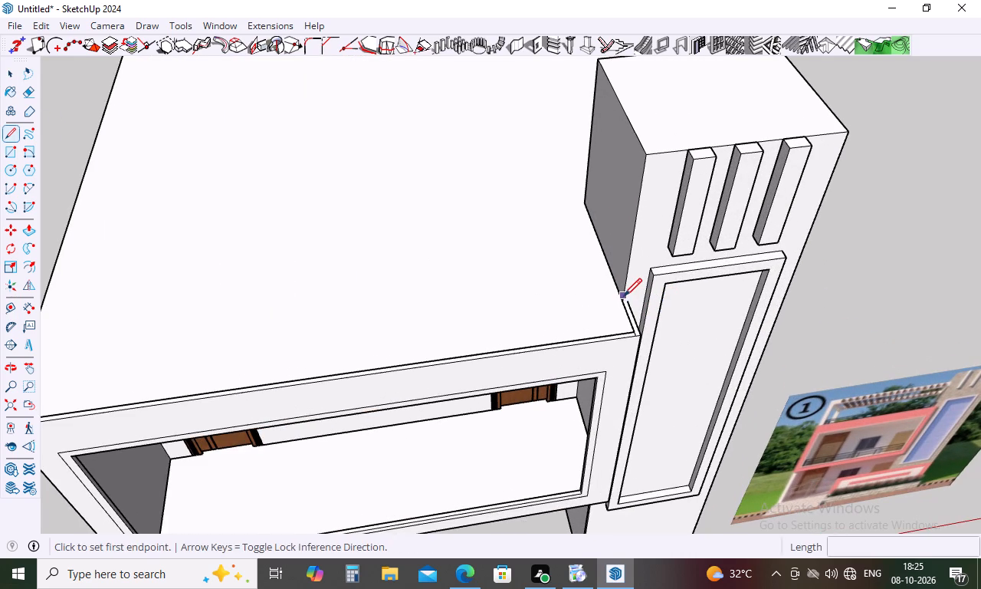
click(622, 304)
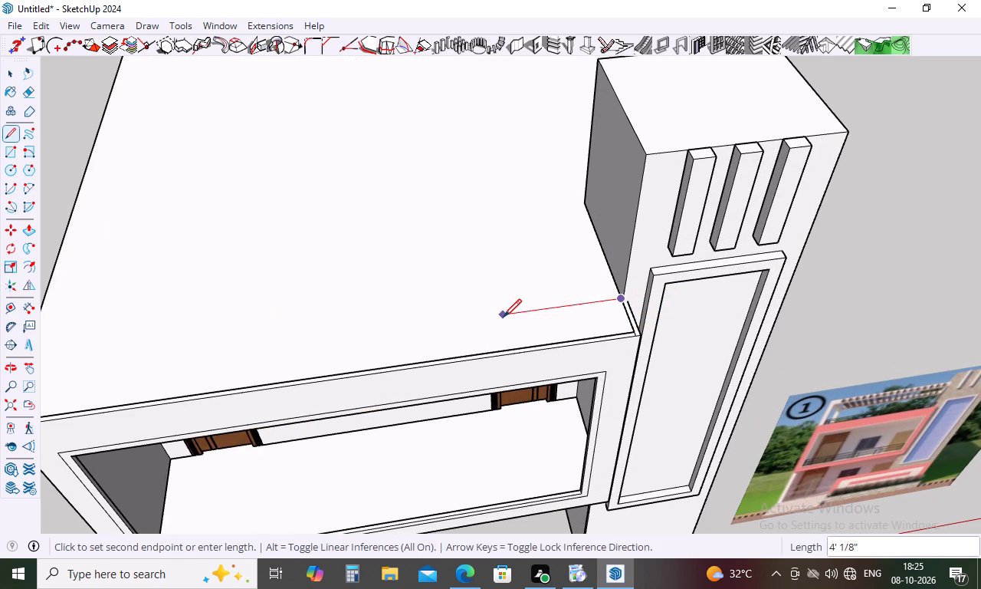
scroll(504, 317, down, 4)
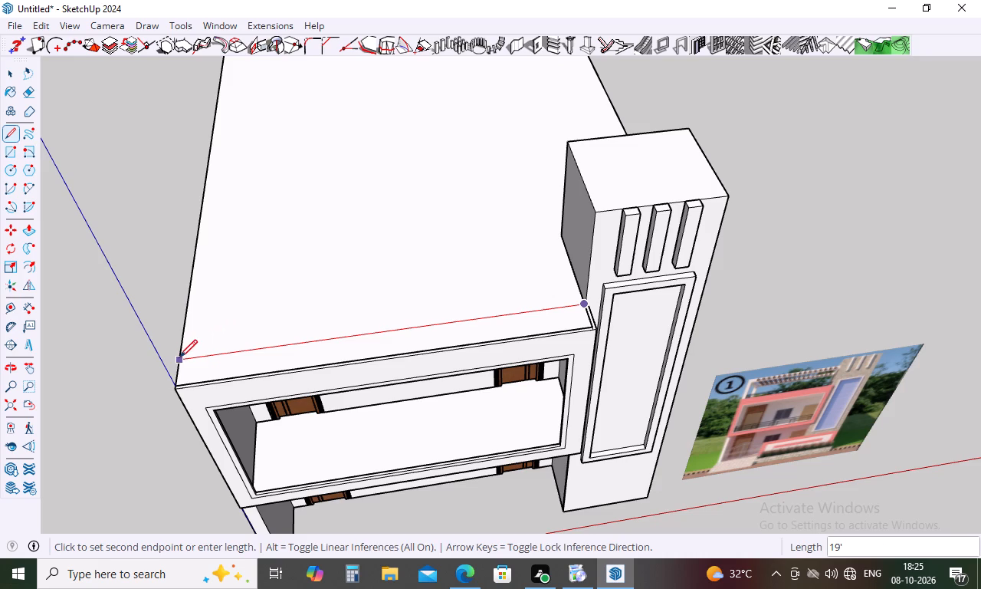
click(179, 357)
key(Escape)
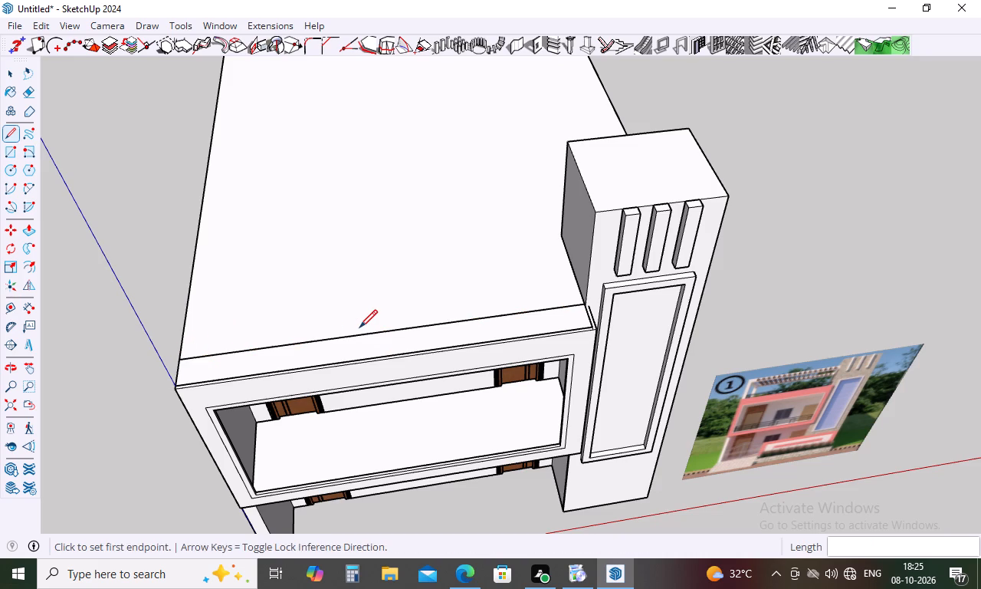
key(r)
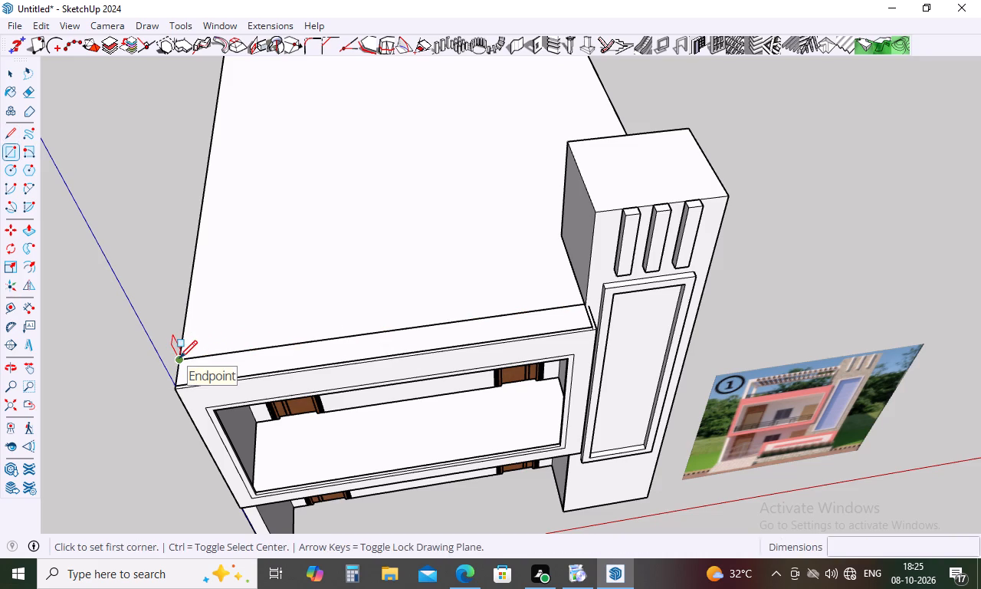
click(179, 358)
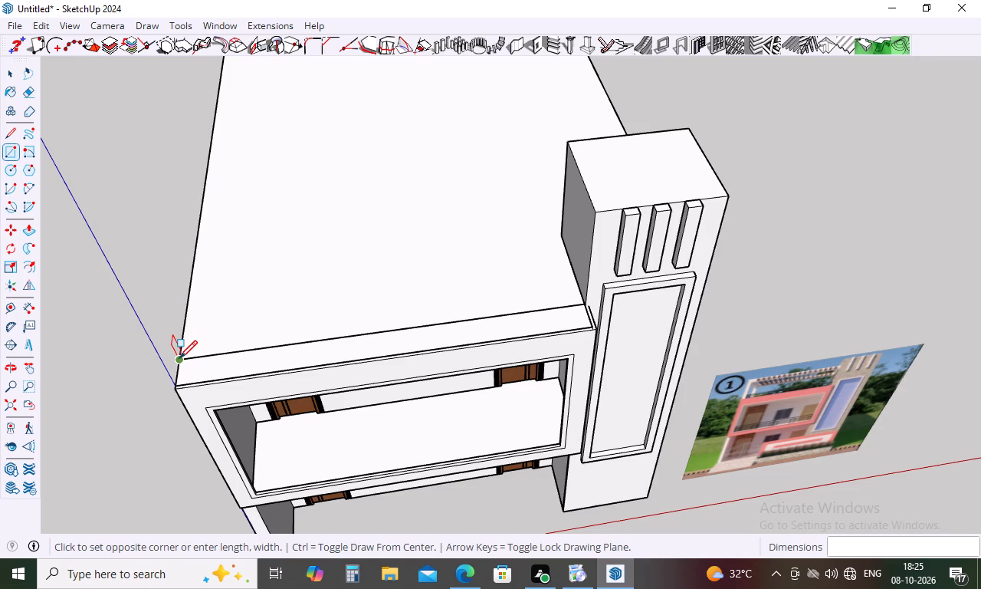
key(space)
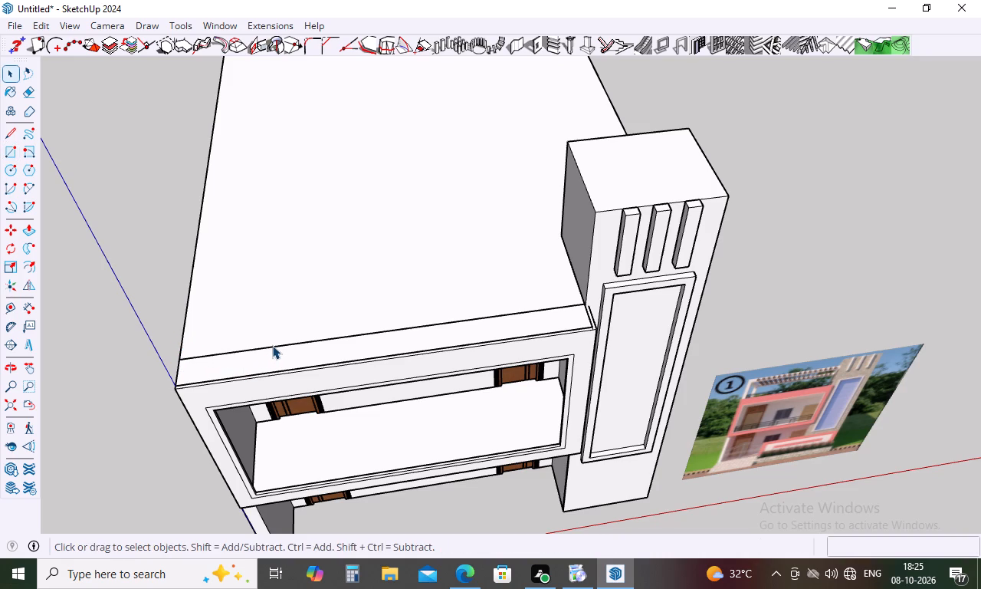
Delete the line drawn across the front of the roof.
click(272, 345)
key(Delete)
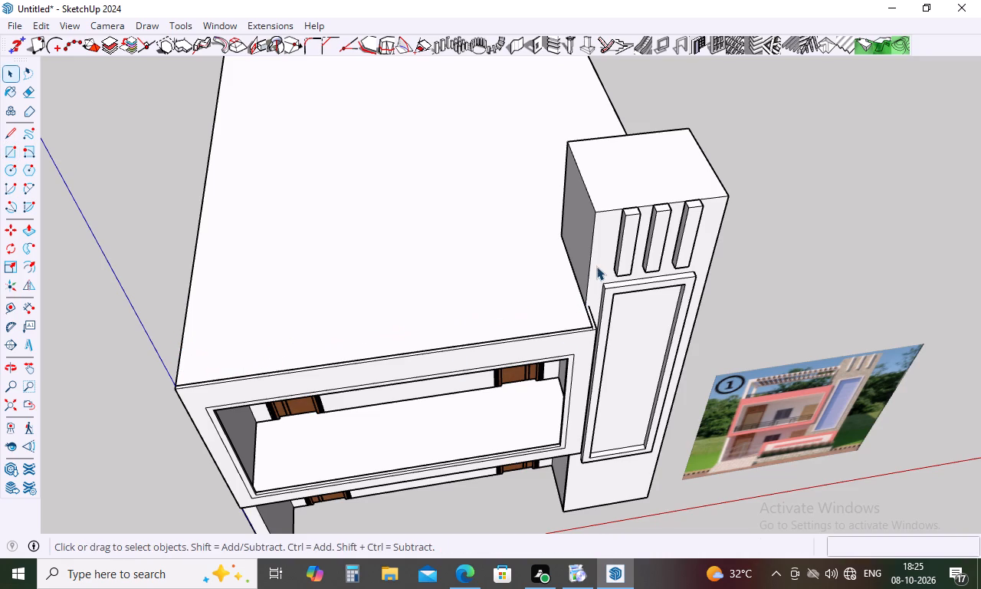
Draw a line across the roof, parallel to the front edge, from beside the tower's base corner to the opposite roof edge.
click(597, 265)
key(Escape)
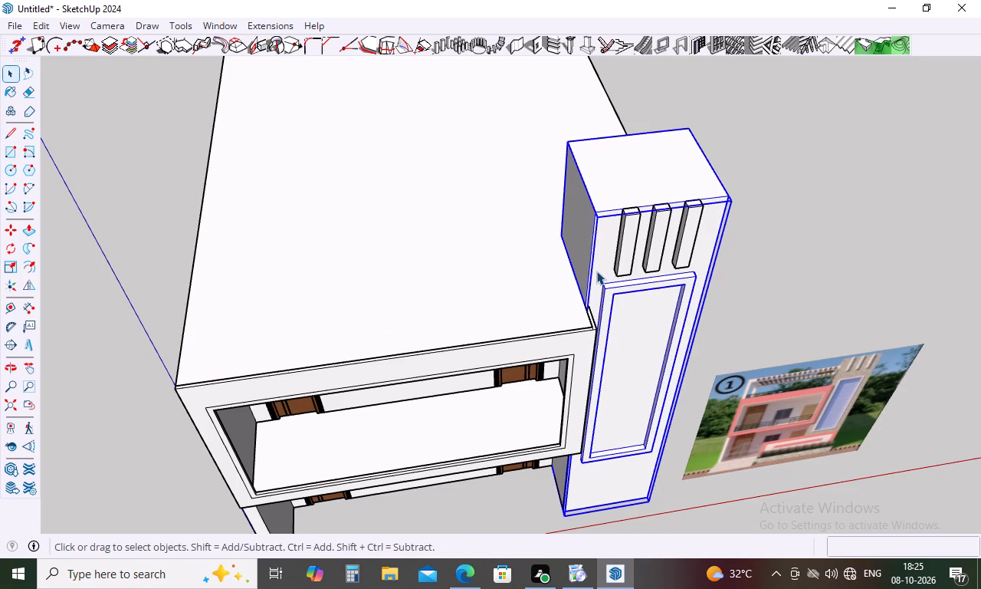
click(779, 279)
key(l)
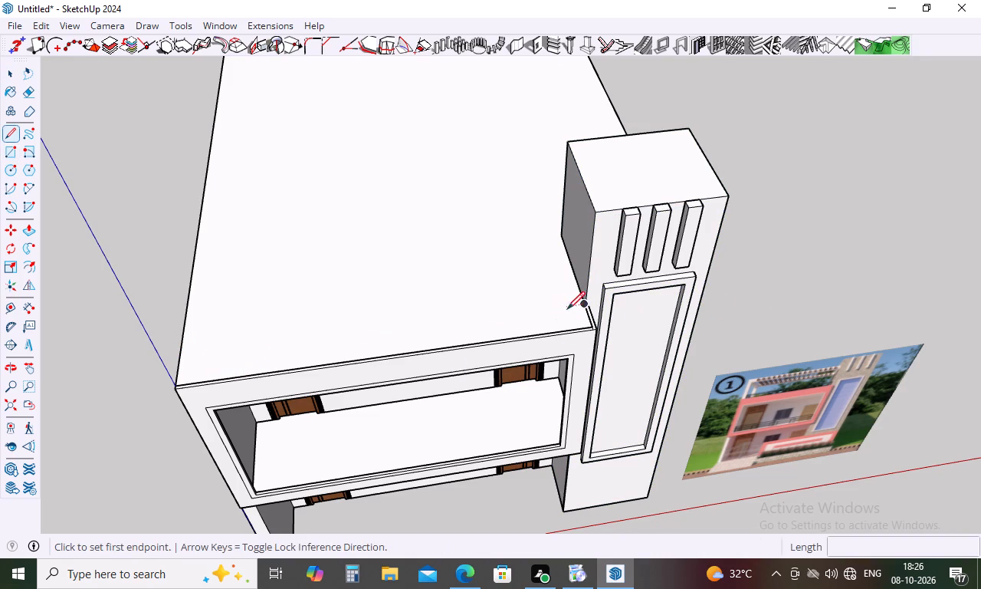
click(581, 304)
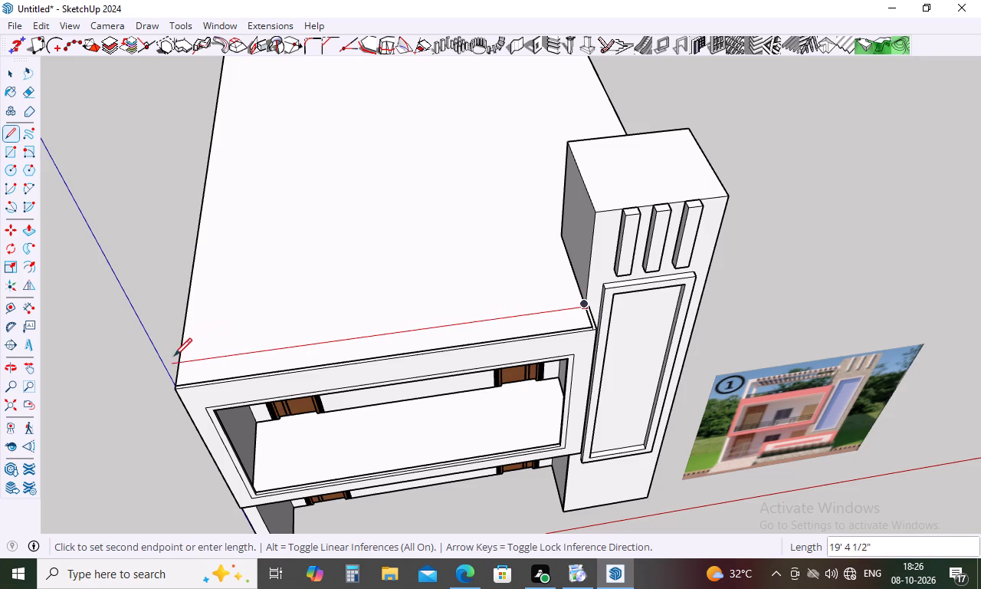
click(182, 355)
key(Escape)
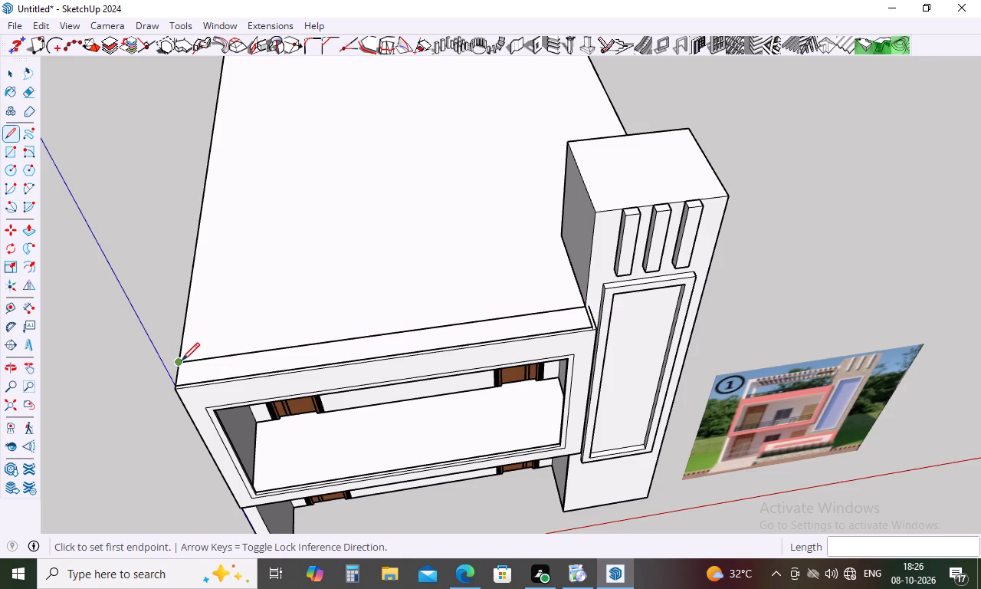
Draw a rectangle about 2' 1" by 2' 5" on the roof, starting from the line's end farthest from the tower.
click(179, 360)
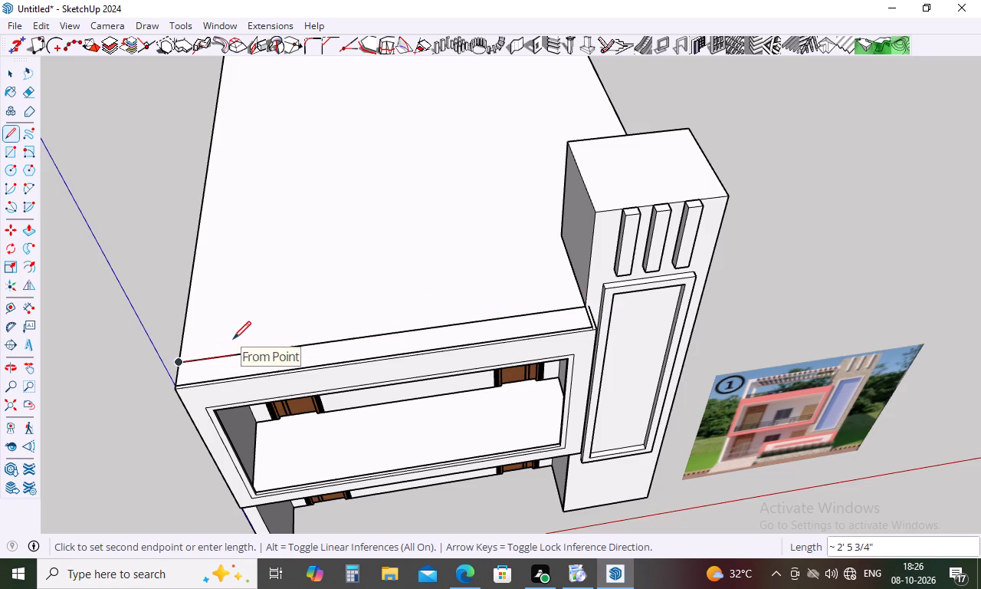
key(Escape)
key(r)
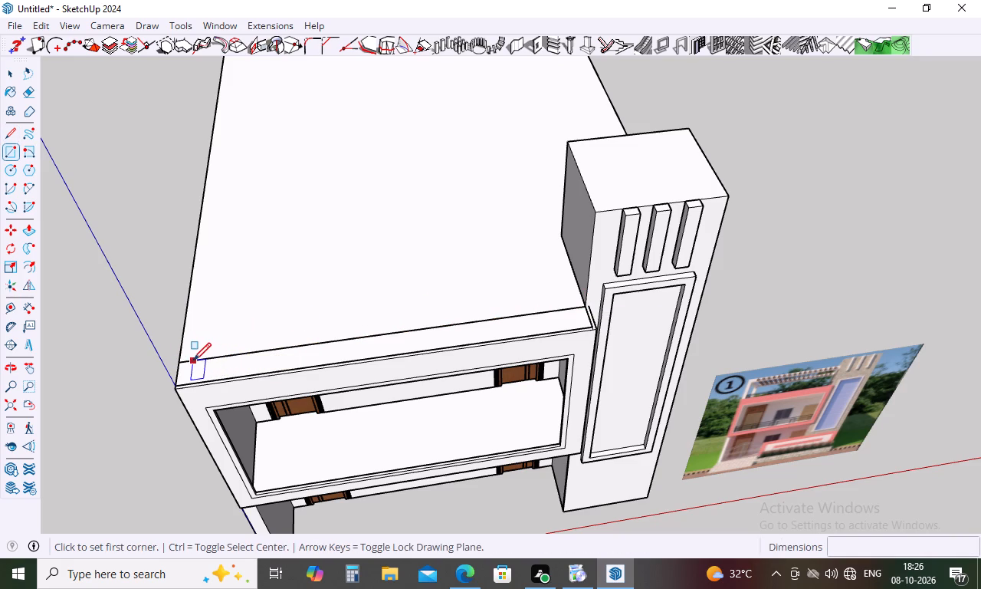
click(177, 362)
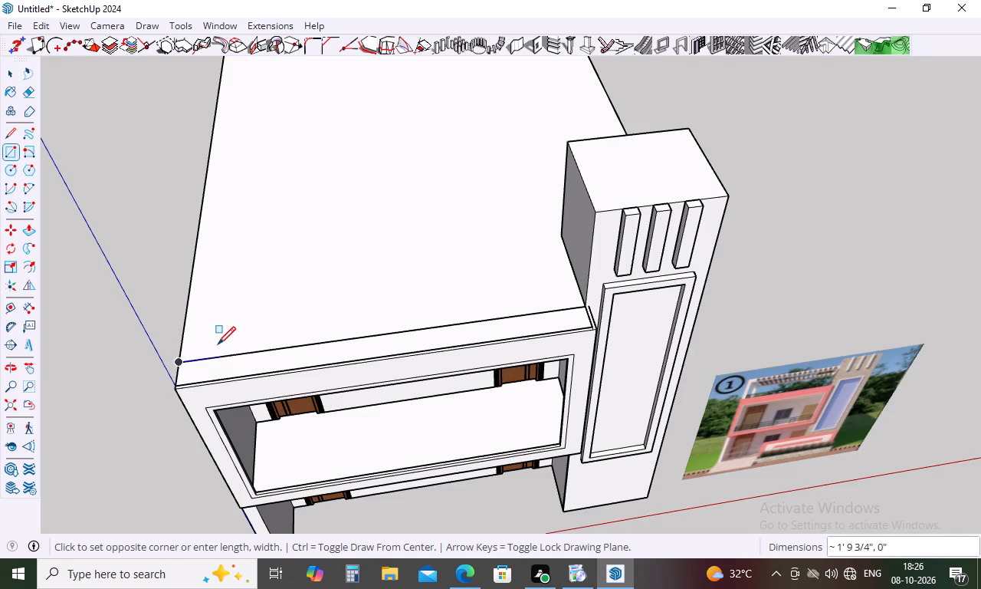
middle_drag(224, 338, 299, 271)
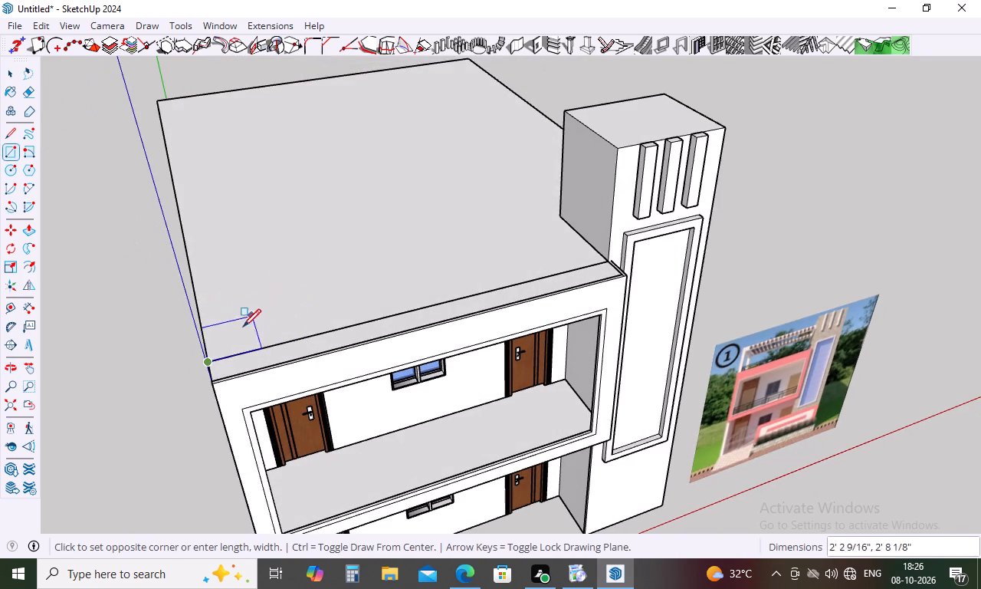
scroll(239, 339, up, 4)
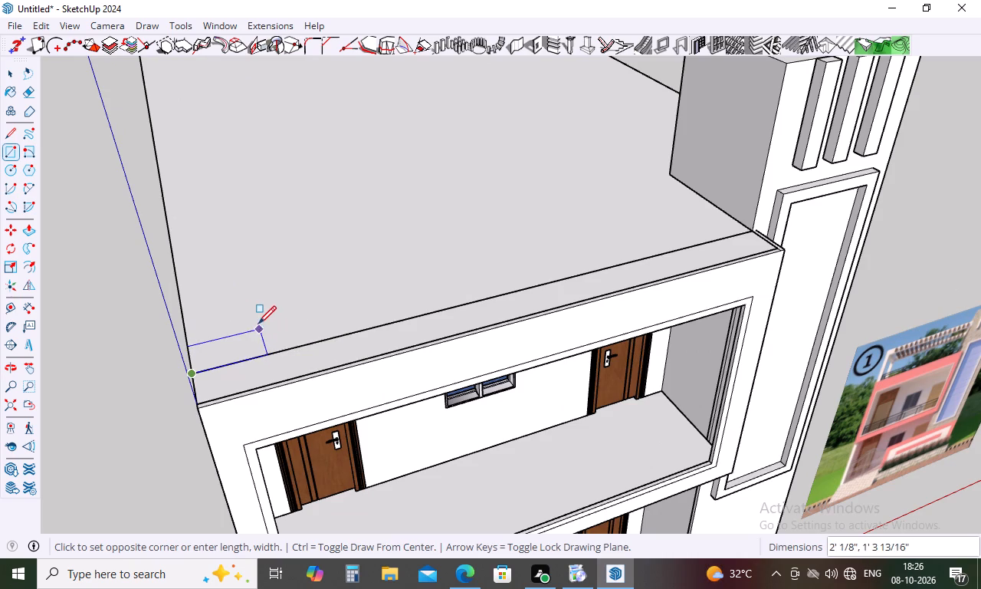
click(256, 308)
key(Escape)
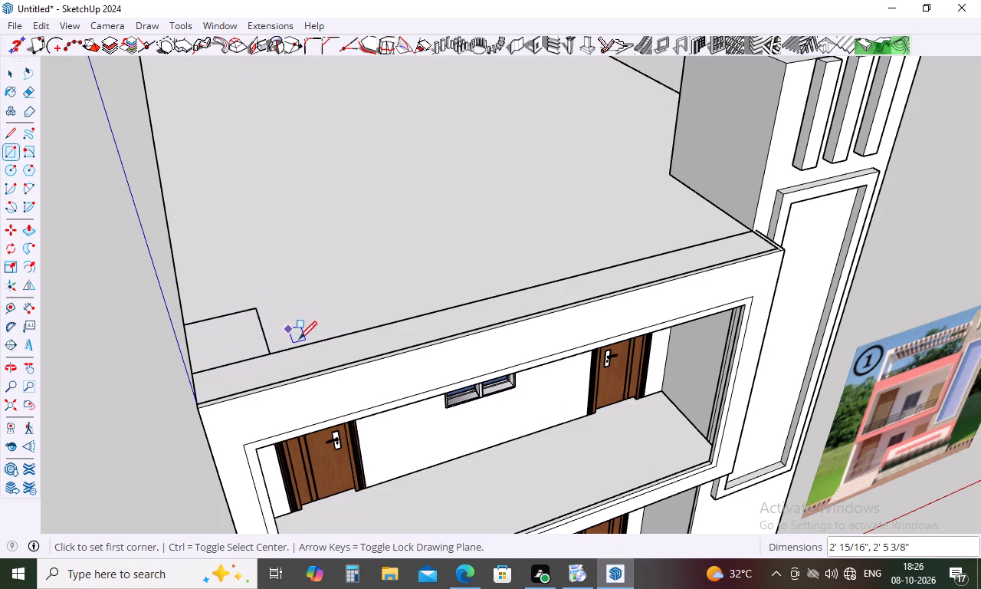
Draw a line across the roof rectangle at mid-depth, parallel to the roof's front edge, splitting it into two halves.
key(l)
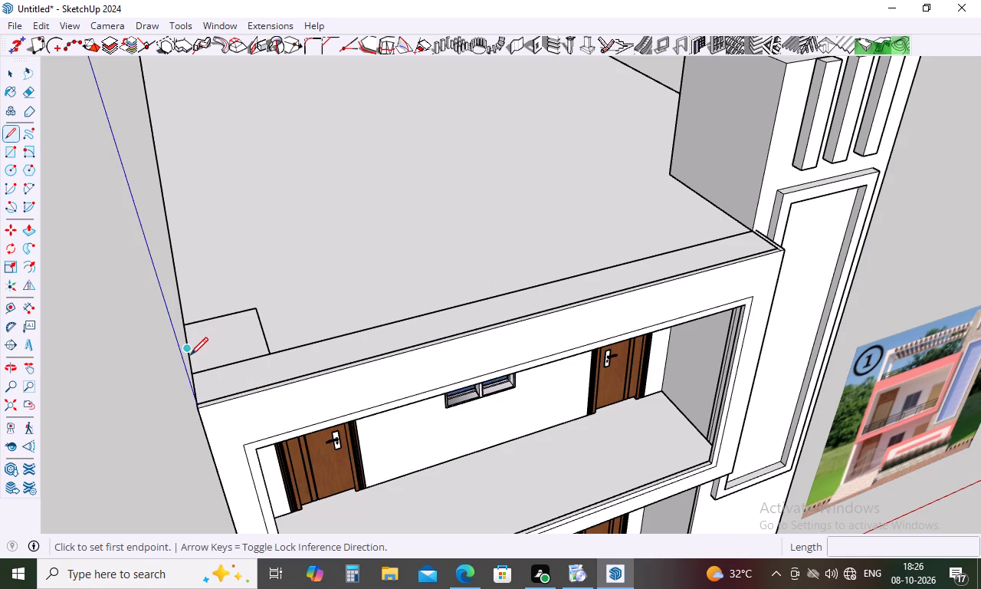
click(189, 355)
click(264, 335)
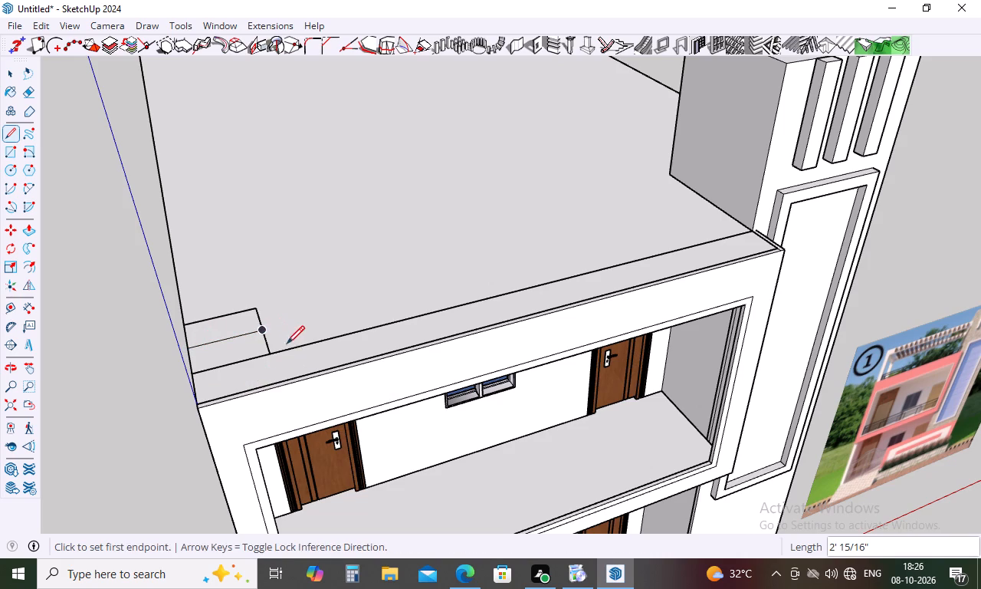
key(Escape)
Erase the outer edges of the rectangle's rear half and the remaining line running across the roof to the tower.
key(e)
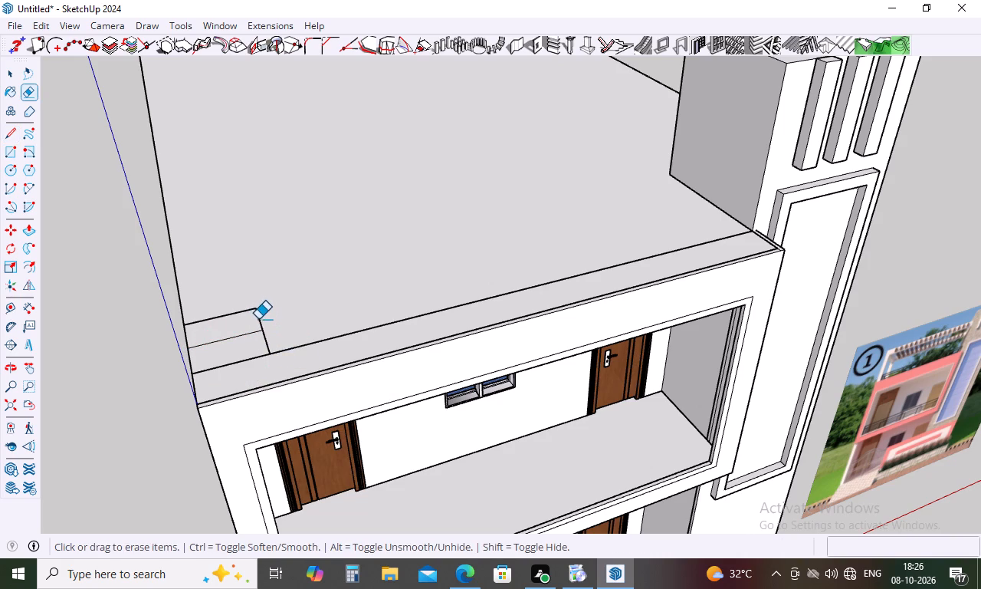
click(258, 319)
click(248, 308)
click(319, 339)
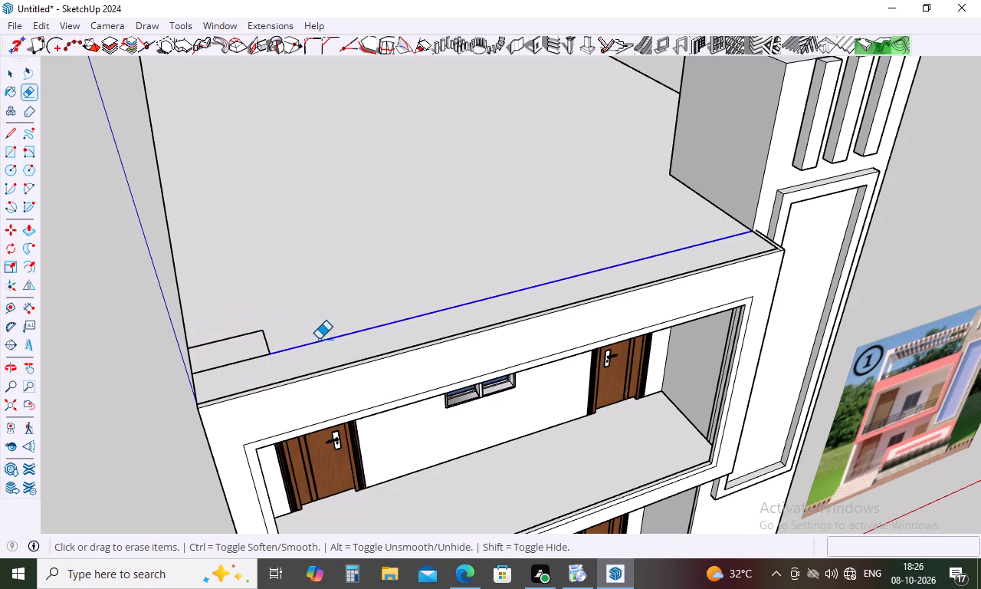
Draw a 19' line across the roof from the tower's rear base corner to the opposite roof edge.
scroll(307, 292, down, 5)
middle_drag(500, 318, 379, 316)
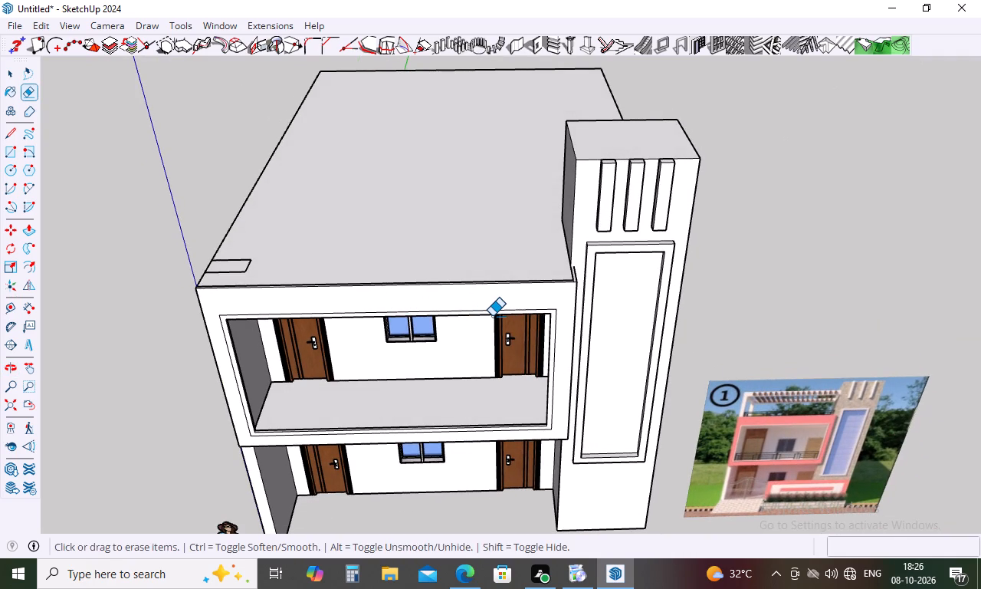
key(l)
middle_drag(496, 254, 600, 344)
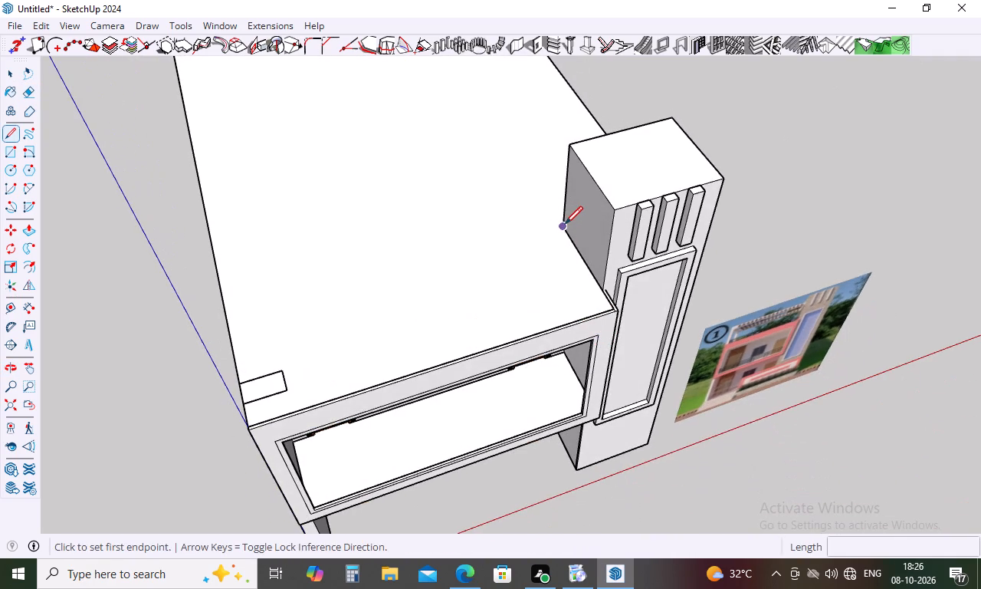
click(565, 225)
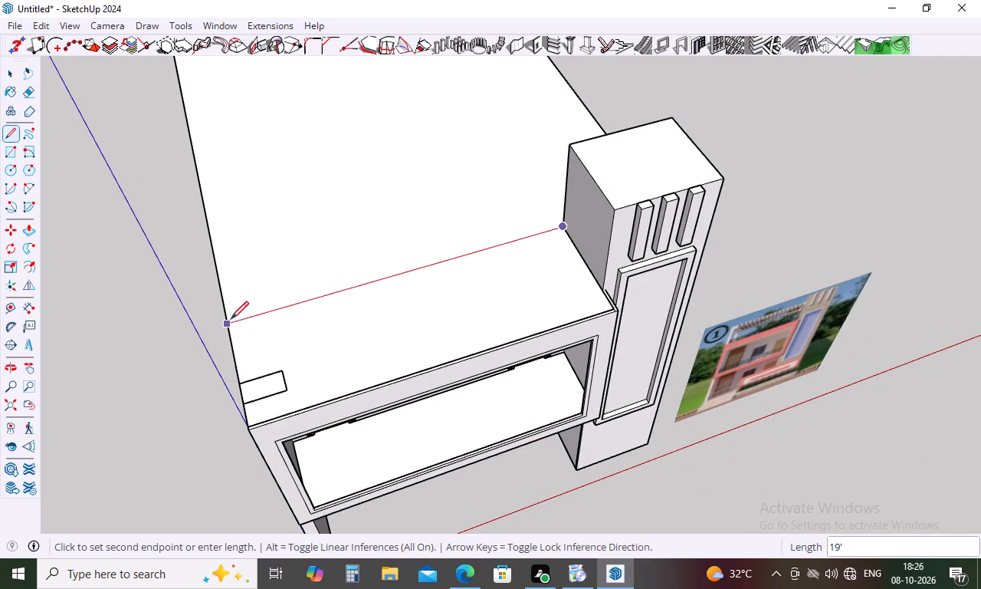
click(231, 319)
Copy the small roof rectangle about 3' 11" back along the roof's side edge, aligning its rear corner with the 19' line's end.
key(space)
double_click(268, 386)
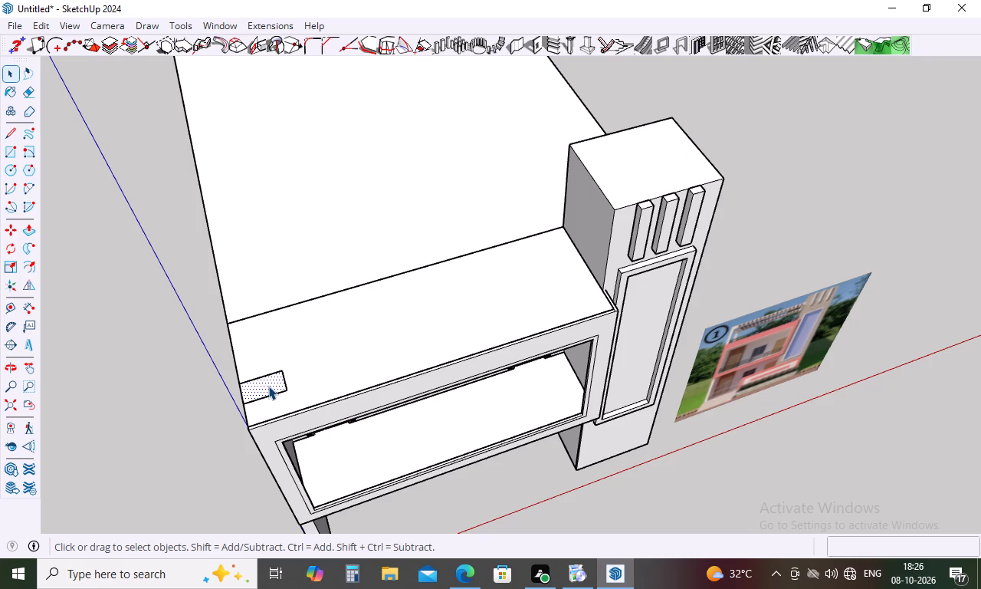
key(m)
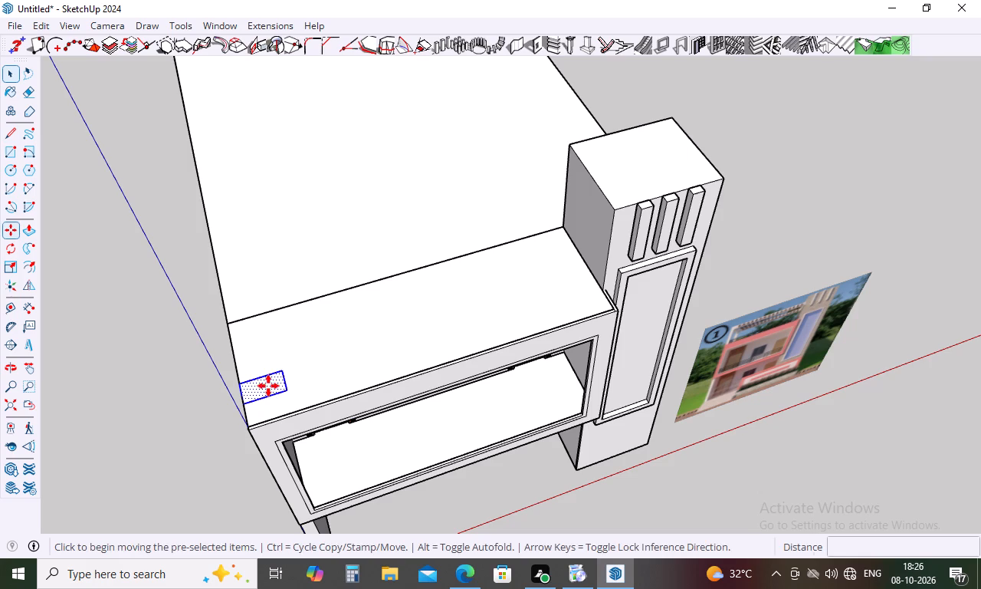
click(284, 390)
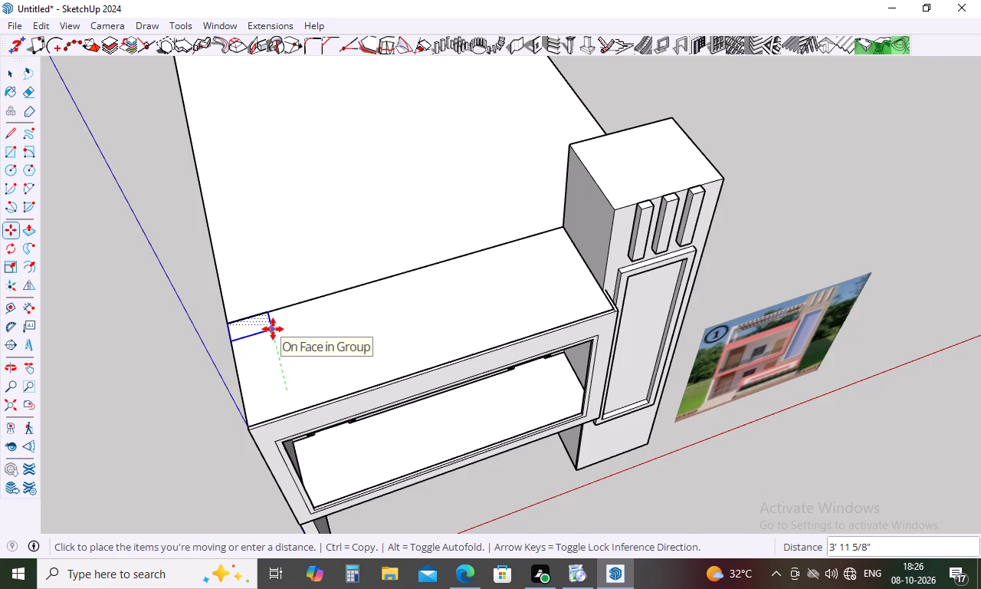
key(Escape)
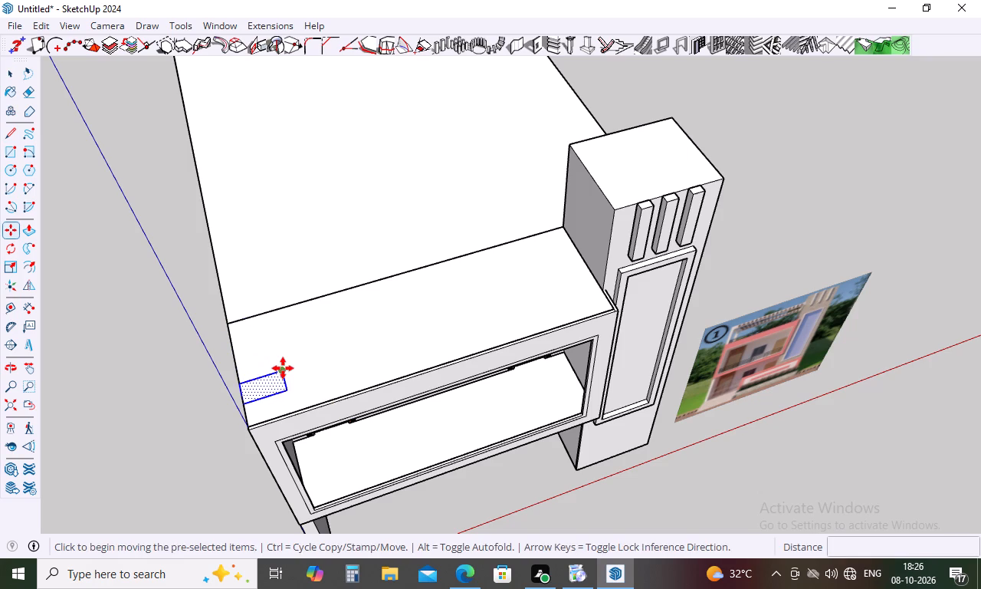
click(241, 386)
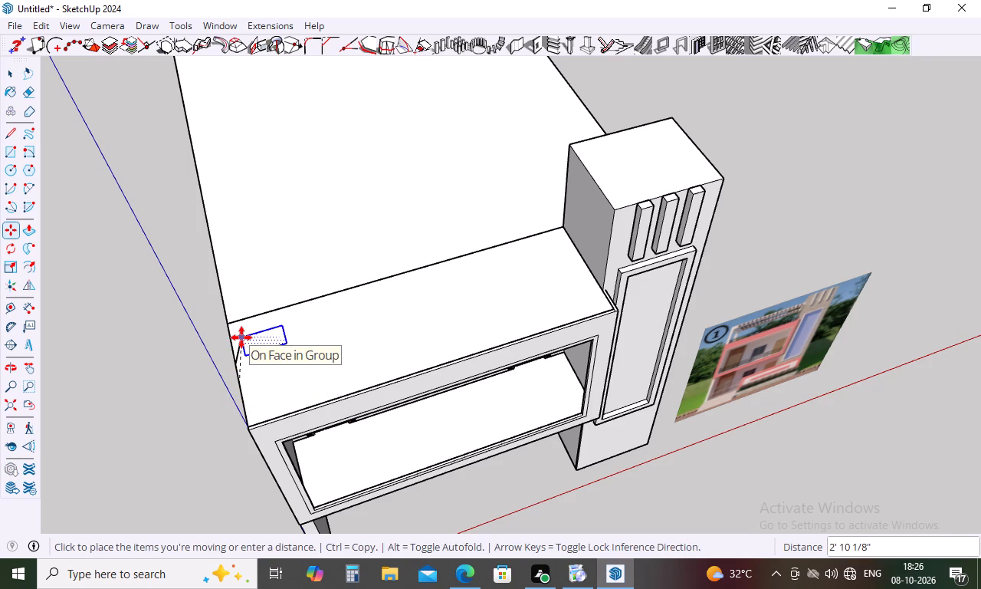
click(226, 323)
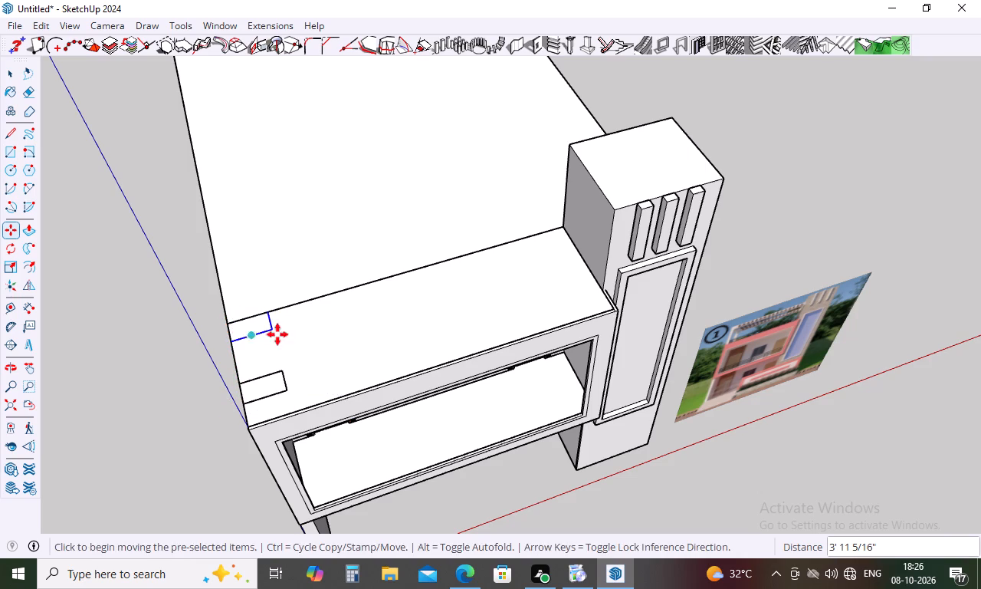
key(Escape)
Erase the 19' line between the copied rectangle and the tower.
key(e)
click(324, 297)
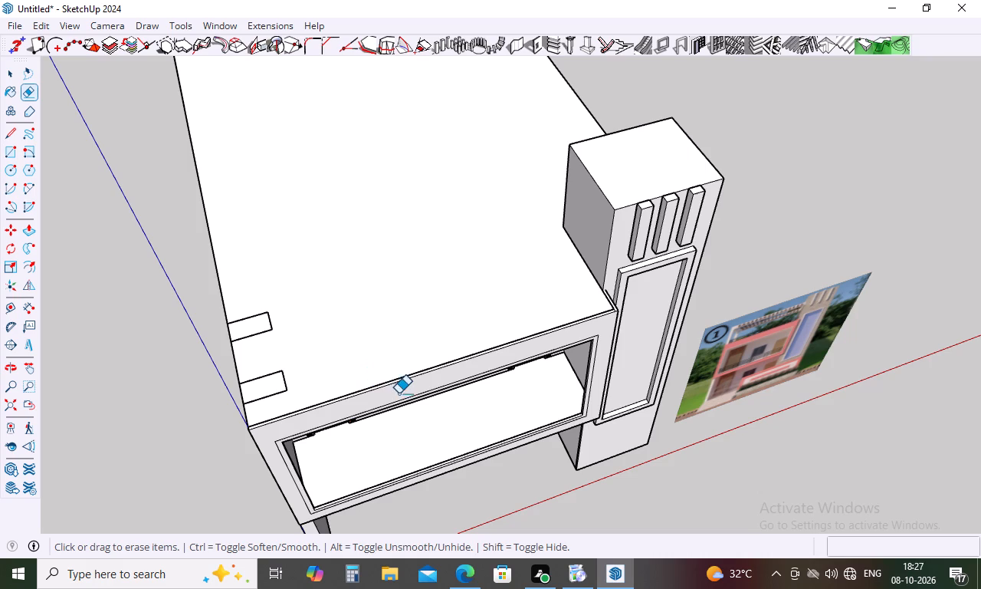
Extrude both roof rectangles up 6' into posts level with the tower's top.
key(p)
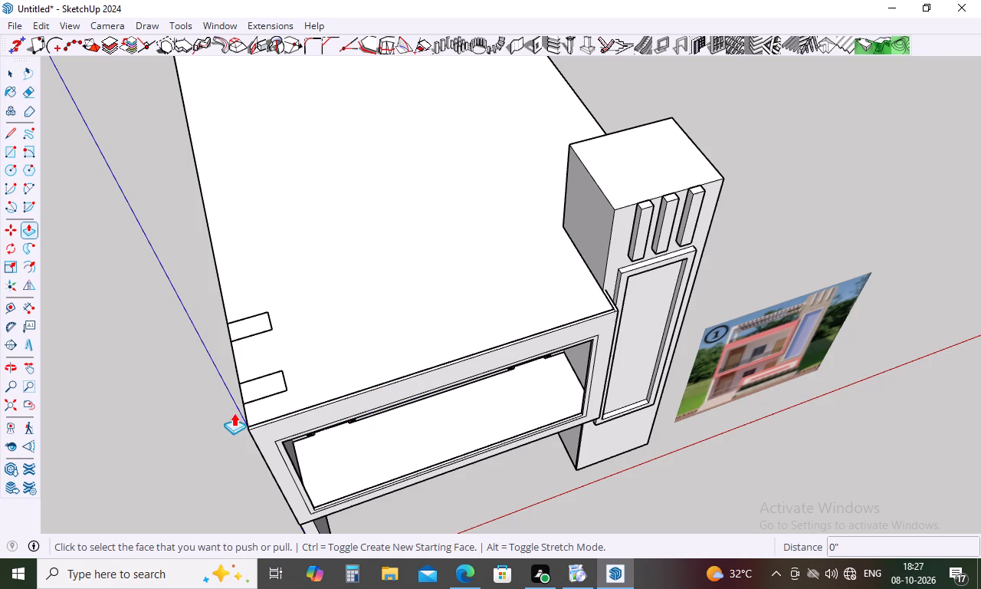
click(255, 381)
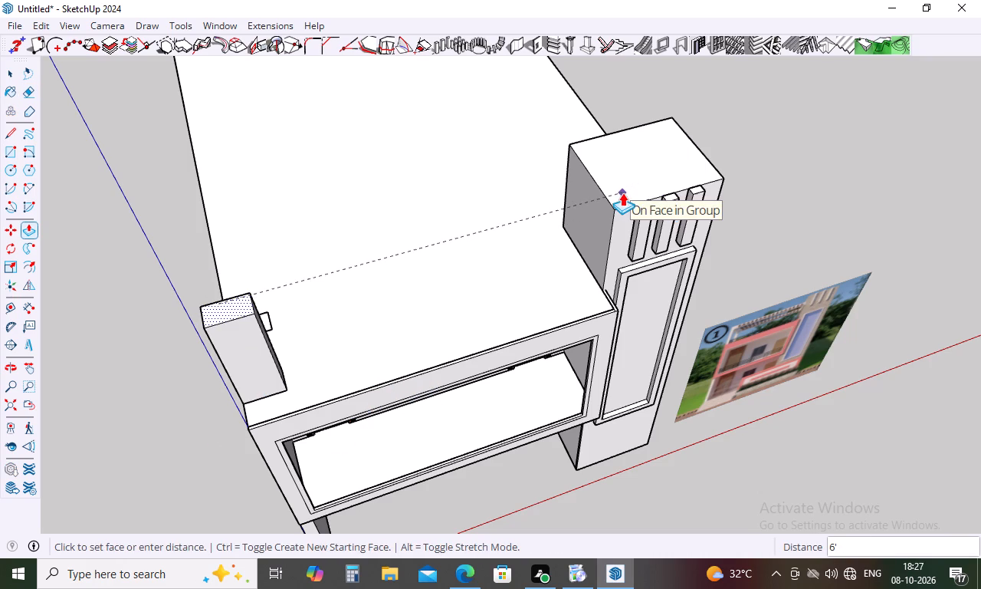
click(622, 192)
click(271, 315)
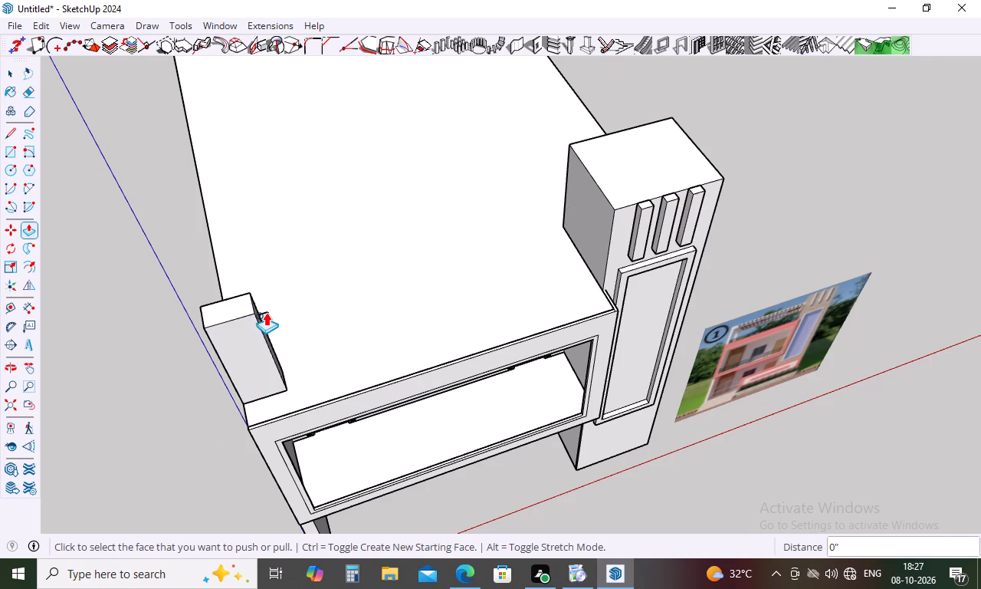
middle_drag(266, 312, 325, 425)
double_click(277, 407)
Push the tower-facing sides of both rooftop posts in by about 6" to narrow them.
middle_drag(402, 380, 314, 193)
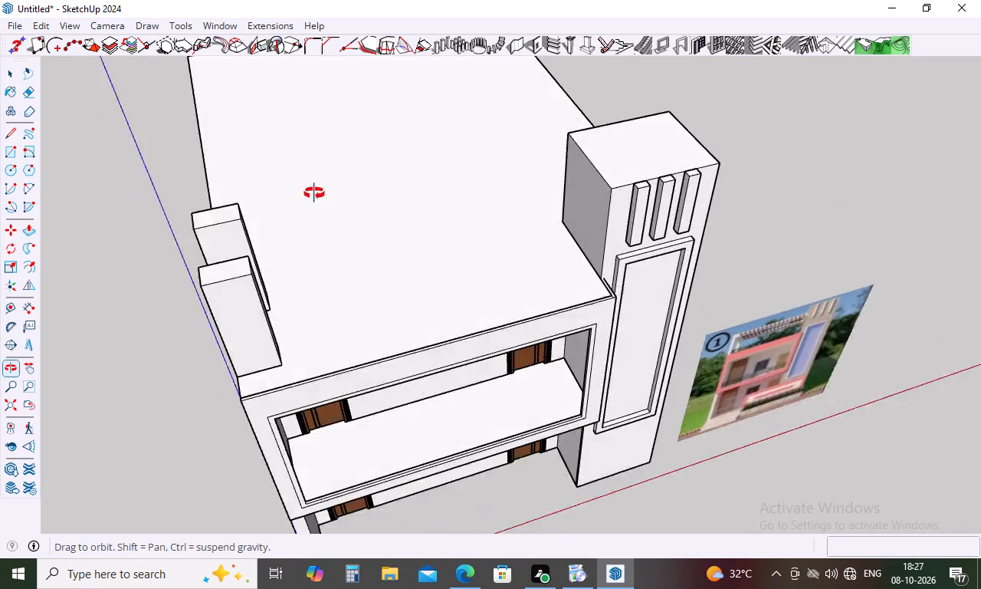
middle_drag(314, 193, 310, 182)
scroll(310, 180, down, 5)
middle_drag(437, 291, 421, 156)
middle_drag(354, 183, 353, 224)
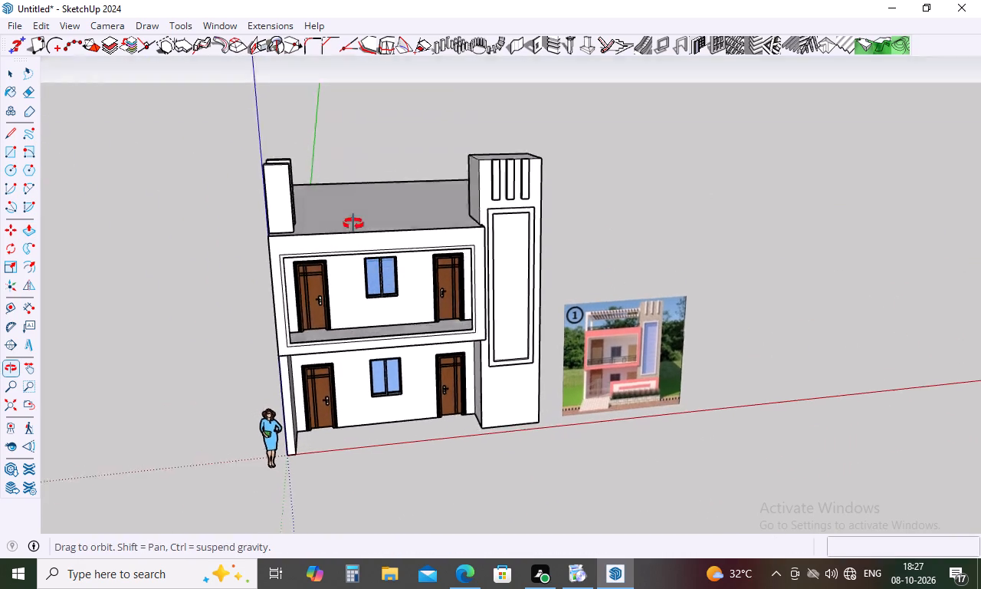
middle_drag(353, 224, 136, 256)
scroll(339, 156, up, 11)
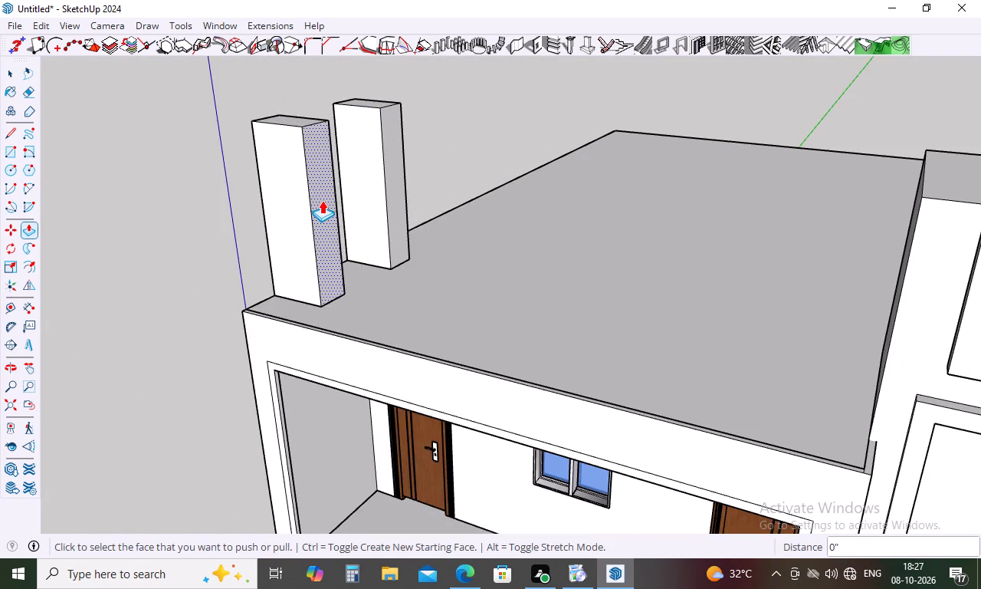
click(322, 200)
click(310, 196)
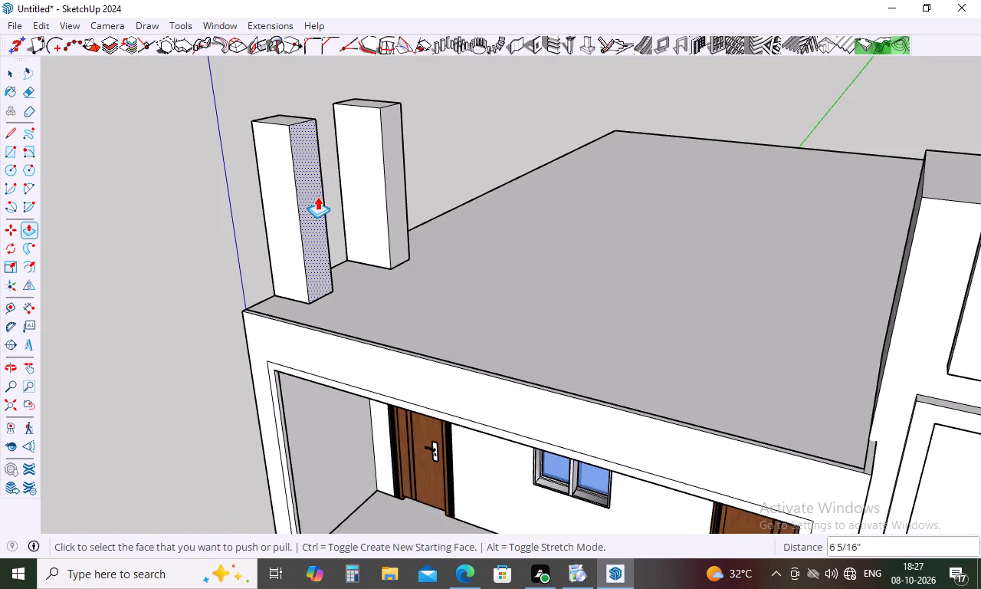
click(392, 181)
click(381, 175)
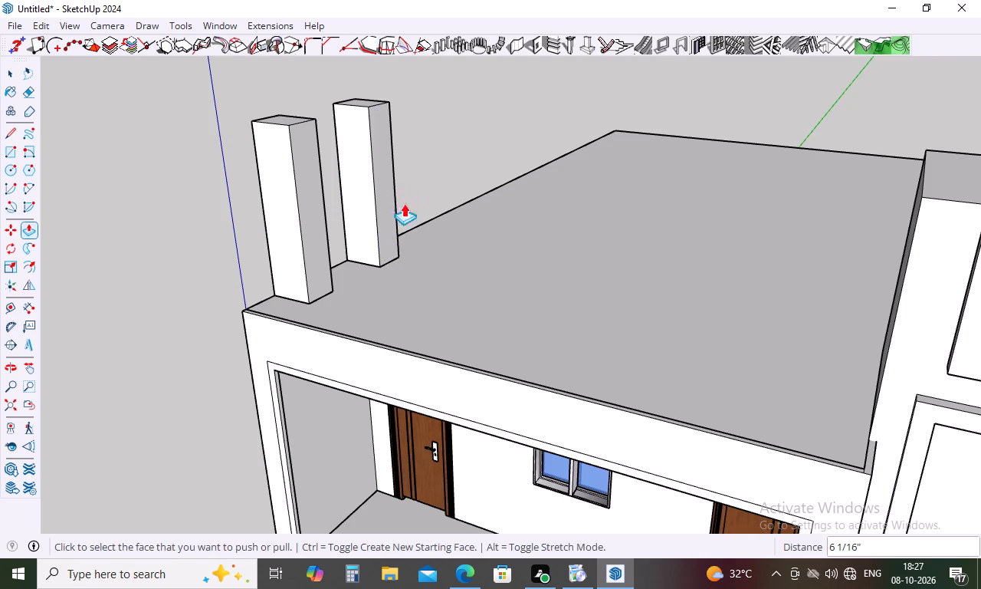
Push the rear faces of both rooftop posts in by about 5 3/4" to make them thinner.
middle_drag(369, 237, 90, 311)
middle_drag(572, 186, 201, 153)
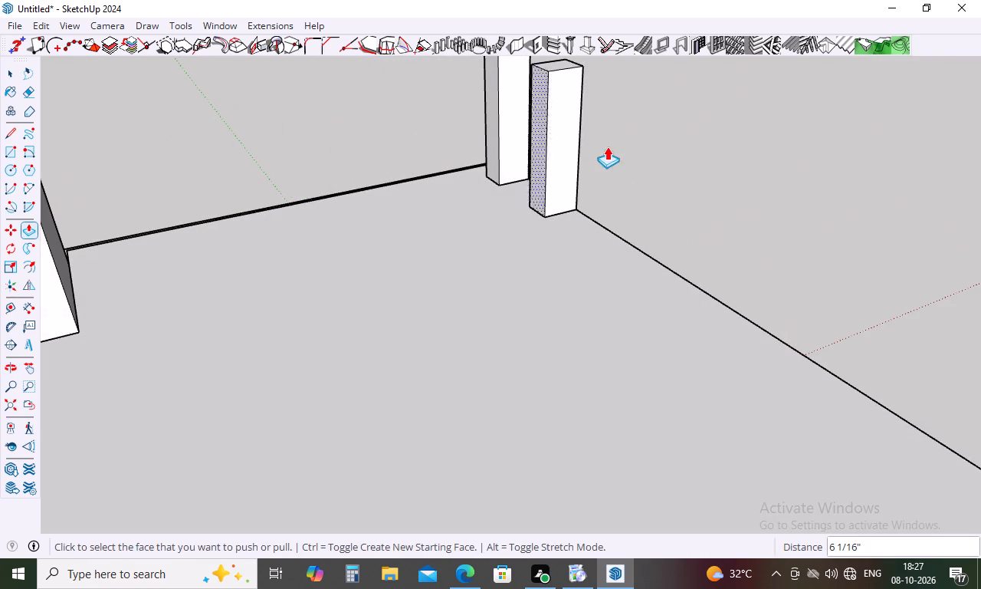
click(507, 143)
click(504, 134)
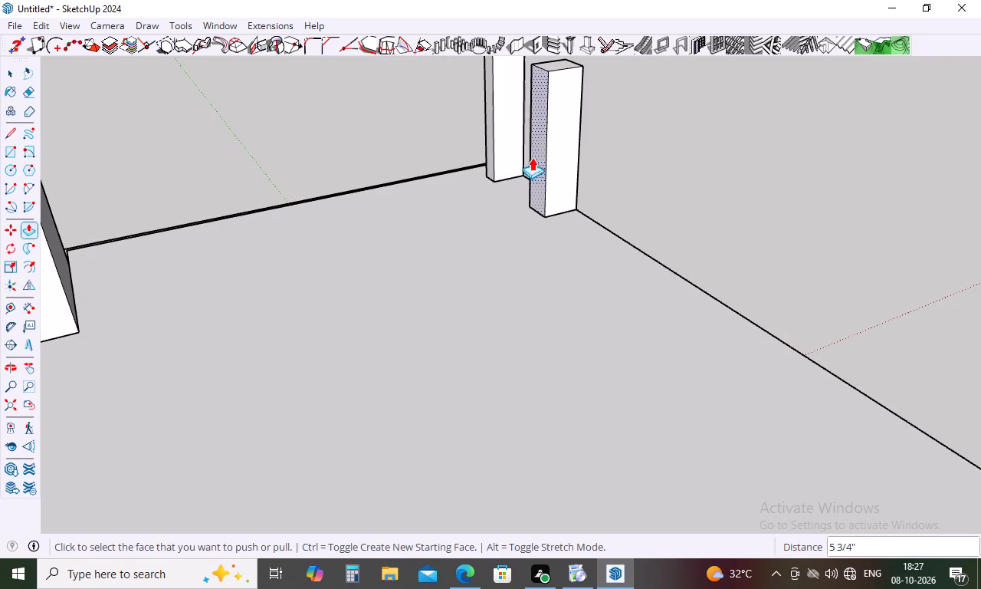
double_click(552, 183)
Lower the top of the front rooftop post by 1'.
scroll(540, 186, down, 5)
middle_drag(540, 186, 671, 285)
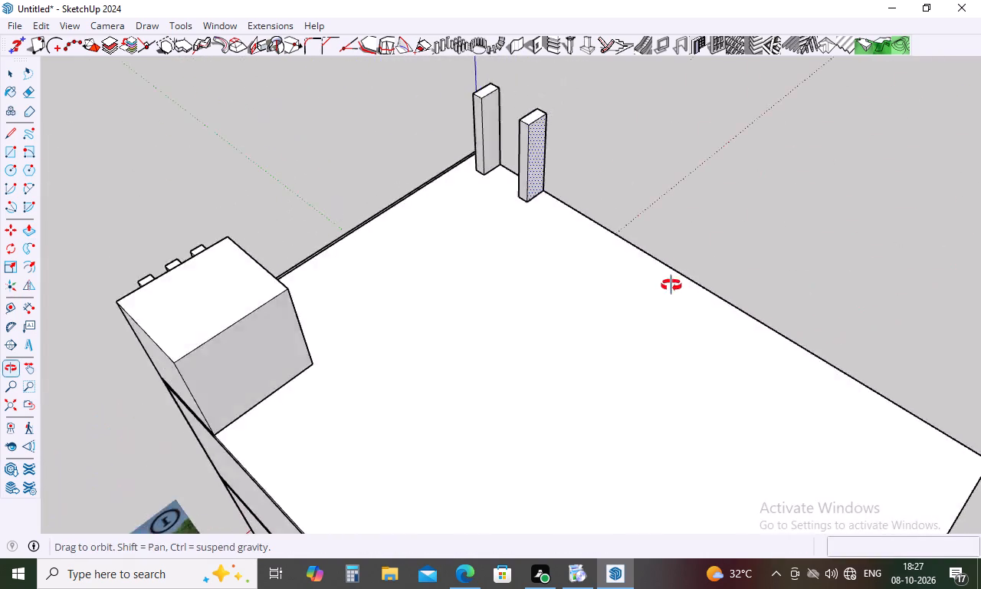
middle_drag(671, 285, 980, 192)
middle_drag(563, 212, 937, 130)
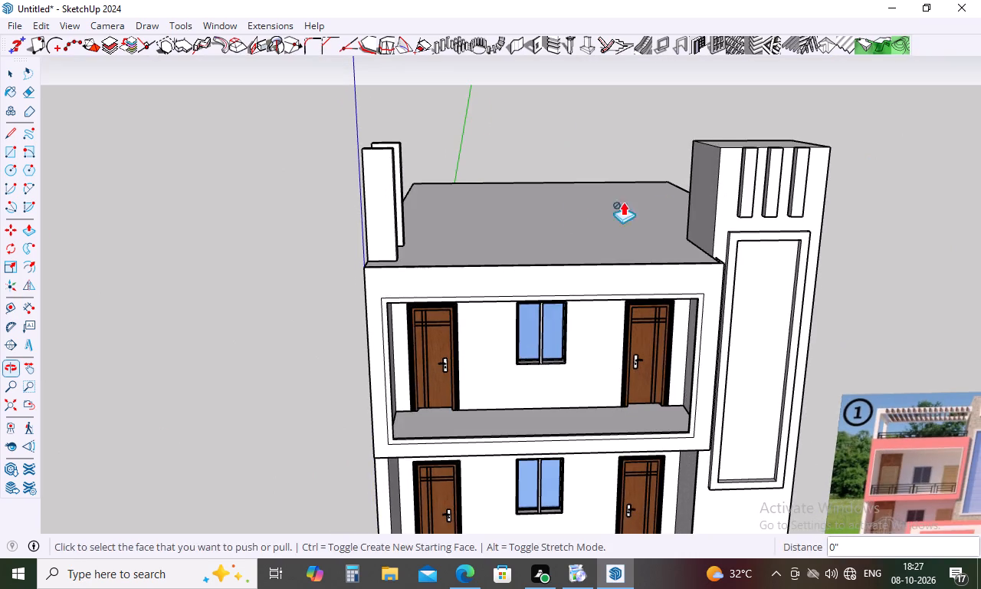
middle_drag(573, 202, 468, 268)
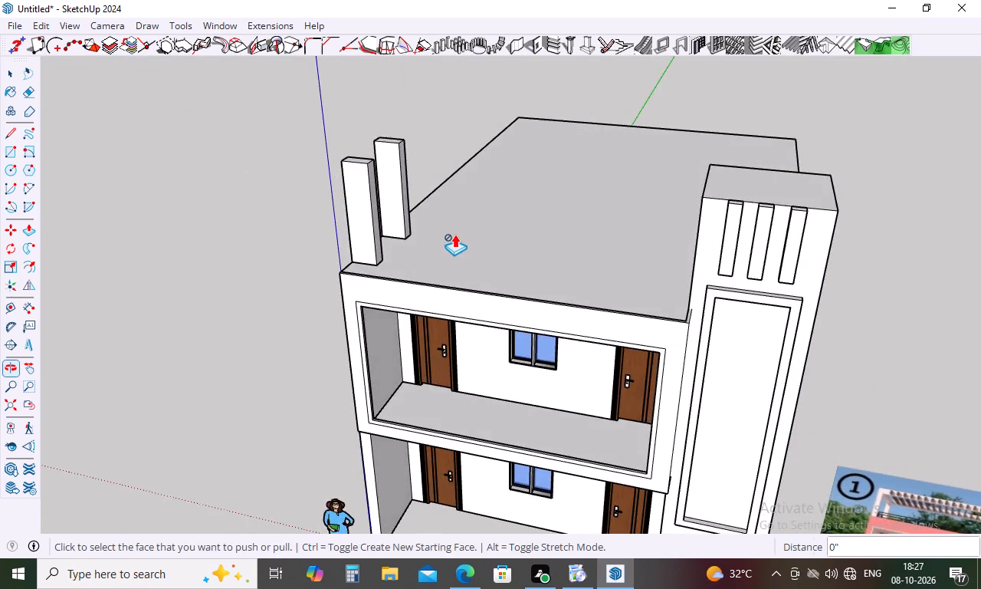
scroll(458, 225, down, 4)
middle_drag(474, 245, 560, 223)
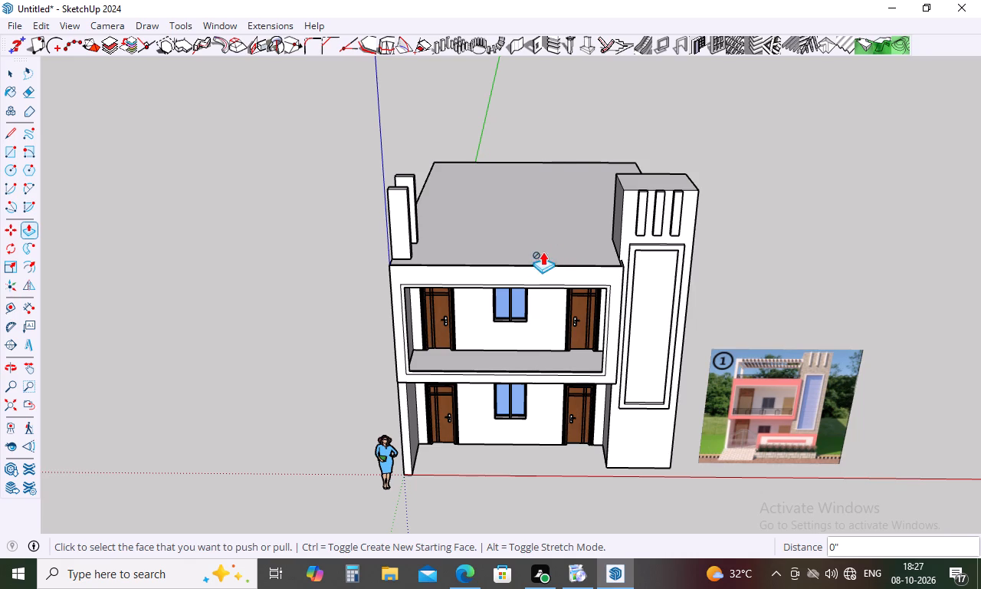
middle_drag(467, 186, 480, 365)
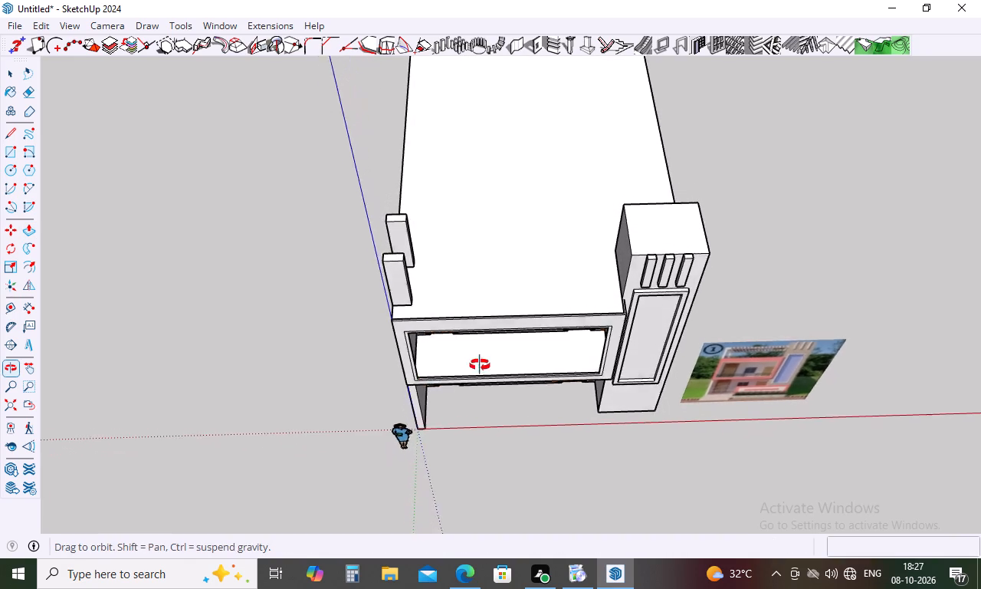
middle_drag(480, 365, 480, 372)
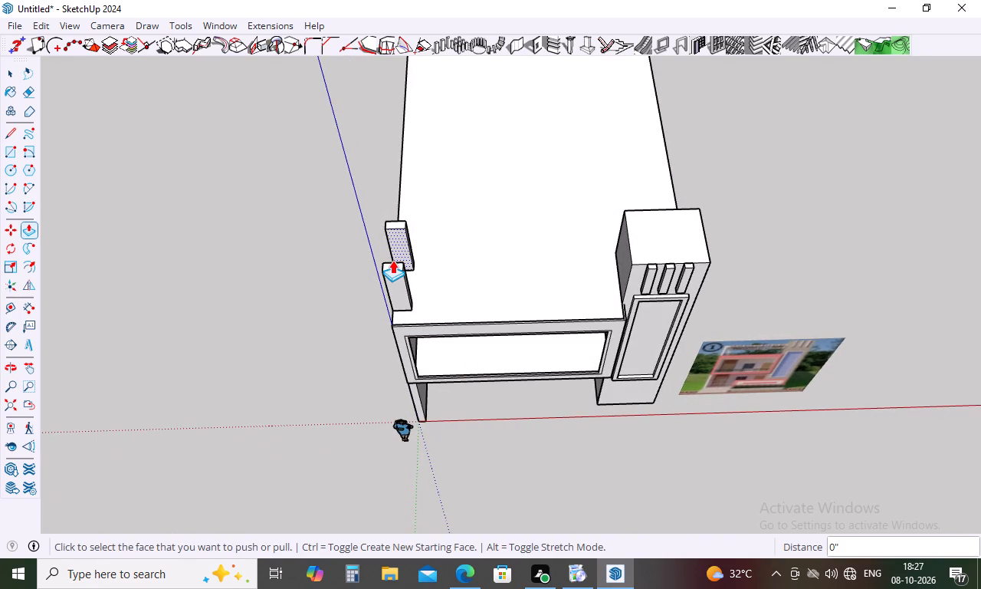
click(392, 267)
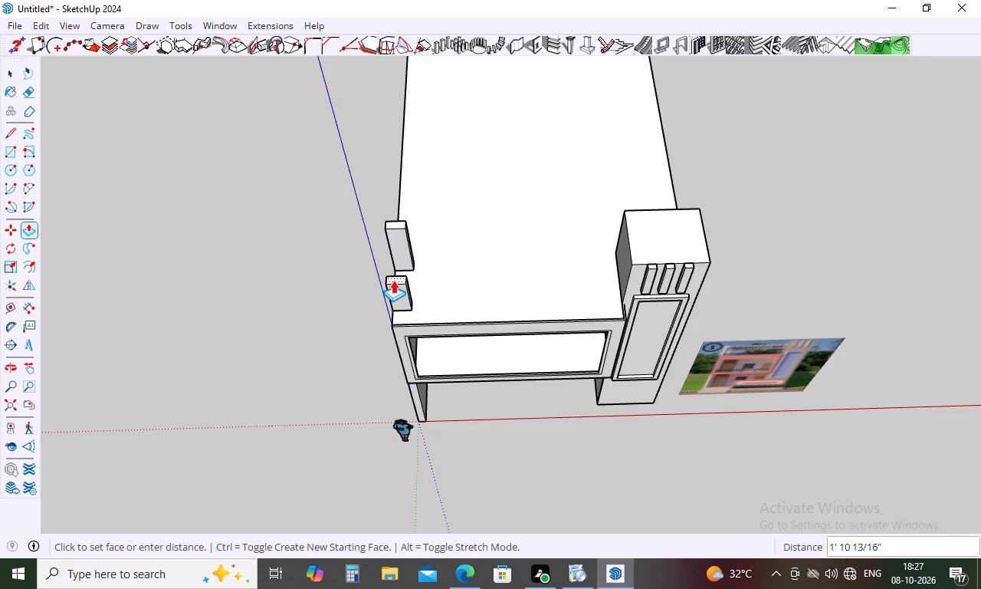
middle_drag(398, 278, 412, 229)
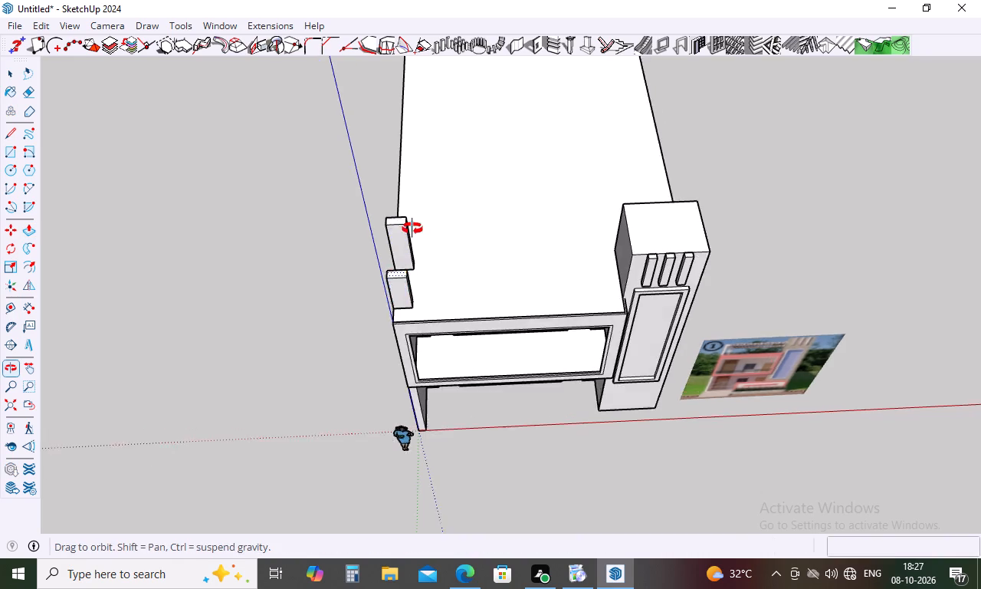
middle_drag(412, 229, 448, 69)
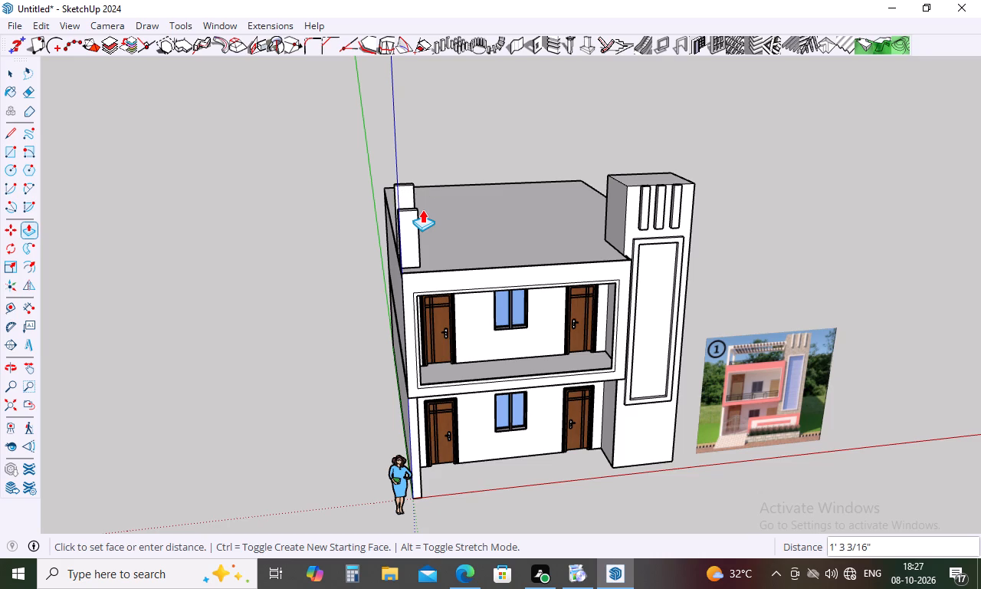
text(1')
key(Return)
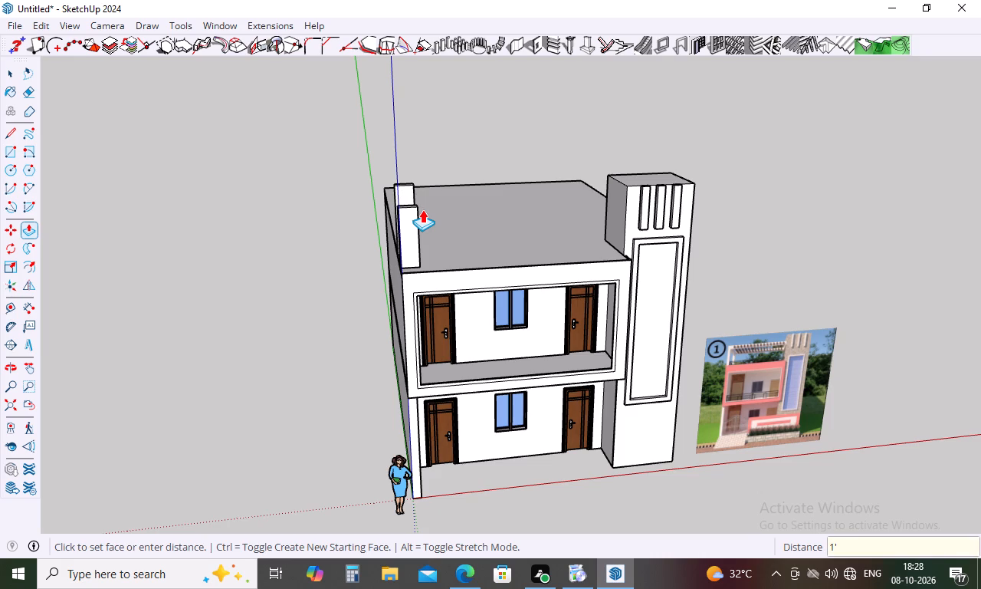
Lower the top of the rear rooftop post by 1', matching the front post.
middle_drag(435, 167, 450, 333)
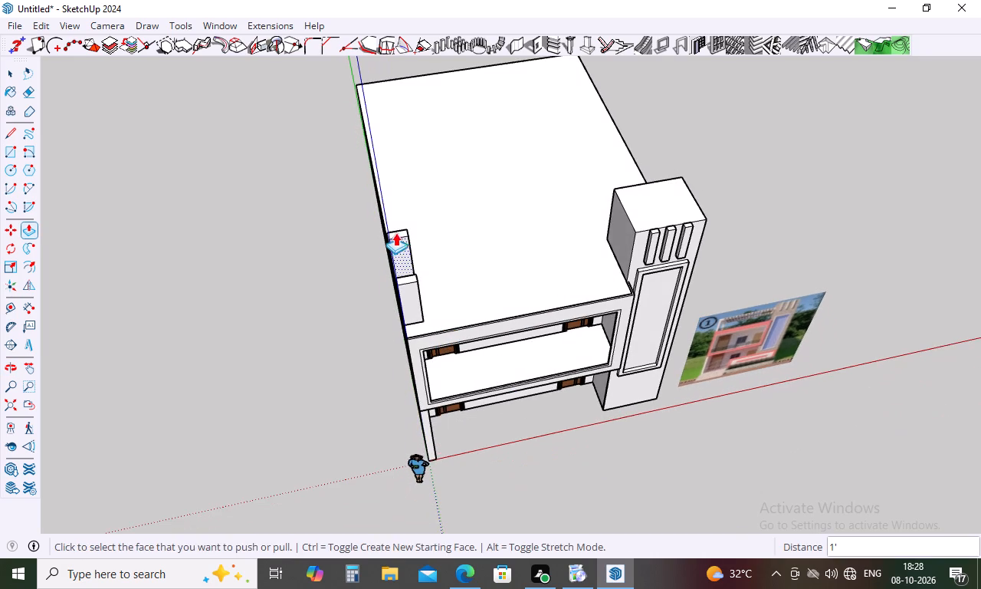
double_click(402, 232)
middle_drag(489, 292, 474, 196)
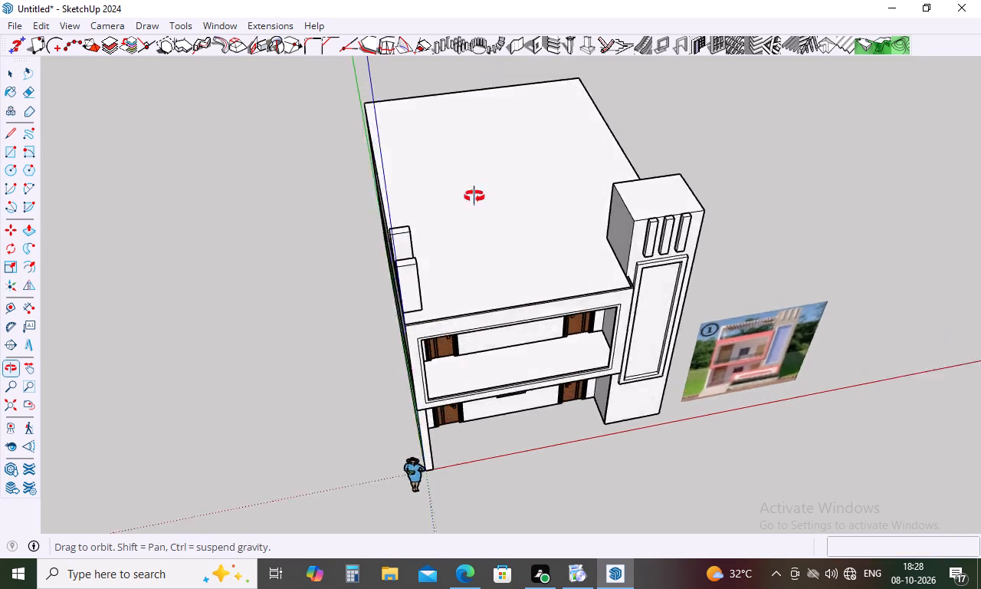
middle_drag(474, 196, 444, 81)
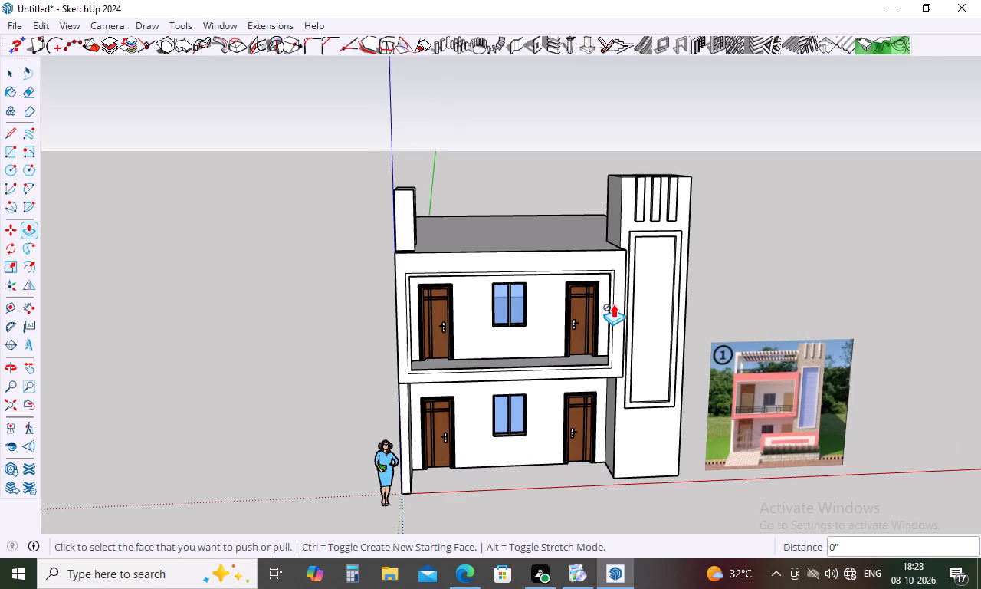
key(Escape)
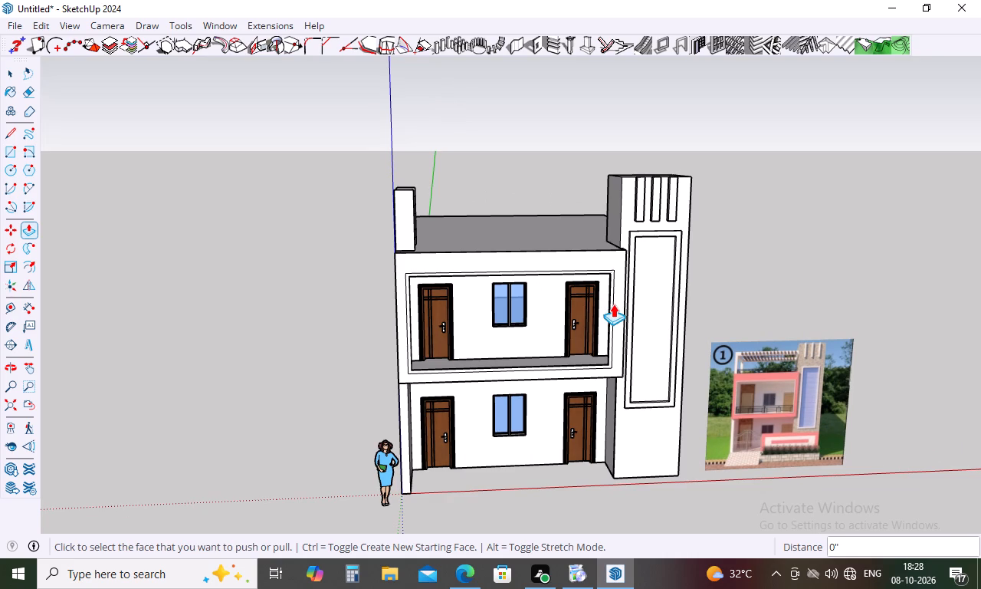
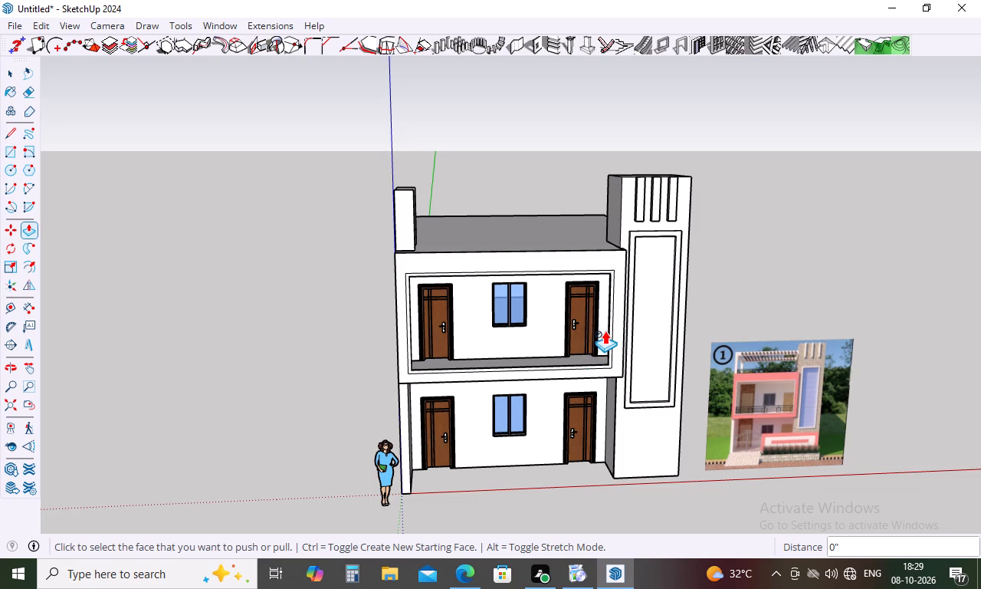
Draw a rectangle about 1' 6 5/8" by 3' 2 3/8" bridging the gap between the tops of the two rooftop posts.
key(Escape)
scroll(646, 326, down, 4)
middle_drag(642, 275, 499, 357)
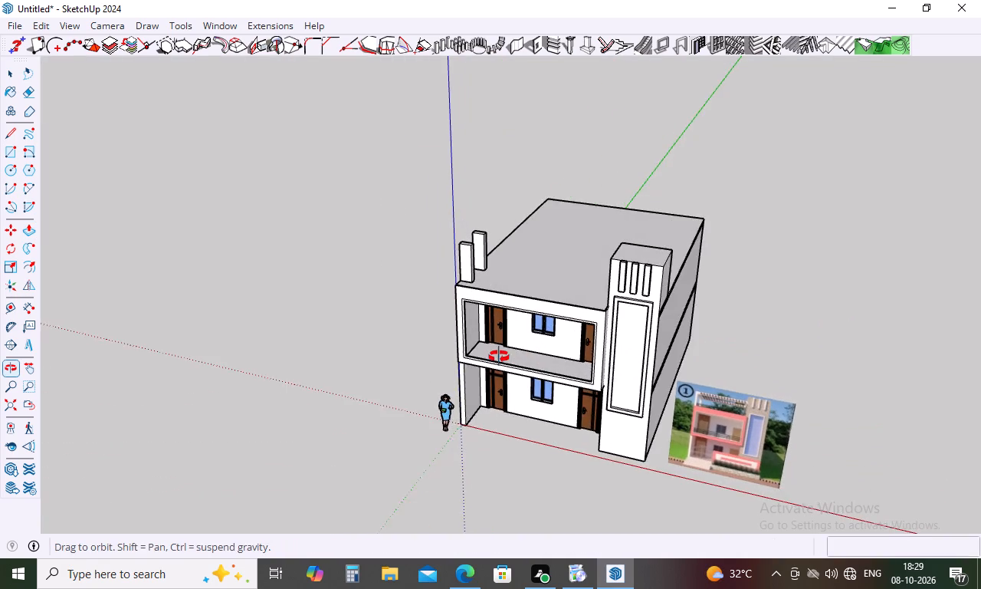
middle_drag(499, 357, 500, 309)
scroll(500, 193, up, 10)
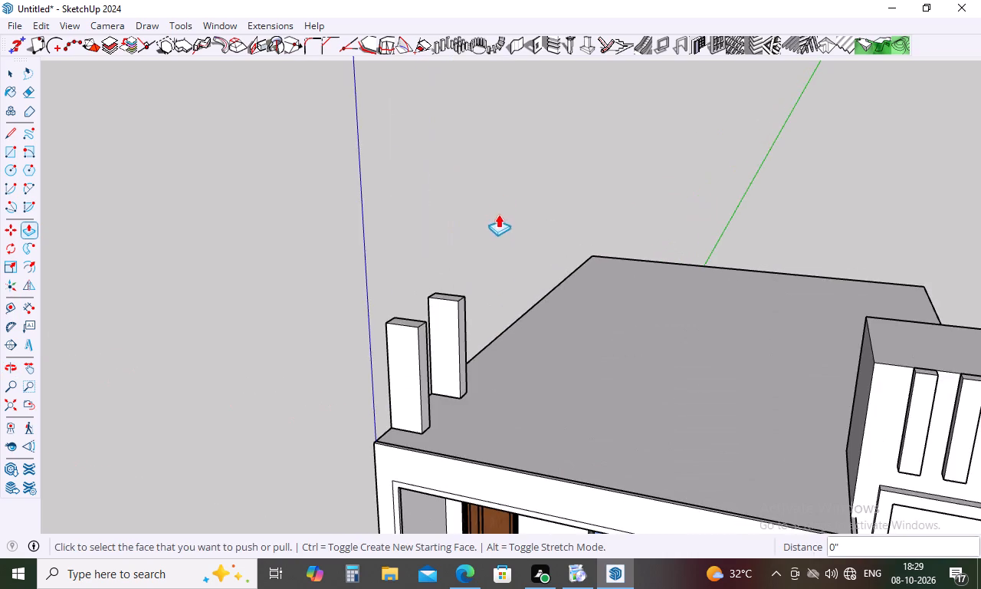
scroll(497, 261, up, 4)
key(Escape)
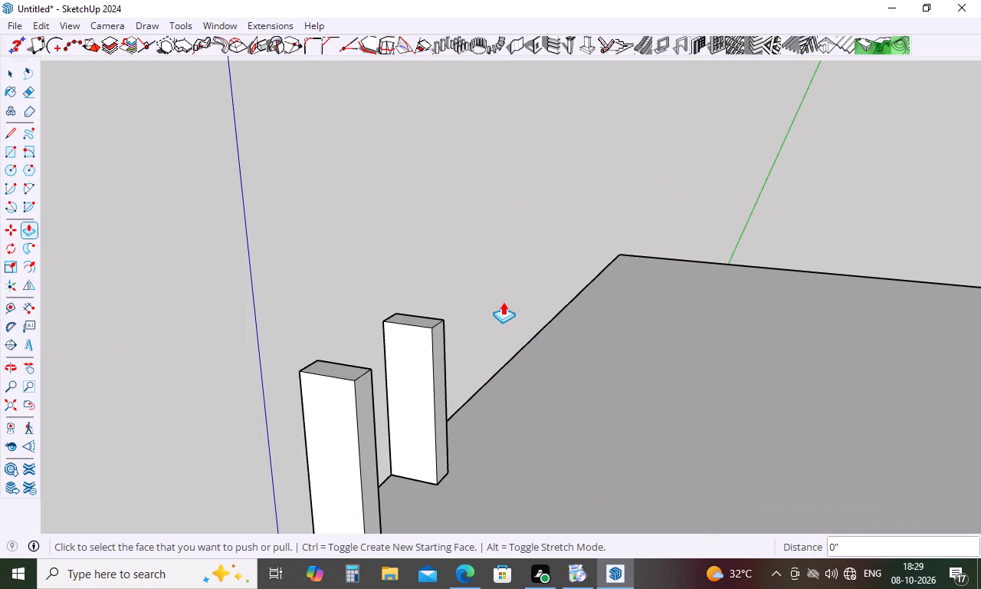
key(r)
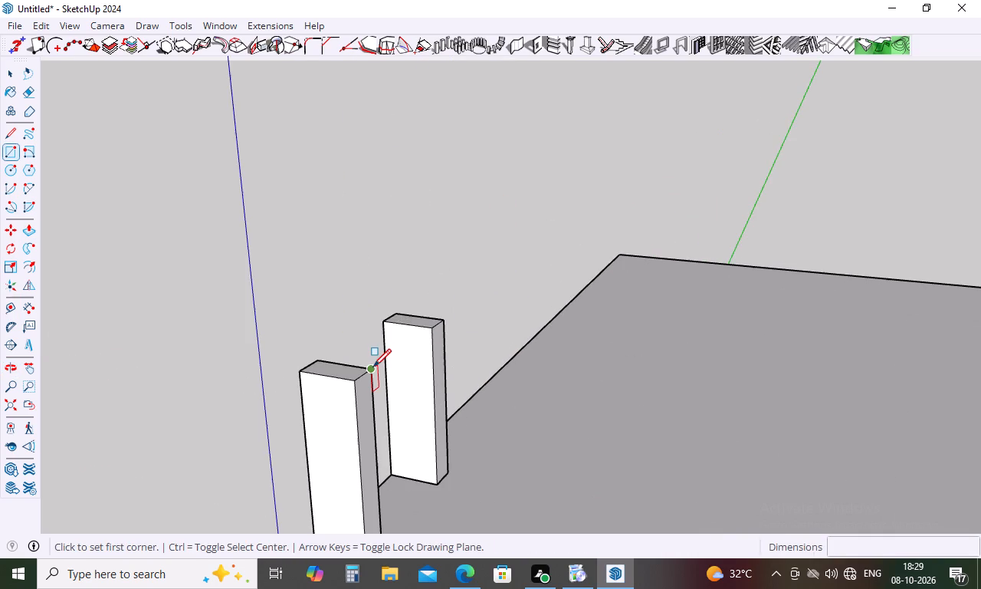
click(373, 367)
click(386, 321)
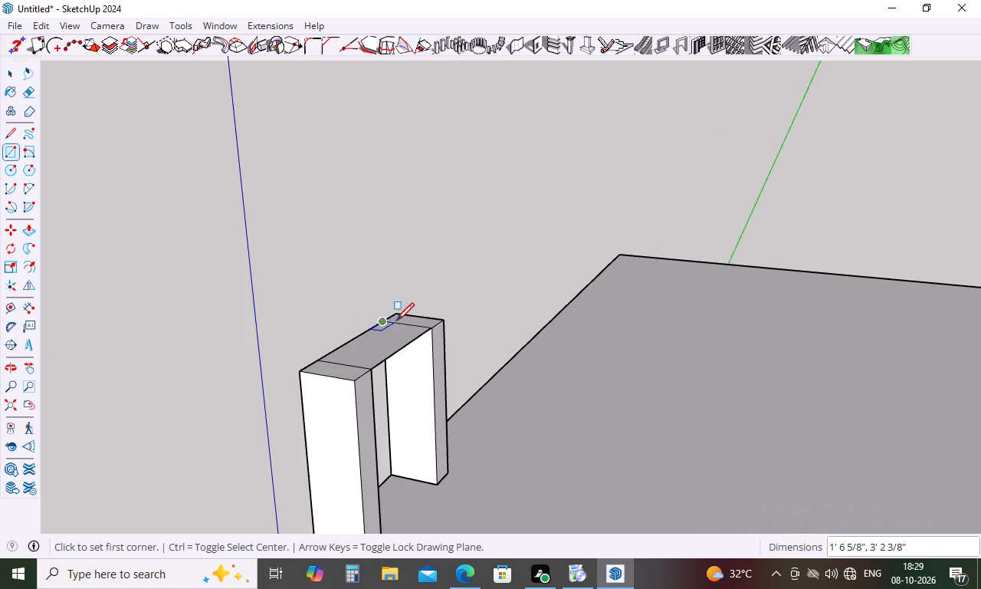
Measure the front-to-back thickness at the top of the front rooftop post.
key(space)
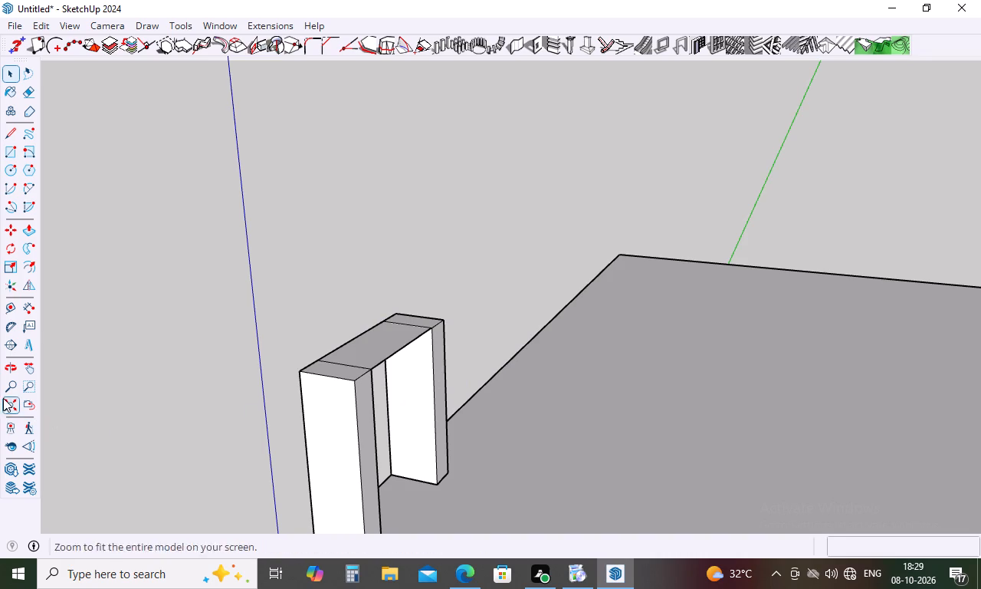
click(28, 305)
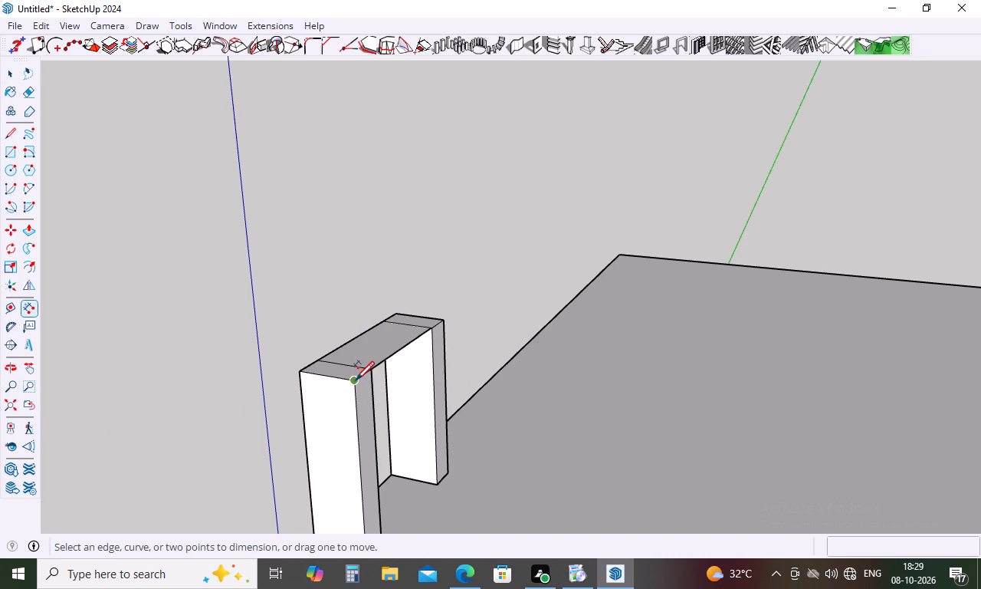
click(356, 379)
click(373, 374)
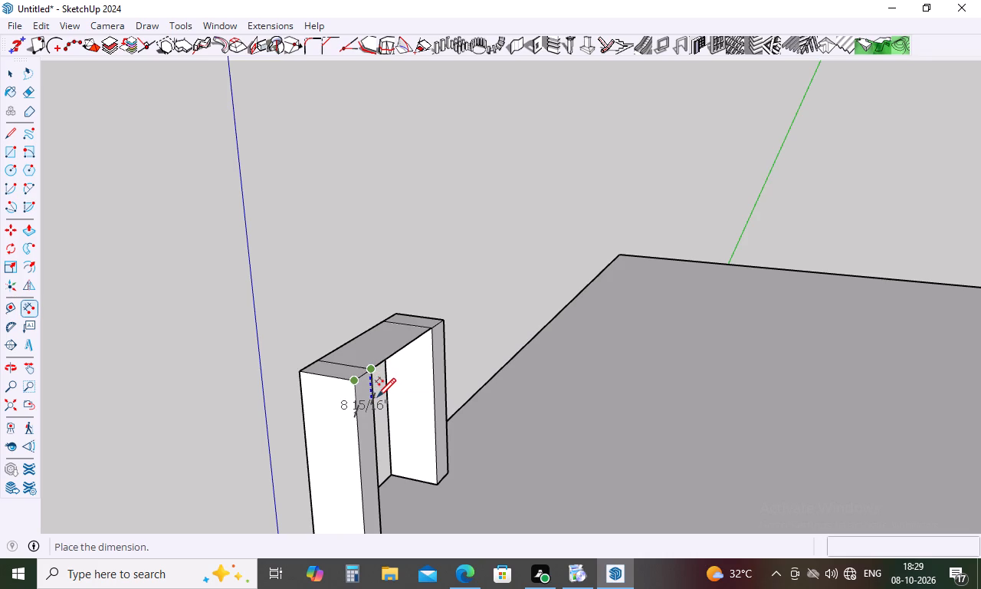
key(Escape)
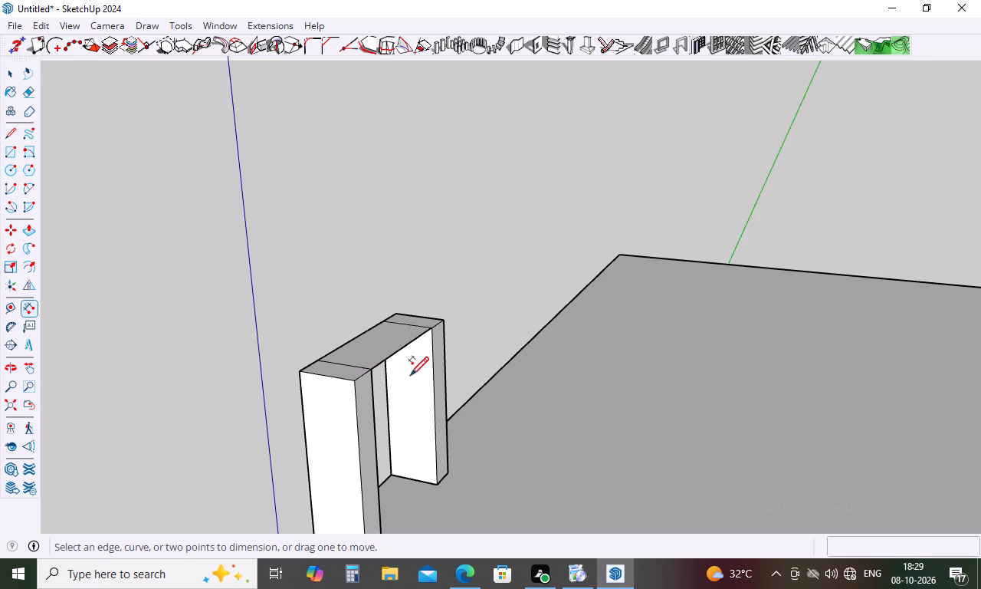
key(9)
Push/Pull the bridging face between the two rooftop posts down 9" to form the sides of a beam.
key(p)
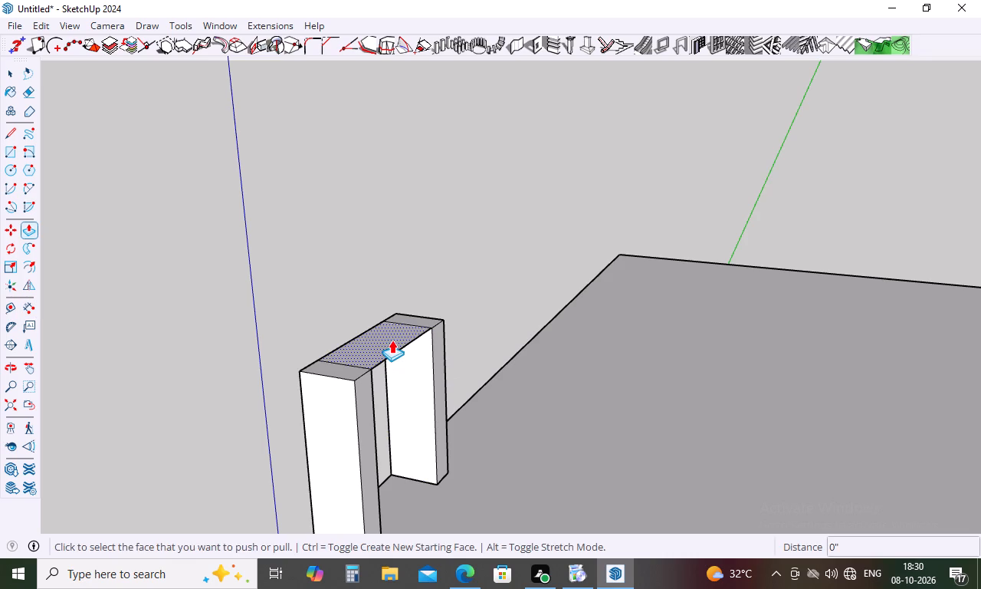
click(392, 340)
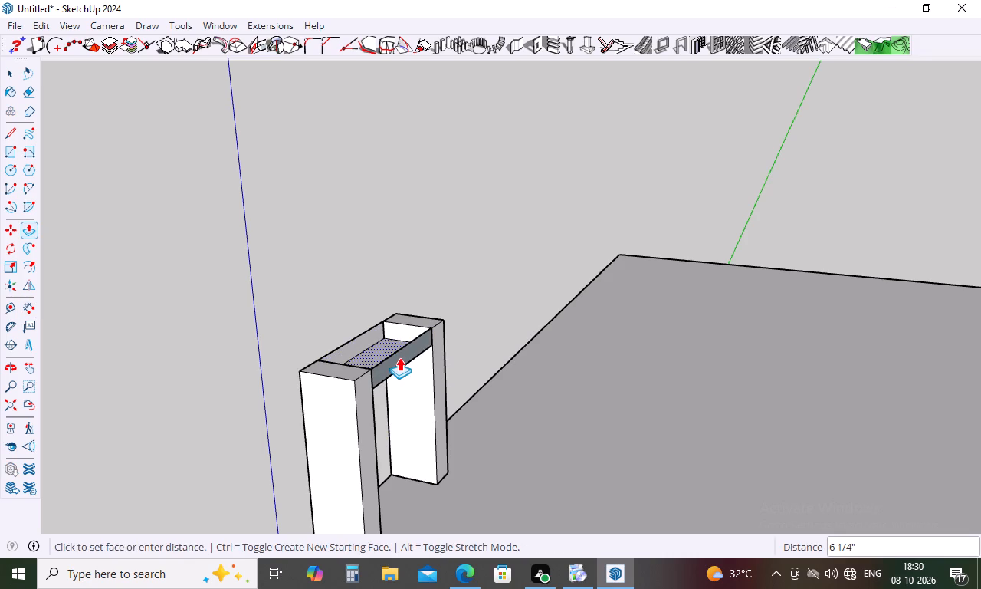
key(Escape)
middle_drag(422, 379, 369, 241)
click(381, 323)
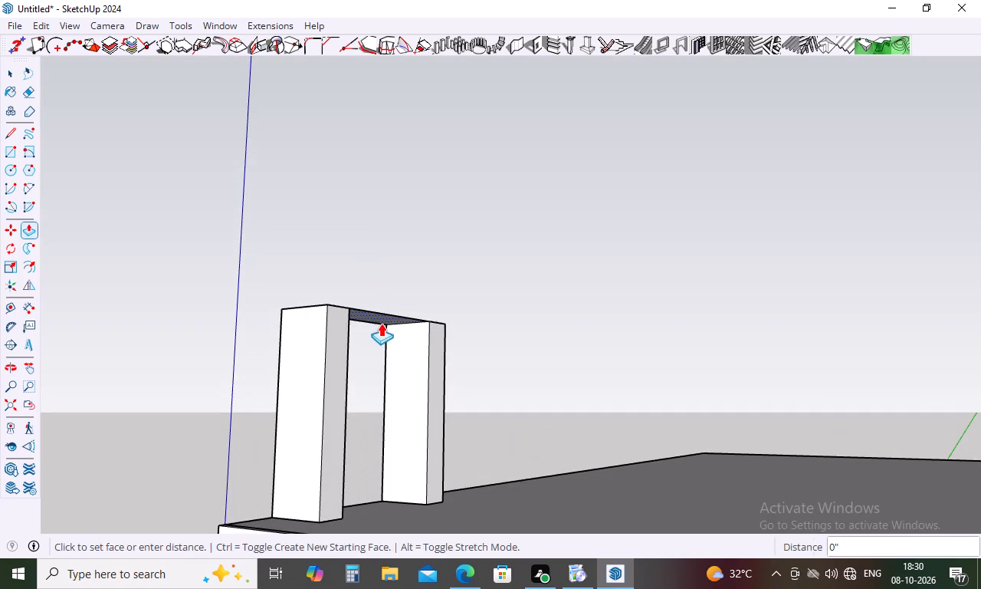
middle_drag(383, 360, 405, 484)
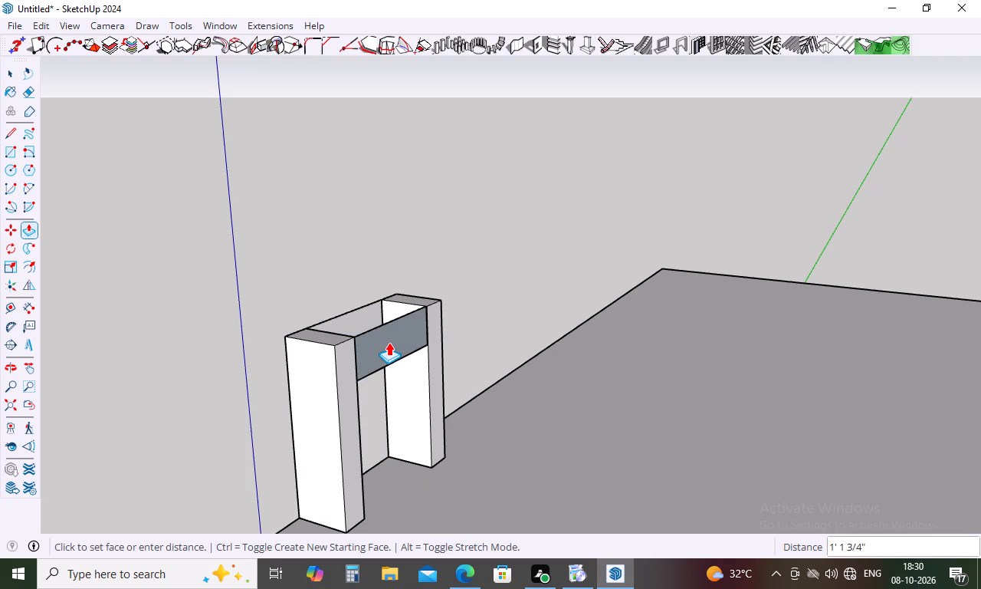
key(9)
key(Return)
key(Escape)
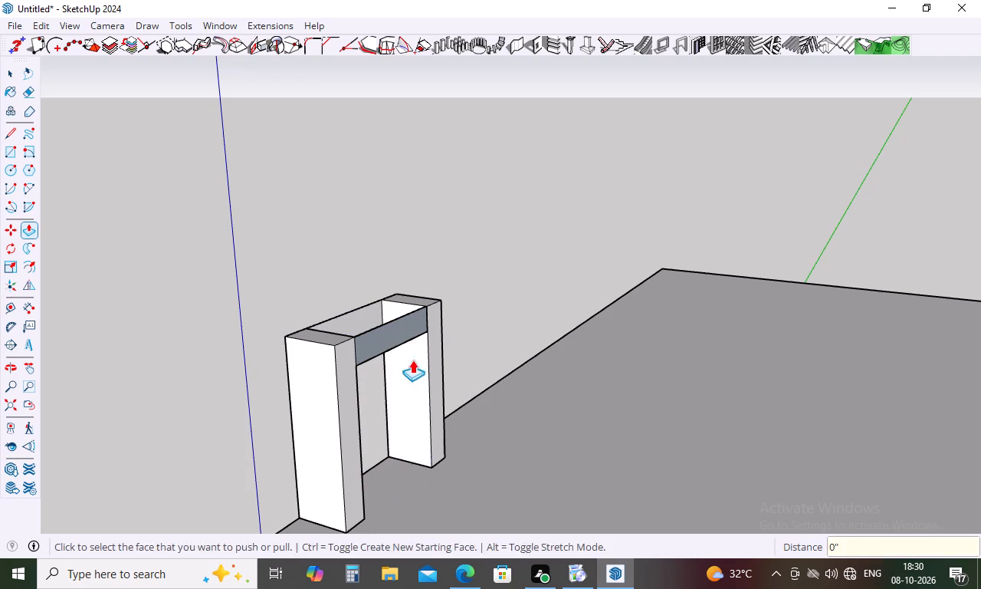
Cap the open top of the beam between the posts with a rectangle about 3' 2 3/8" by 1' 6 5/8".
middle_drag(418, 377, 566, 469)
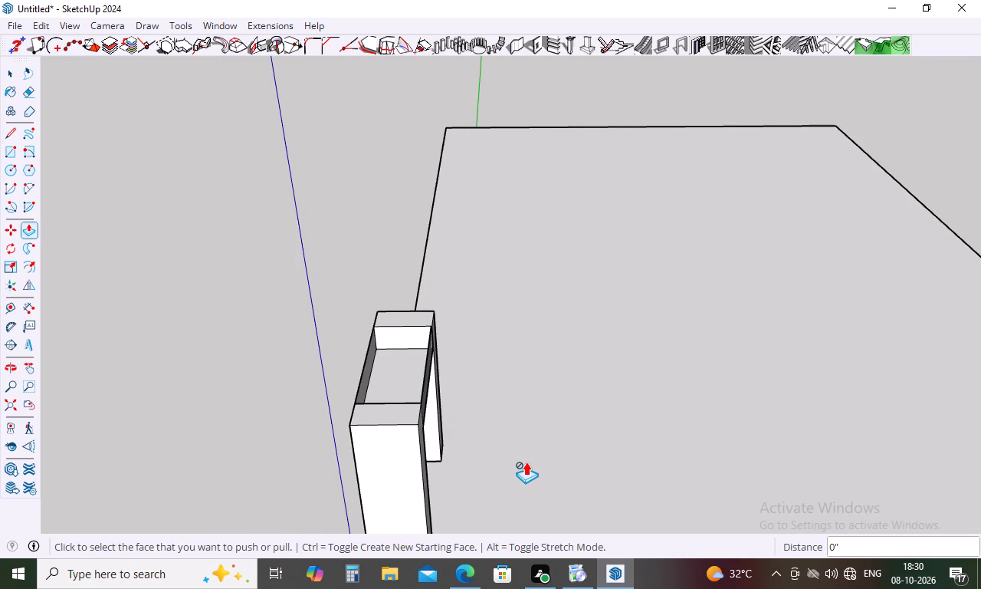
key(r)
click(354, 397)
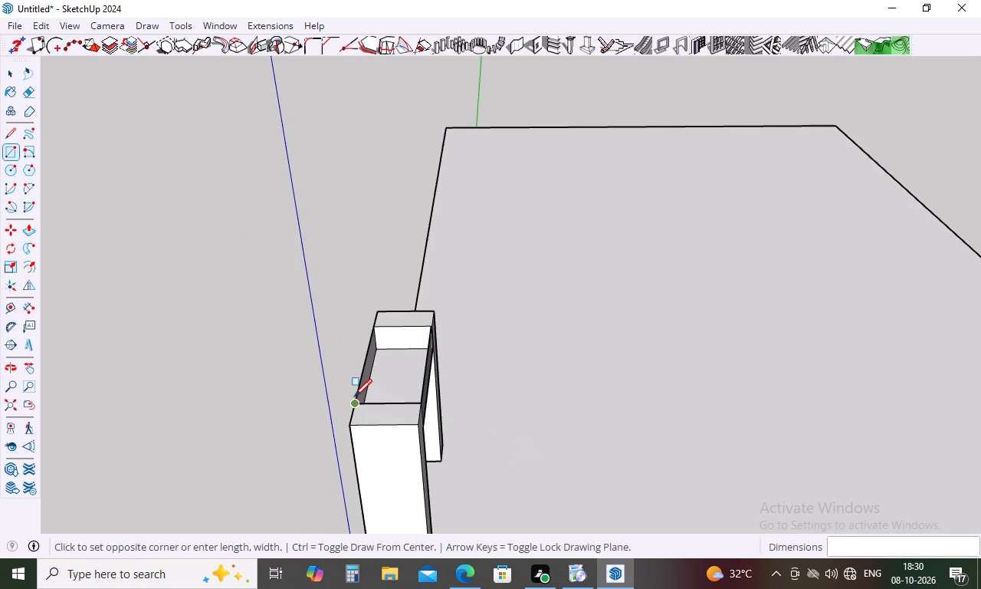
click(431, 327)
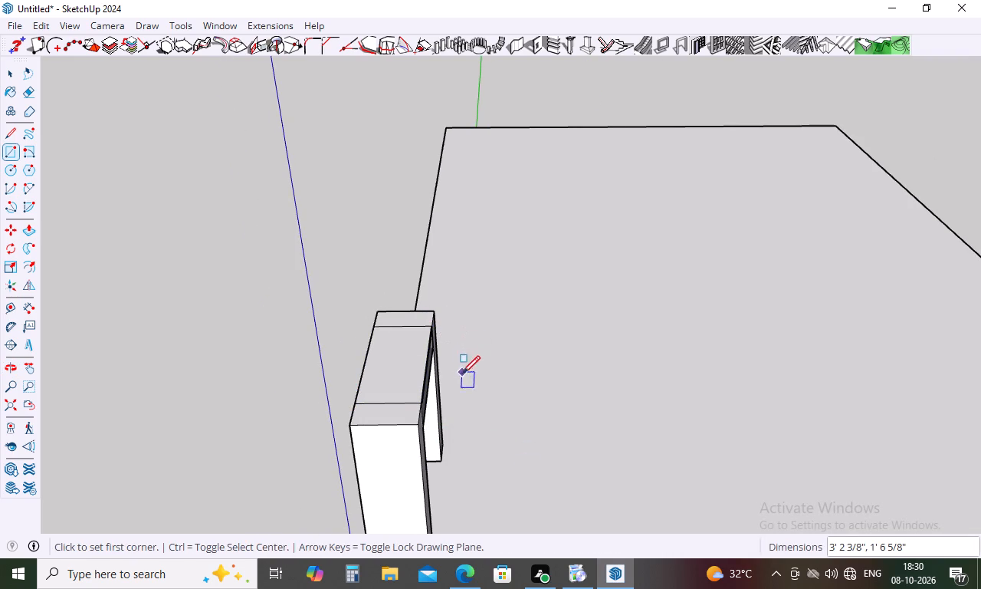
key(Escape)
Erase the two seam edges on top where the short beam meets the front and rear posts.
key(e)
click(386, 398)
click(384, 403)
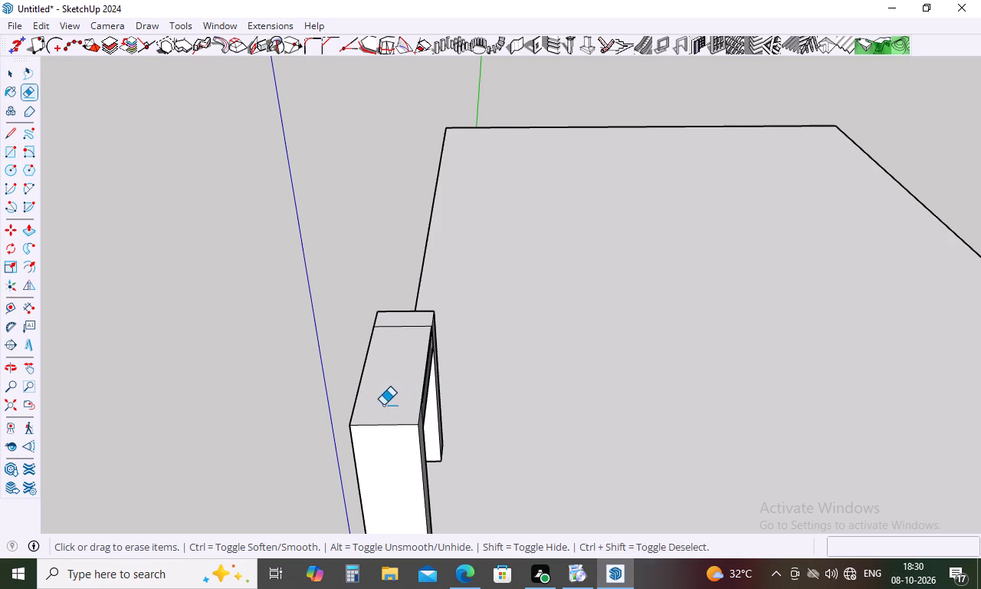
drag(412, 329, 412, 337)
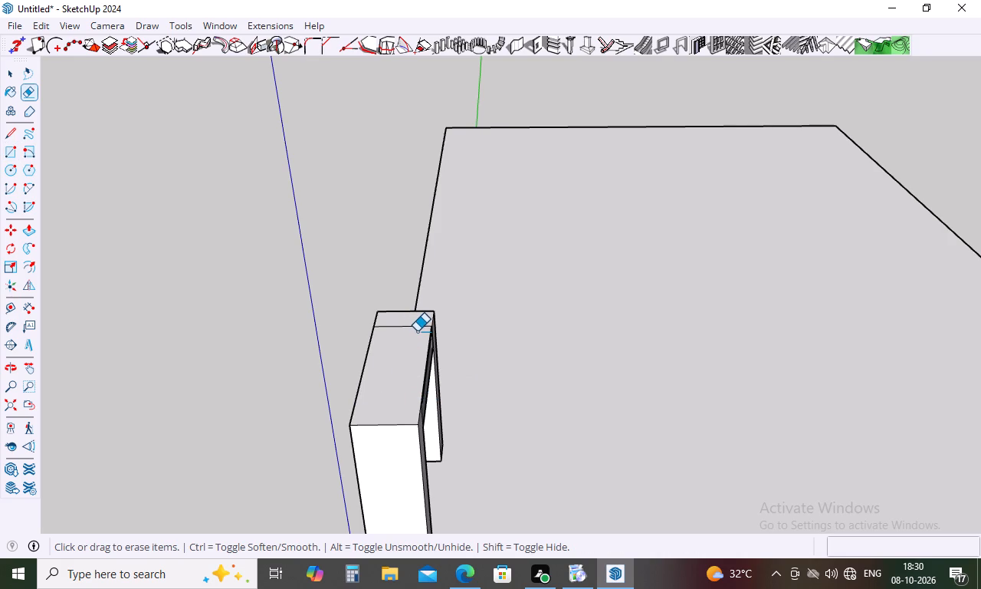
click(418, 327)
middle_drag(453, 376, 418, 252)
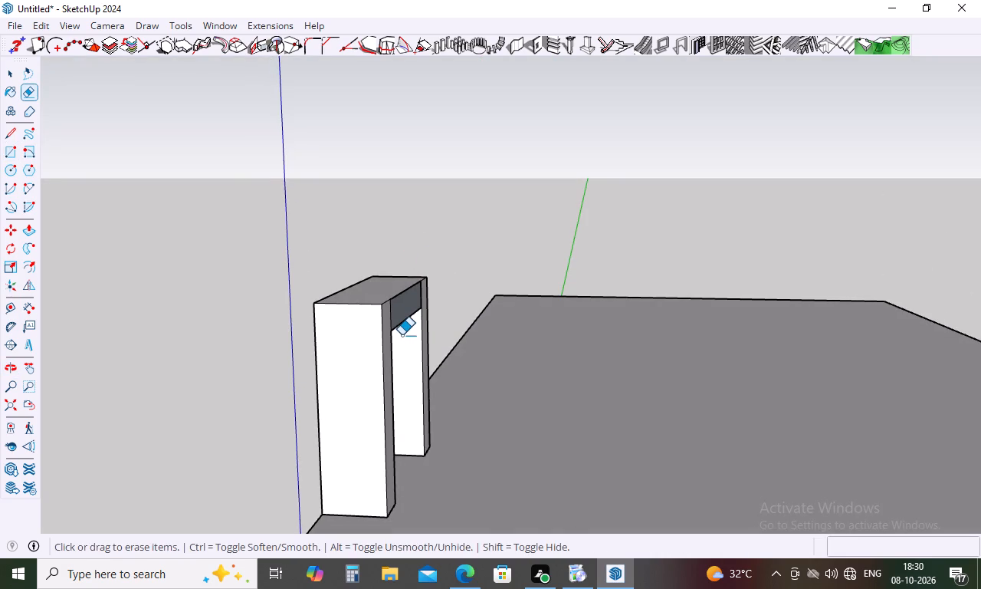
scroll(390, 304, down, 12)
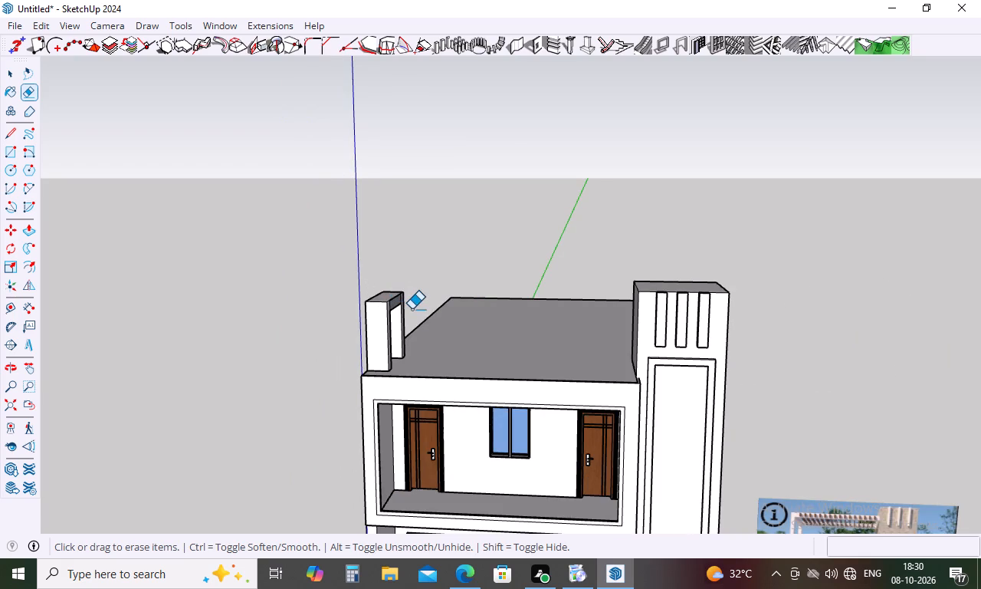
scroll(412, 309, down, 4)
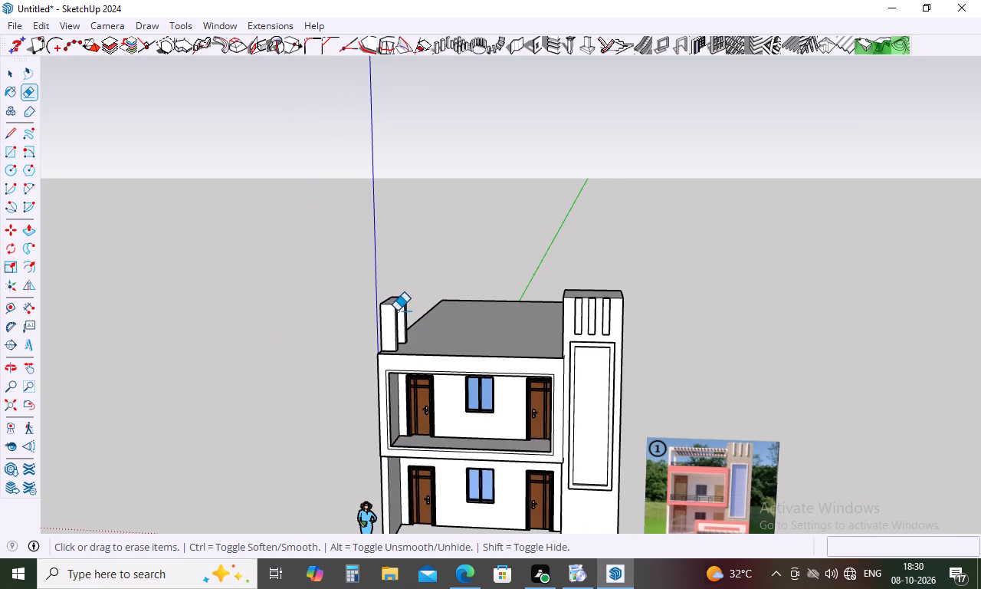
Draw a vertical rectangle about 17' 5 3/8" by 11" from the front post's top corner across to the tower.
middle_drag(424, 299, 346, 324)
scroll(421, 288, up, 5)
middle_drag(423, 311, 369, 321)
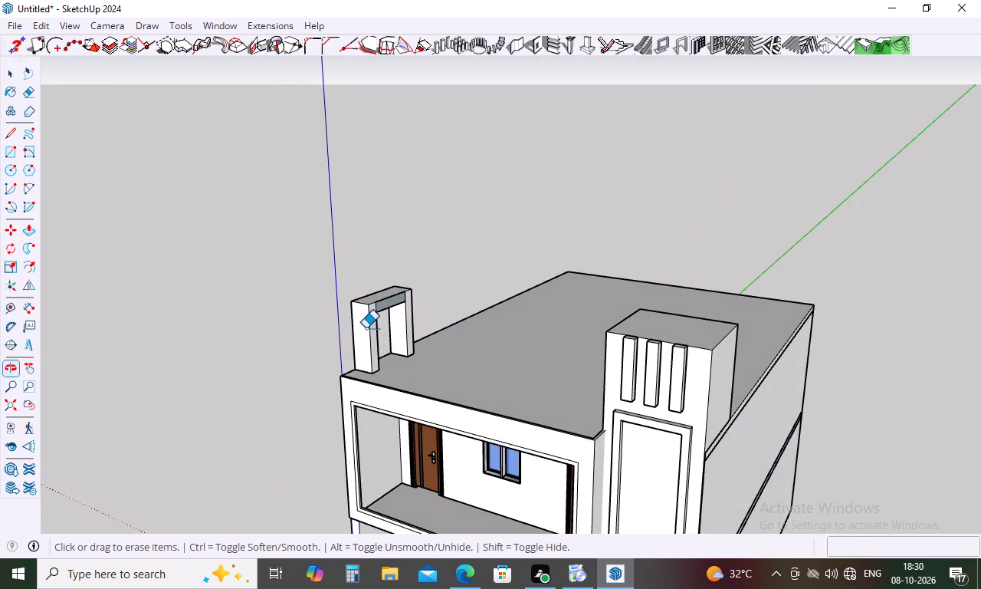
key(r)
click(371, 304)
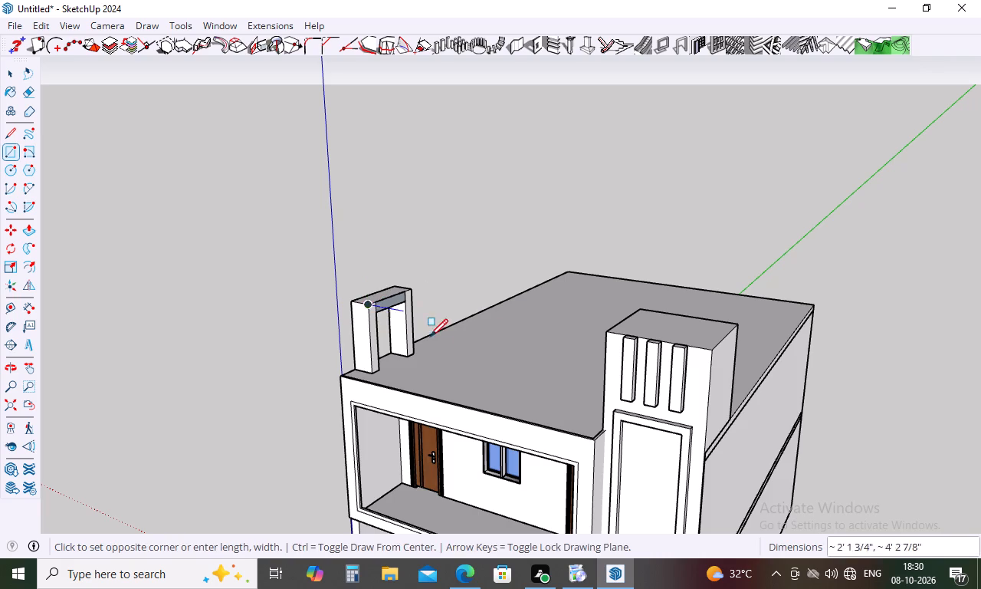
middle_drag(609, 362, 792, 288)
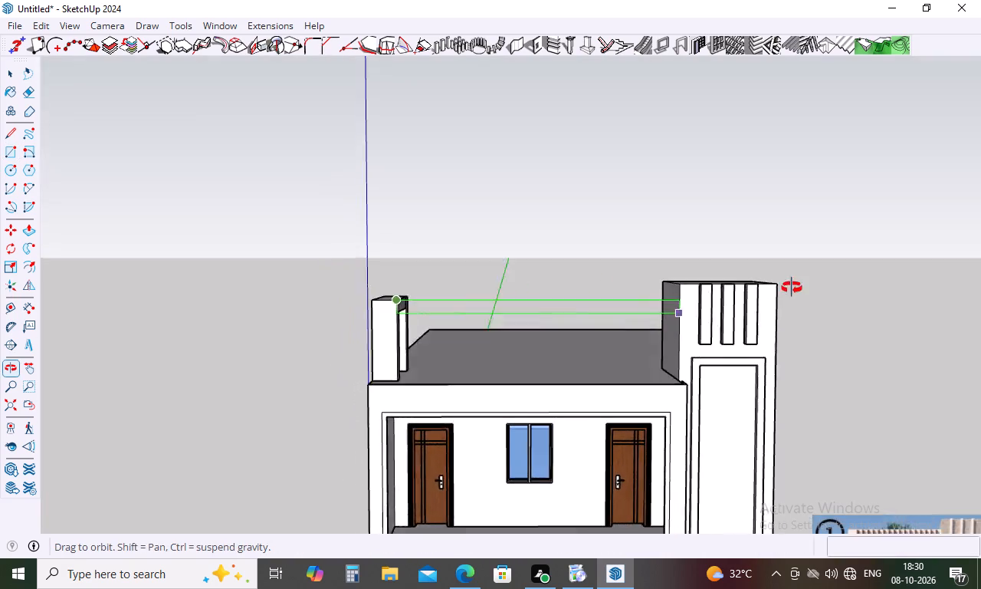
middle_drag(792, 288, 806, 281)
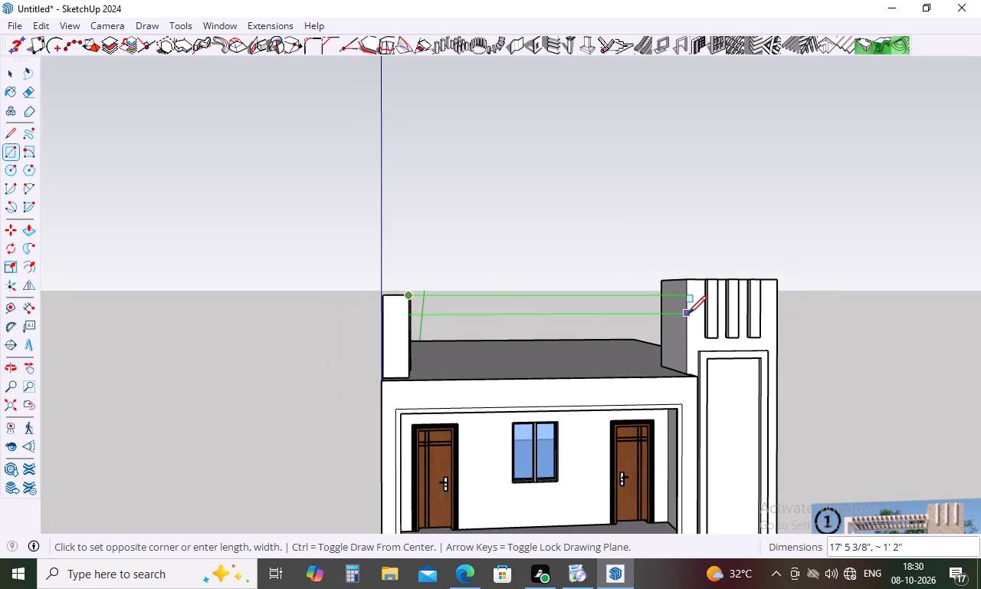
click(686, 310)
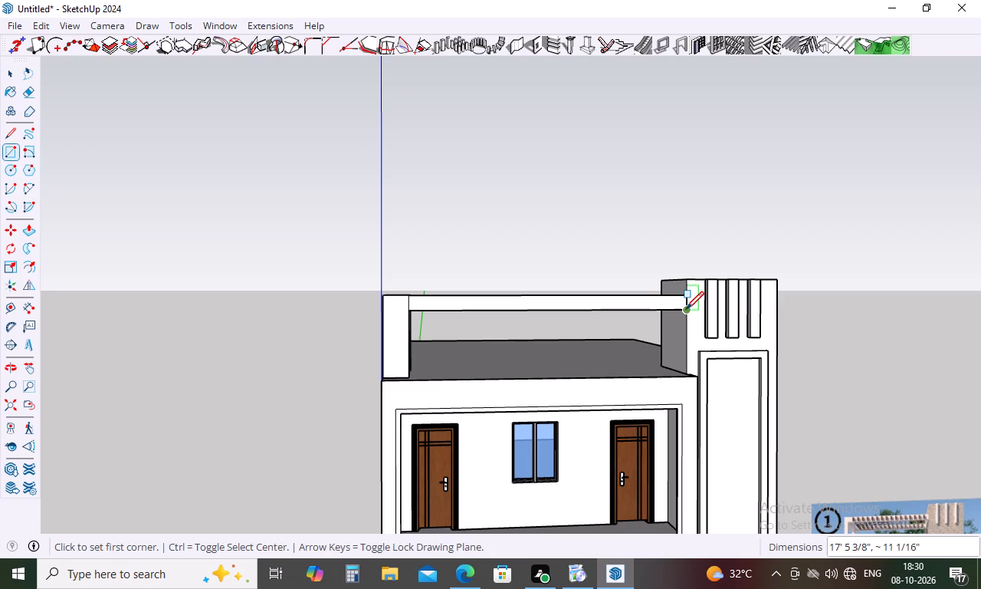
key(space)
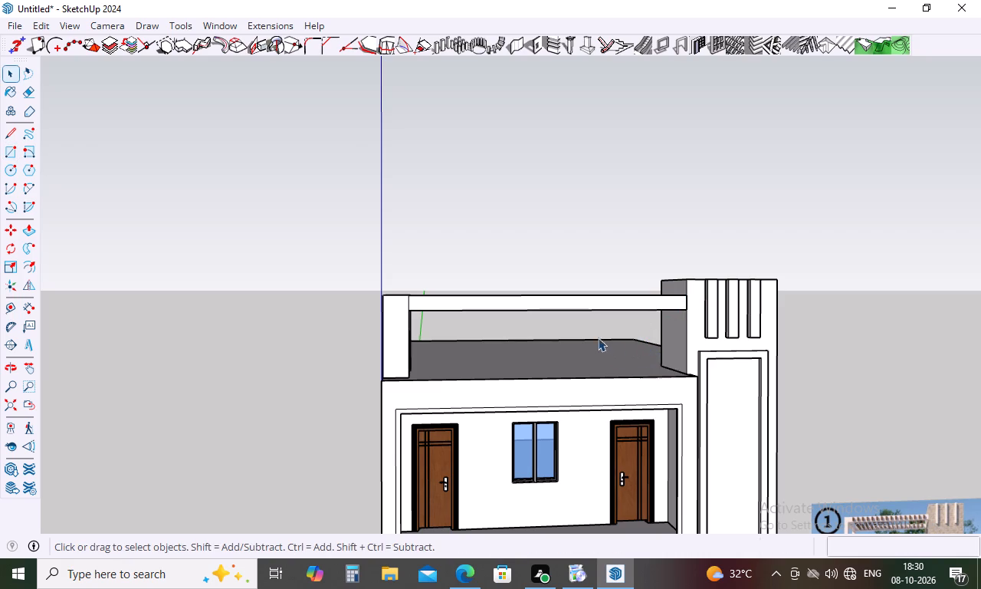
Draw a rectangle over the inner side of the short beam, spanning between the front and rear rooftop posts.
scroll(562, 277, down, 4)
middle_drag(563, 279, 295, 396)
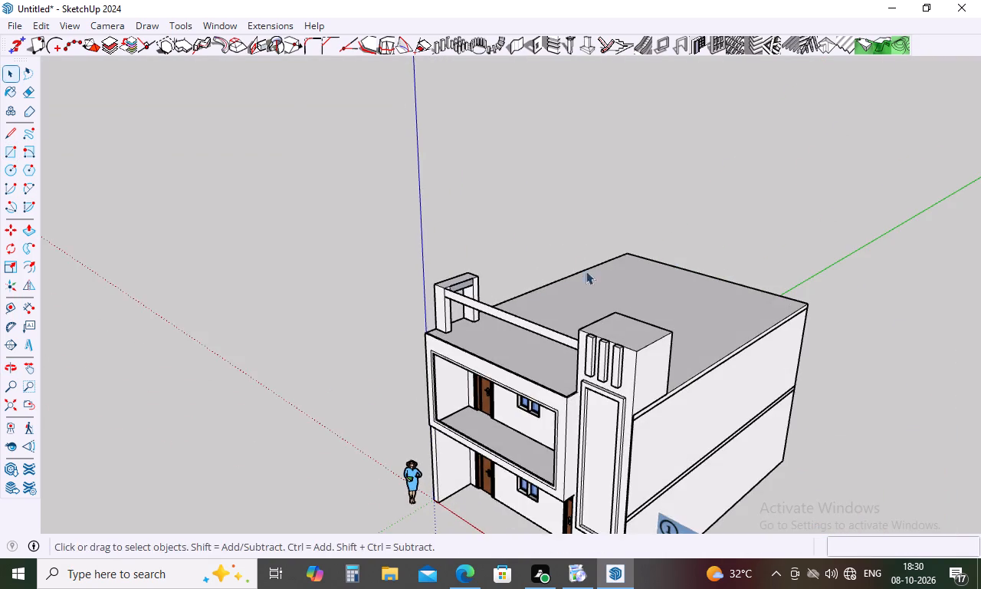
middle_drag(589, 271, 283, 304)
scroll(446, 278, up, 15)
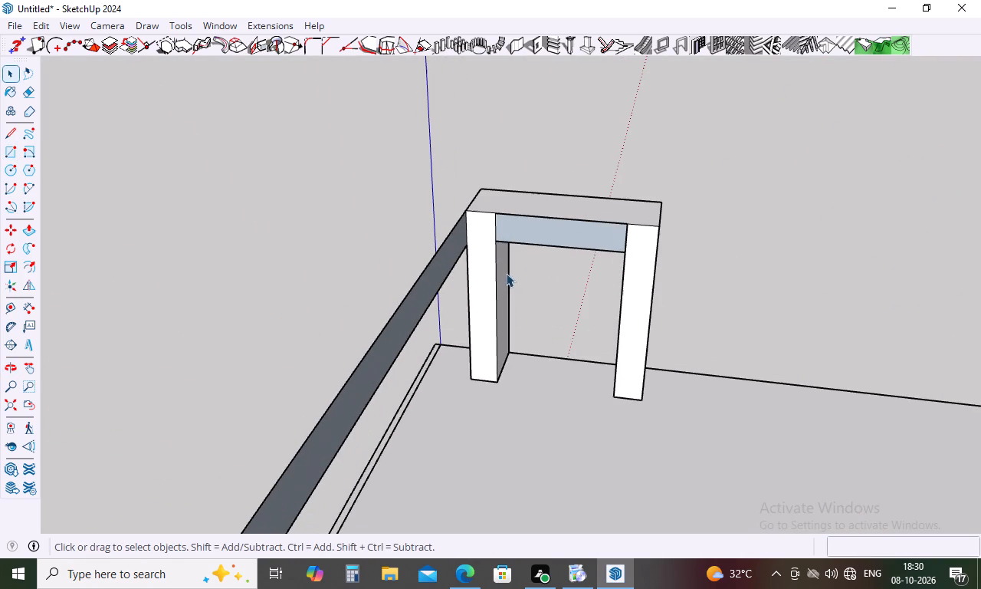
key(Escape)
key(r)
click(497, 214)
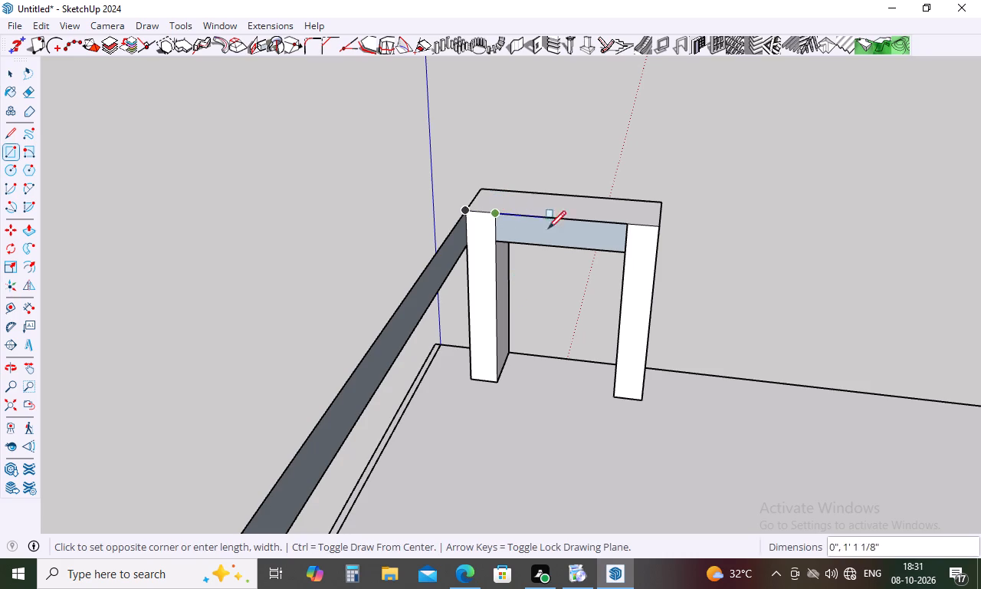
click(622, 255)
key(space)
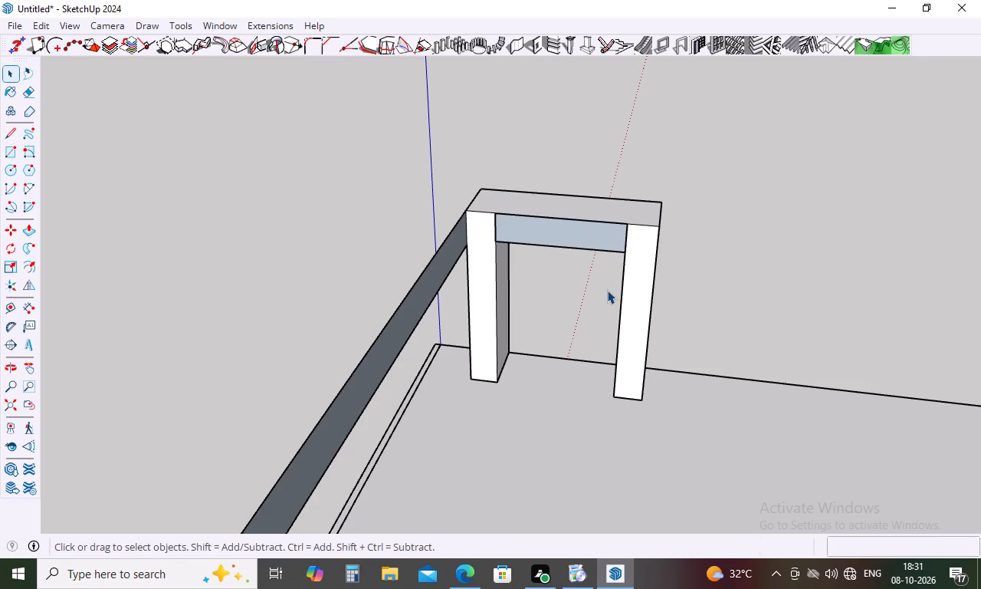
Erase the vertical edges where the short beam's inner side meets the front post and the rear post.
key(e)
click(494, 230)
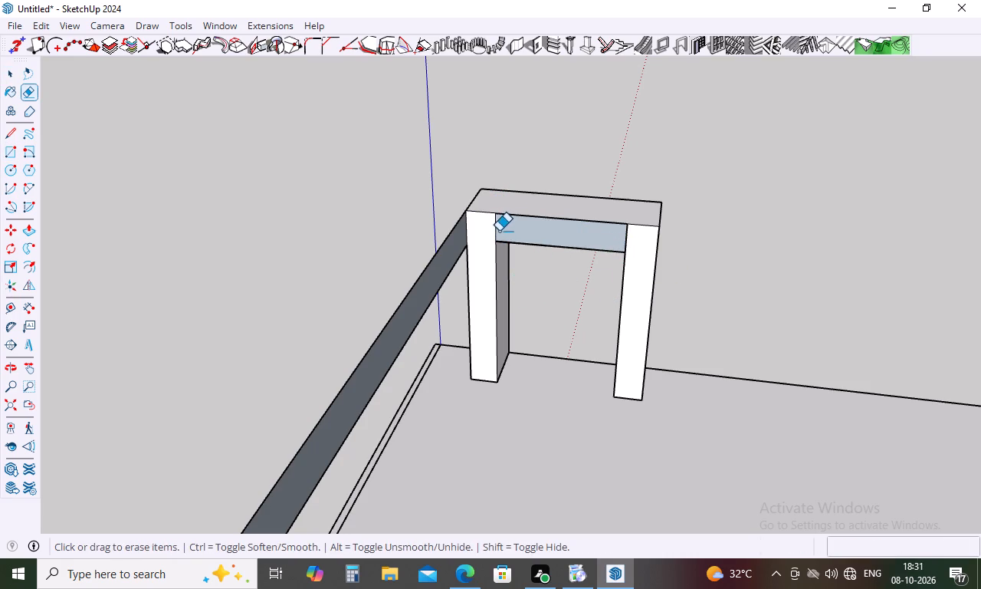
click(494, 230)
click(628, 243)
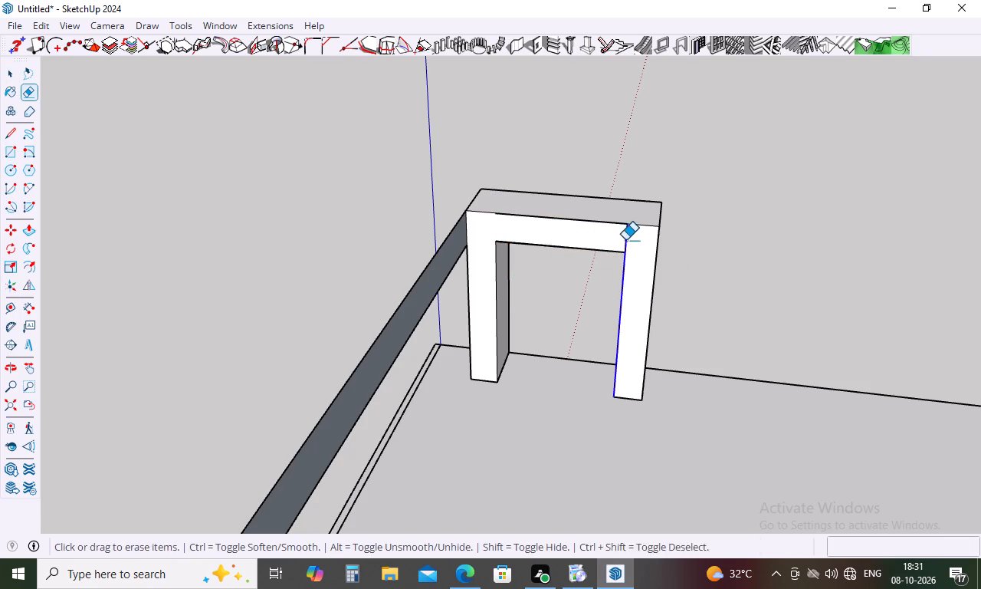
key(ctrl+z)
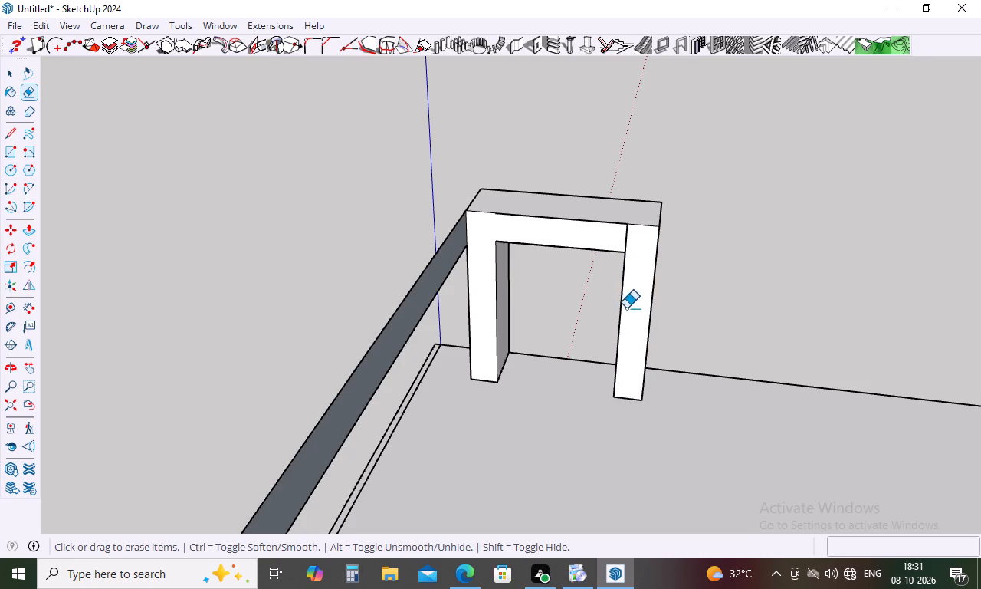
scroll(632, 255, up, 7)
middle_drag(631, 252, 682, 185)
scroll(649, 229, up, 6)
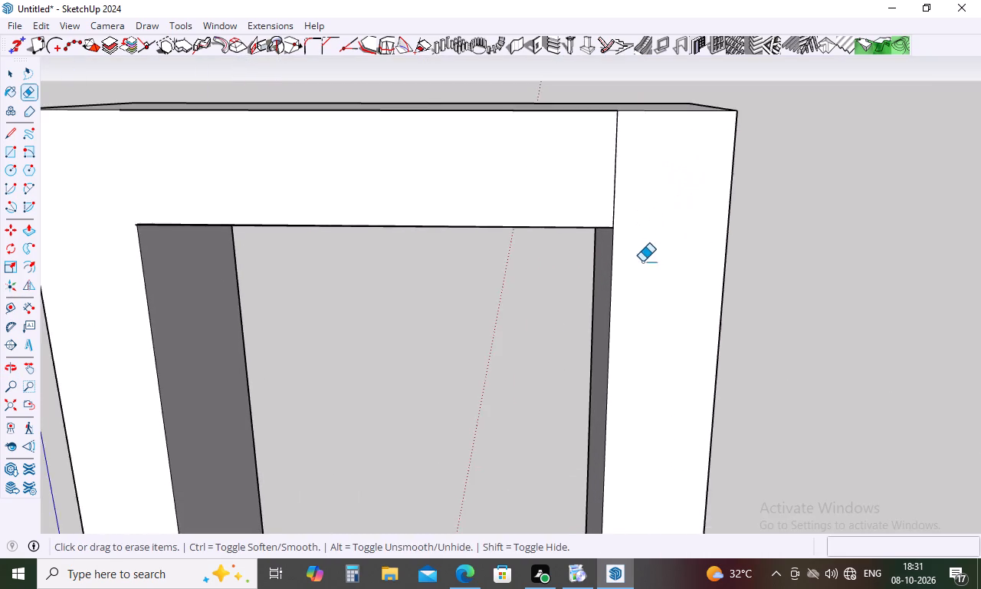
scroll(638, 260, up, 5)
scroll(605, 205, up, 5)
click(593, 173)
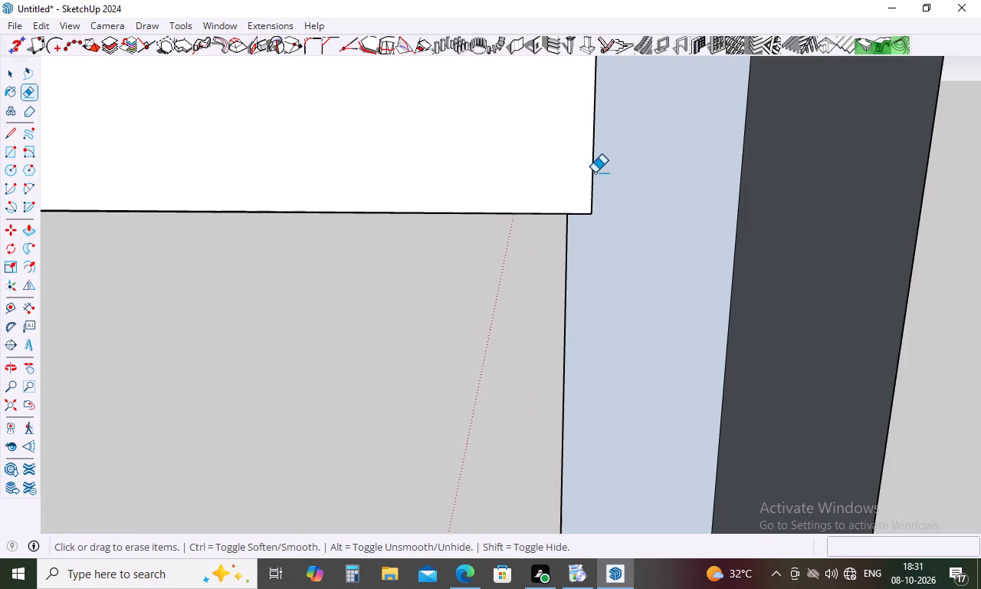
Redraw the rear post's missing vertical edge from the beam's lower corner downward, about 4' 1 1/4" and a further 1 9/16".
scroll(595, 173, down, 5)
middle_drag(595, 173, 475, 169)
scroll(480, 167, down, 5)
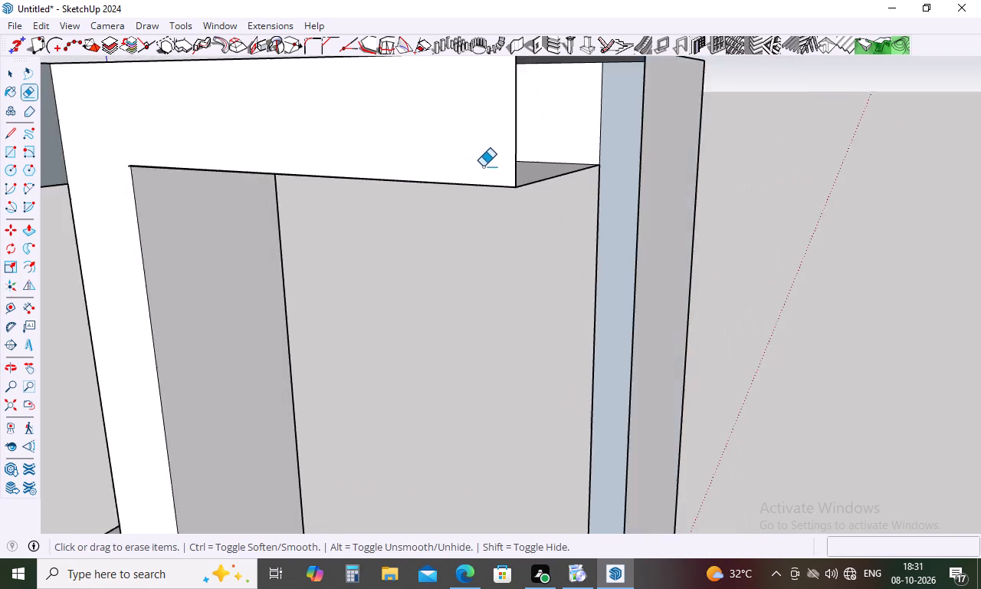
scroll(486, 164, down, 5)
scroll(612, 198, down, 5)
key(Escape)
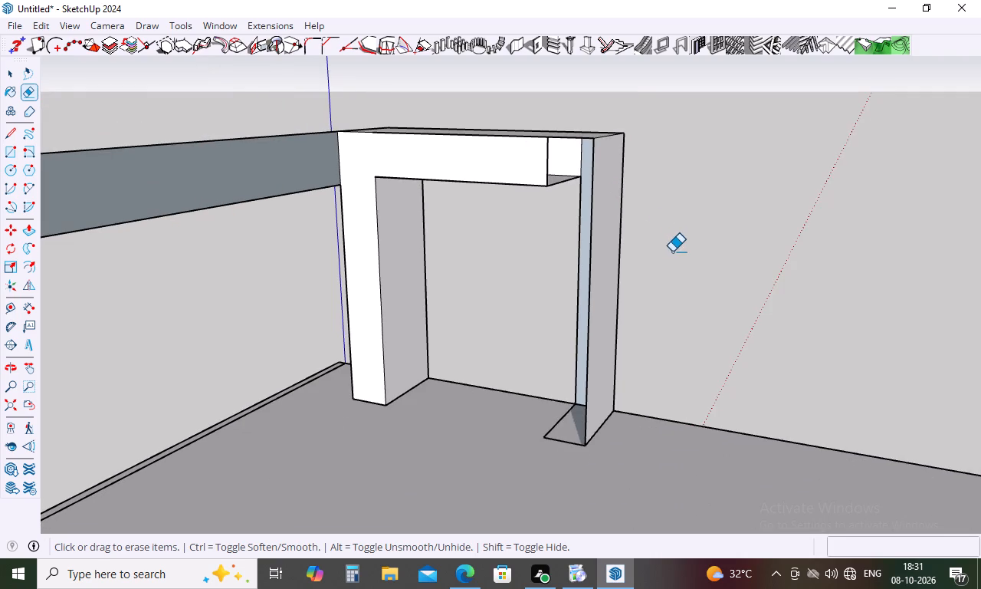
key(l)
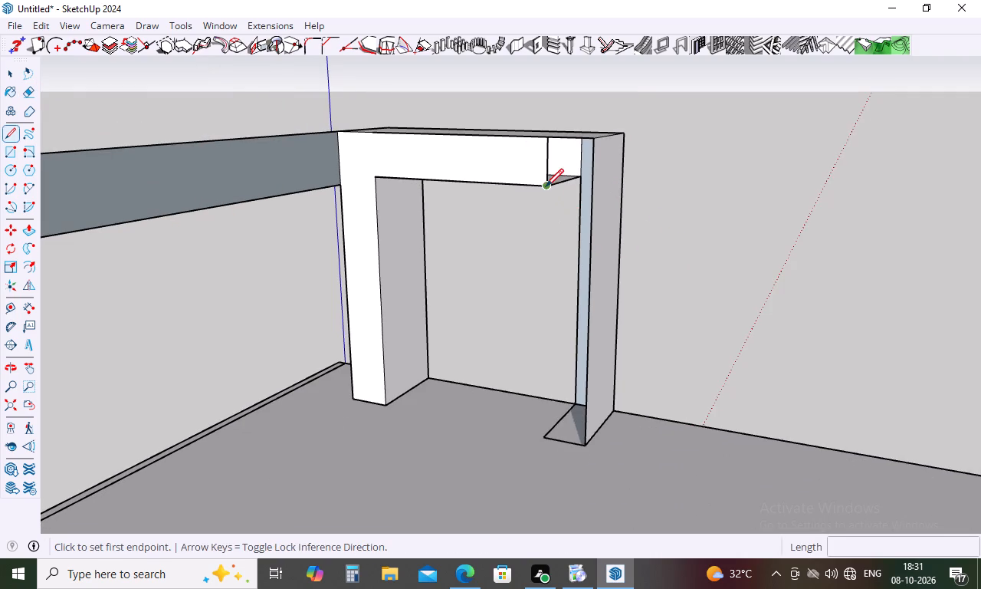
click(546, 186)
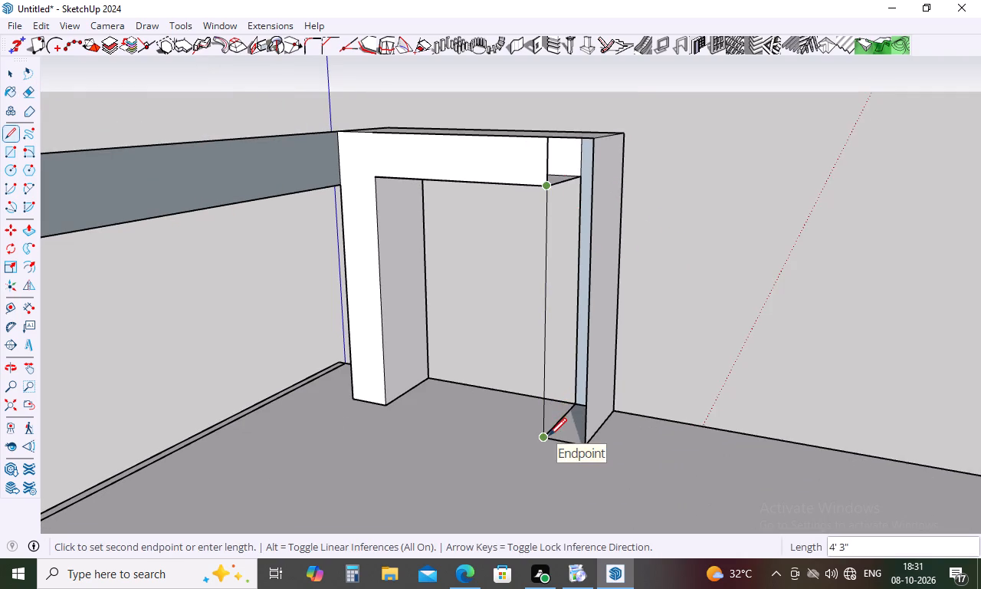
scroll(549, 433, up, 5)
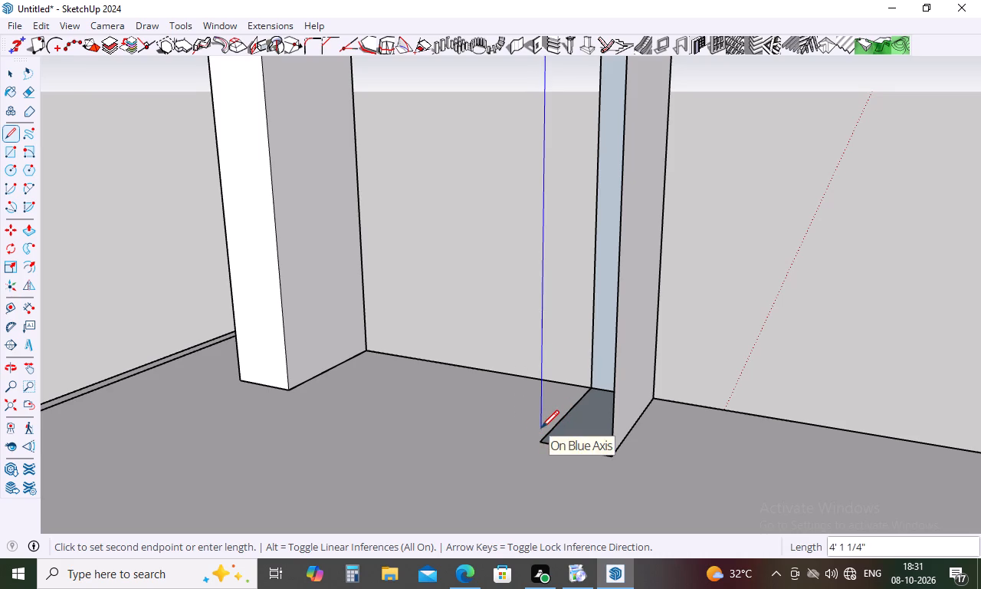
click(541, 428)
middle_drag(556, 431, 700, 368)
scroll(650, 398, up, 7)
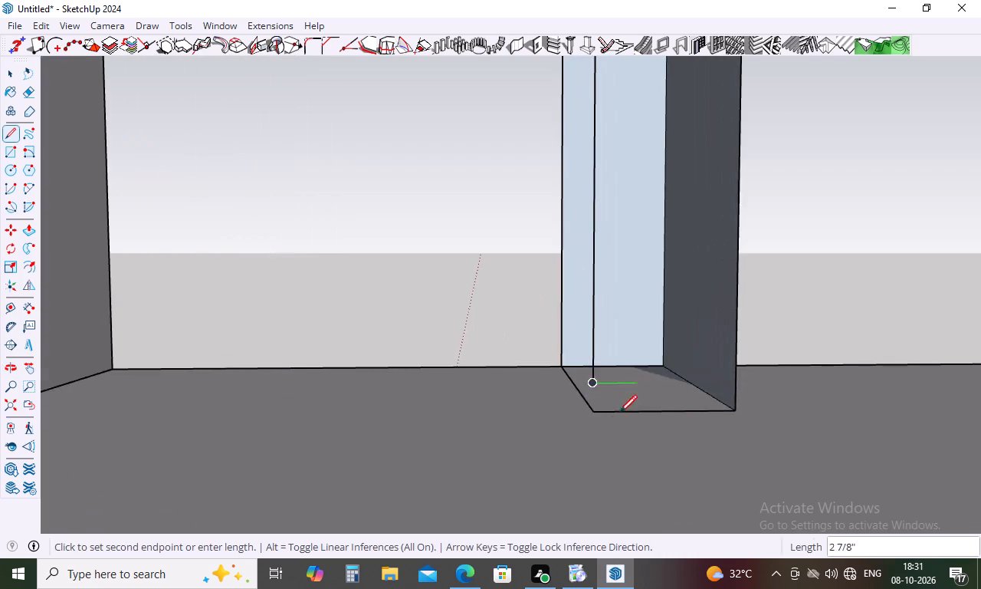
scroll(619, 413, up, 4)
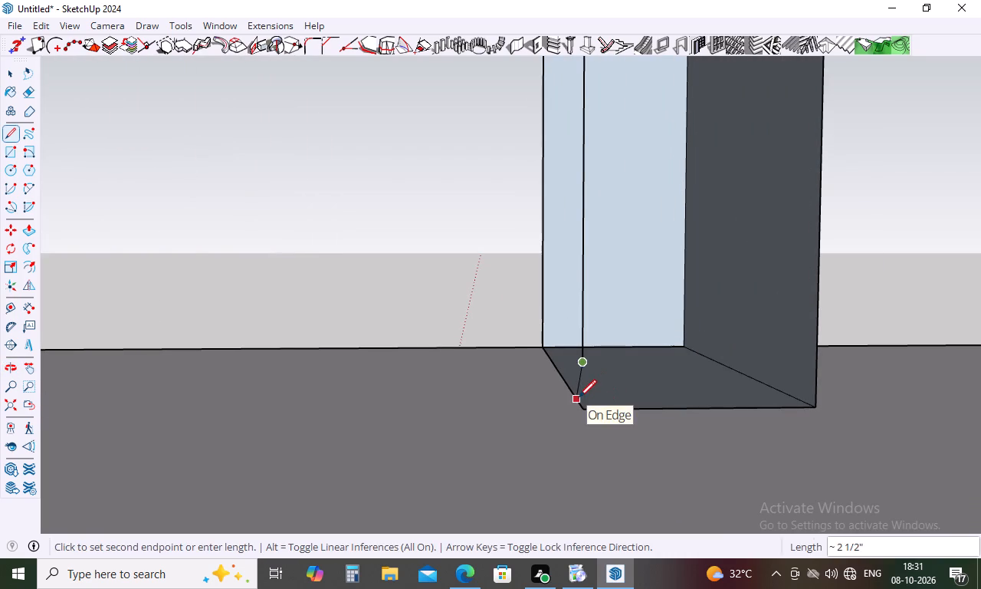
scroll(579, 397, up, 10)
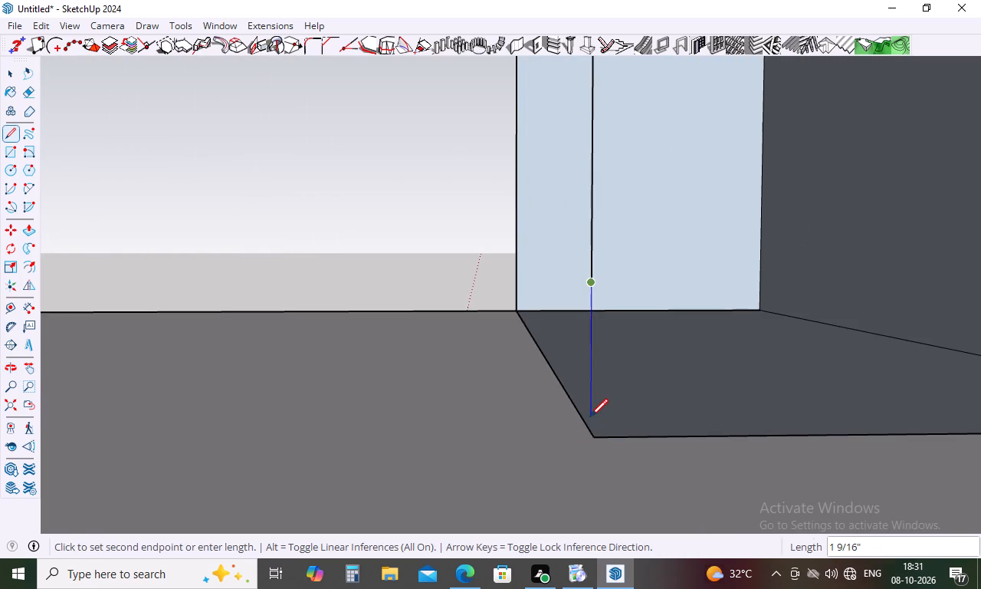
click(590, 417)
scroll(600, 416, up, 8)
middle_drag(586, 426, 589, 397)
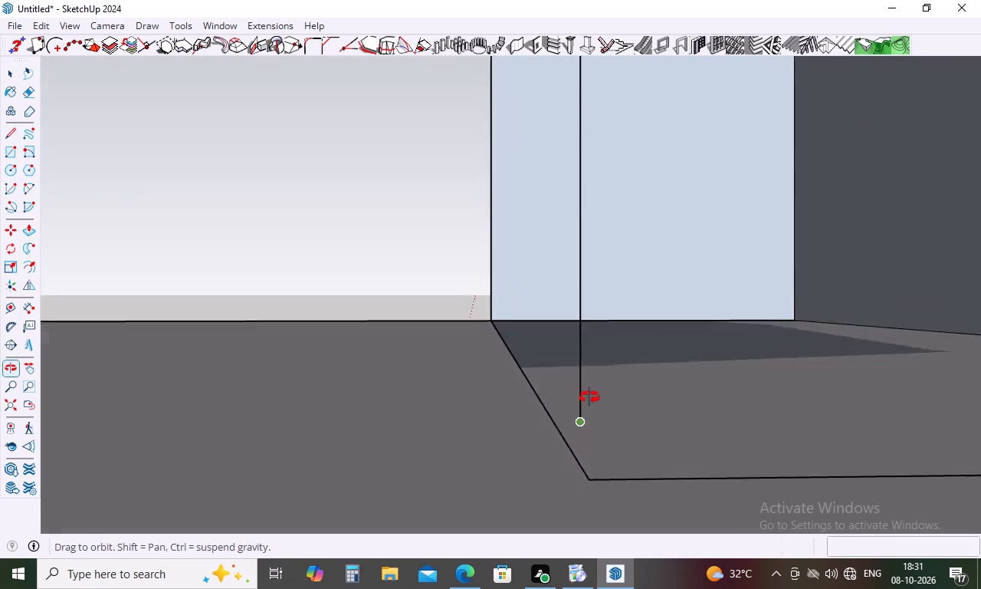
middle_drag(589, 397, 593, 377)
key(Escape)
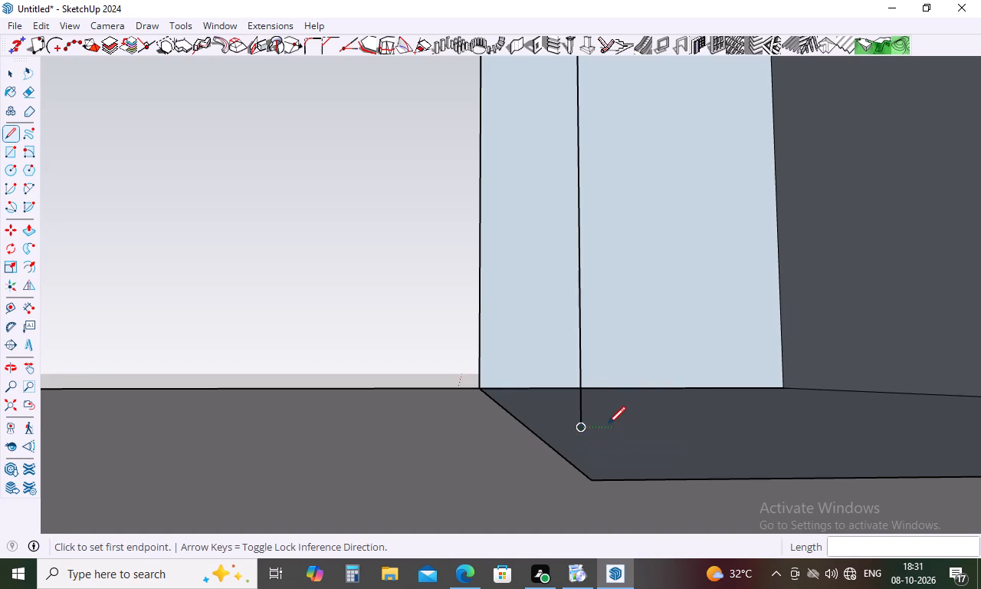
Extend the rear post's redrawn edge down about 1/8" and draw a horizontal line about 1/16" long from its lower end.
scroll(553, 297, down, 11)
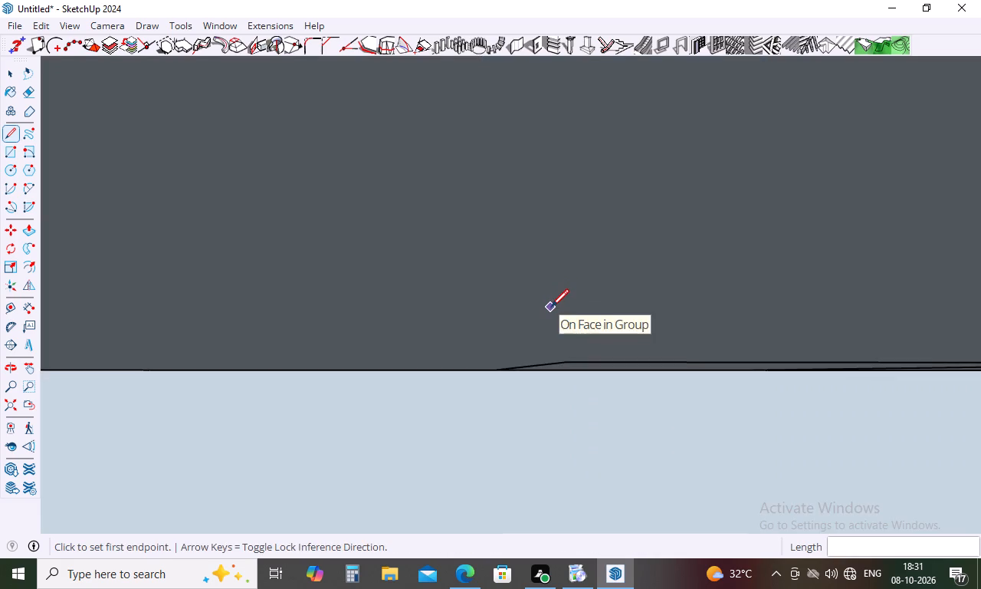
middle_drag(551, 307, 538, 381)
scroll(538, 360, down, 12)
scroll(605, 225, up, 6)
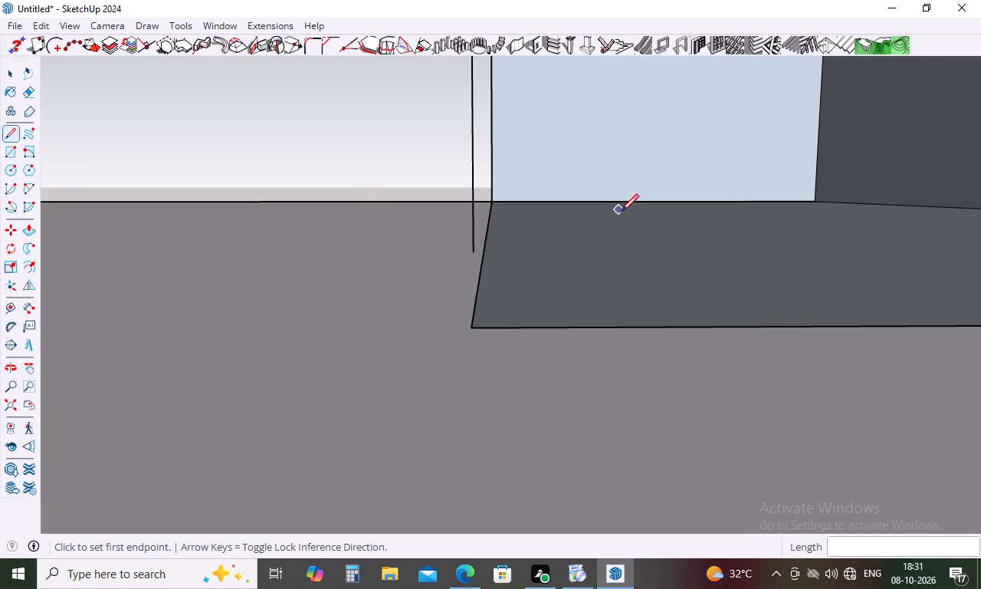
middle_drag(616, 232, 592, 308)
scroll(515, 182, up, 5)
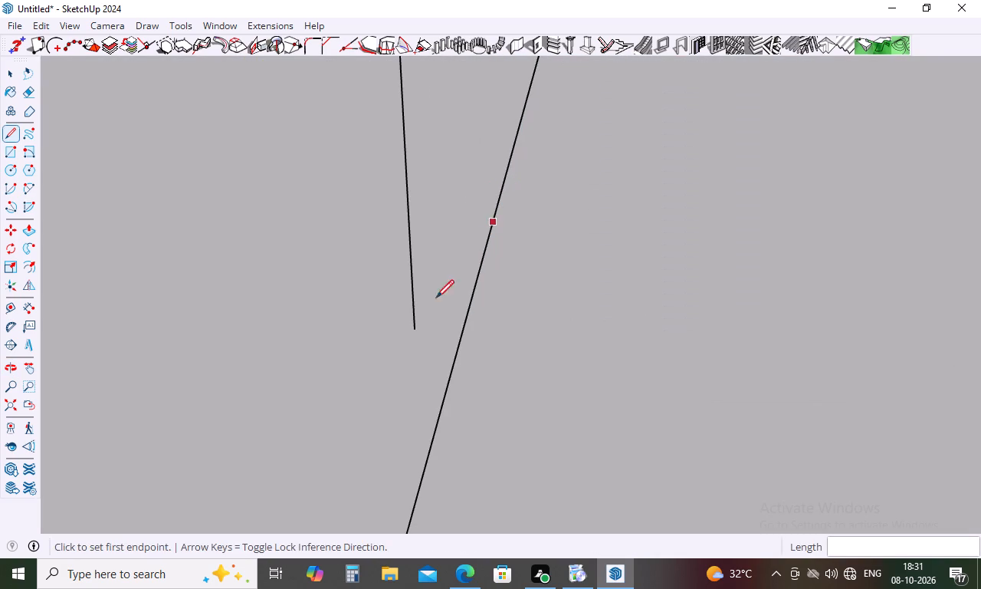
click(417, 330)
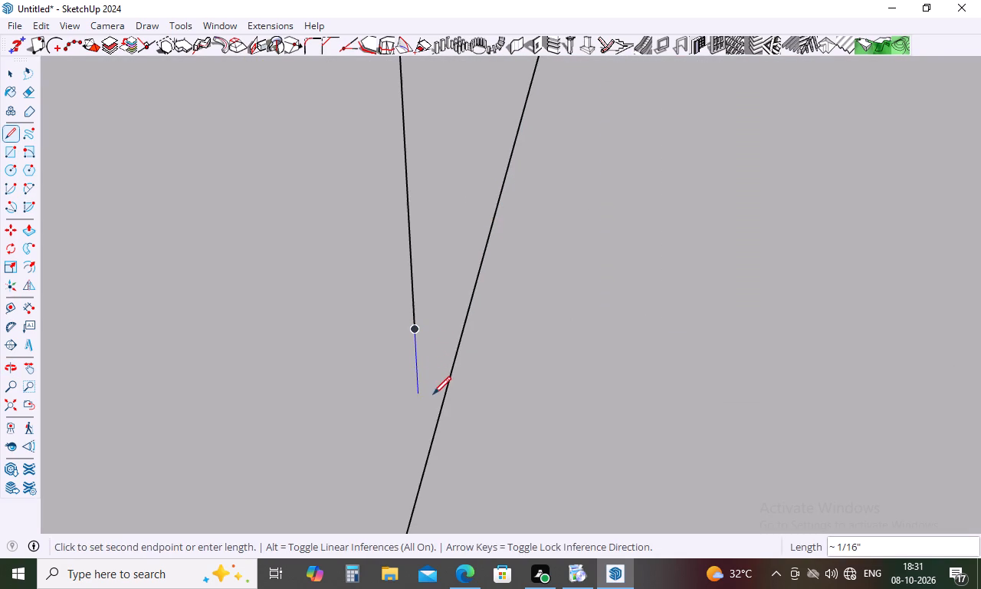
click(422, 434)
scroll(431, 342, down, 6)
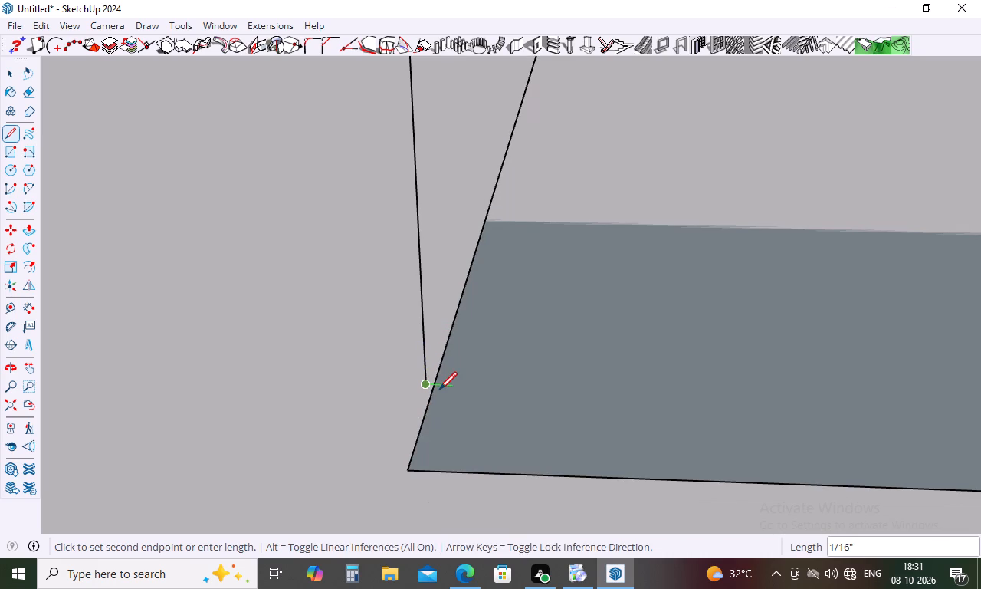
click(442, 390)
scroll(445, 406, up, 3)
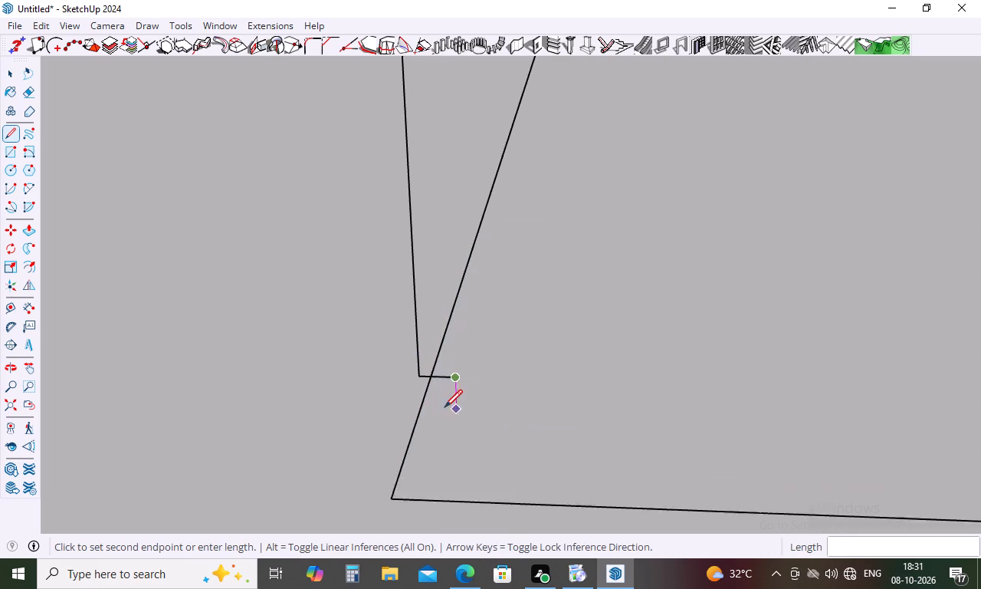
scroll(445, 407, up, 13)
scroll(423, 341, up, 5)
middle_drag(422, 329, 437, 267)
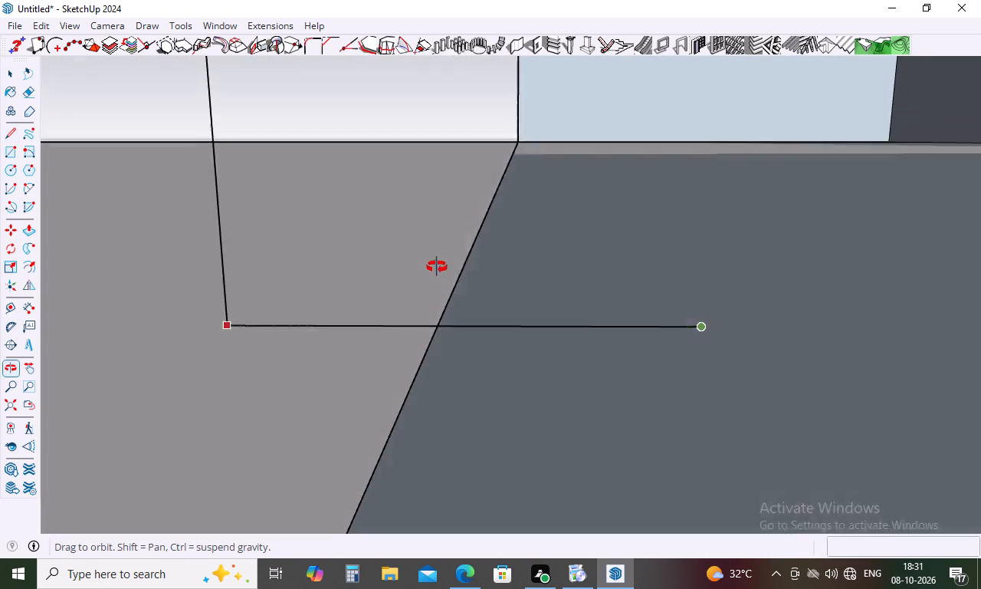
middle_drag(437, 267, 437, 265)
click(228, 327)
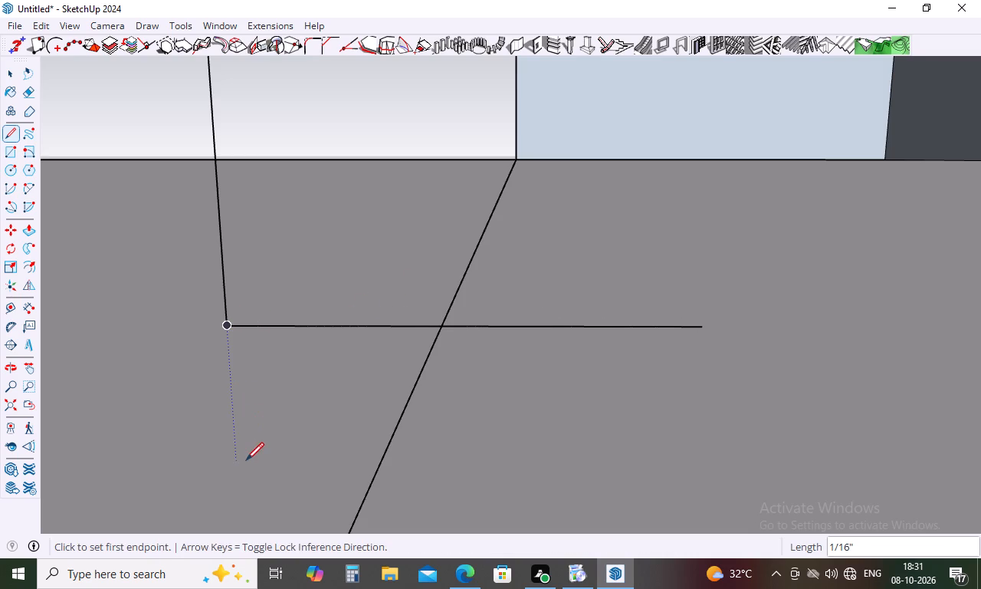
Extend the rear post's edge down to its base outline, adding a second horizontal line about 1/16" long partway.
key(space)
key(l)
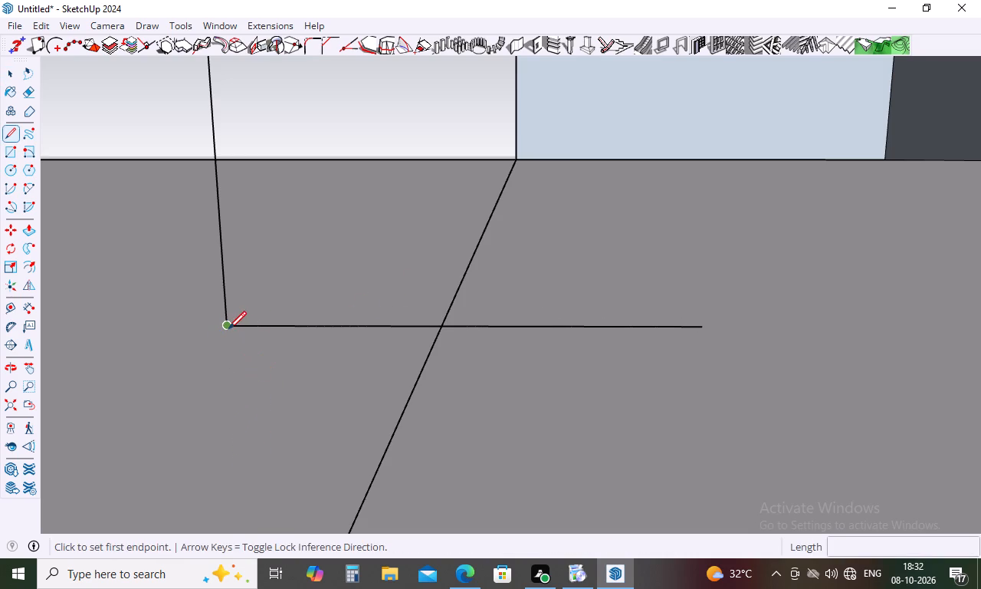
click(228, 329)
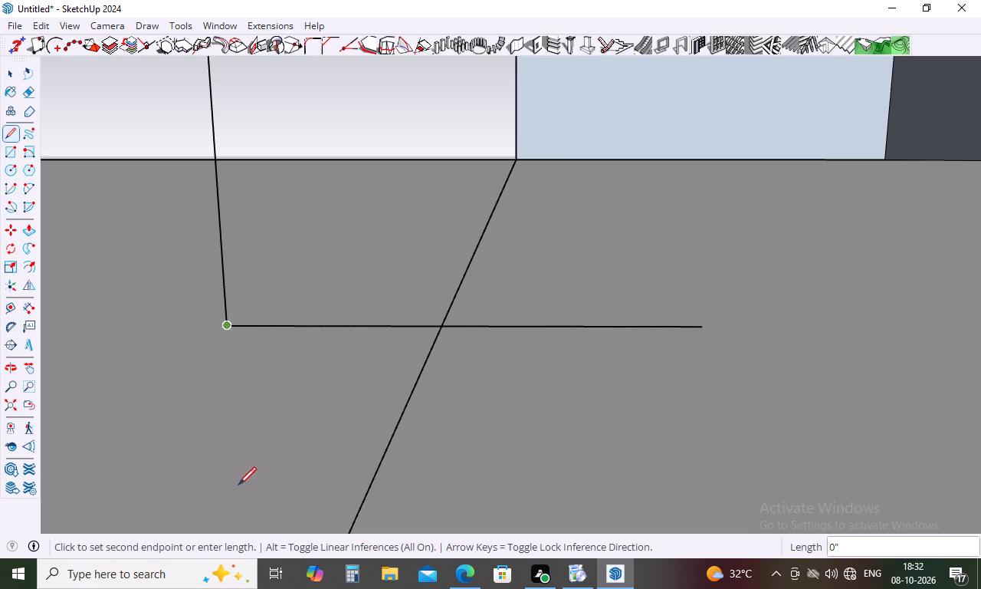
click(220, 512)
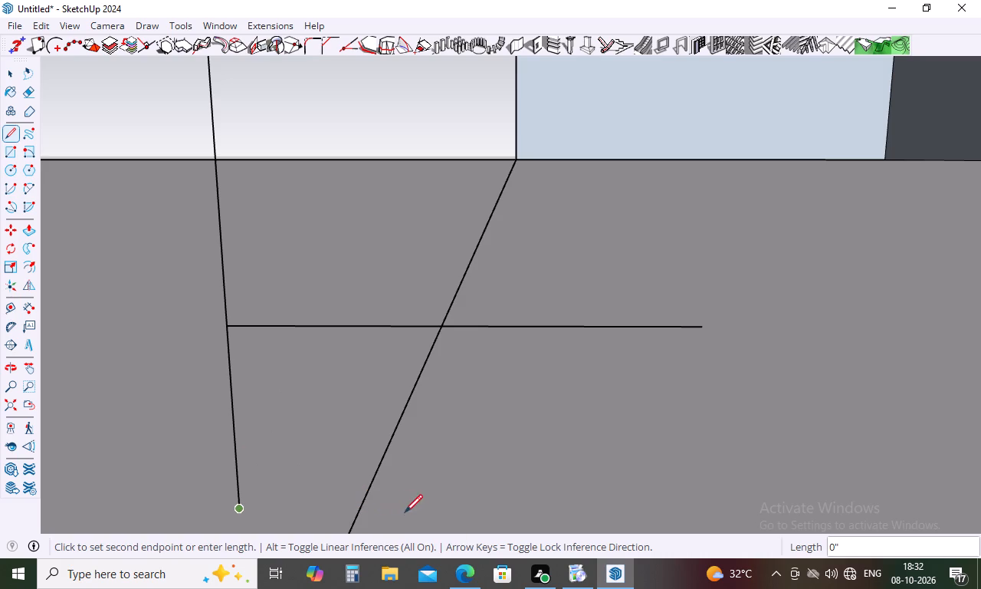
click(518, 515)
scroll(502, 348, down, 5)
middle_drag(506, 439, 561, 305)
click(406, 402)
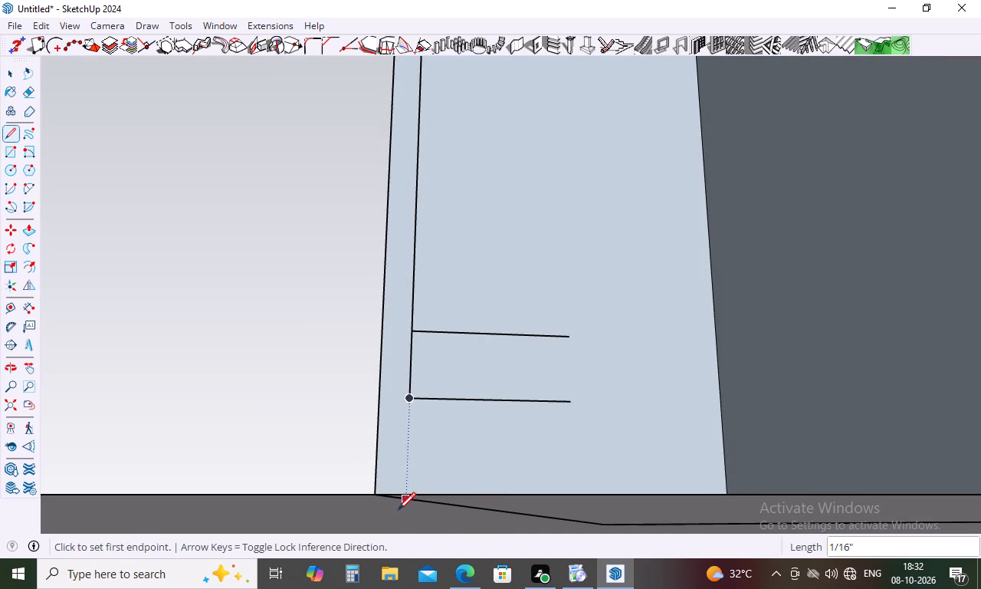
click(409, 400)
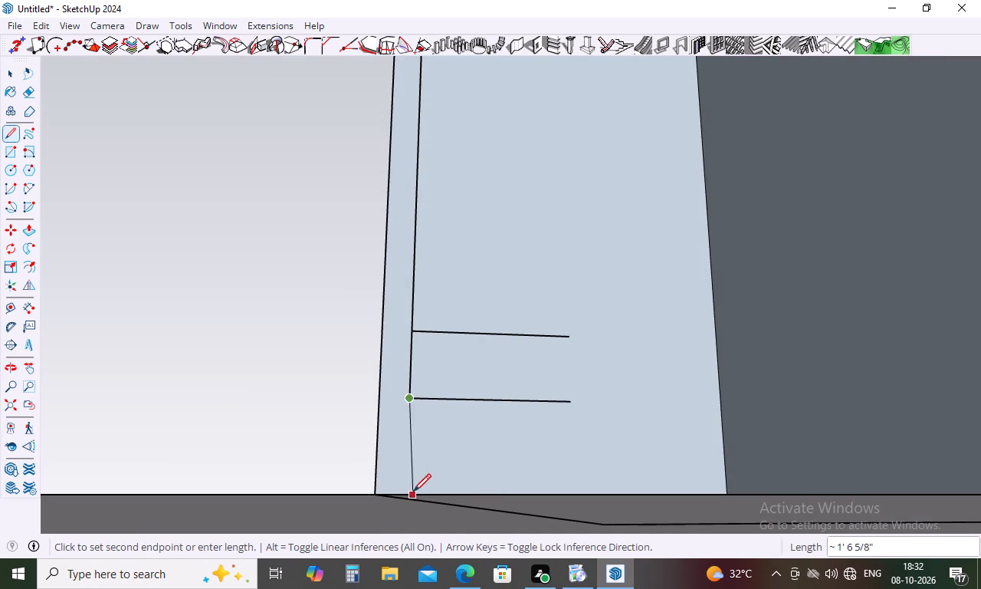
click(405, 506)
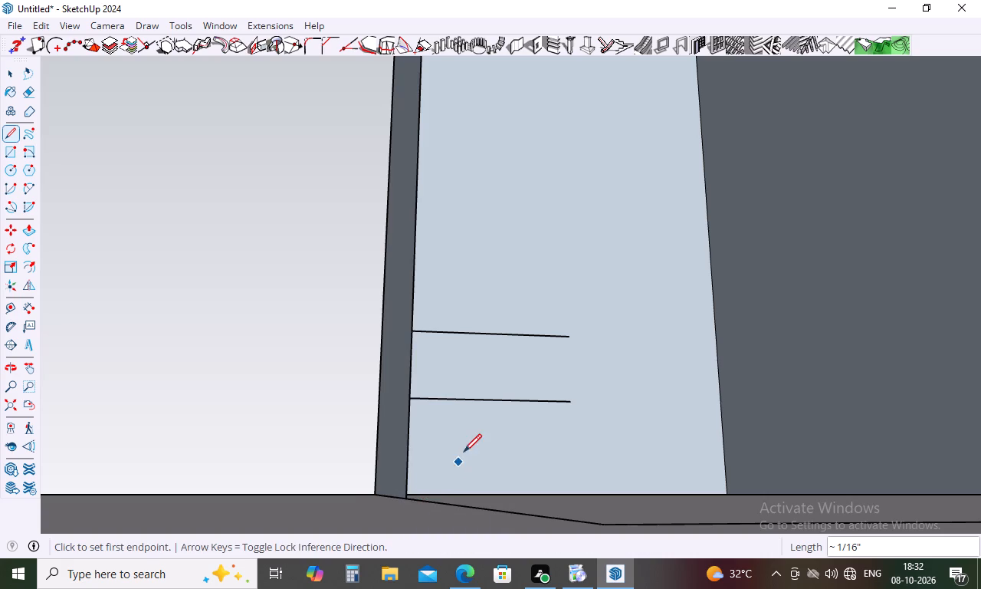
scroll(467, 435, down, 4)
middle_drag(467, 435, 460, 471)
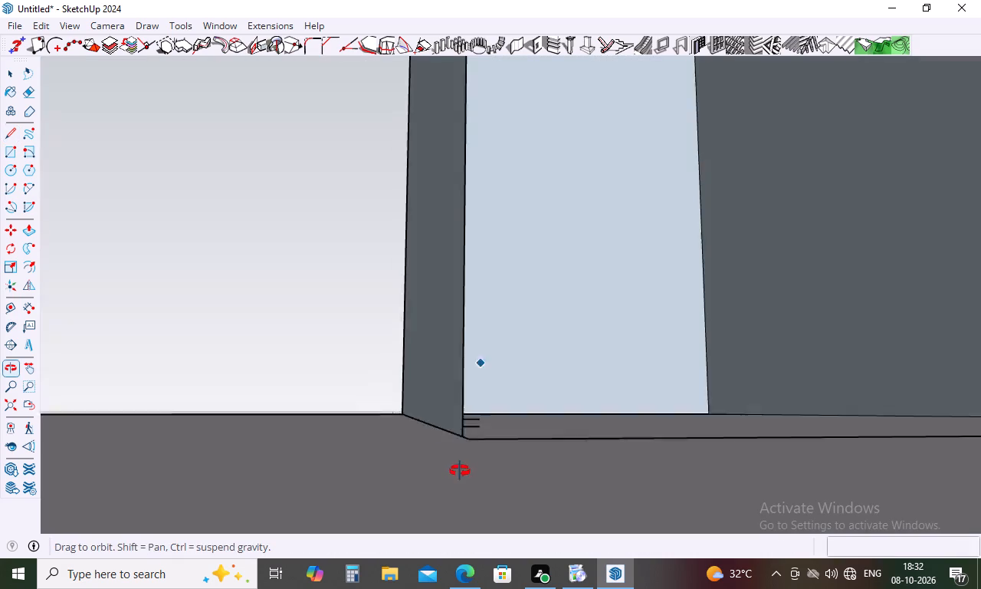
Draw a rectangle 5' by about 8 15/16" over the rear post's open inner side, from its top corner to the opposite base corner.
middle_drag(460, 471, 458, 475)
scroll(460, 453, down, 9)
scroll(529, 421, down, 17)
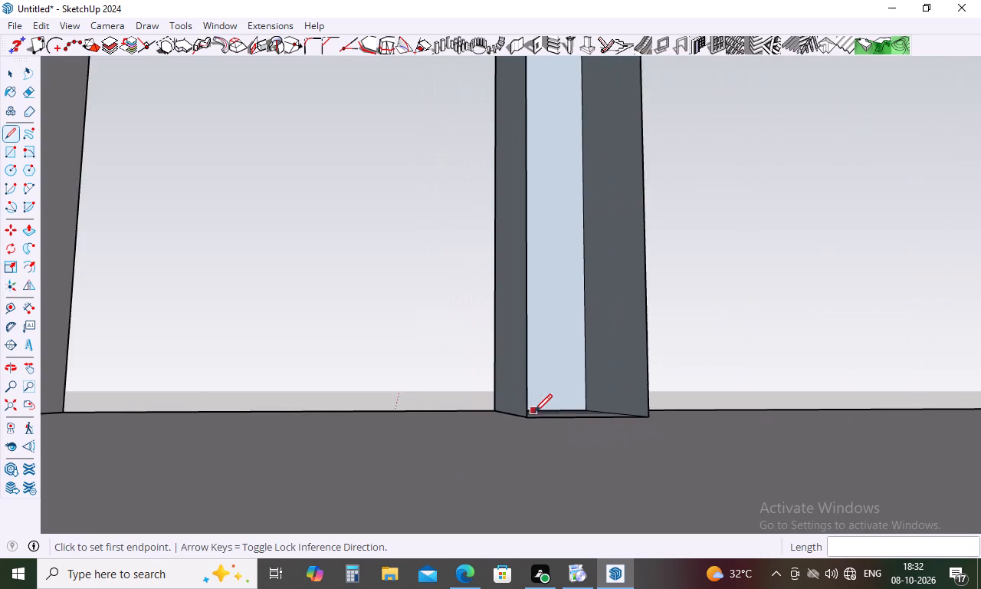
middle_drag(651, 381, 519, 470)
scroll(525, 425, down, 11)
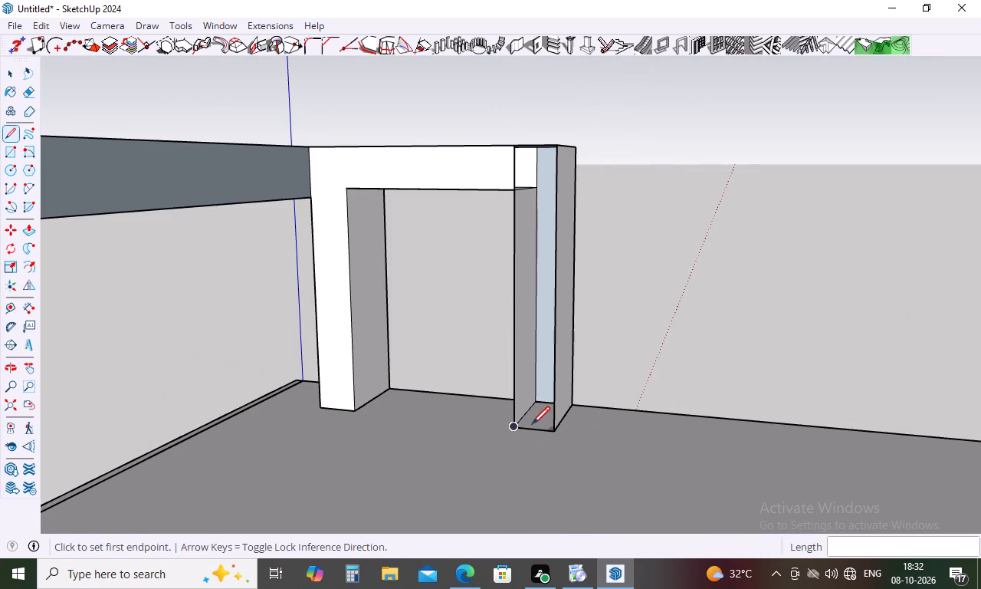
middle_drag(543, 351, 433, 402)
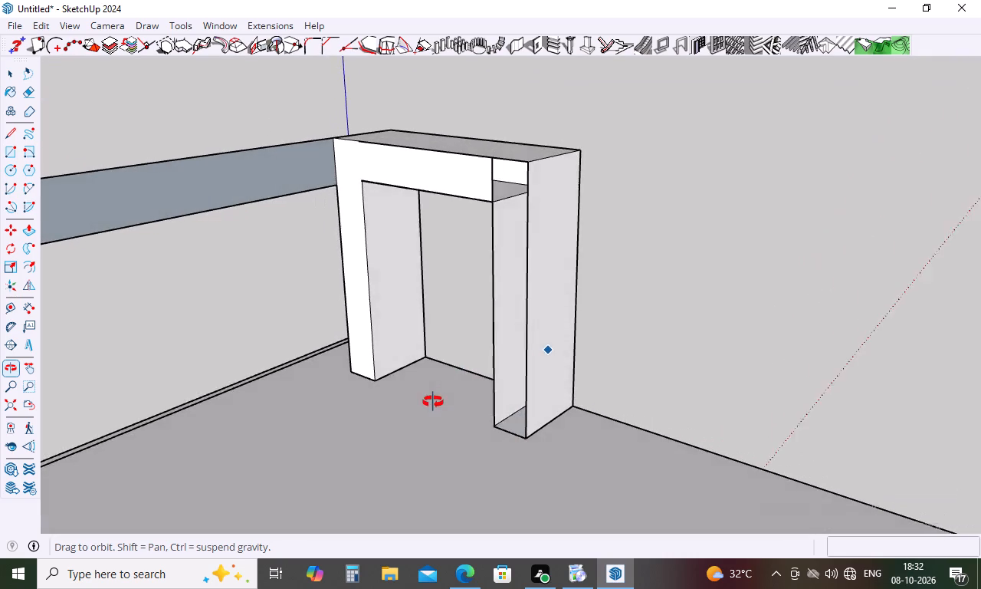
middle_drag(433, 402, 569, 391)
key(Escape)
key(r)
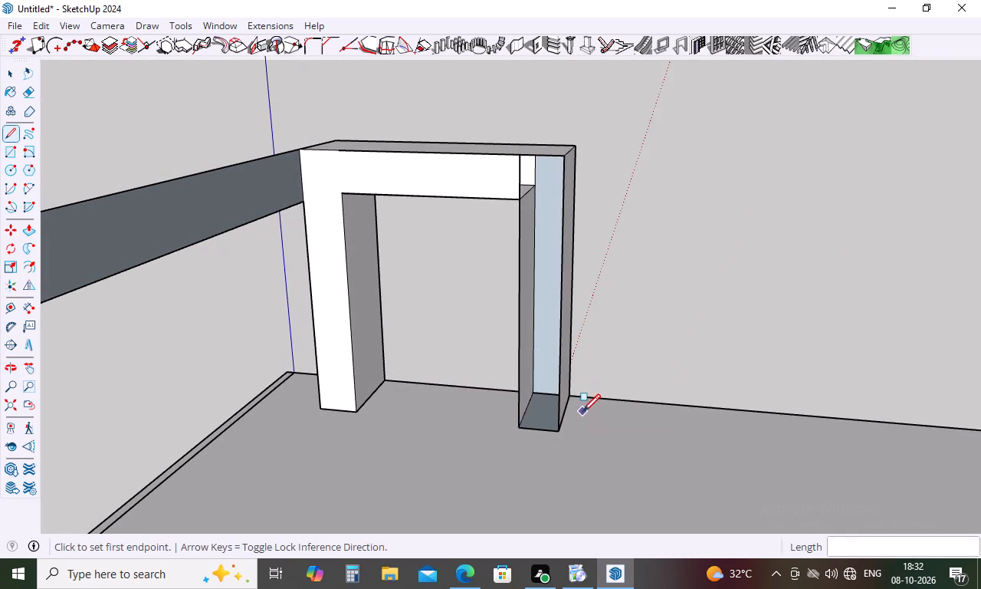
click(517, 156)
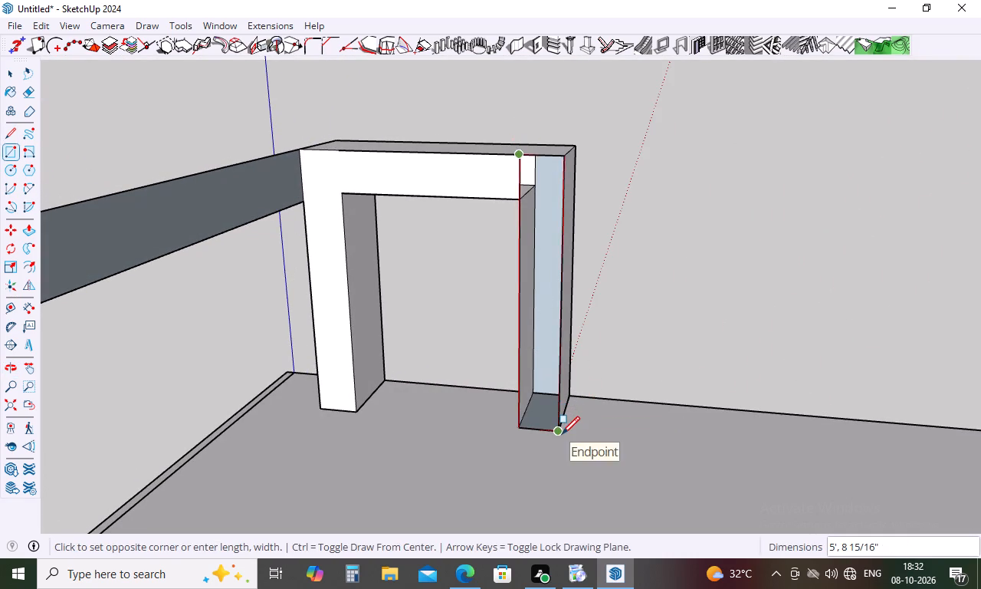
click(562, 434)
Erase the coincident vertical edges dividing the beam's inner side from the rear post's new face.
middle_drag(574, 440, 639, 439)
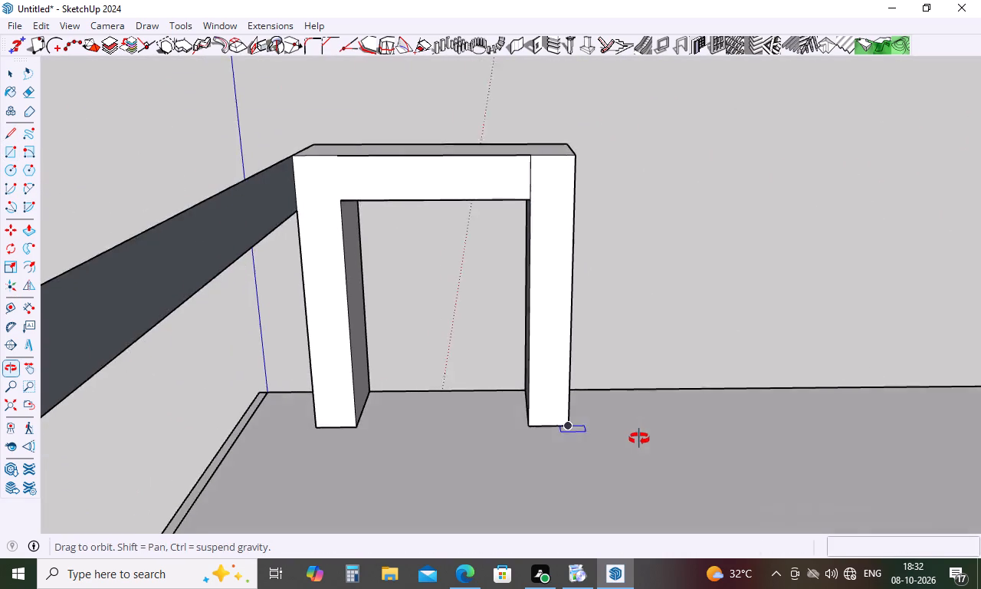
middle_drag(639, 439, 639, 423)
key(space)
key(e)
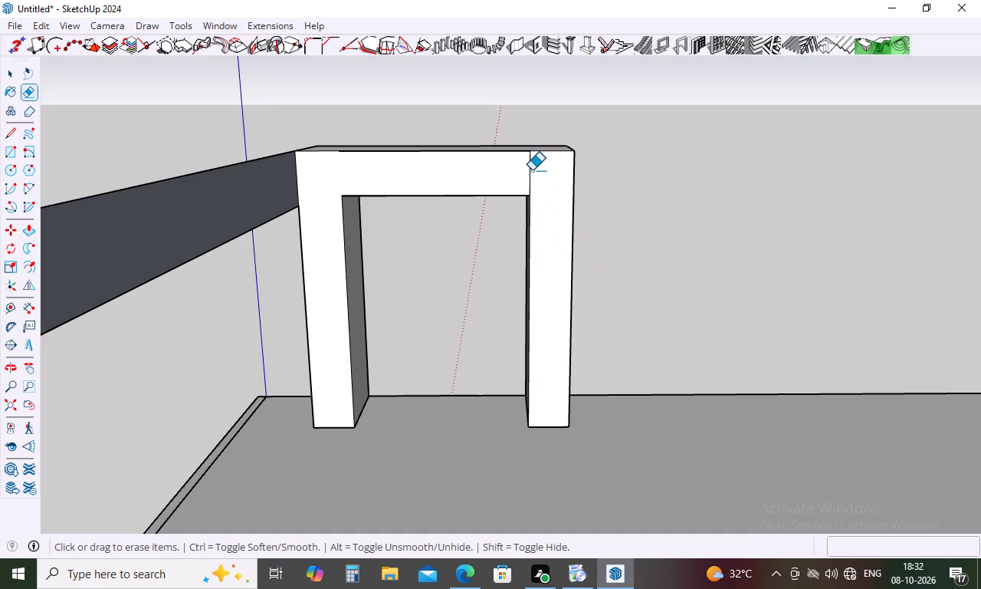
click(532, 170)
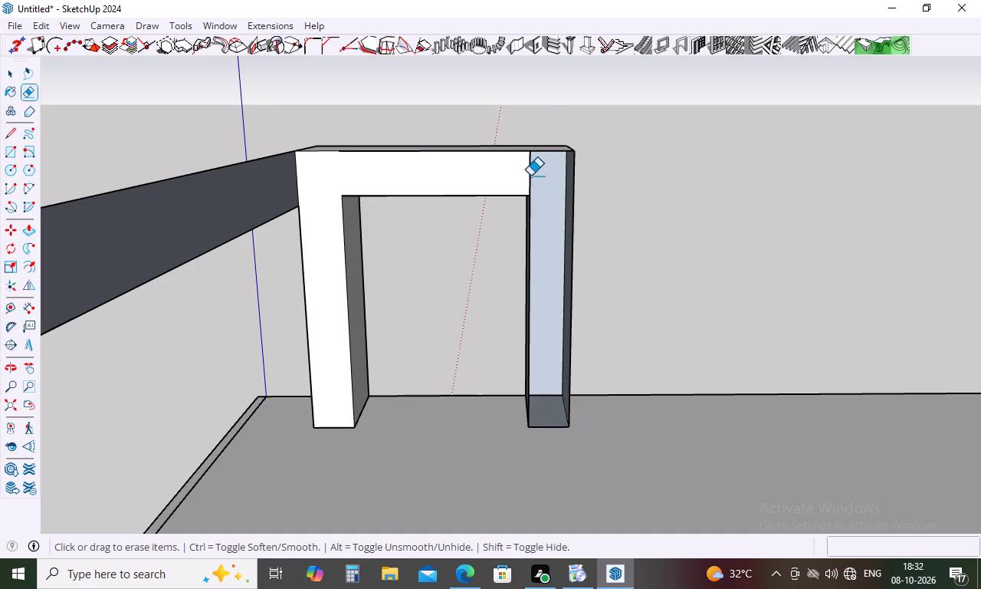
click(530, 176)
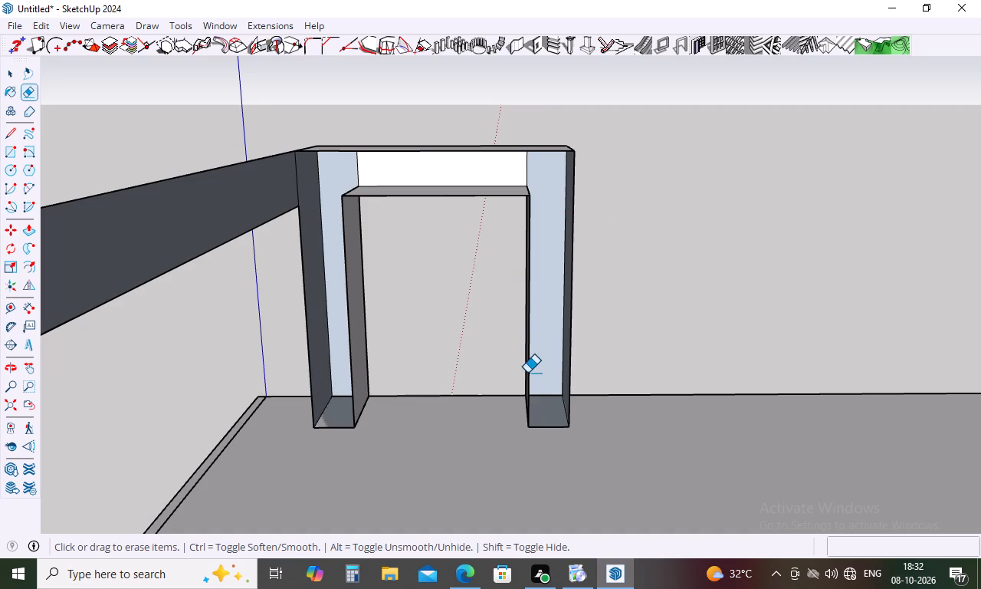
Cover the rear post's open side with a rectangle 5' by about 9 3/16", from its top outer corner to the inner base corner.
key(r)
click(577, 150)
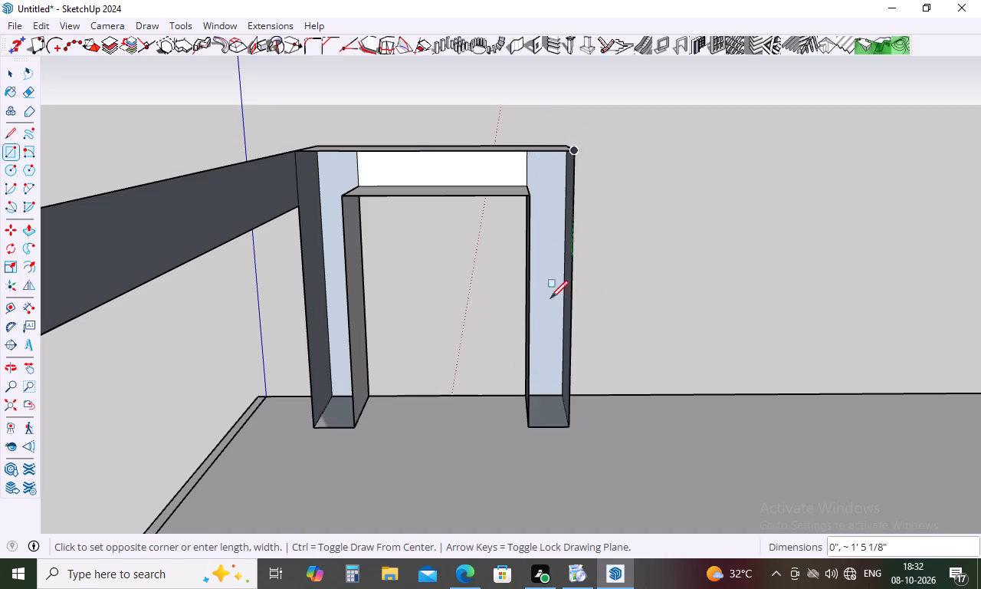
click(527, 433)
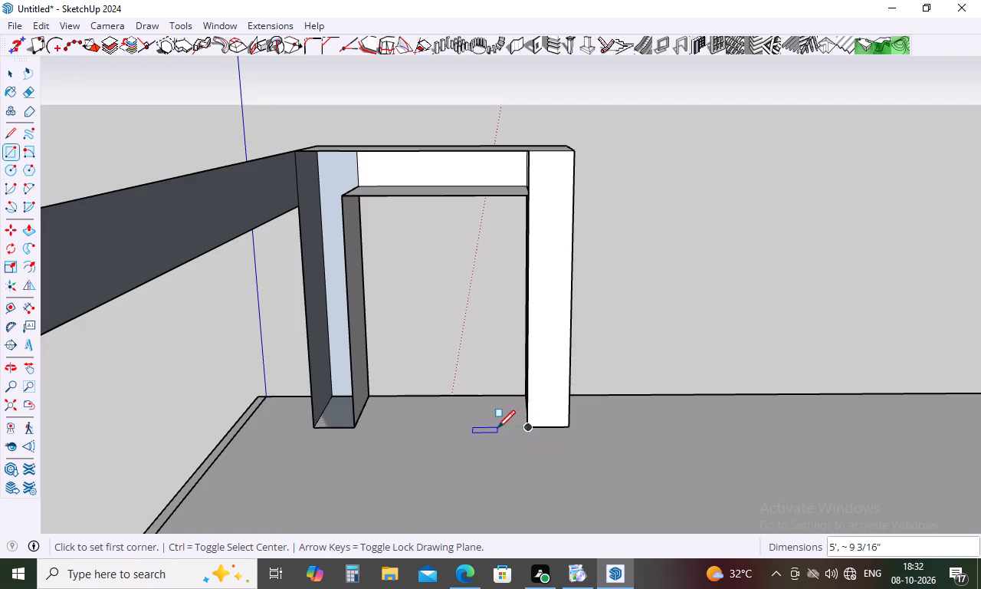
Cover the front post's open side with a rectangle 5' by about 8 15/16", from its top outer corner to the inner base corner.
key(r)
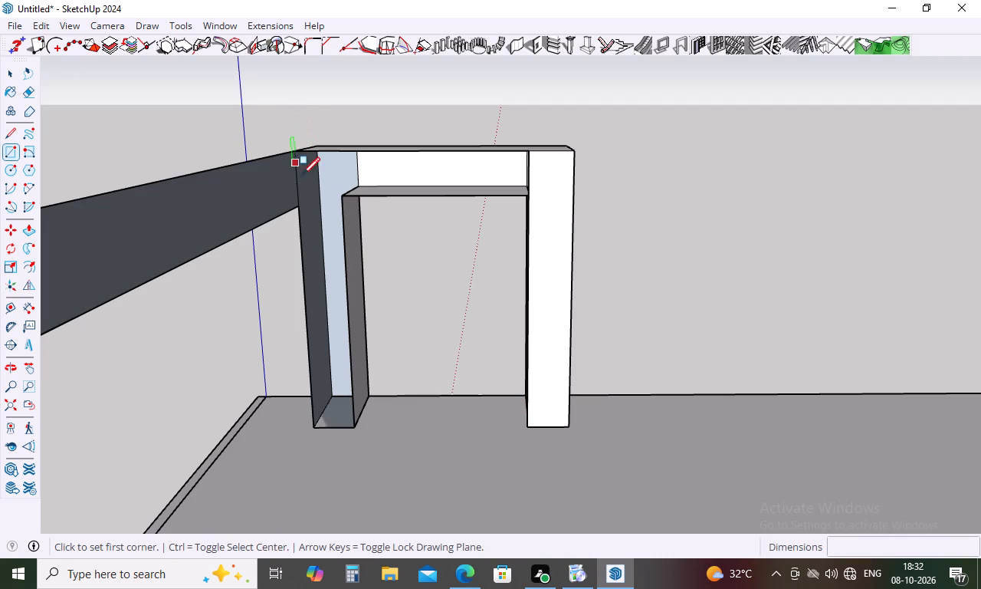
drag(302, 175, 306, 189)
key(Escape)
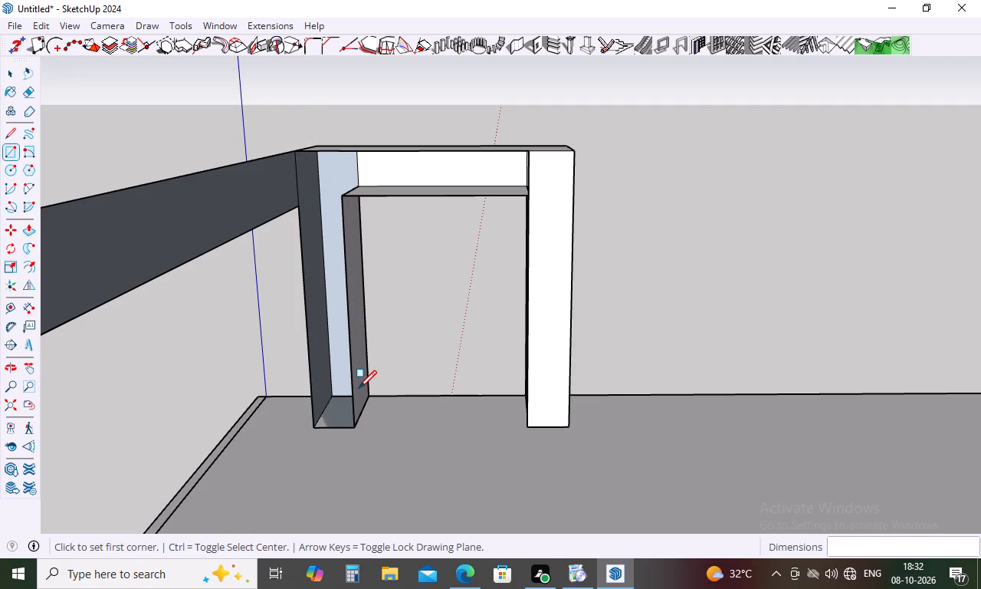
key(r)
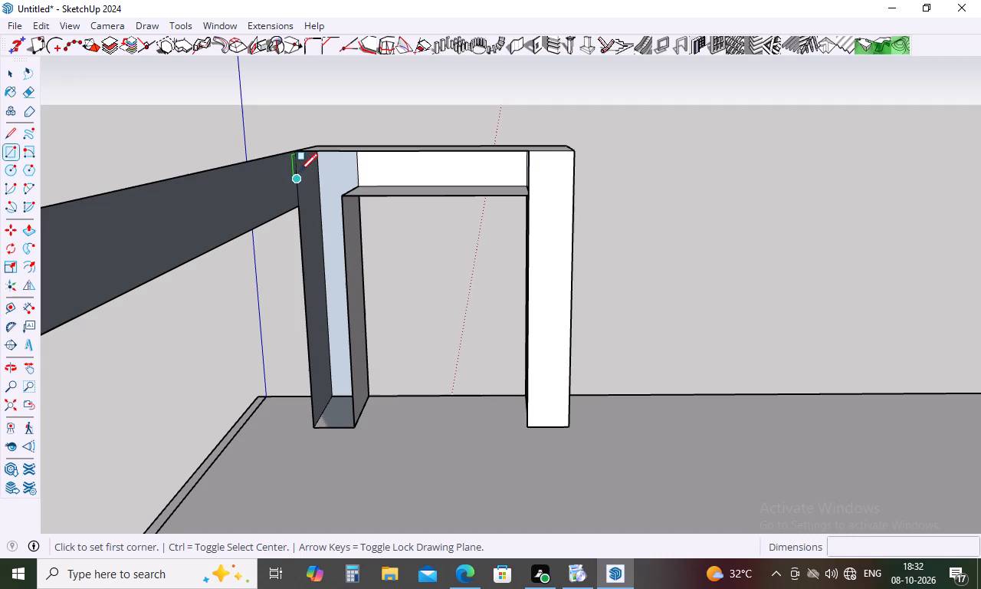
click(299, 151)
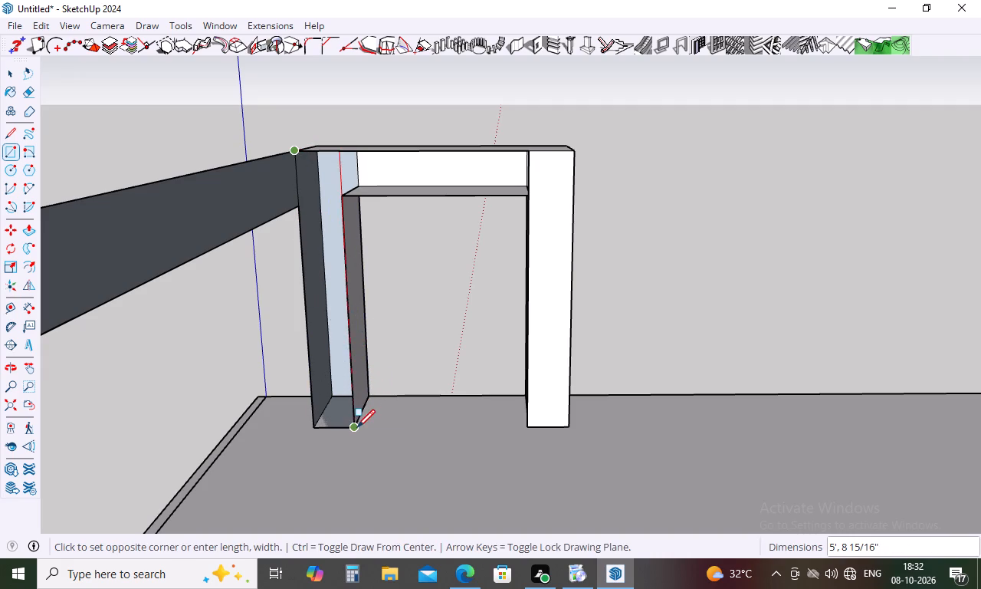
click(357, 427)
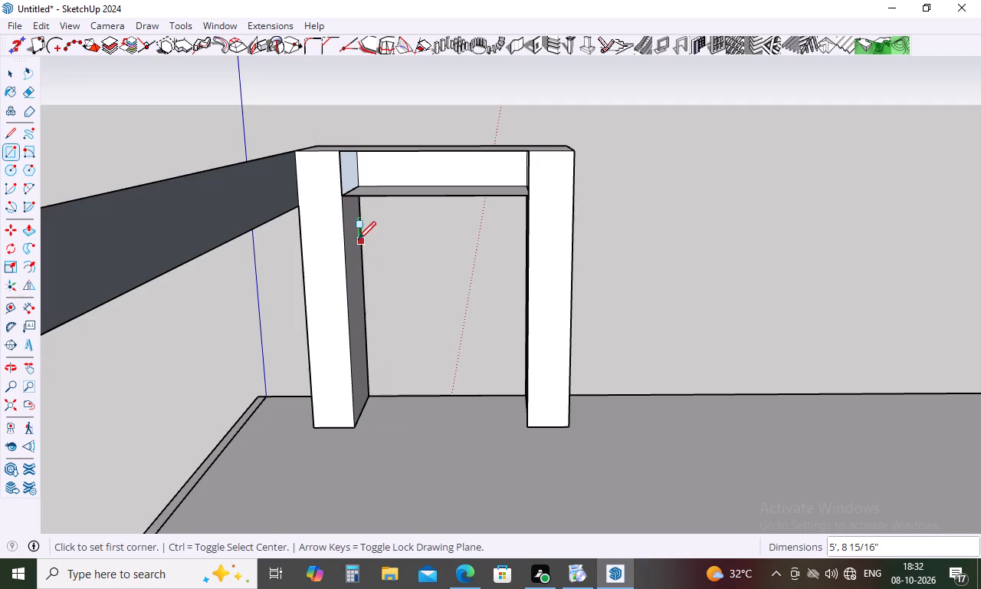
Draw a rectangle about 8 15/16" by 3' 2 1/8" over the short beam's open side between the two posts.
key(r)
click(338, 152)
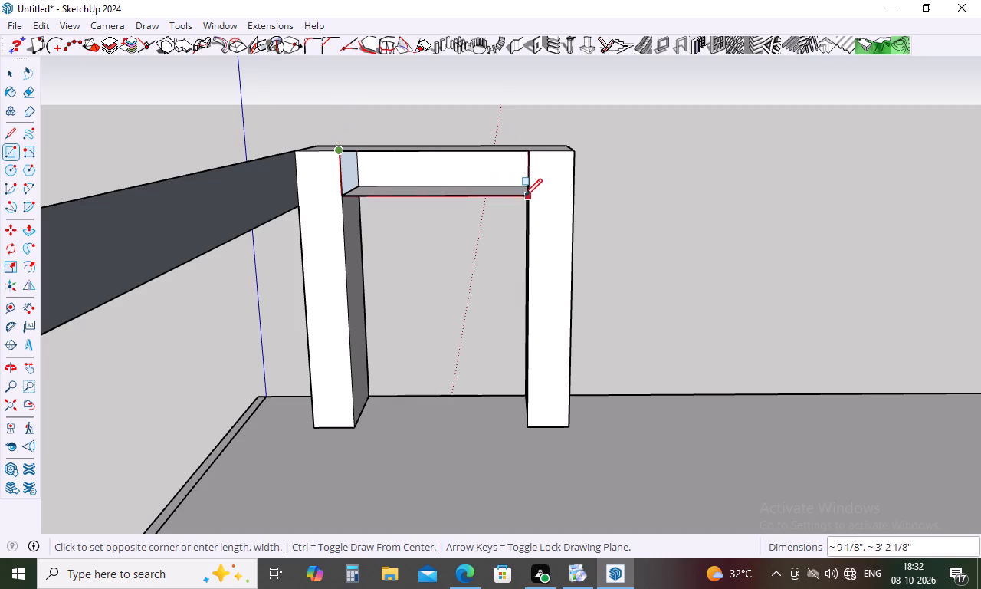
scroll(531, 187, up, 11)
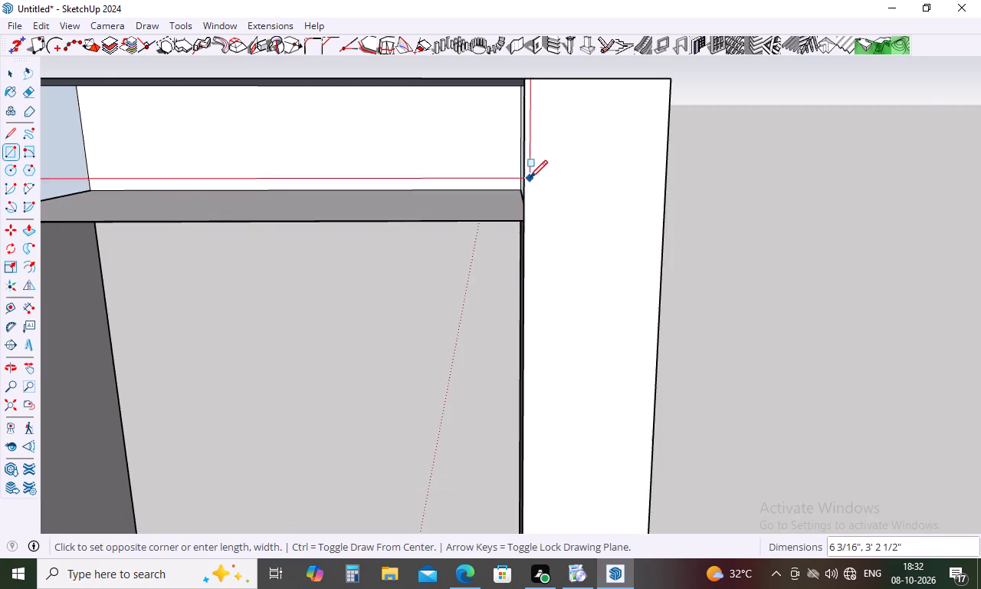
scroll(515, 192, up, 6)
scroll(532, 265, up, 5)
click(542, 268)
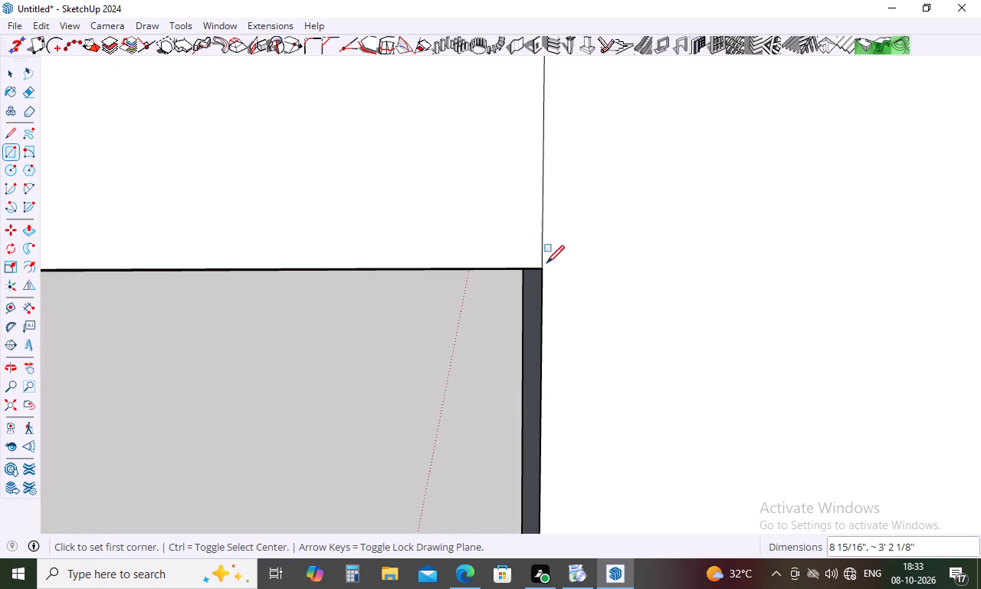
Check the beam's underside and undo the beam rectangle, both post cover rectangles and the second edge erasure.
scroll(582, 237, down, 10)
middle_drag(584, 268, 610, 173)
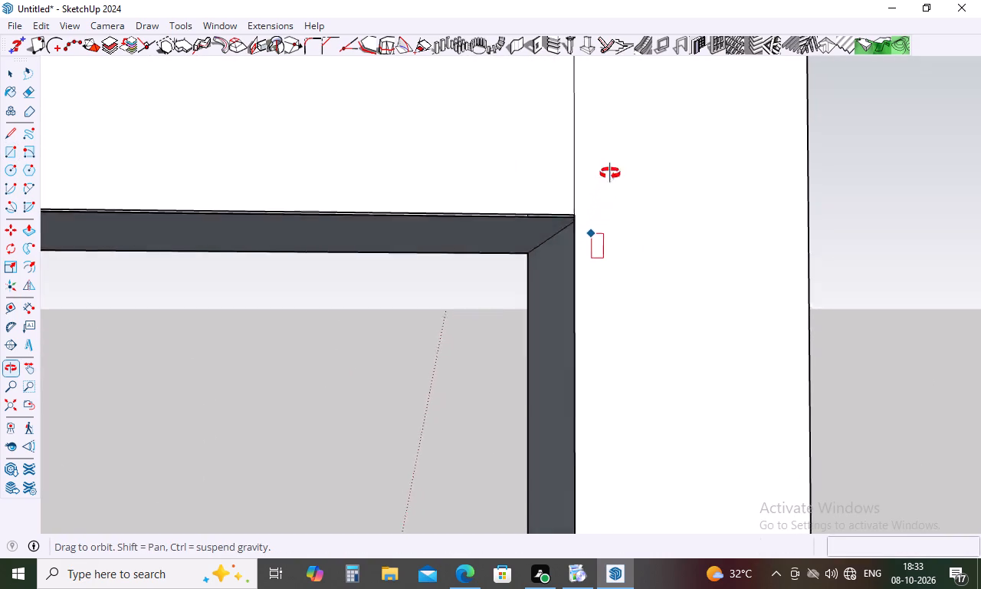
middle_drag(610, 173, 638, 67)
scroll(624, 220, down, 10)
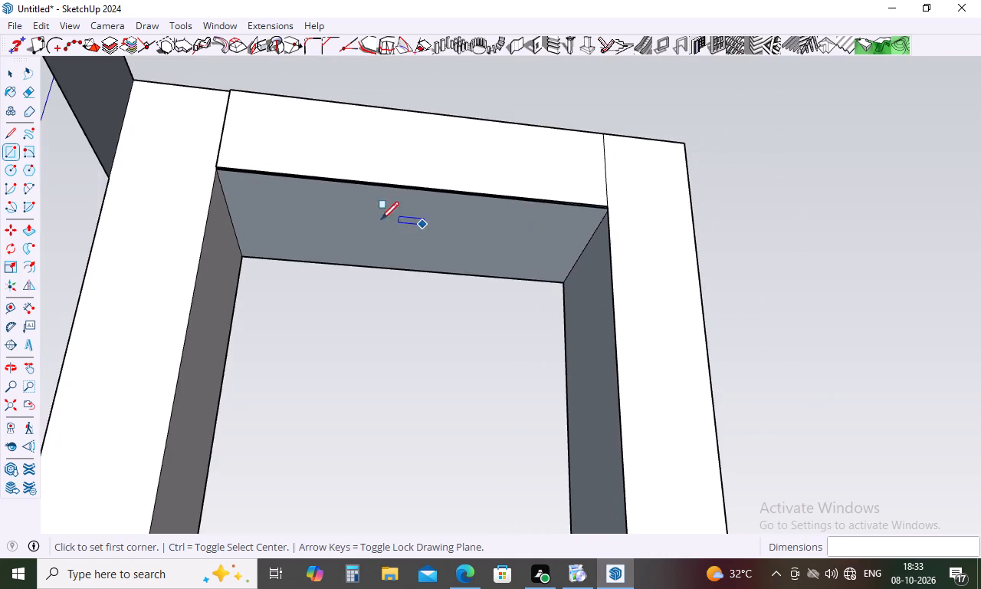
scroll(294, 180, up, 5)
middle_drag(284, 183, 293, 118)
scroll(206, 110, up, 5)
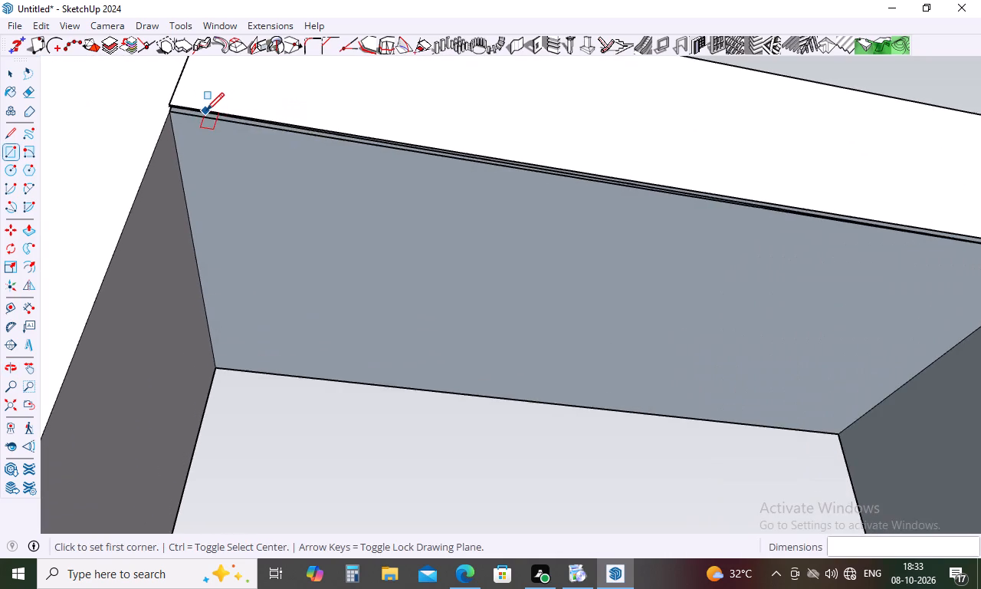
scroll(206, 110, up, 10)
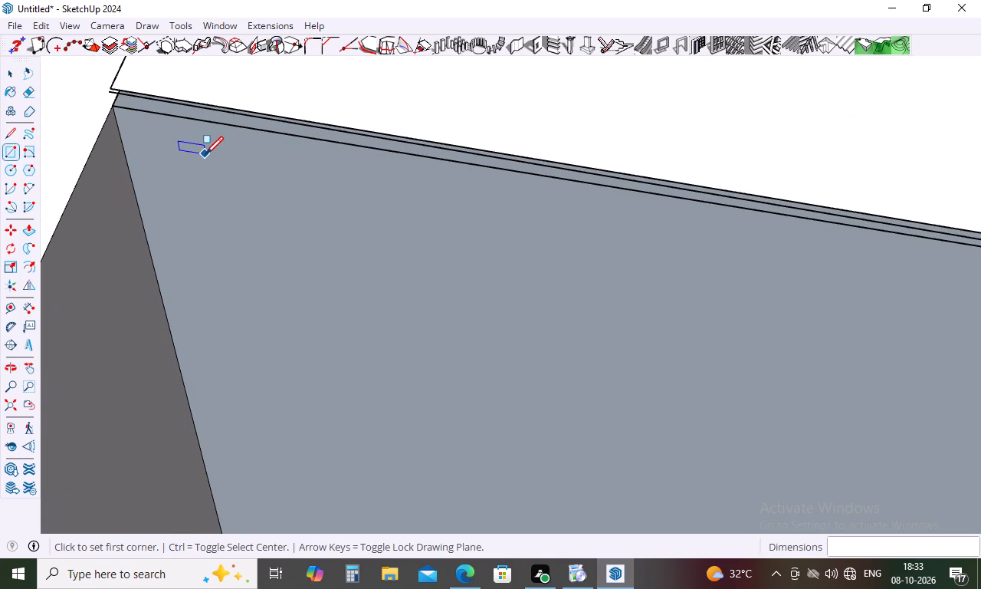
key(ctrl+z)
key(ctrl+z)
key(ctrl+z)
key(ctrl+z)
Return to the rooftop posts and undo the first edge erasure, the rear post's first rectangle and the latest line segments on its edge.
ctrl+scroll(204, 219, down, 13)
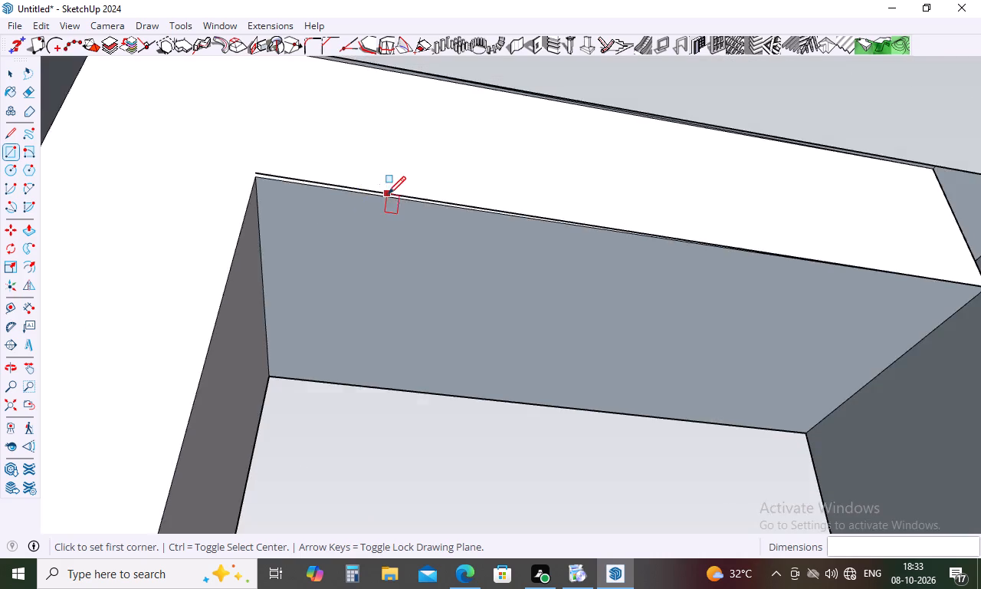
ctrl+scroll(388, 194, down, 11)
scroll(400, 246, down, 13)
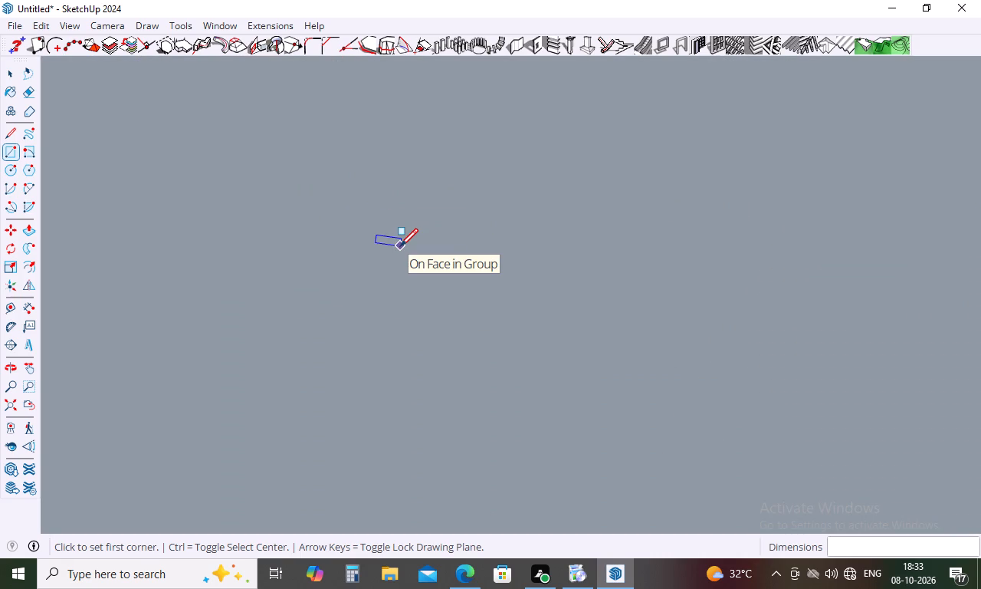
scroll(400, 246, down, 16)
scroll(400, 246, down, 5)
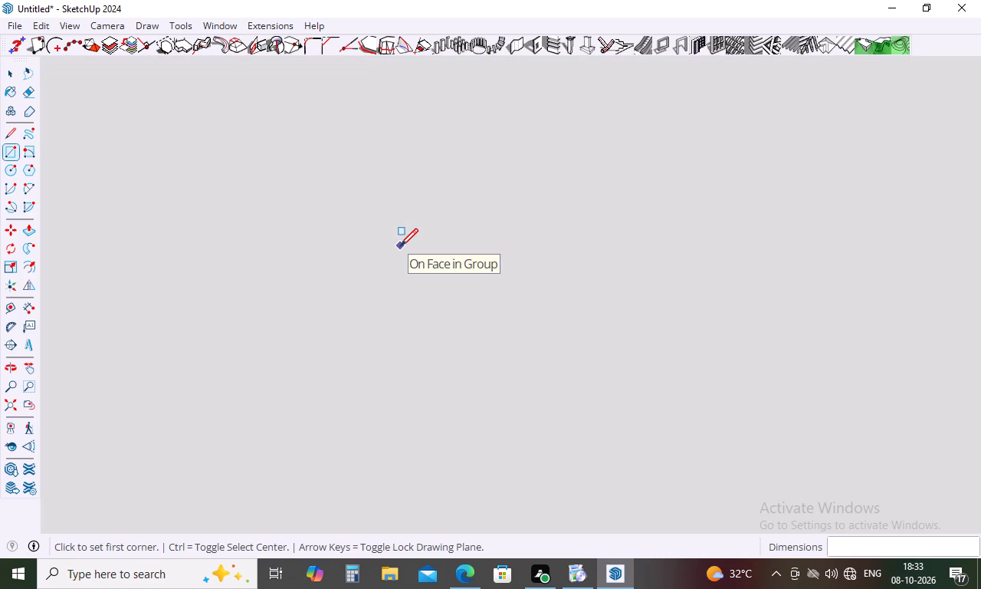
scroll(400, 246, down, 5)
scroll(400, 246, down, 20)
scroll(400, 246, down, 9)
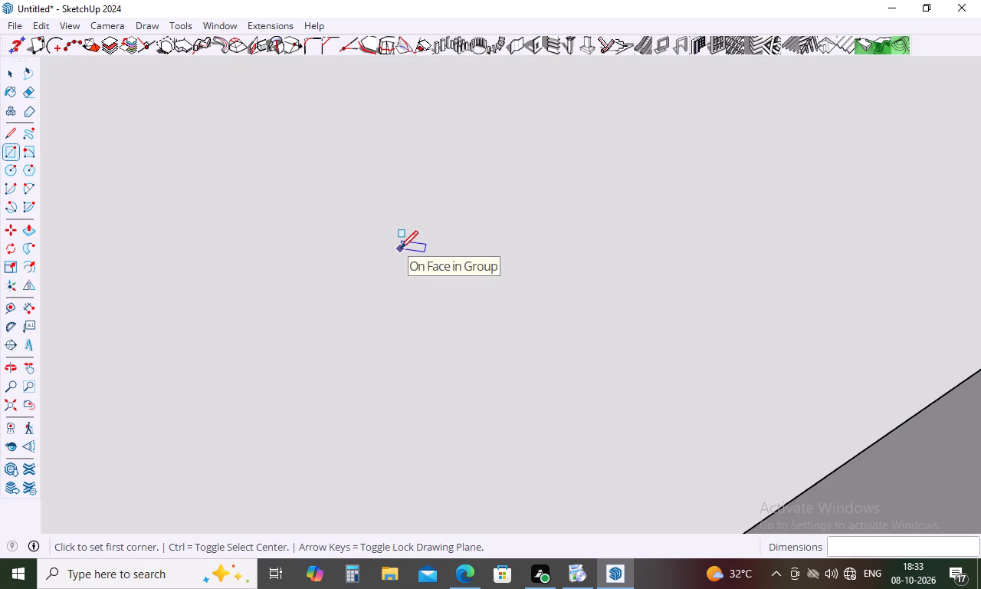
scroll(400, 248, down, 20)
scroll(400, 248, down, 10)
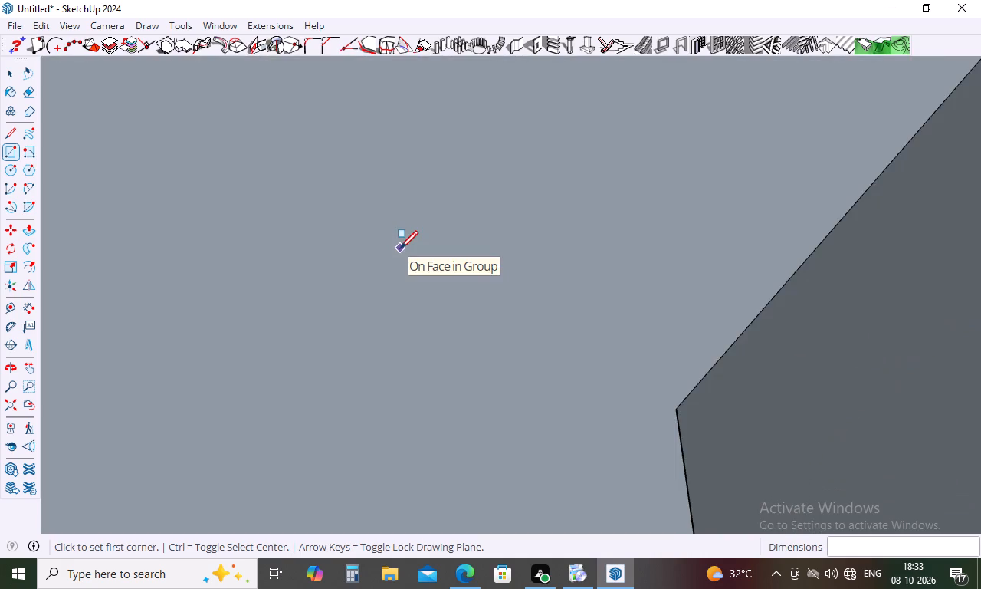
scroll(400, 248, down, 6)
scroll(400, 248, down, 20)
scroll(400, 248, down, 5)
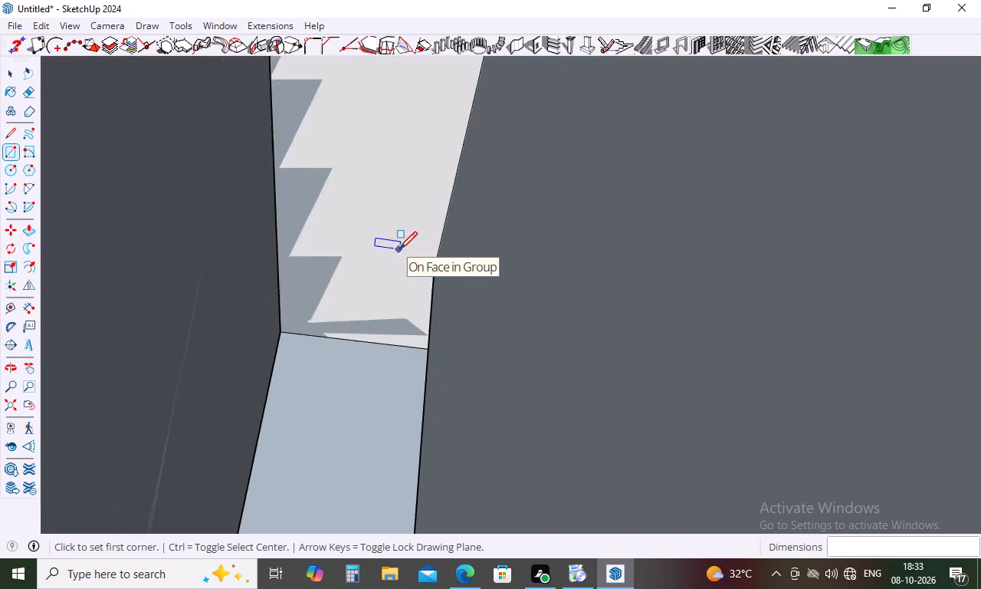
scroll(399, 249, down, 20)
scroll(399, 249, down, 16)
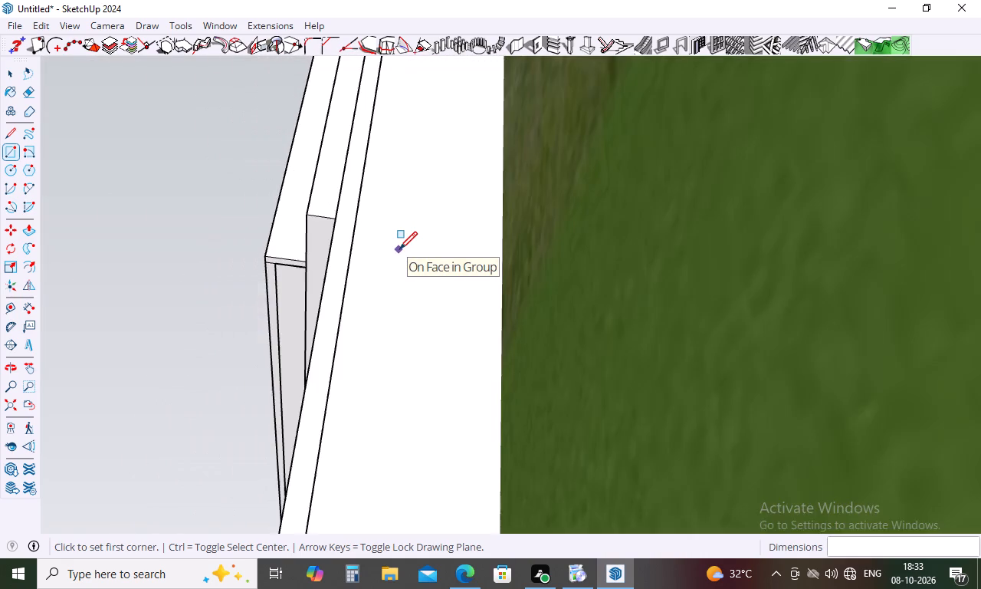
scroll(399, 249, down, 19)
scroll(399, 249, down, 6)
middle_drag(399, 249, 474, 404)
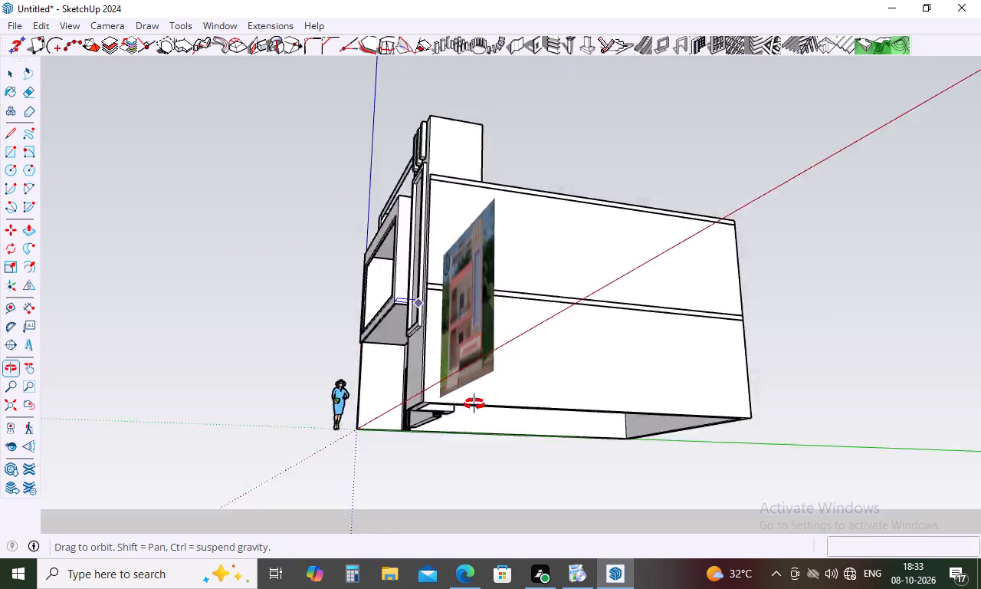
middle_drag(474, 404, 572, 514)
middle_drag(402, 307, 389, 423)
scroll(369, 158, up, 6)
scroll(479, 340, up, 10)
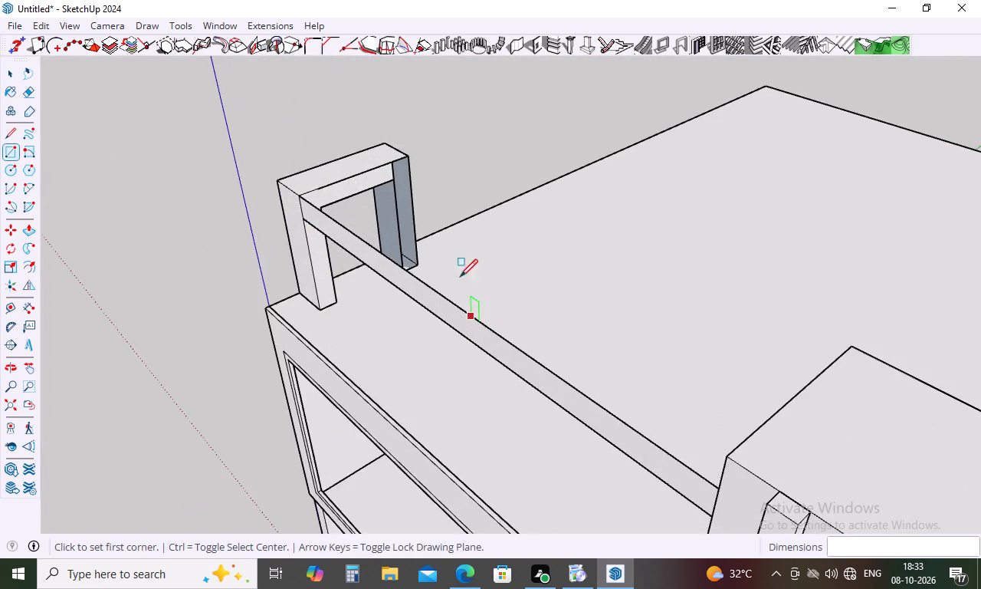
scroll(460, 277, up, 2)
middle_drag(435, 218, 319, 231)
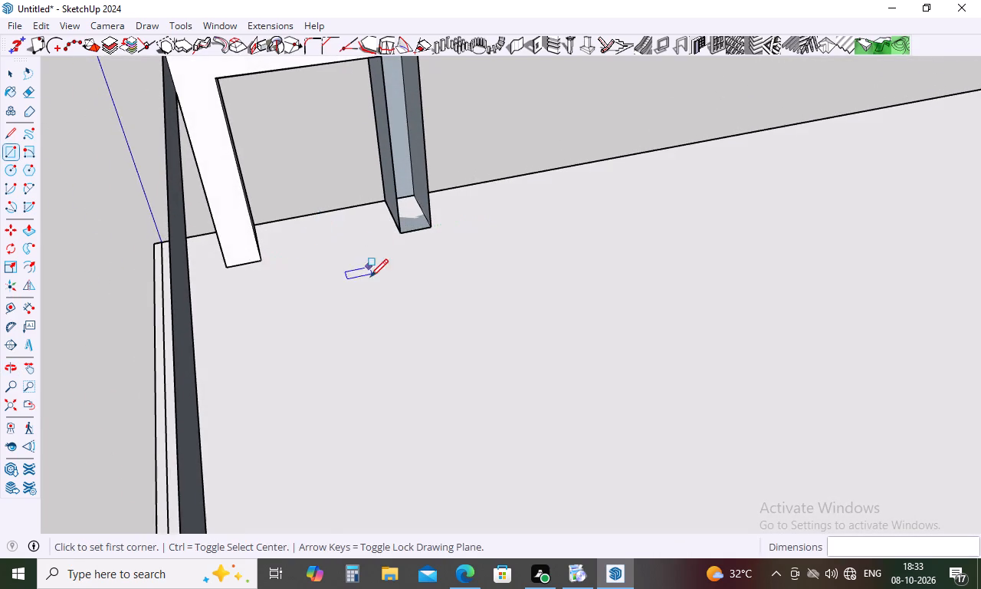
scroll(366, 294, down, 5)
scroll(396, 218, up, 5)
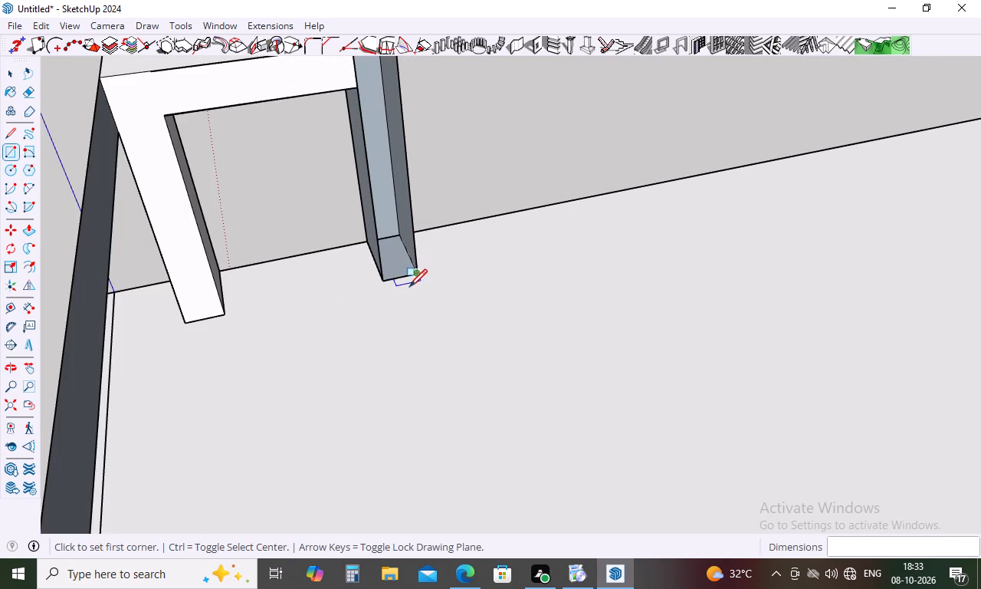
key(ctrl+z)
key(ctrl+z)
key(ctrl+z)
key(ctrl+z)
key(ctrl+z)
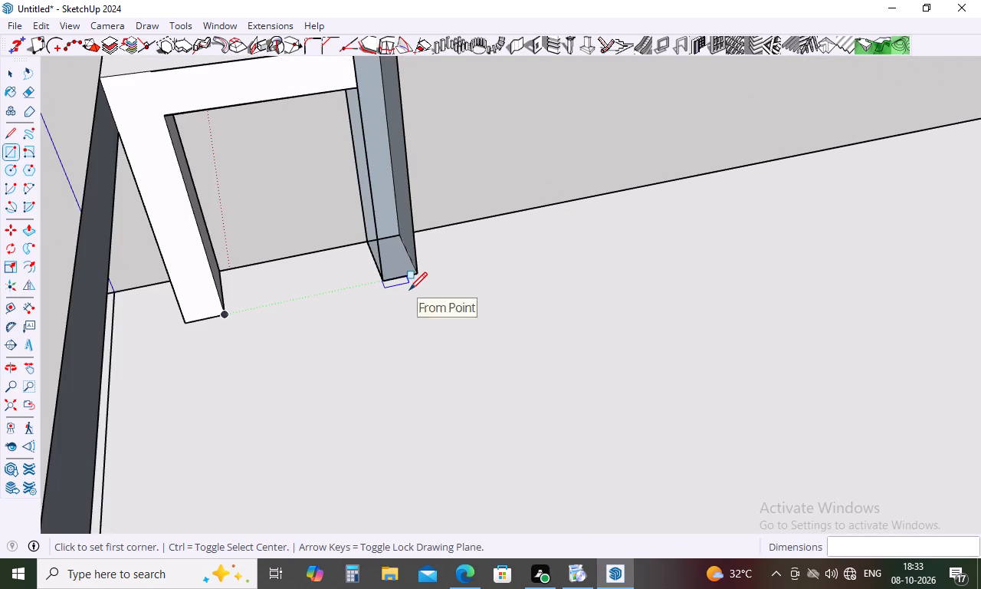
Undo the connecting beam, the post thinning and both post extrusions back to the two base rectangles on the roof.
key(ctrl+z)
key(ctrl+z)
key(ctrl+z)
key(ctrl+z)
key(ctrl+z)
key(ctrl+z)
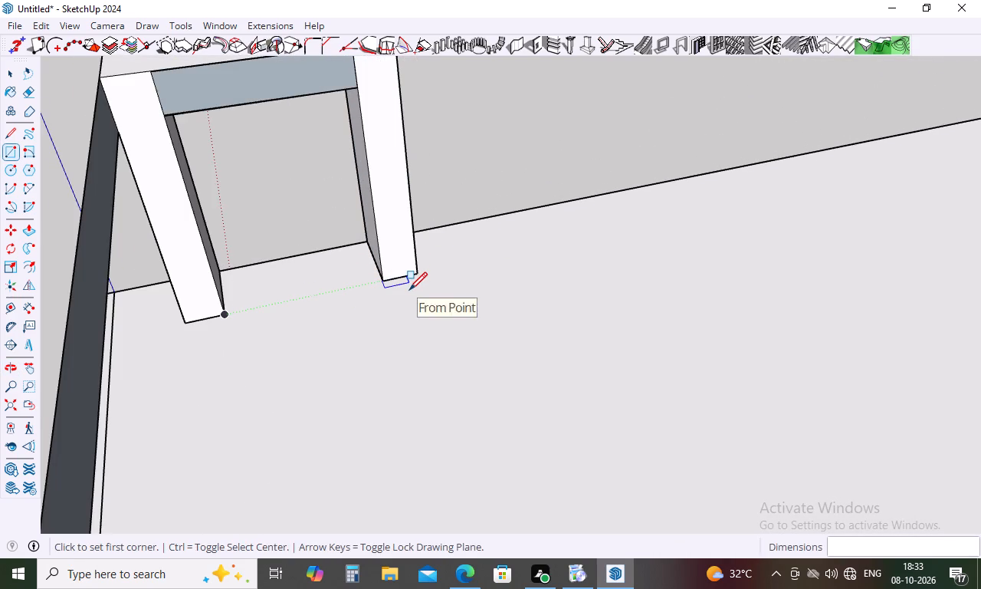
key(ctrl+z)
key(ctrl+z)
key(ctrl+z)
key(ctrl+z)
key(ctrl+z)
key(ctrl+z)
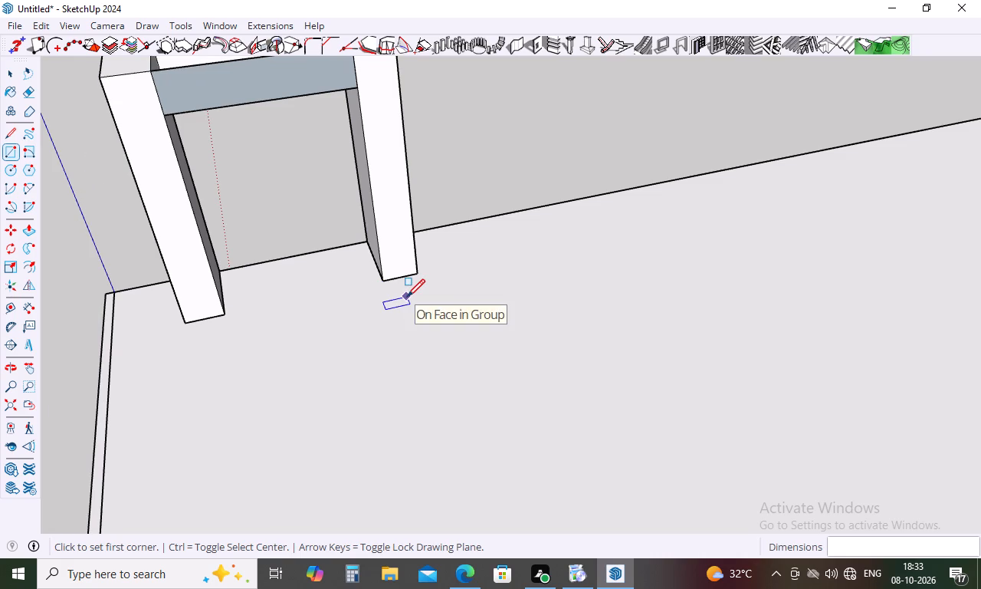
key(ctrl+z)
key(ctrl+z)
key(ctrl+z)
key(ctrl+z)
key(ctrl+z)
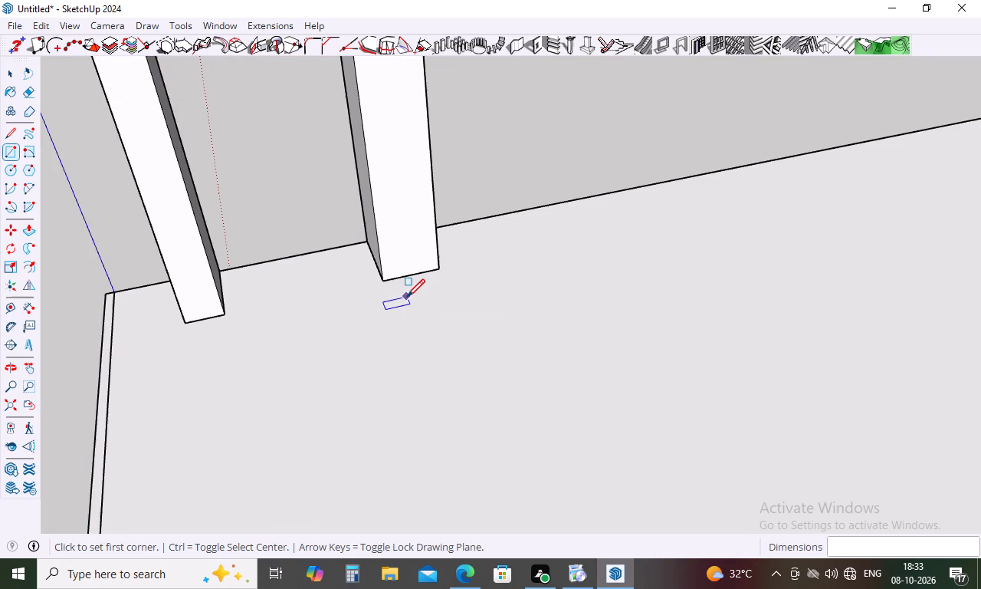
key(ctrl+z)
key(ctrl+z)
key(ctrl+z)
key(ctrl+z)
key(ctrl+z)
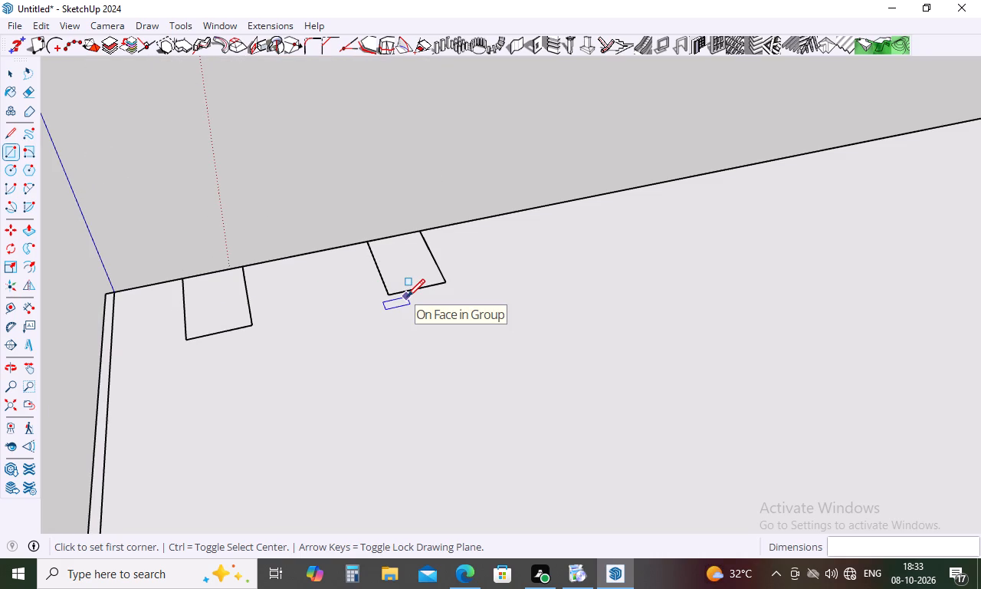
key(Escape)
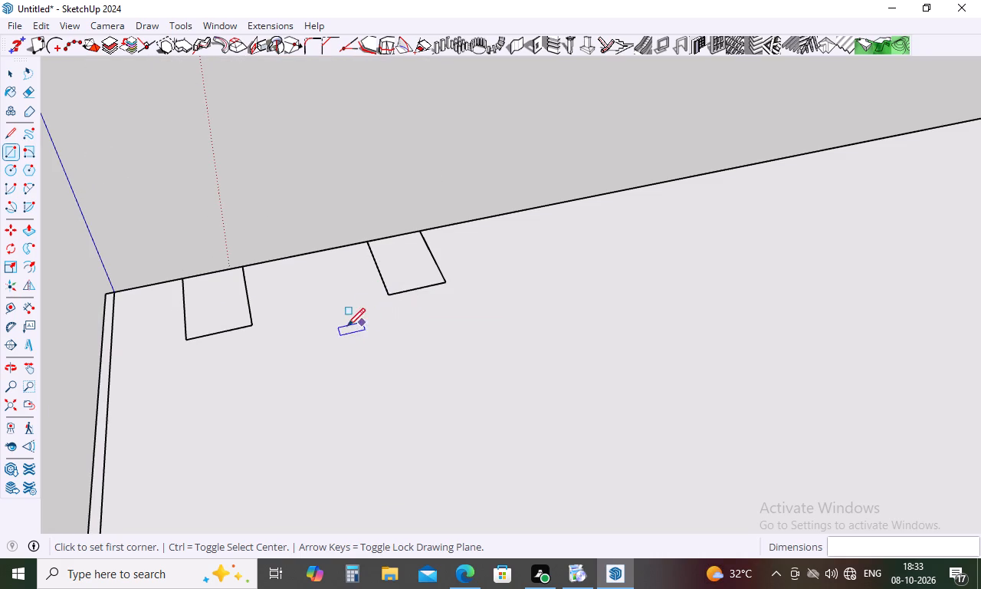
Push/Pull both base rectangles at the roof's edge up 5' to rebuild the two pergola posts.
key(p)
click(234, 316)
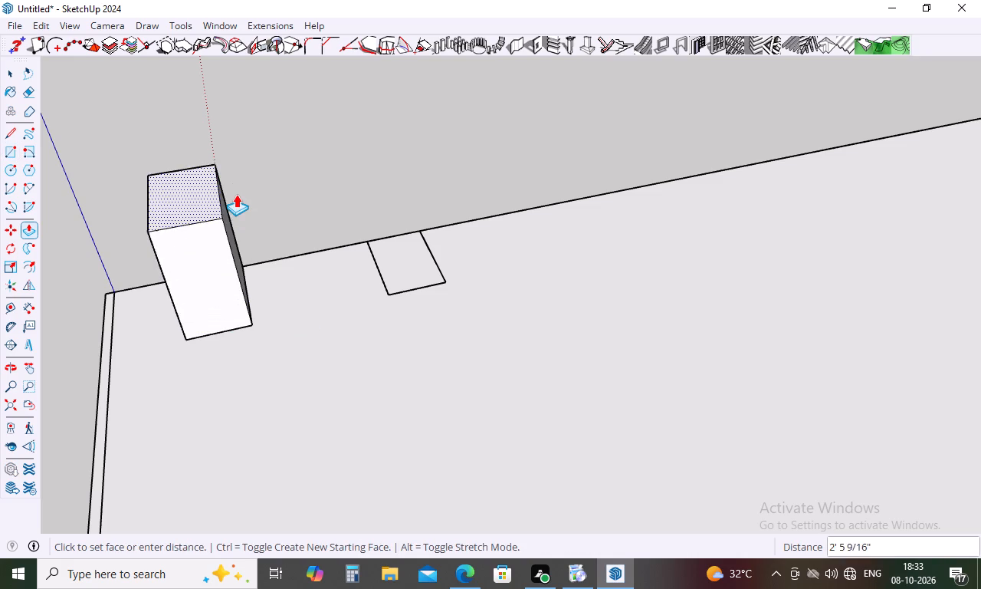
text(5')
key(Return)
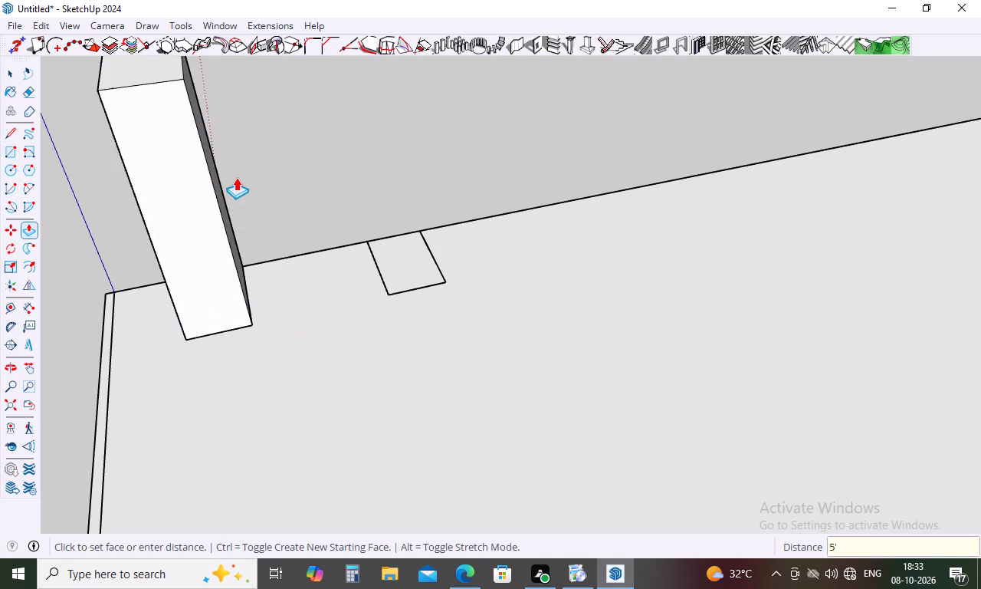
double_click(400, 271)
Thin both rooftop posts by pushing in one broad side face of each by the same distance.
scroll(396, 301, down, 4)
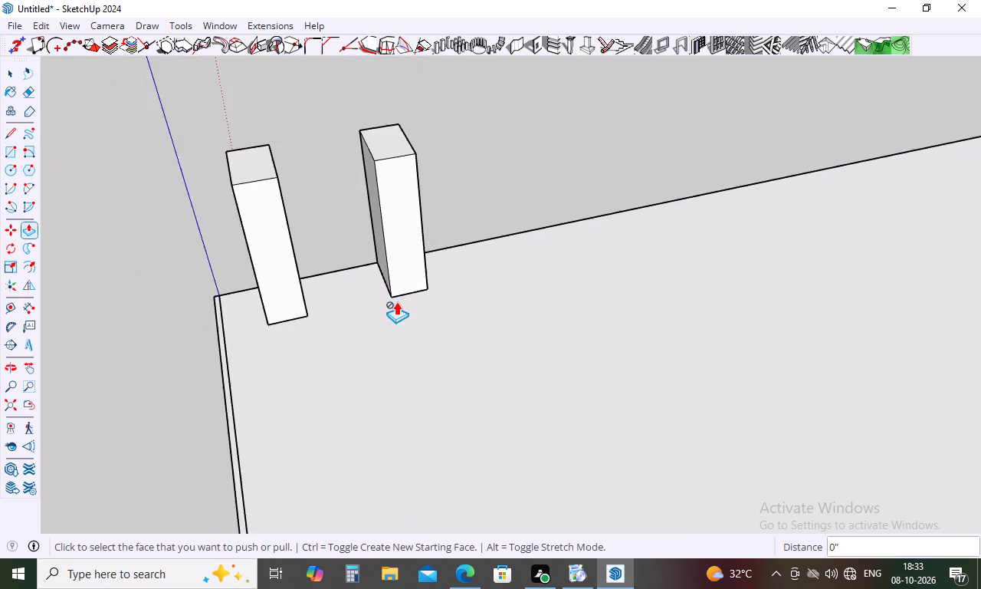
scroll(396, 301, down, 6)
middle_drag(405, 320, 784, 215)
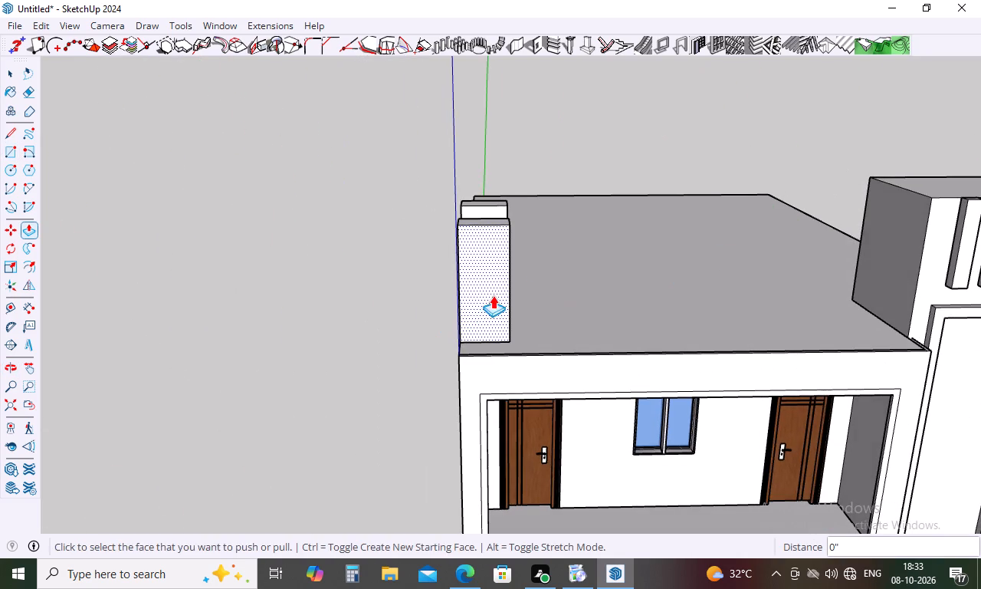
scroll(527, 272, up, 6)
middle_drag(540, 265, 241, 410)
scroll(359, 285, up, 2)
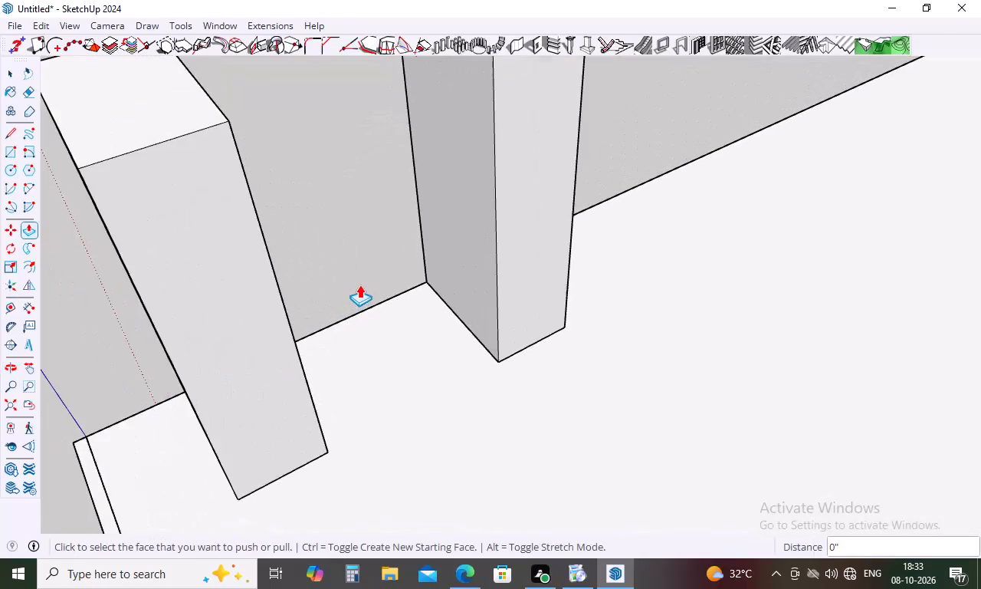
scroll(359, 285, up, 1)
middle_drag(359, 285, 176, 227)
click(286, 219)
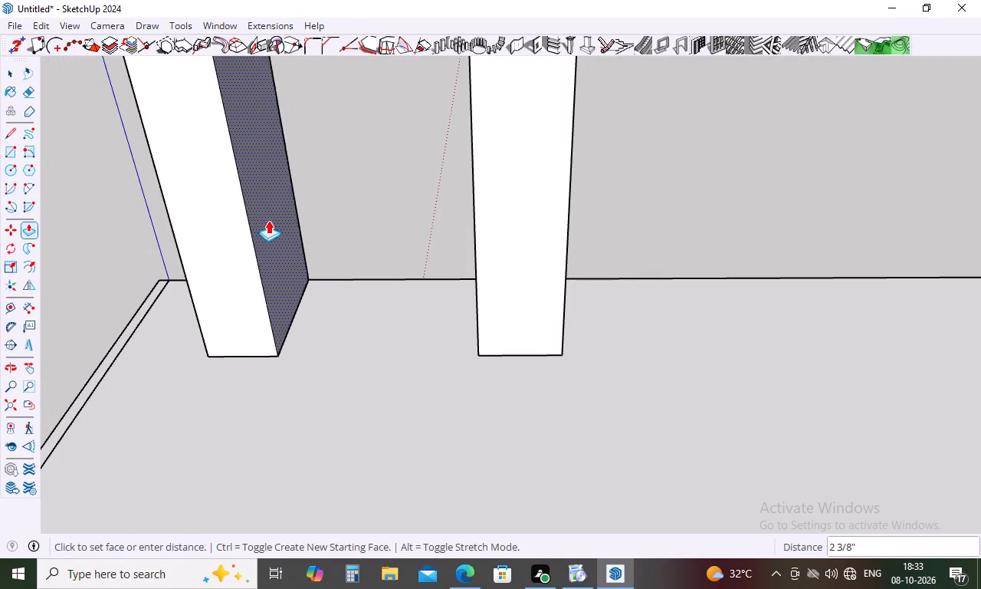
click(251, 222)
scroll(600, 244, down, 4)
middle_drag(602, 244, 353, 264)
double_click(559, 255)
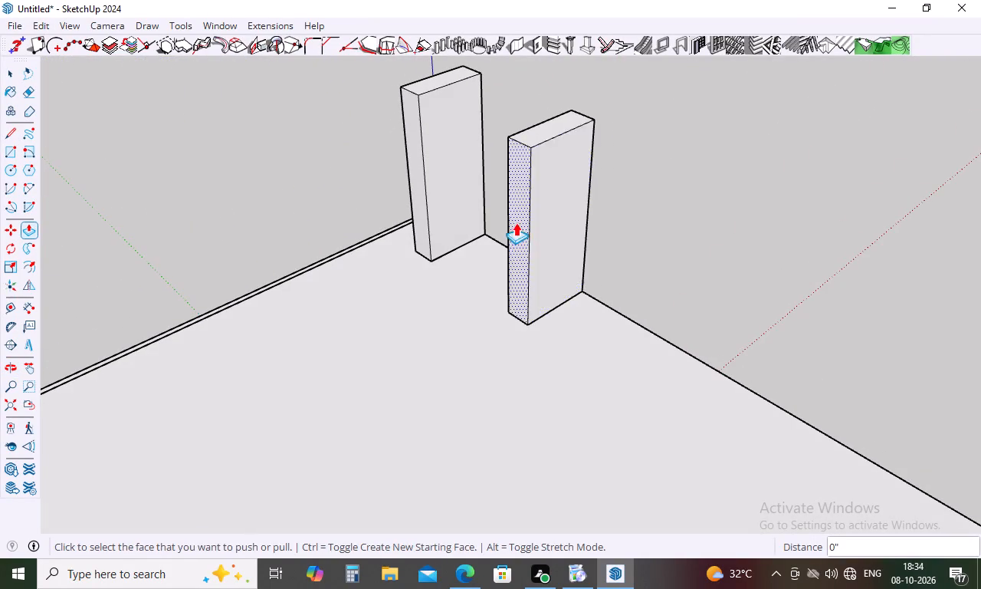
Draw a rectangle bridging the gap between the two post tops, from corner to opposite corner.
scroll(516, 222, down, 4)
middle_drag(516, 232, 721, 243)
key(Escape)
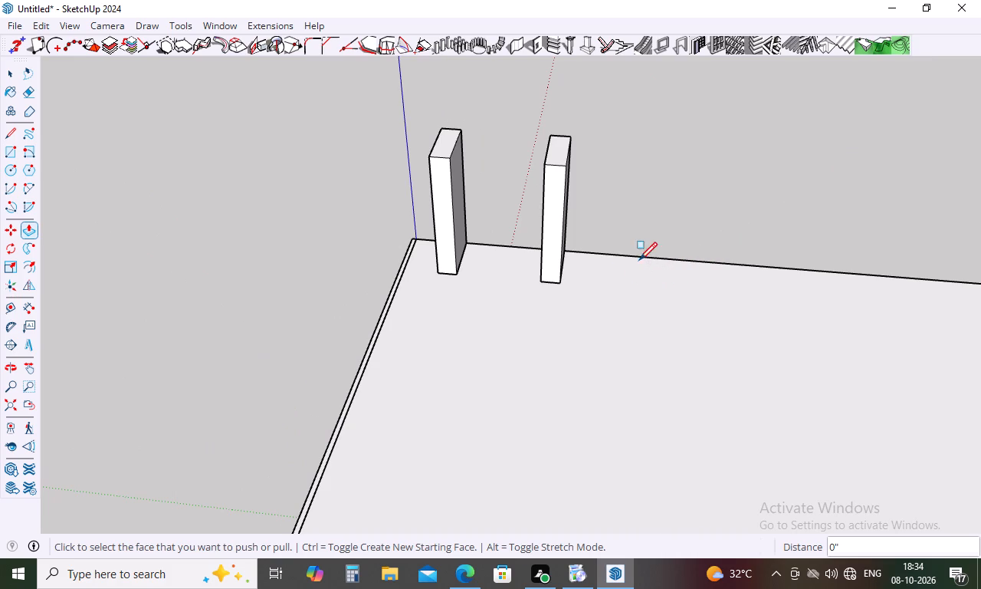
key(r)
click(451, 157)
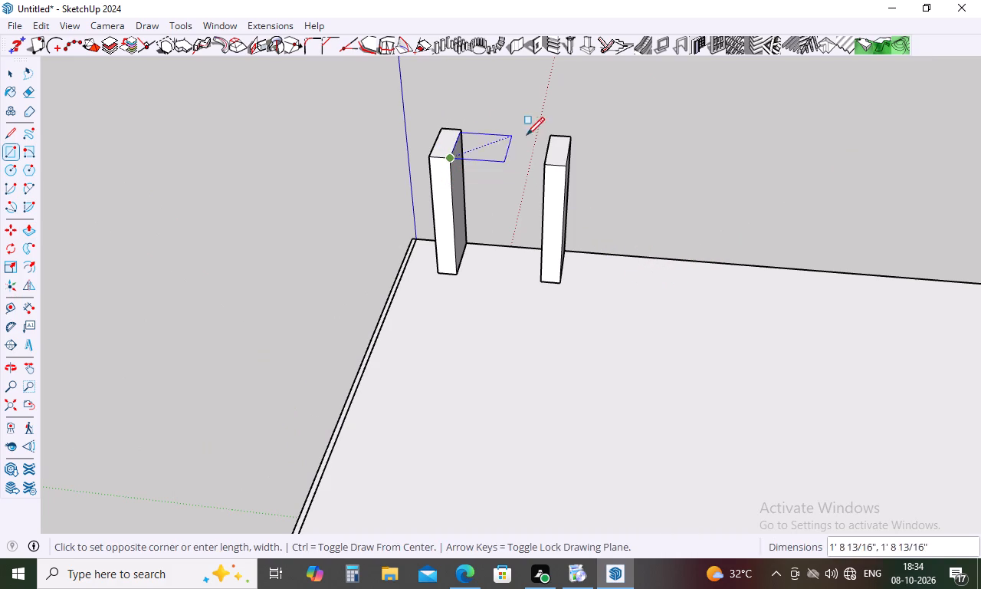
click(555, 135)
Push/Pull the bridging rectangle down 9" to form the connecting beam between the posts.
key(p)
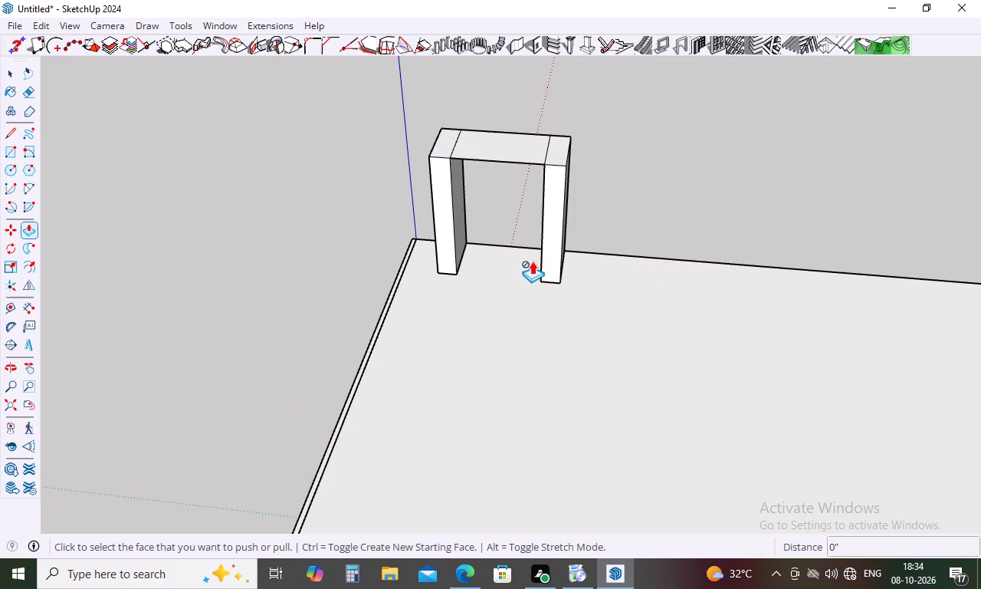
middle_drag(532, 261, 559, 81)
scroll(556, 97, down, 10)
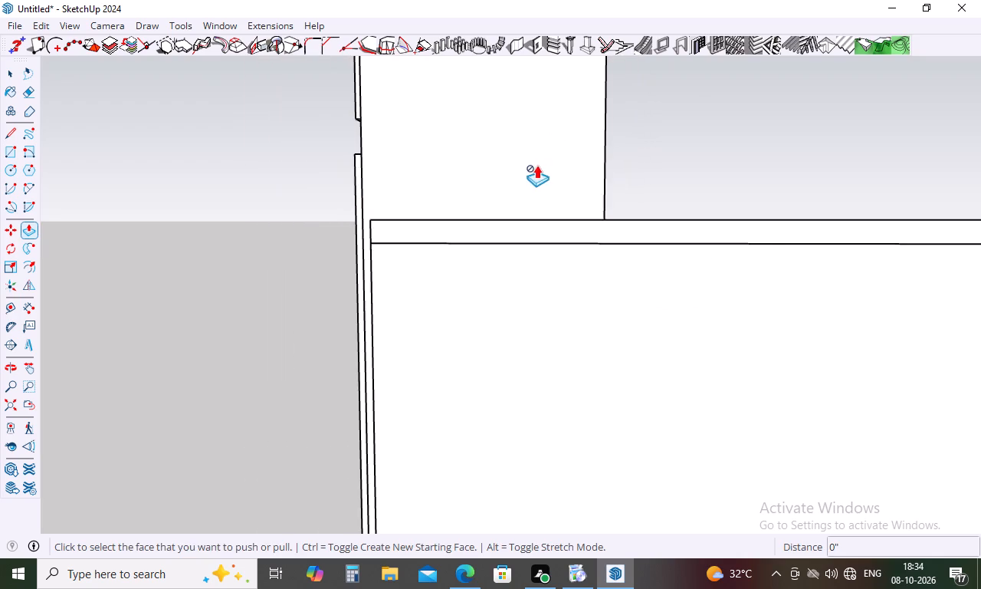
middle_drag(536, 174, 775, 260)
scroll(463, 148, down, 15)
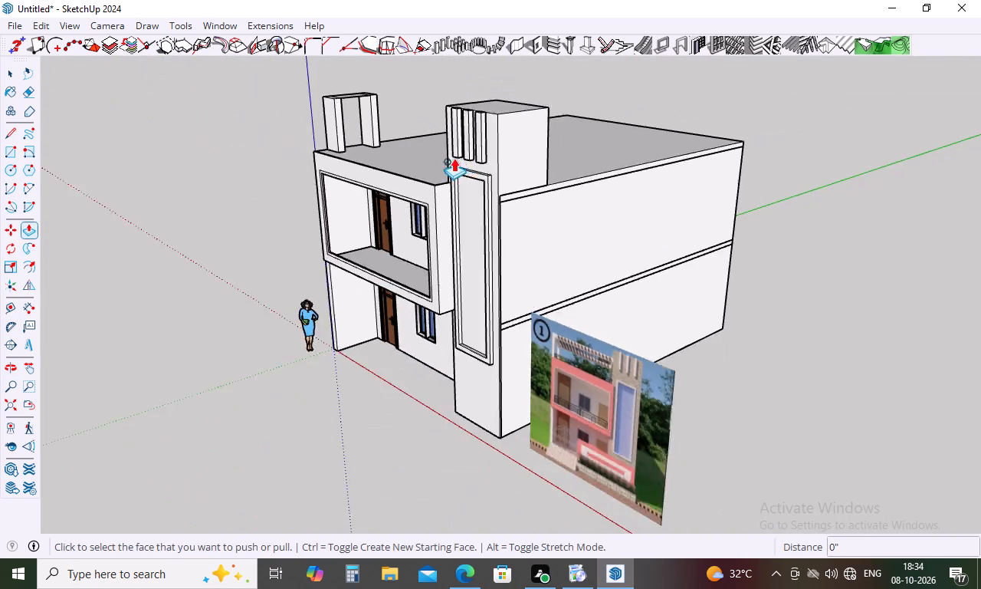
scroll(356, 86, up, 18)
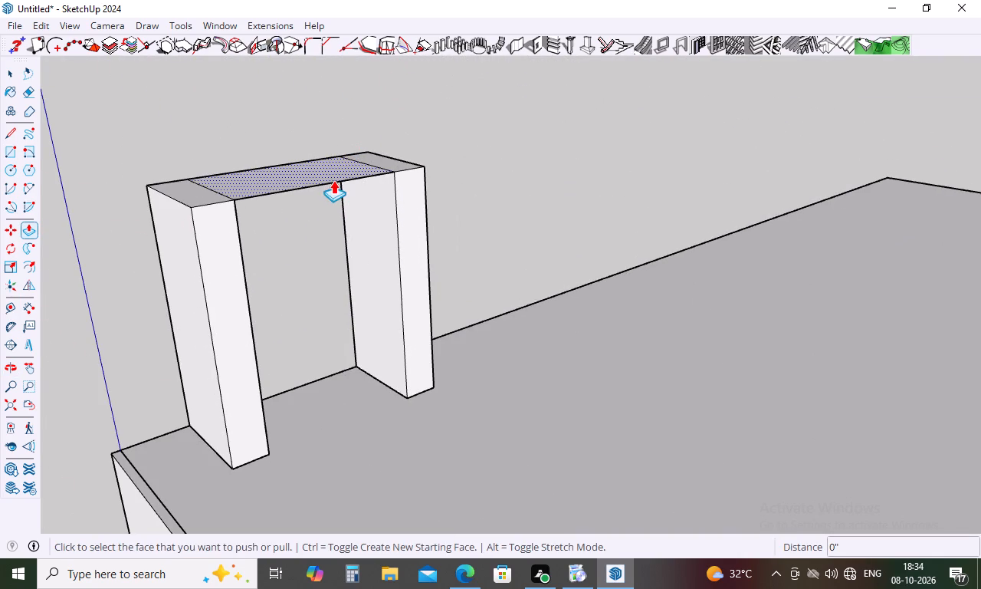
click(333, 180)
key(Escape)
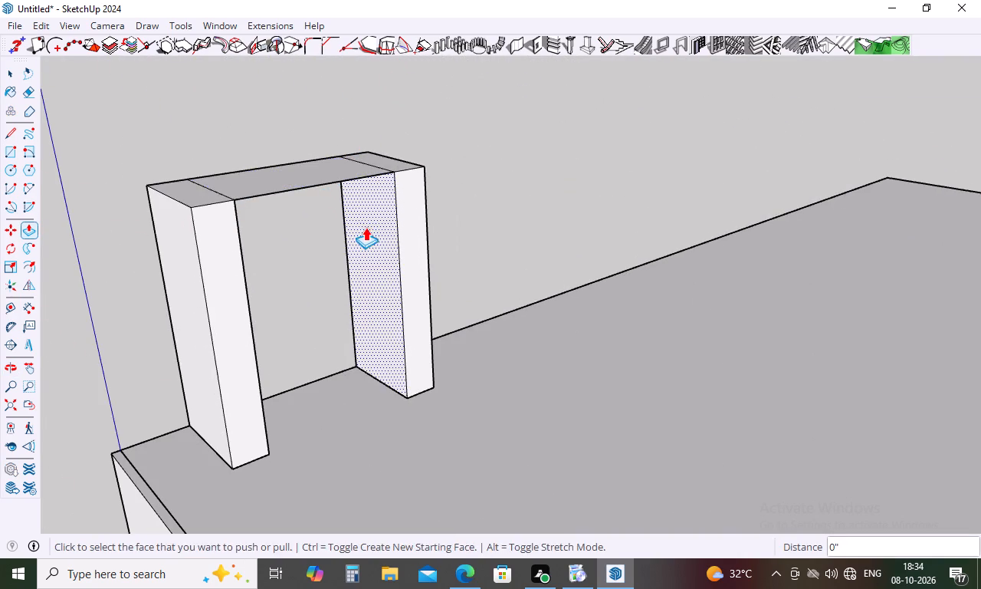
middle_drag(366, 227, 348, 97)
click(313, 166)
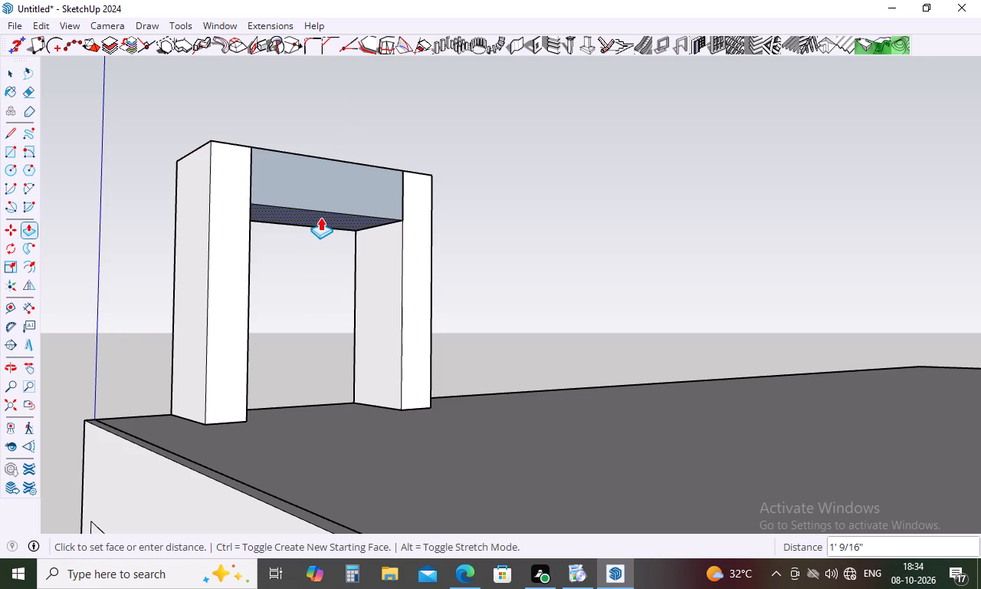
key(9)
key(Return)
Cover the beam's open top between the posts with a rectangle about 3' 2 5/8" by 2' 15/16".
middle_drag(342, 215, 342, 258)
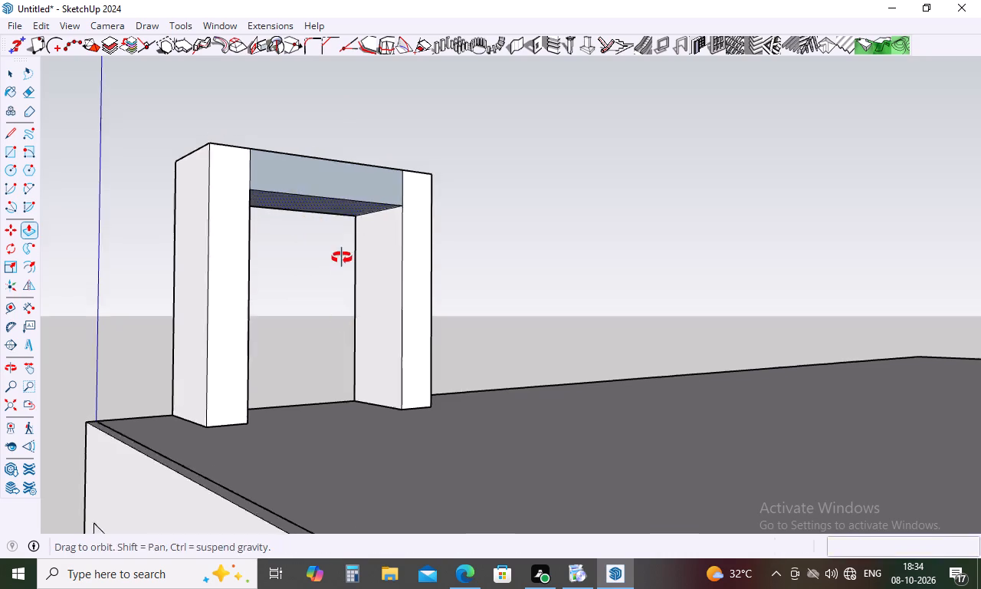
middle_drag(342, 258, 342, 398)
scroll(318, 198, down, 3)
middle_drag(323, 170, 347, 304)
key(Escape)
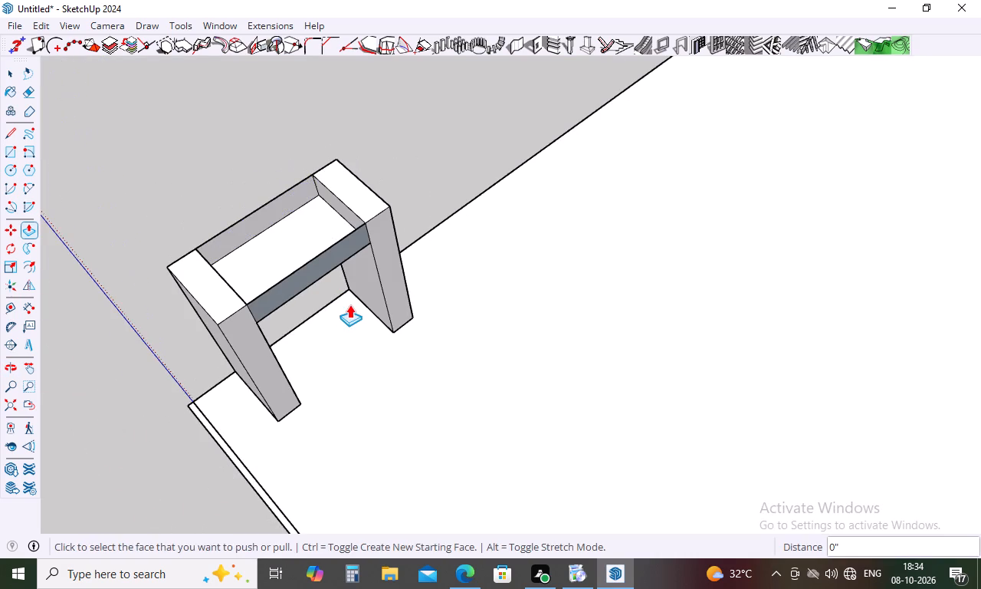
key(r)
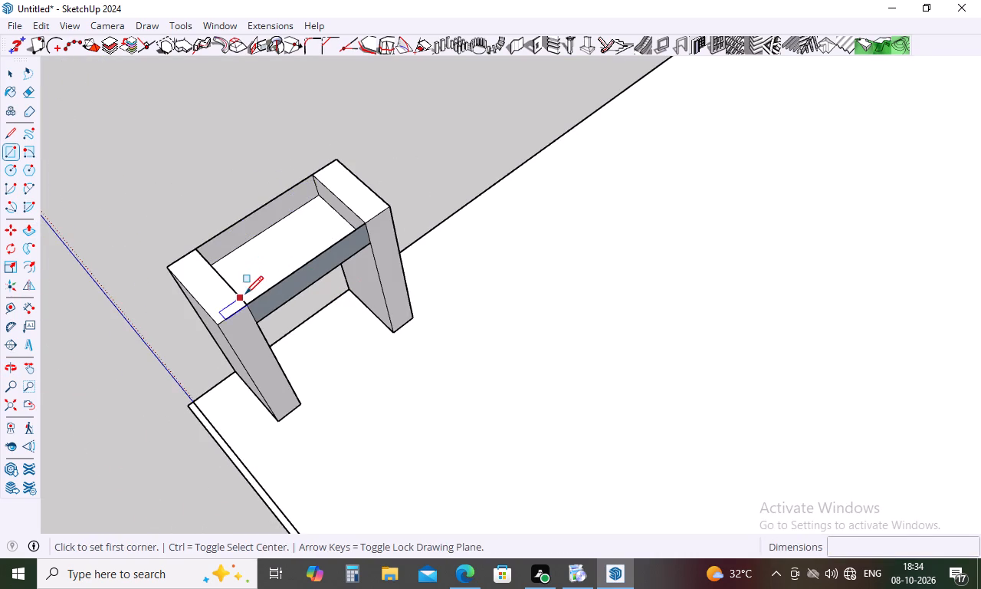
click(245, 302)
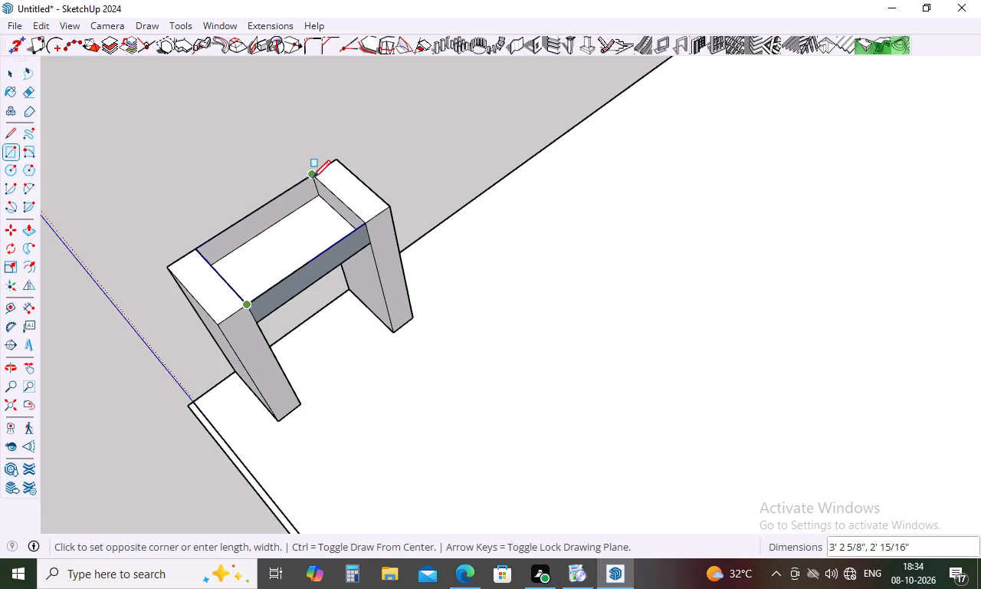
click(313, 178)
key(Escape)
Erase the seam edges between the beam and both posts on the top face and the roof-facing side.
key(e)
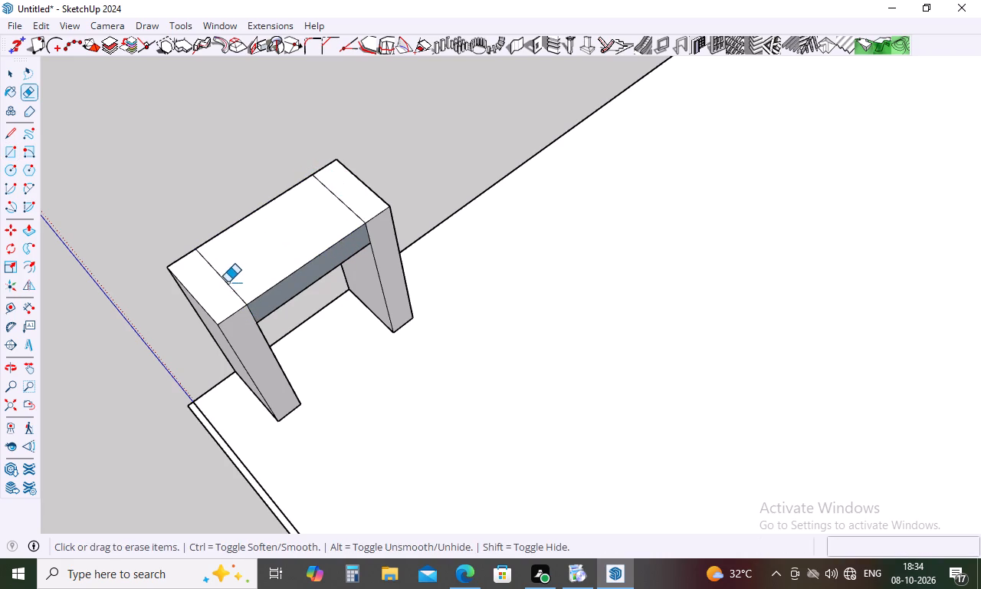
click(228, 282)
drag(356, 217, 348, 219)
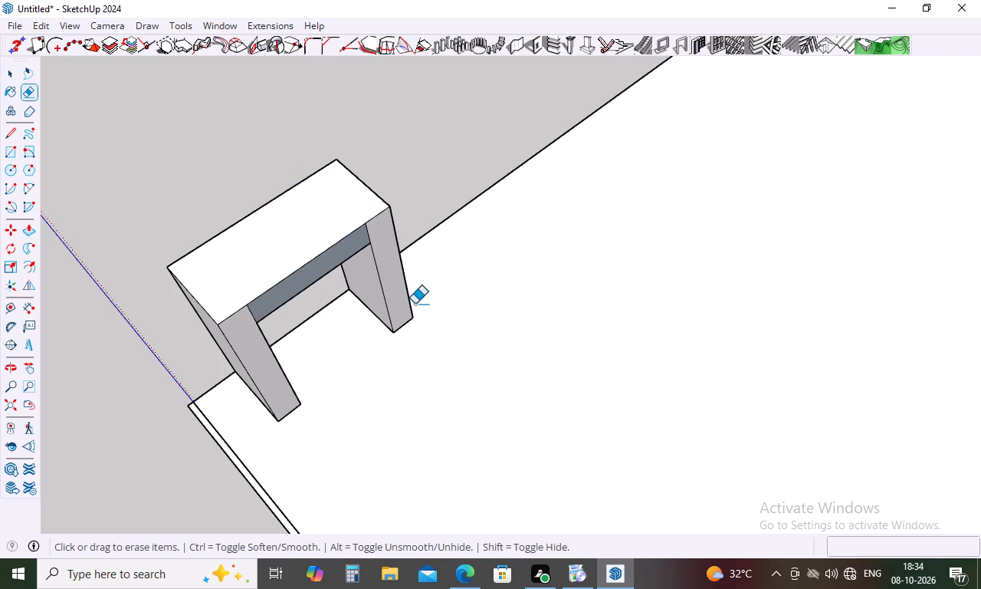
middle_drag(325, 303, 290, 168)
scroll(248, 218, up, 5)
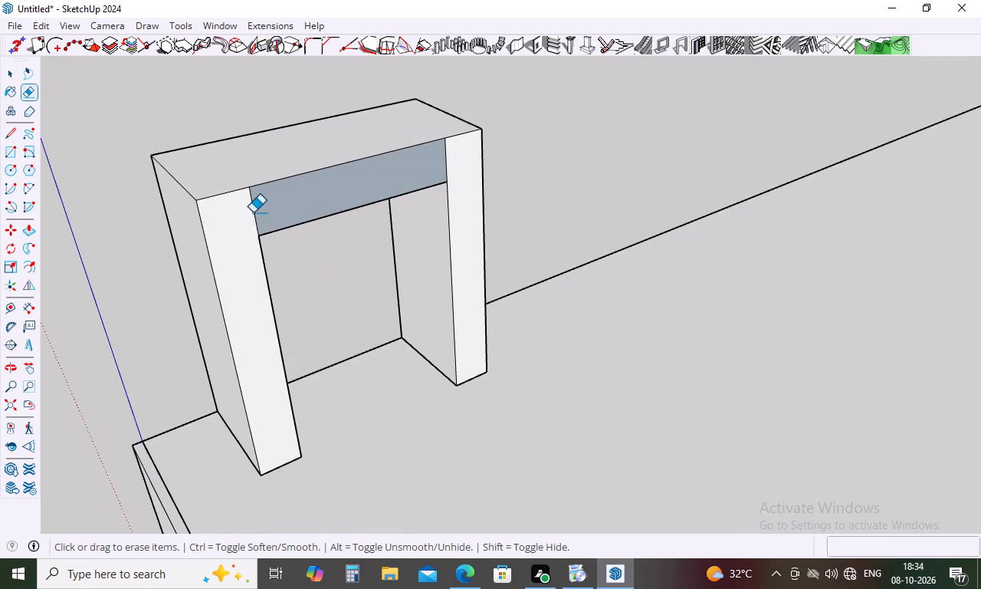
click(253, 212)
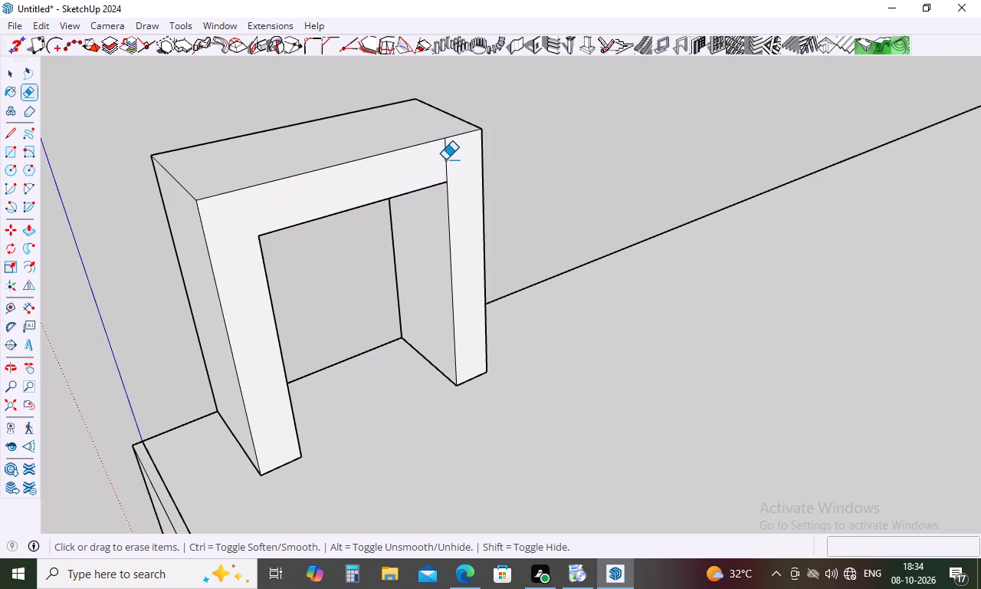
click(445, 160)
Draw an upright rectangle about 16' 11 1/16" by 8 1/2" from the pergola frame's top corner to the tower's edge.
scroll(410, 213, down, 10)
middle_drag(418, 258, 506, 240)
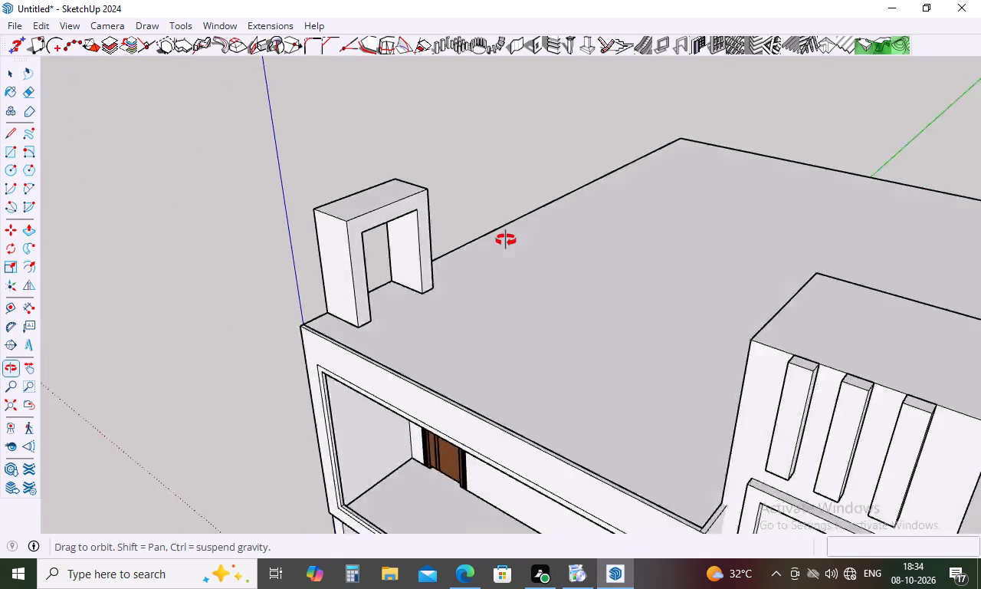
middle_drag(506, 240, 612, 206)
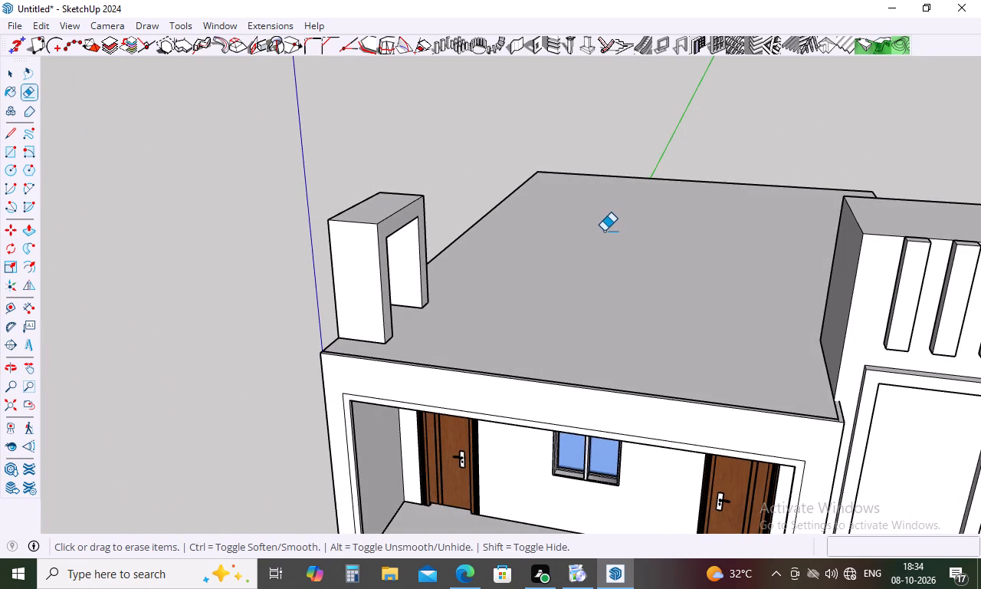
key(Escape)
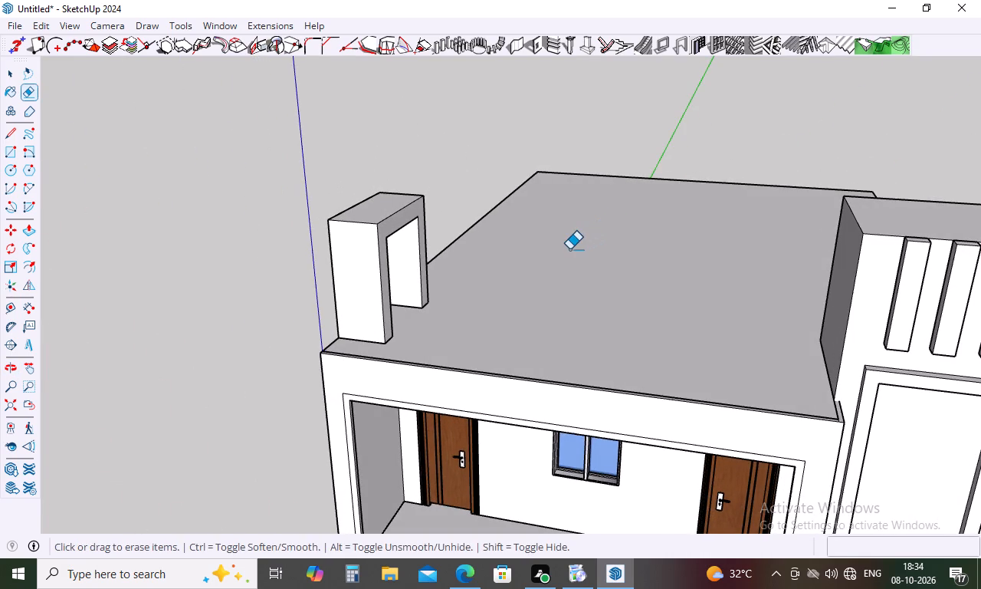
key(r)
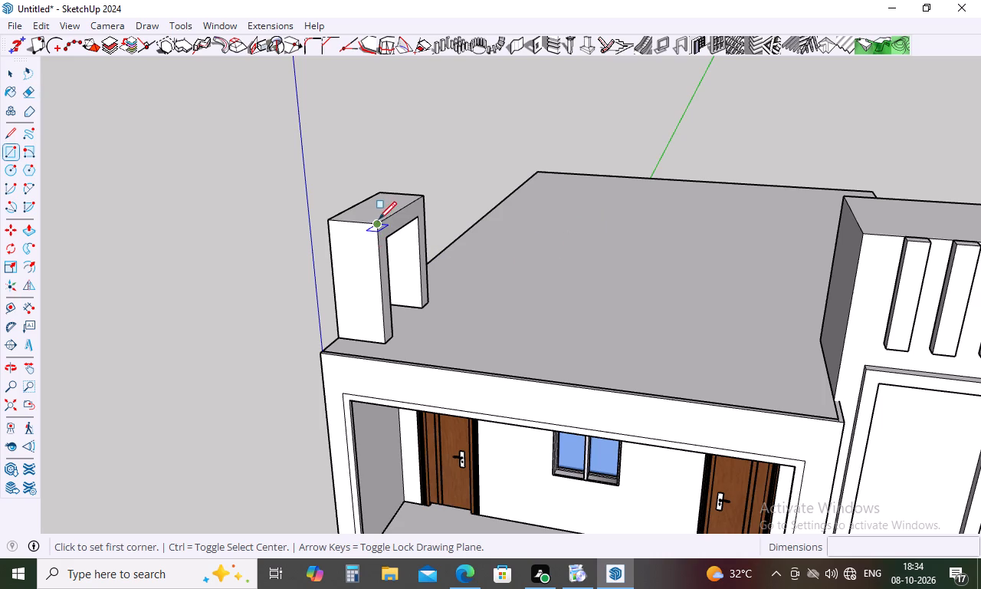
click(376, 223)
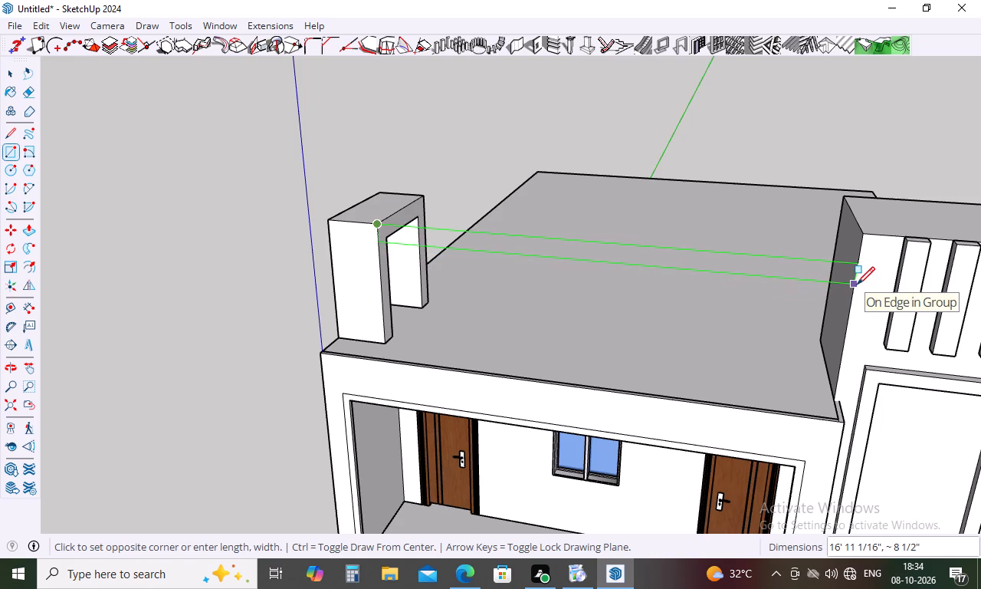
click(857, 285)
scroll(747, 207, down, 4)
middle_drag(755, 205, 484, 293)
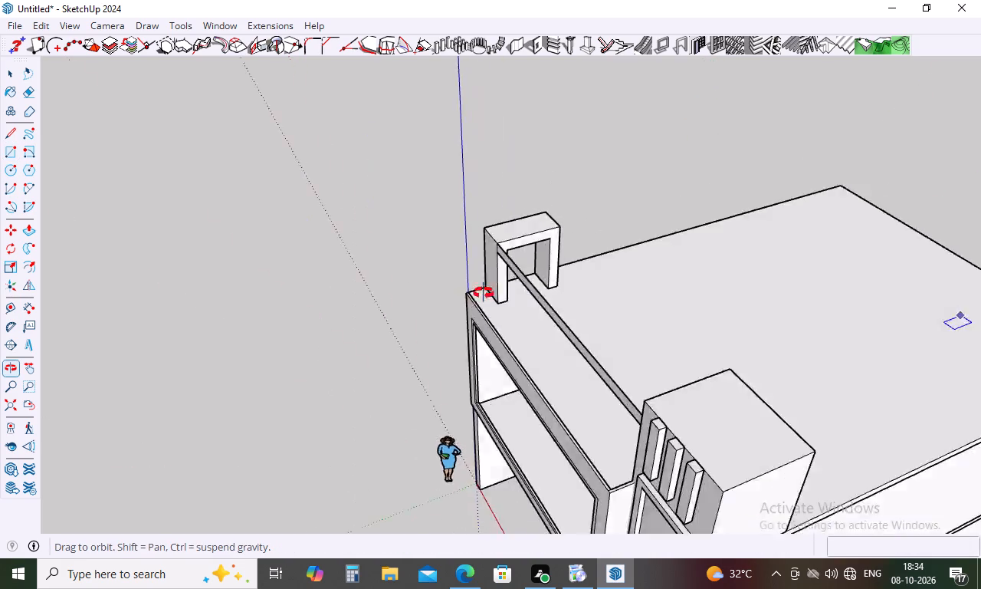
middle_drag(484, 293, 290, 262)
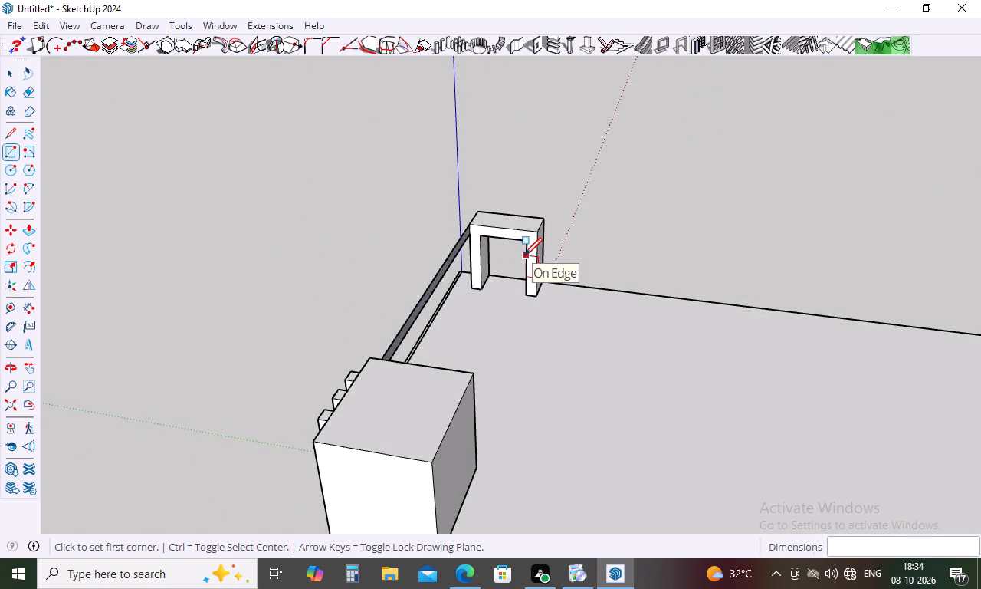
Undo the long upright rectangle between the pergola frame and the tower.
scroll(524, 255, down, 4)
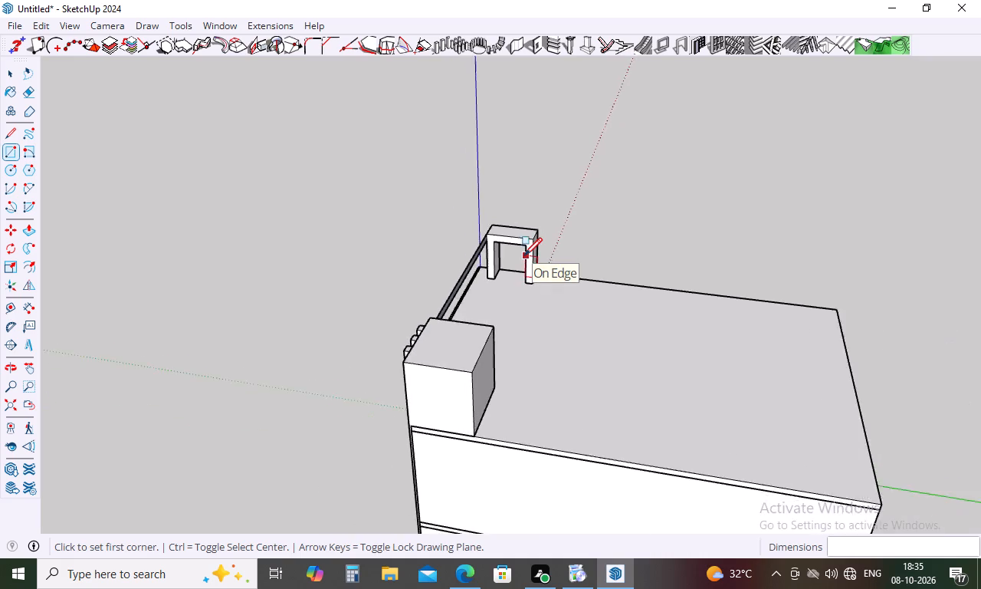
scroll(524, 255, down, 6)
middle_drag(522, 313, 918, 150)
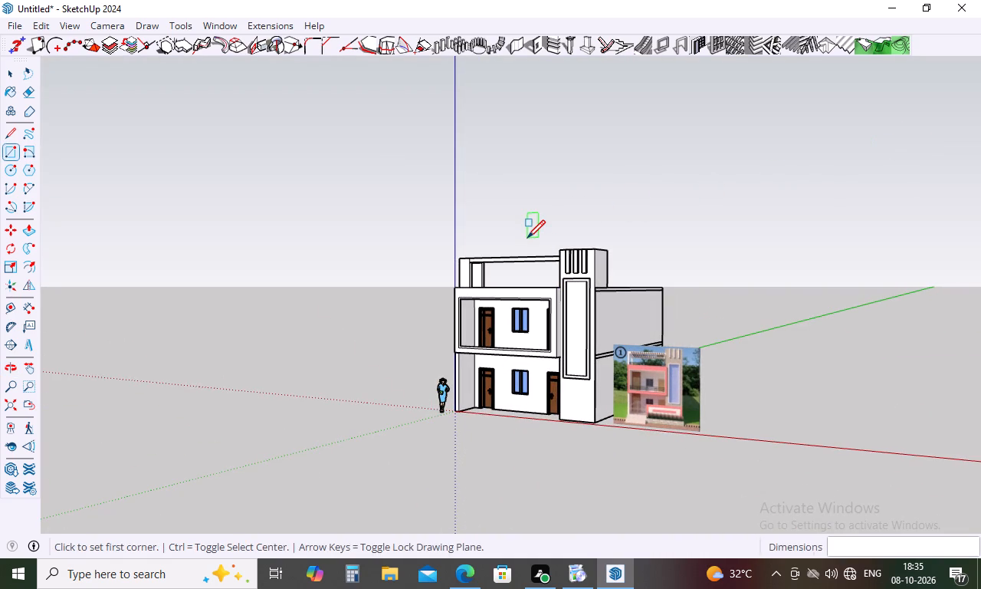
key(ctrl+z)
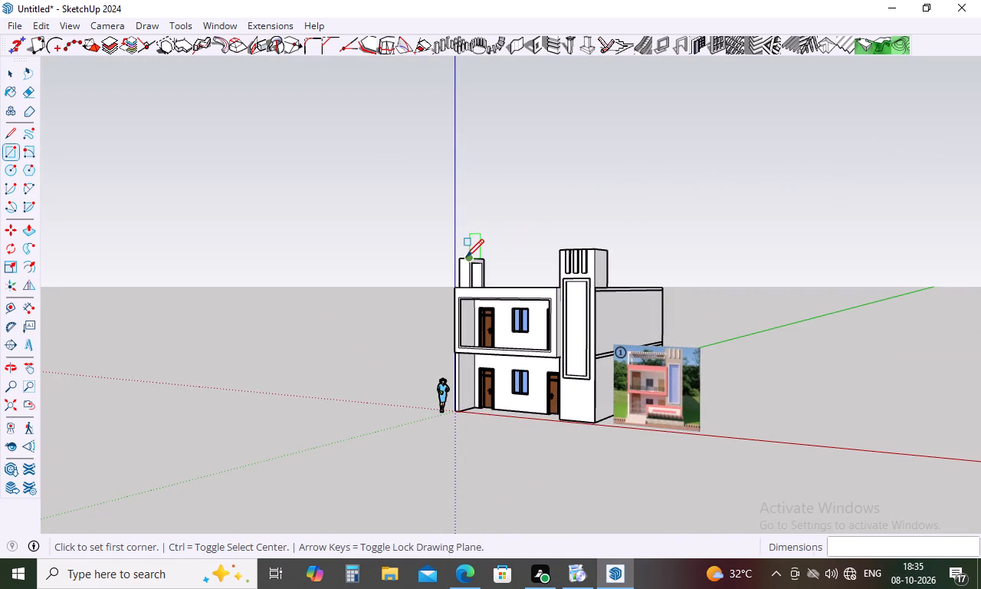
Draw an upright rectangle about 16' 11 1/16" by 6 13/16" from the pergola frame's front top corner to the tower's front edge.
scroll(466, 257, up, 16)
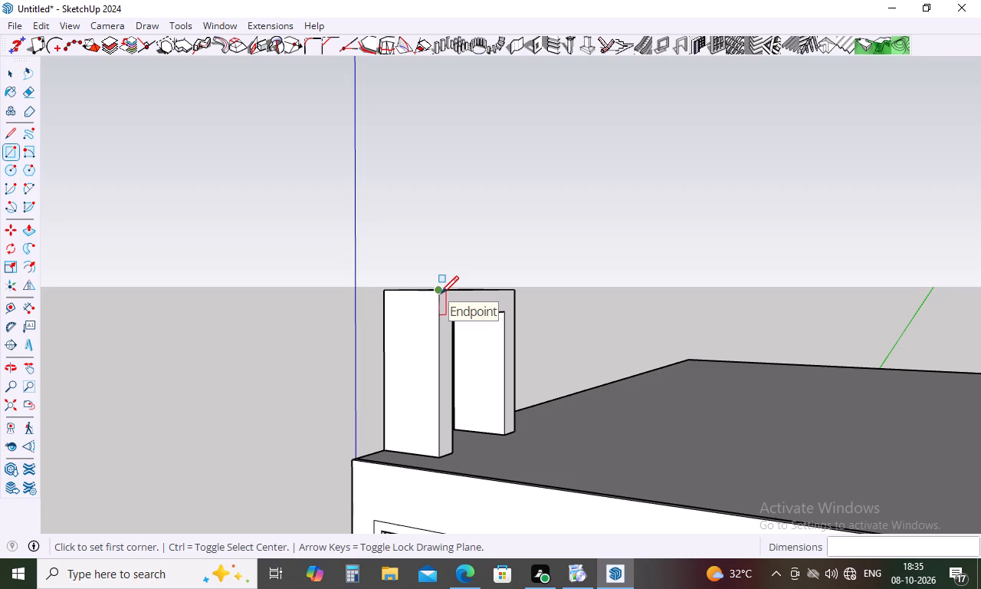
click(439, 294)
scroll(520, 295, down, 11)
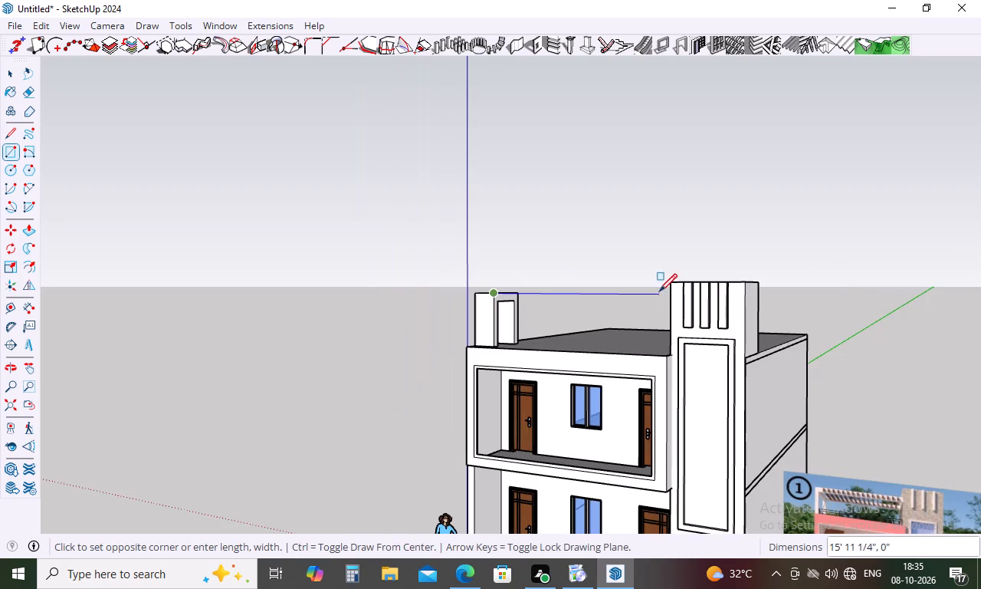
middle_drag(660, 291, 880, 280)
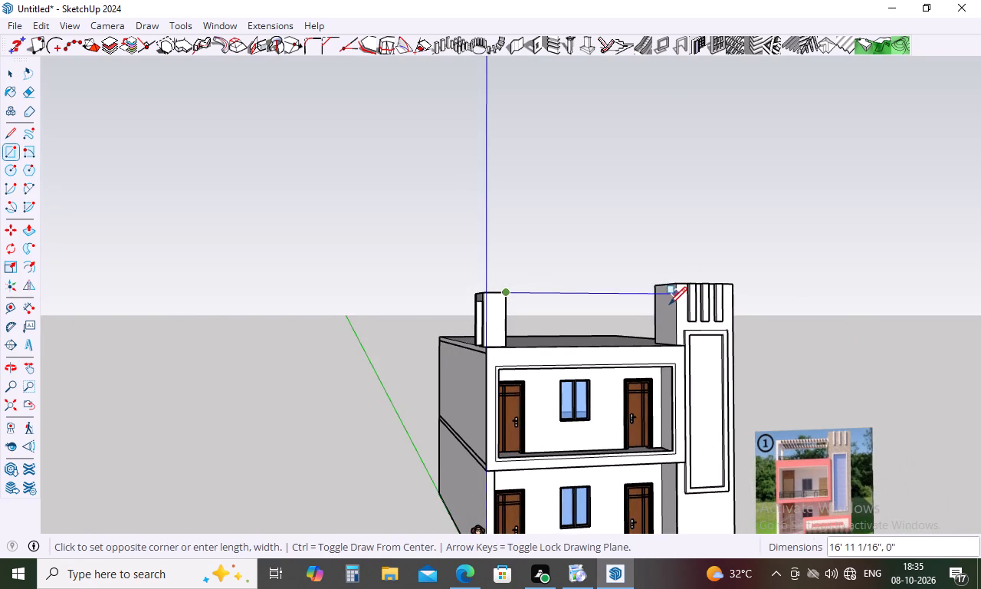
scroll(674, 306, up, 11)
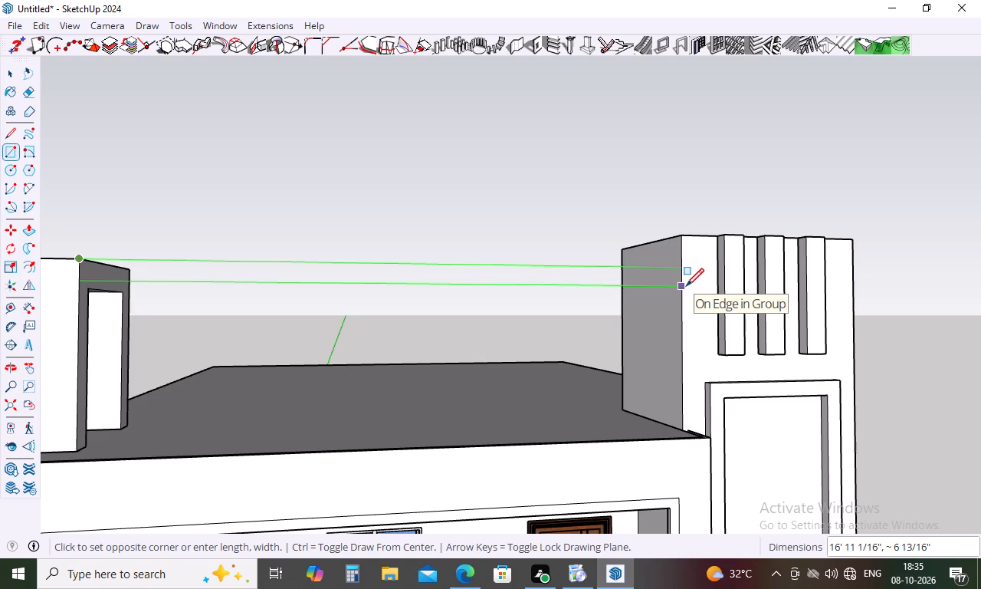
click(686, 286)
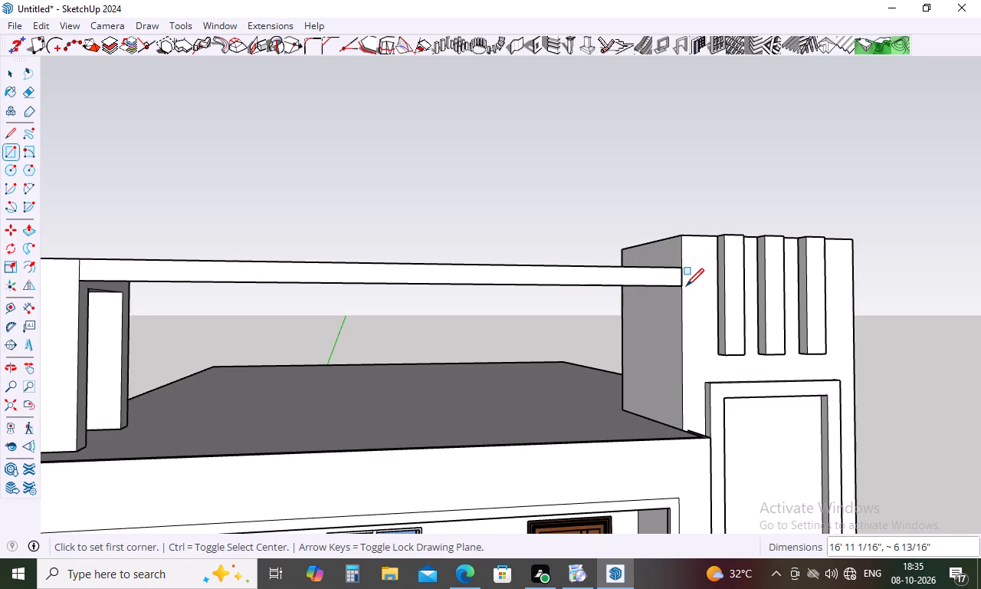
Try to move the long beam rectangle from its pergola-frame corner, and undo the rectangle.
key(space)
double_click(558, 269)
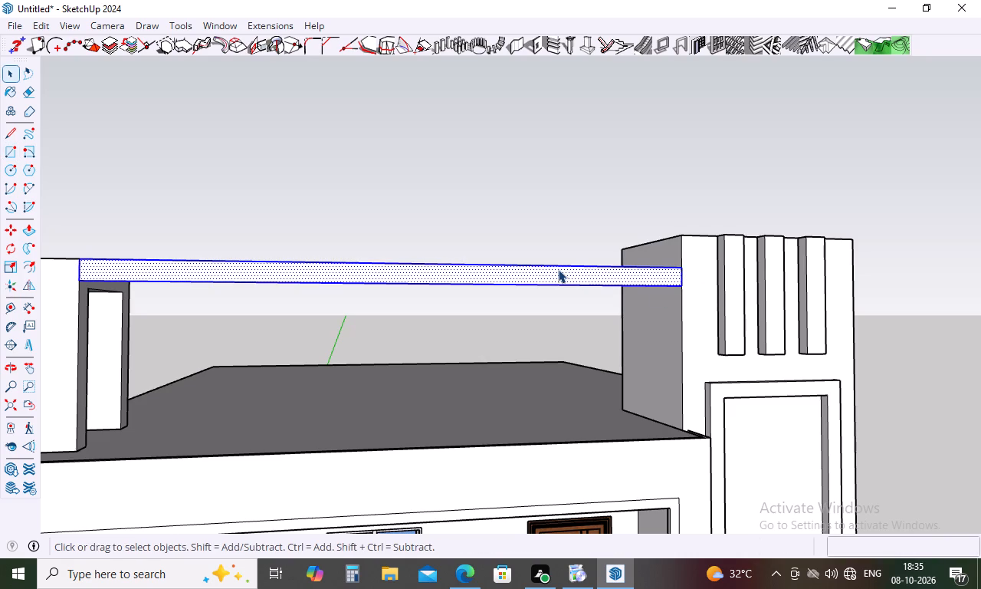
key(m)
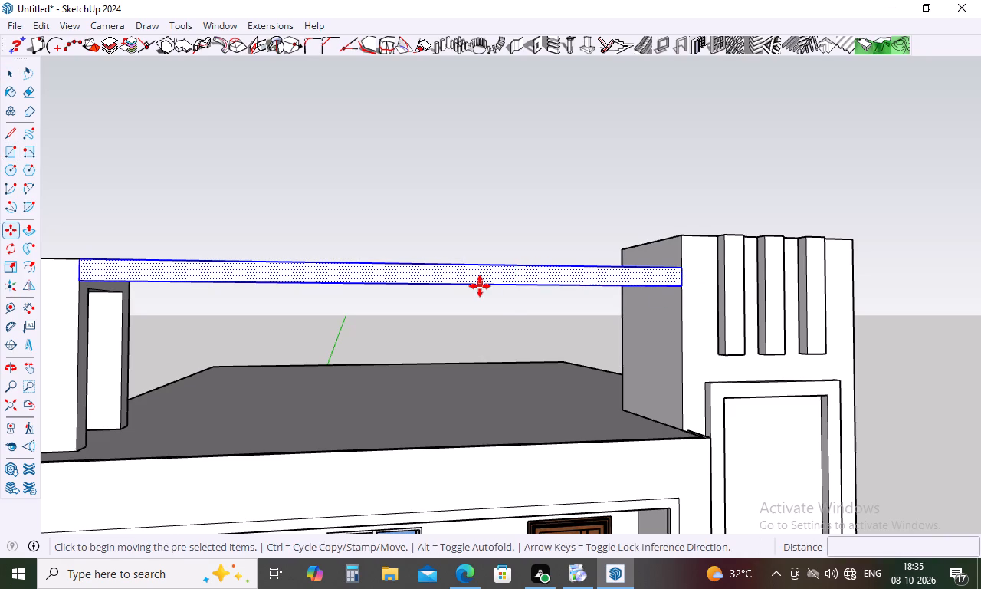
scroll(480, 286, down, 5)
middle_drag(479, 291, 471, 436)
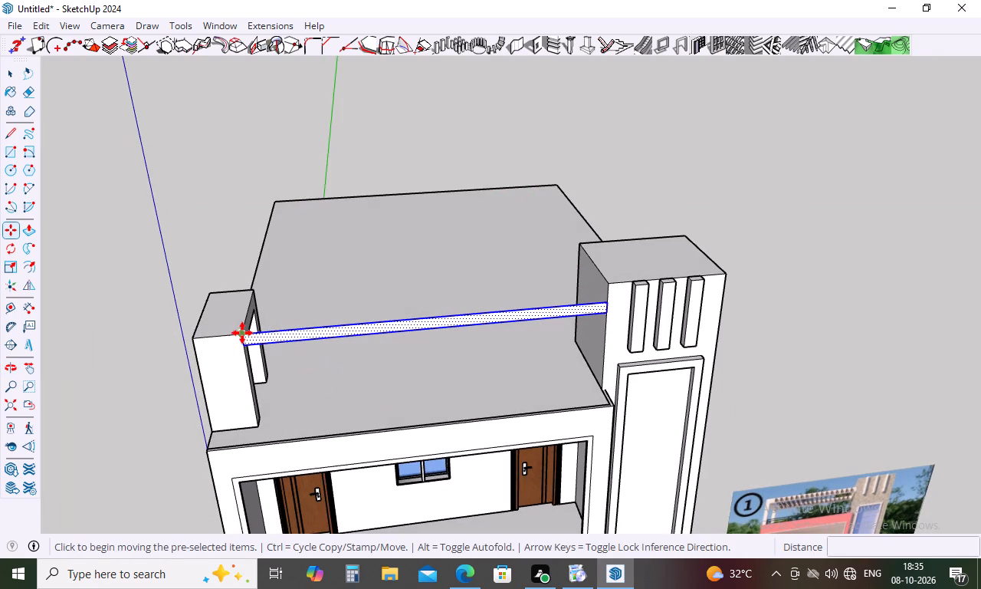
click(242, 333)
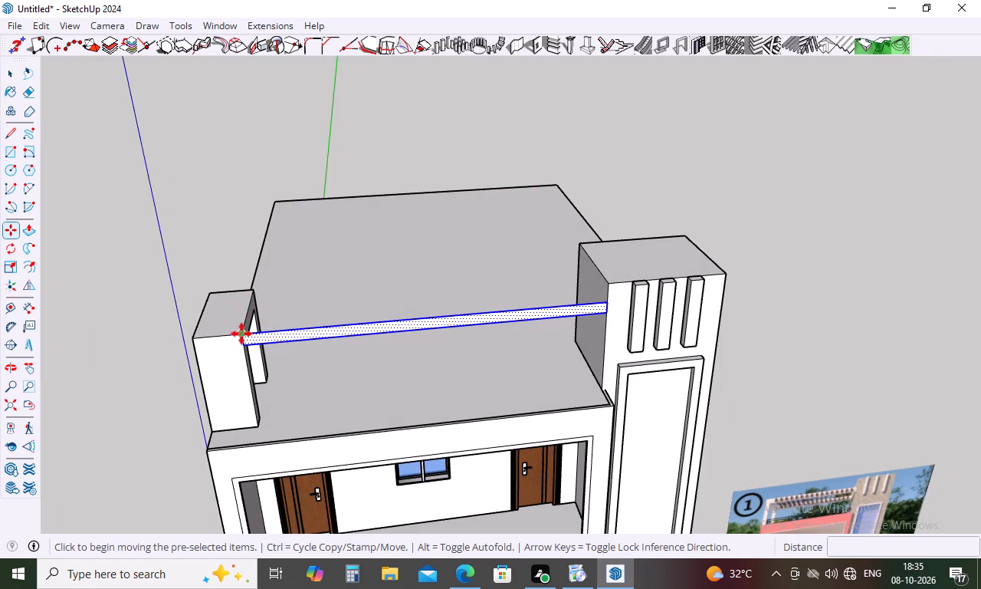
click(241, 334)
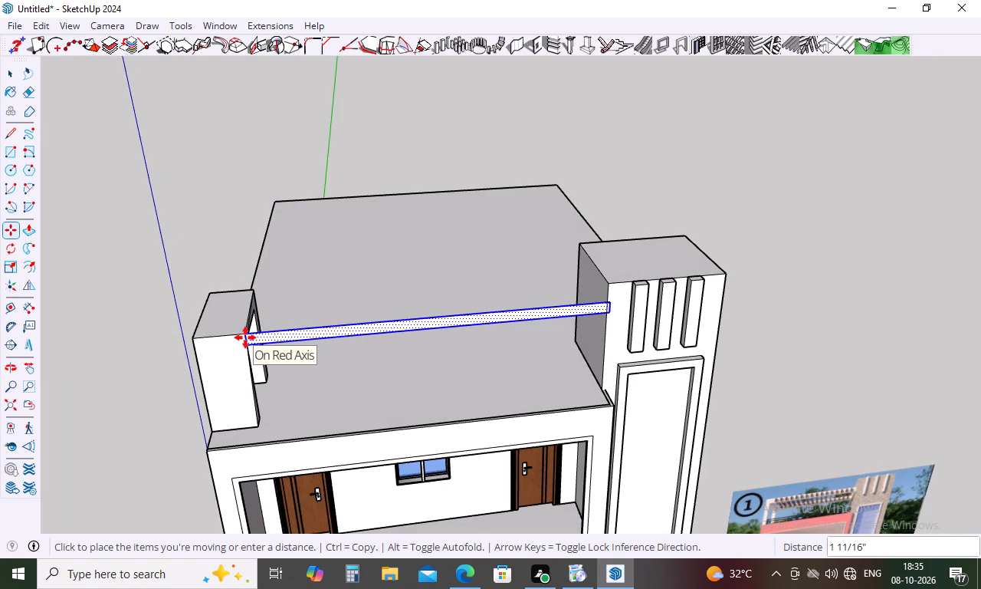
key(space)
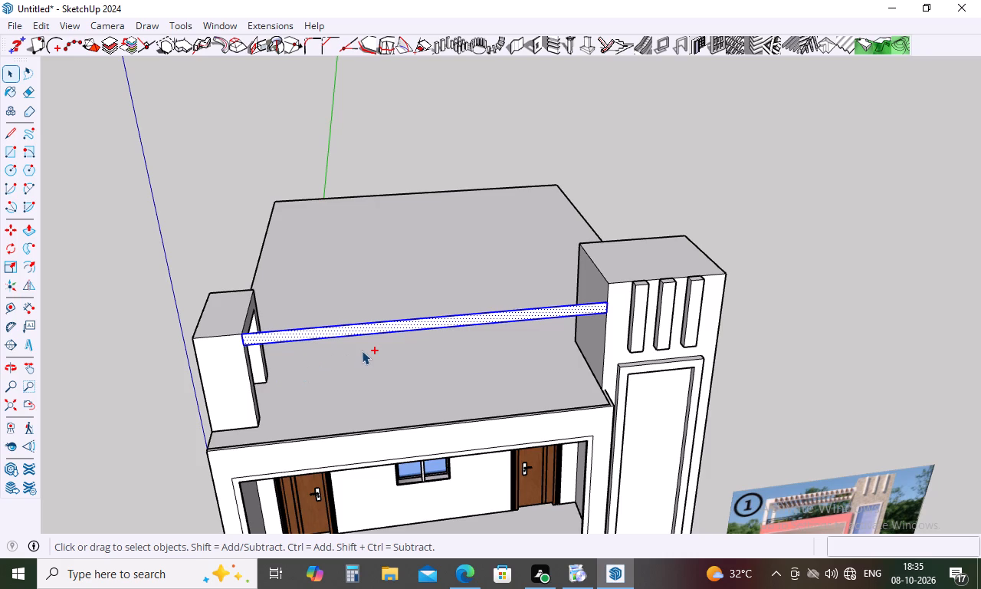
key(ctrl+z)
Make the whole rooftop pergola frame, with its posts and connecting beam, a group.
key(space)
triple_click(231, 350)
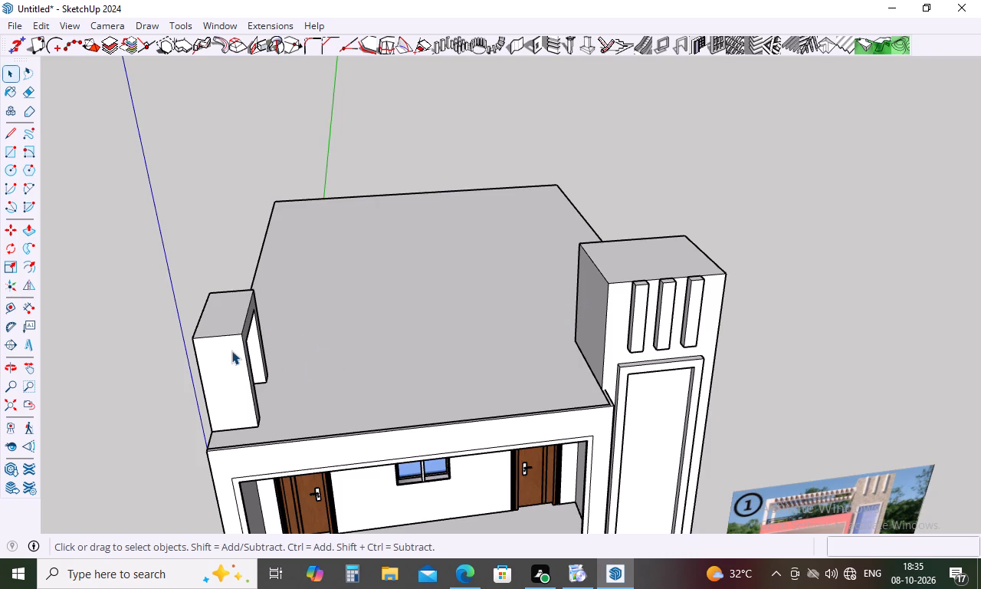
double_click(231, 350)
right_click(231, 350)
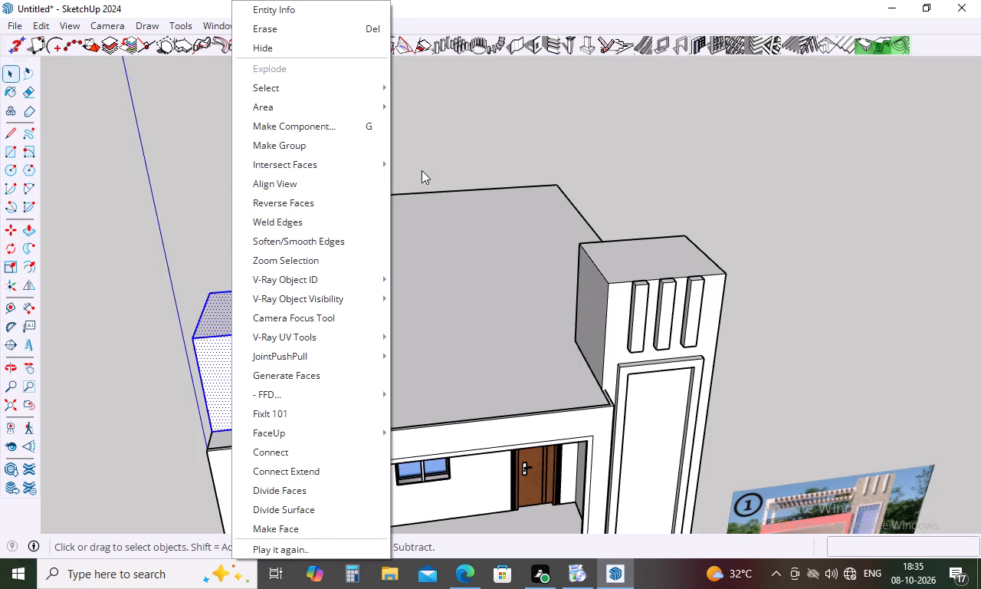
click(296, 150)
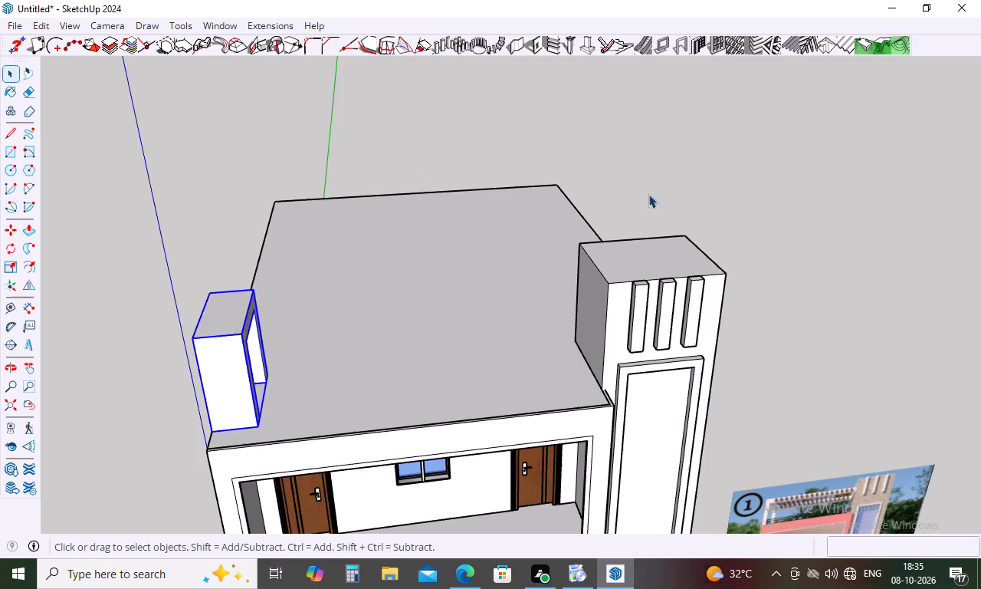
click(658, 190)
Draw an upright rectangle about 16' 11 1/16" by 5 13/16" from the pergola frame's front top corner to the tower's front edge.
middle_drag(677, 231, 652, 167)
key(Escape)
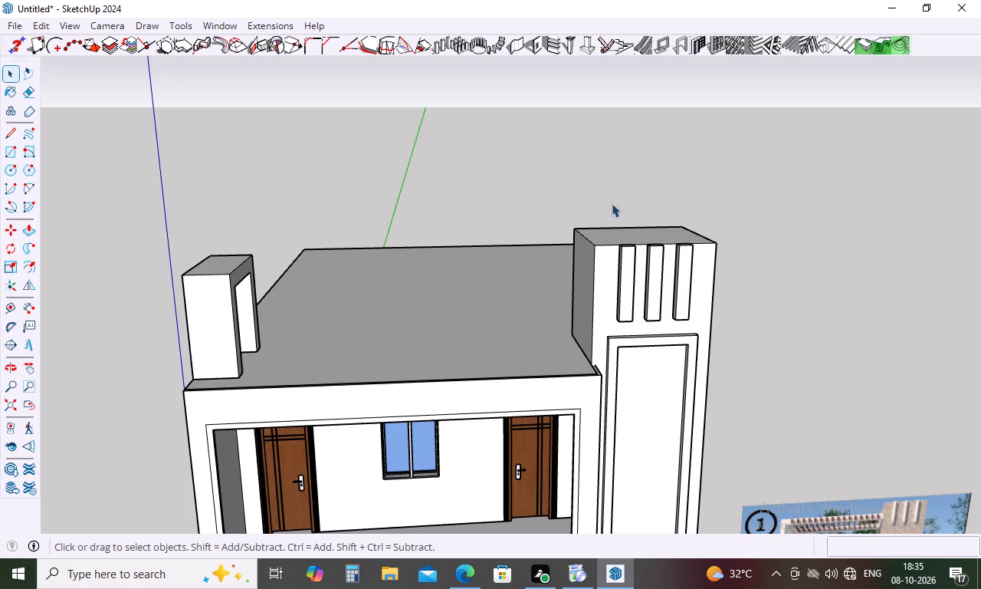
key(r)
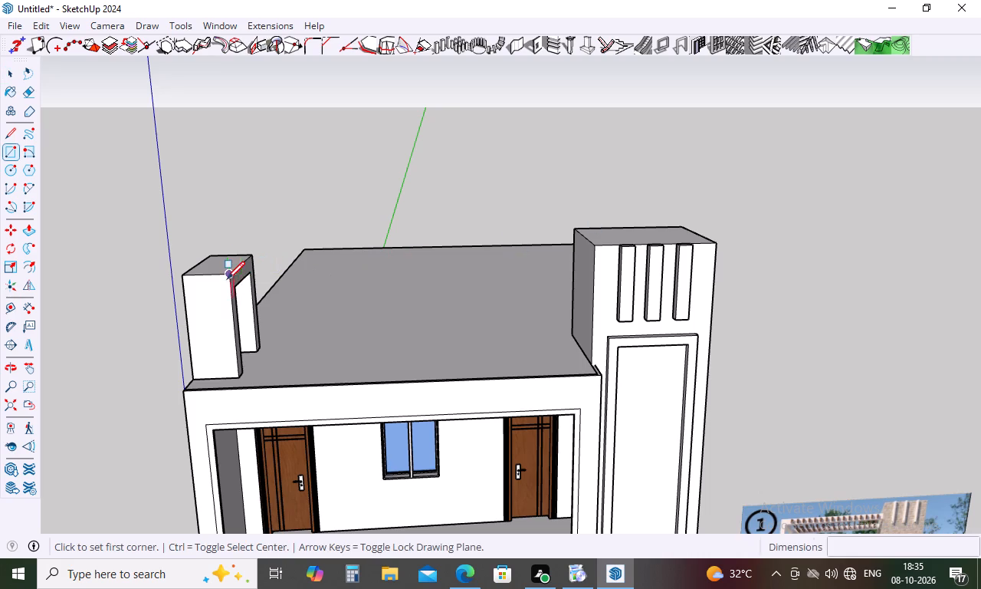
click(228, 279)
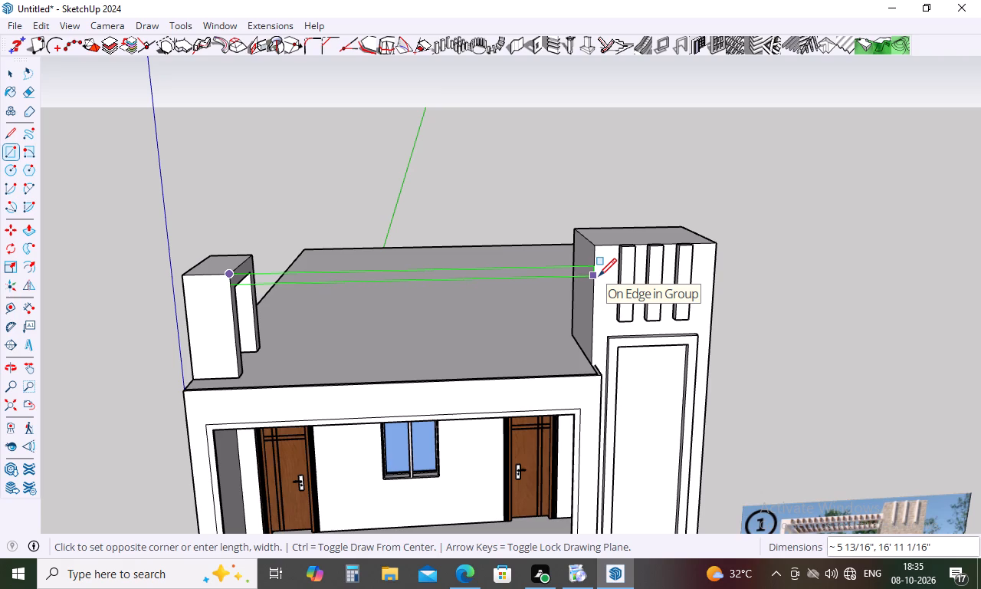
click(599, 276)
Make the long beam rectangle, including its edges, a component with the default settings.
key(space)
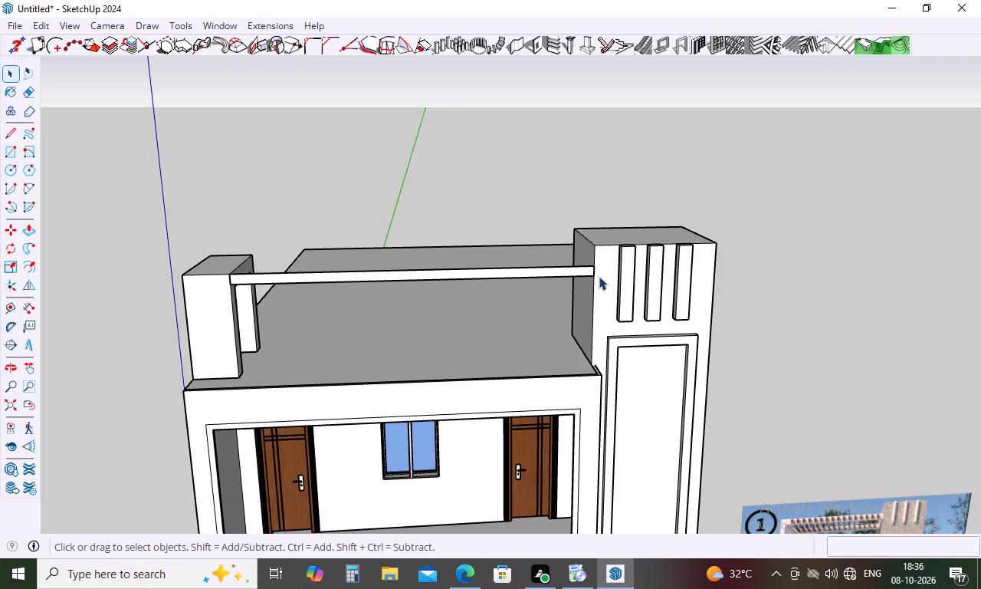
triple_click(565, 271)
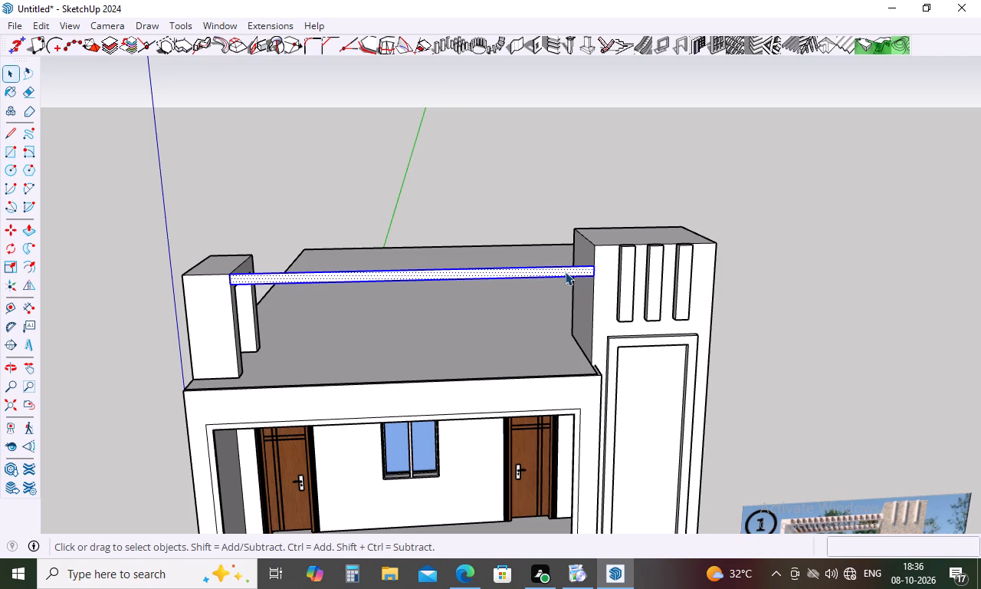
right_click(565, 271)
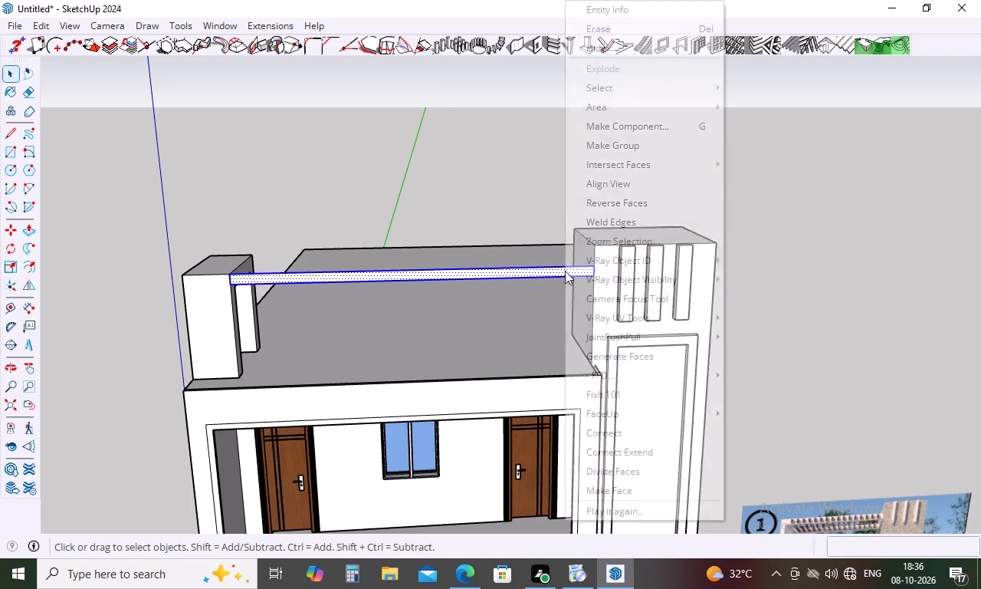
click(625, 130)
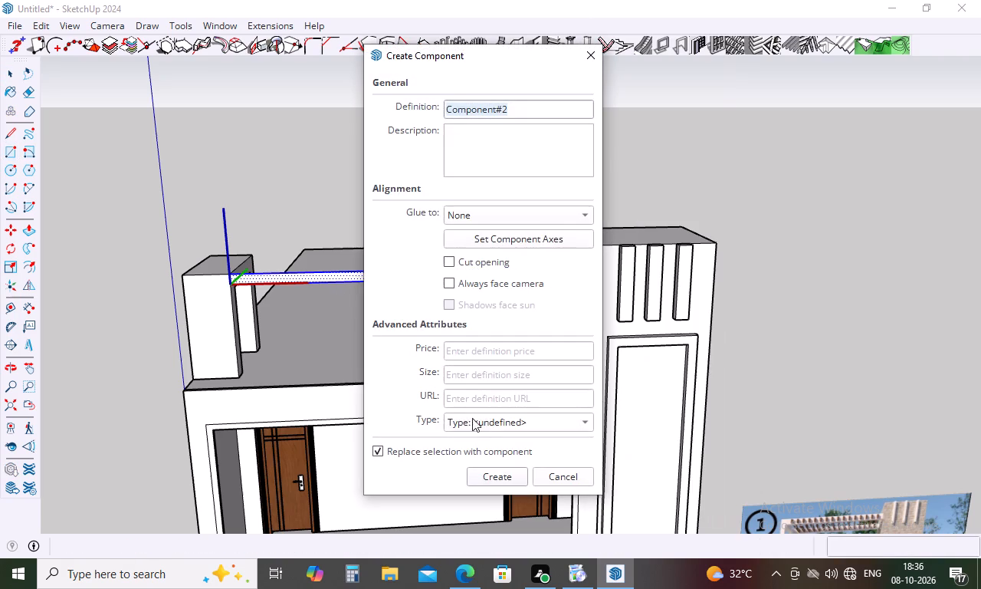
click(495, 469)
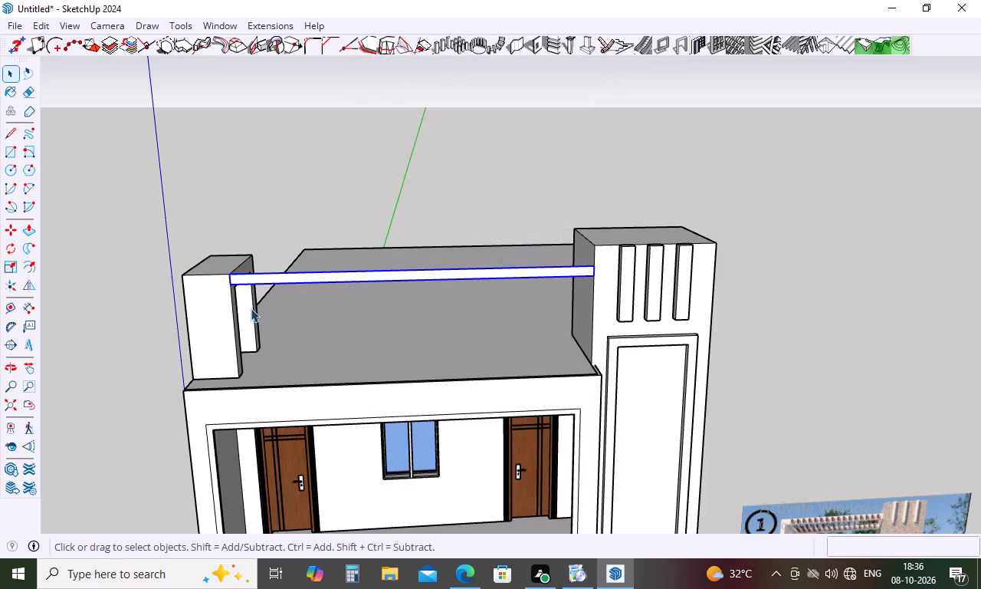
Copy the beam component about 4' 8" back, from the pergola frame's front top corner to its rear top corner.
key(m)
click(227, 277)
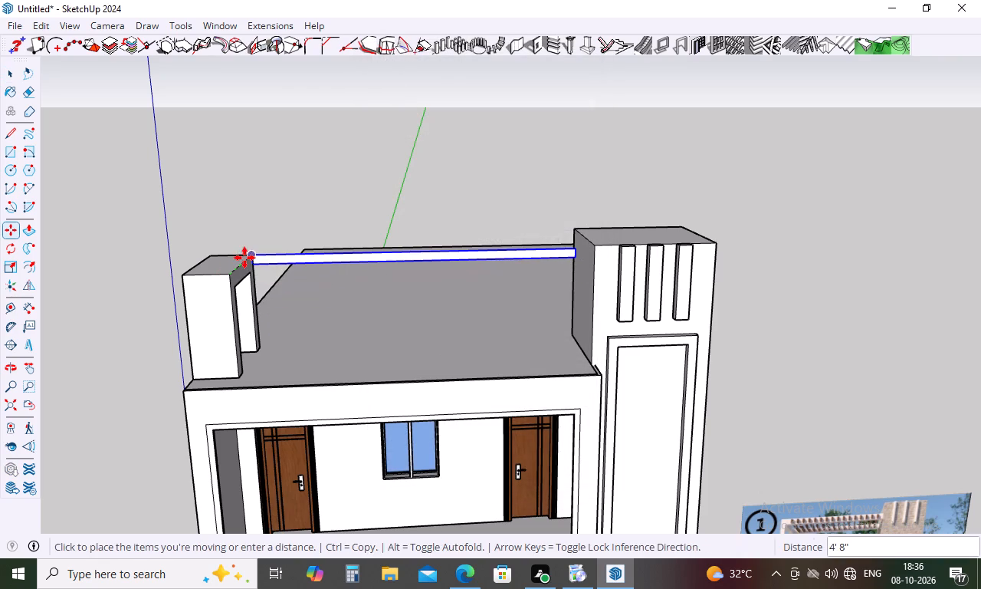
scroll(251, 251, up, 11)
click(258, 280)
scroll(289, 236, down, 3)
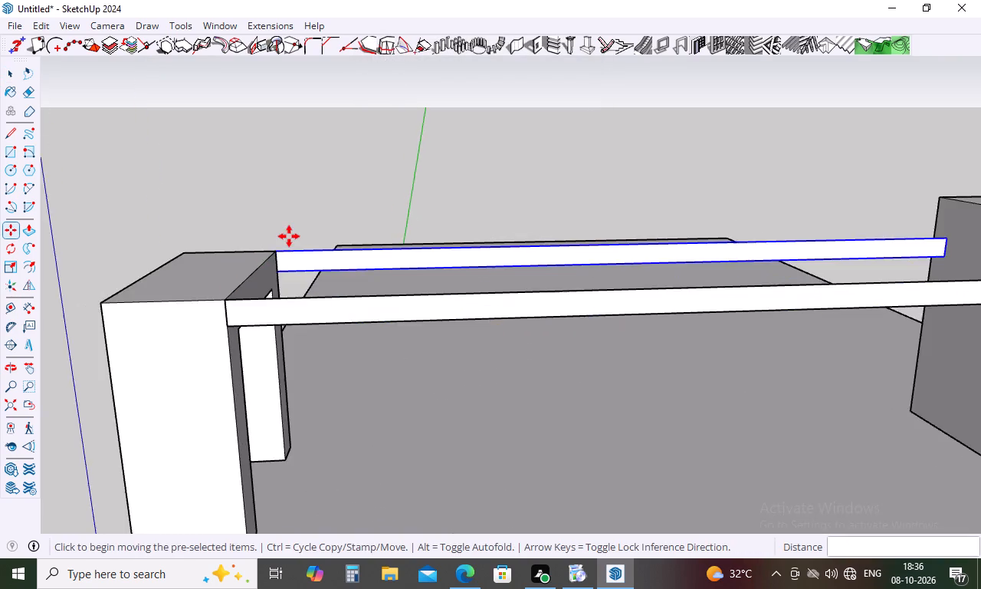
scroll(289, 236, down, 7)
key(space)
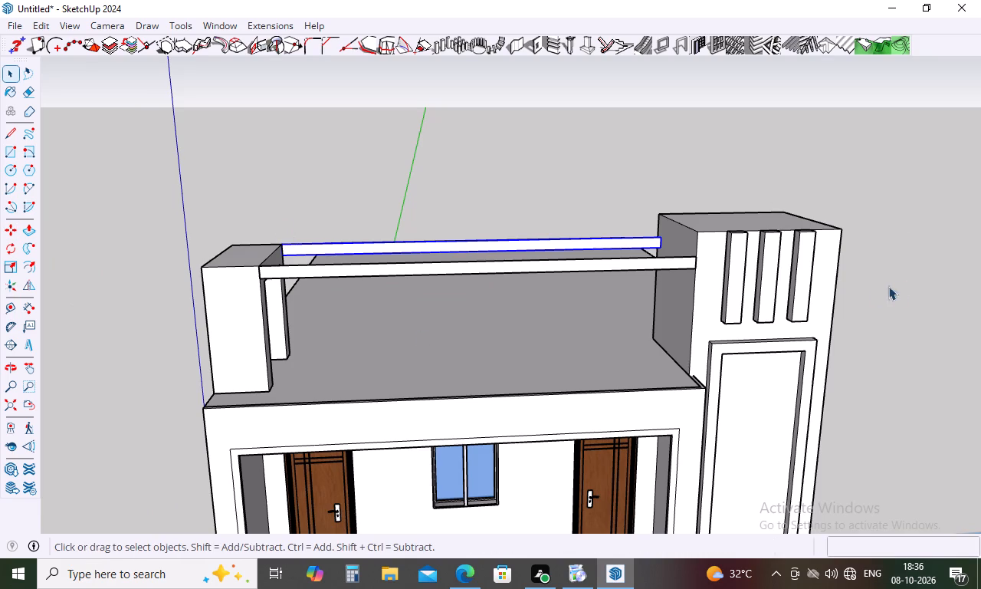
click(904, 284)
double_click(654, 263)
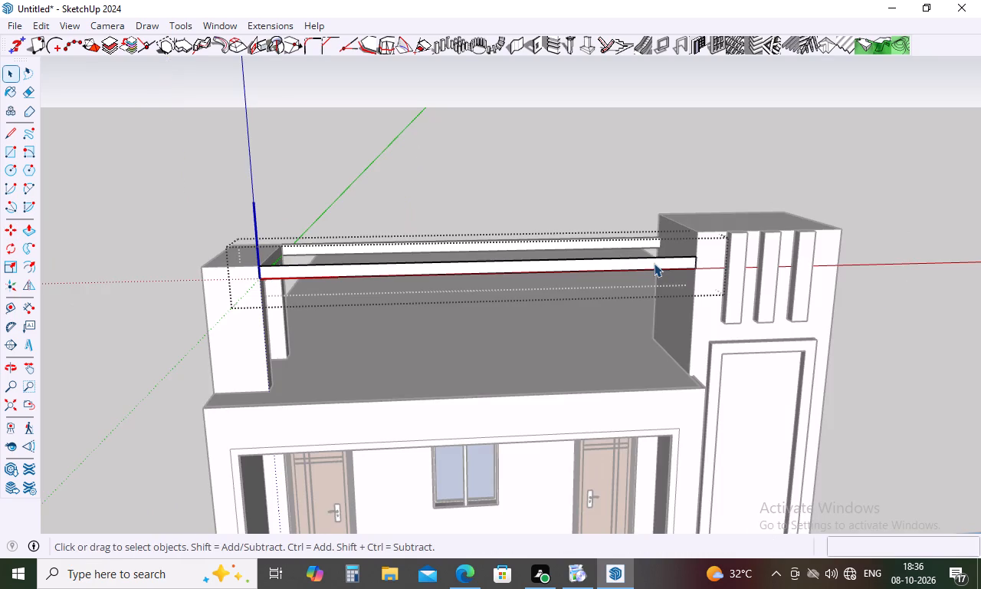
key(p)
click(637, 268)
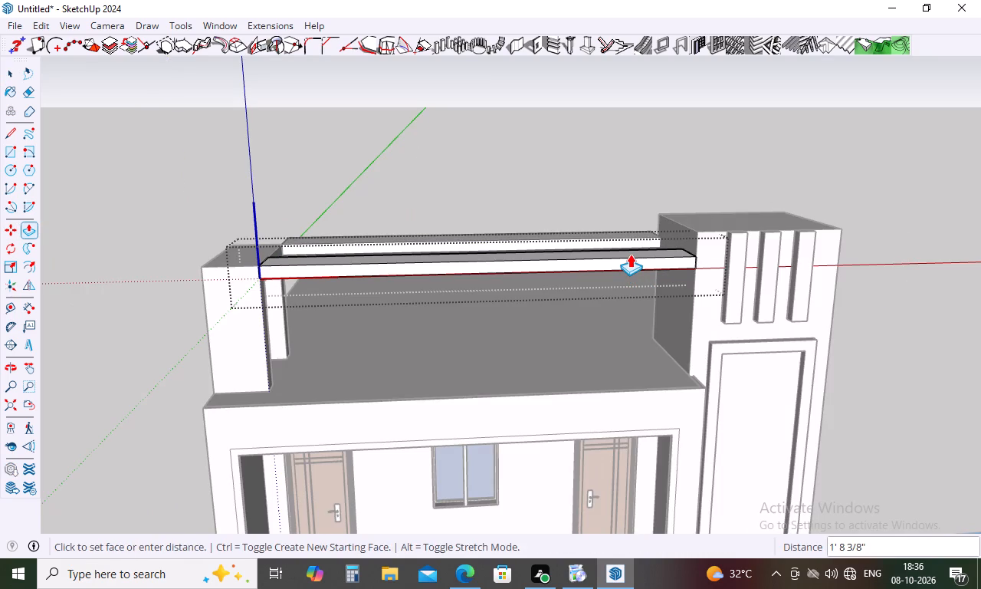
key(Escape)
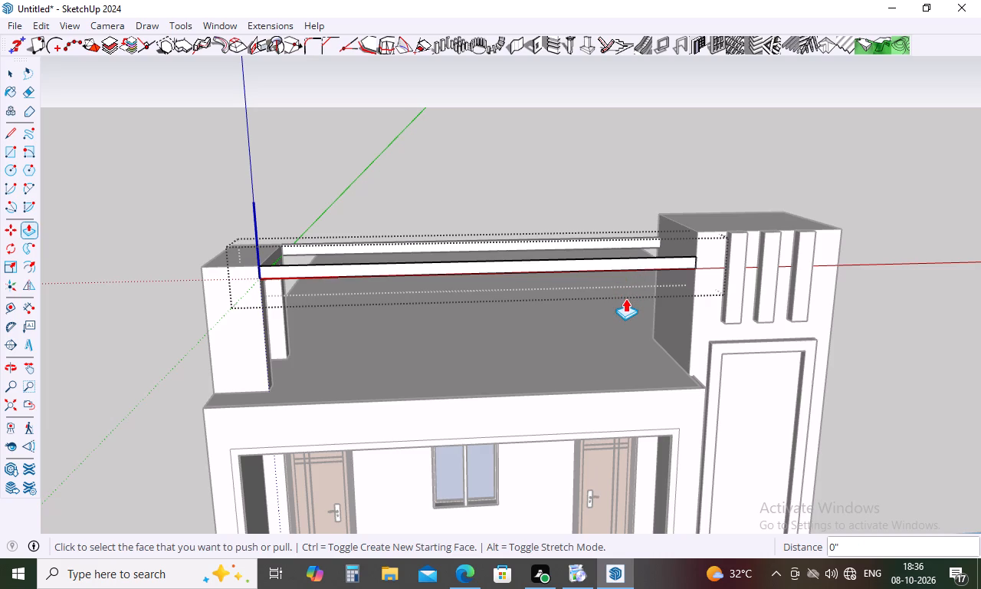
Undo back past the beam copy, the component and the long rectangle, and redo only the front beam rectangle.
key(ctrl+z)
key(ctrl+z)
key(ctrl+z)
key(ctrl+z)
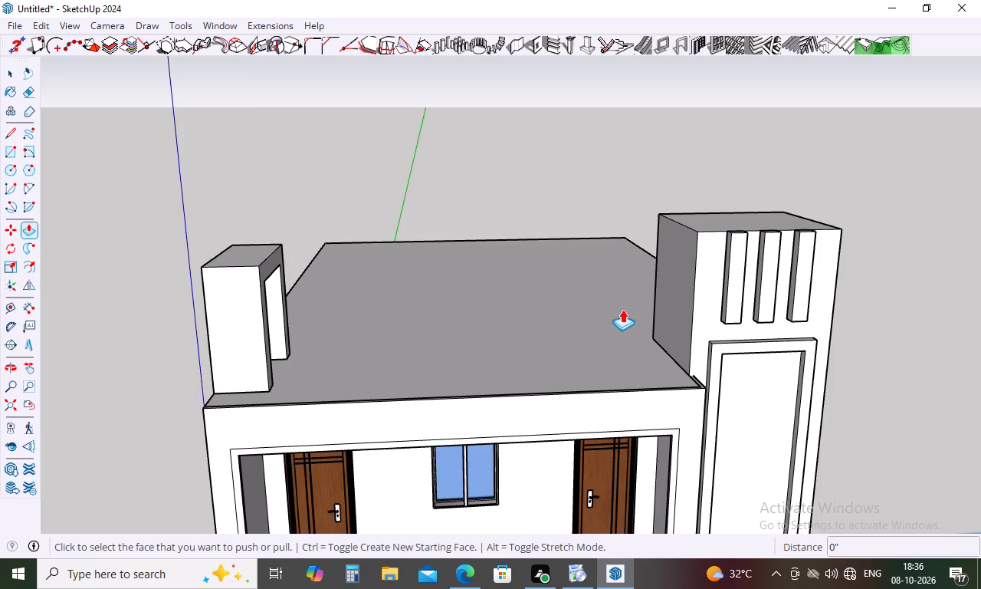
key(Menu)
key(Menu)
key(Menu)
key(Menu)
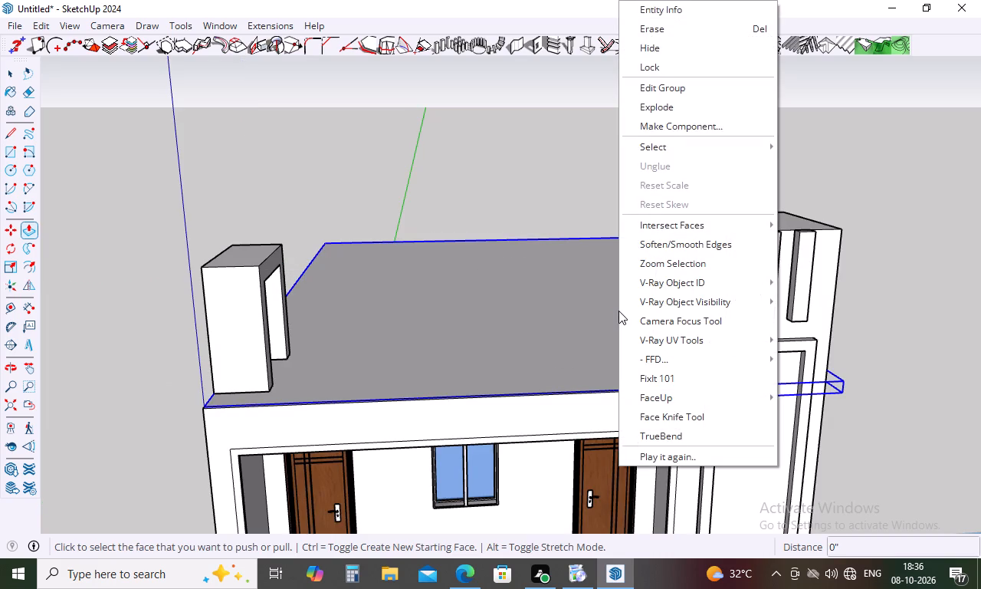
key(BackSpace)
key(Escape)
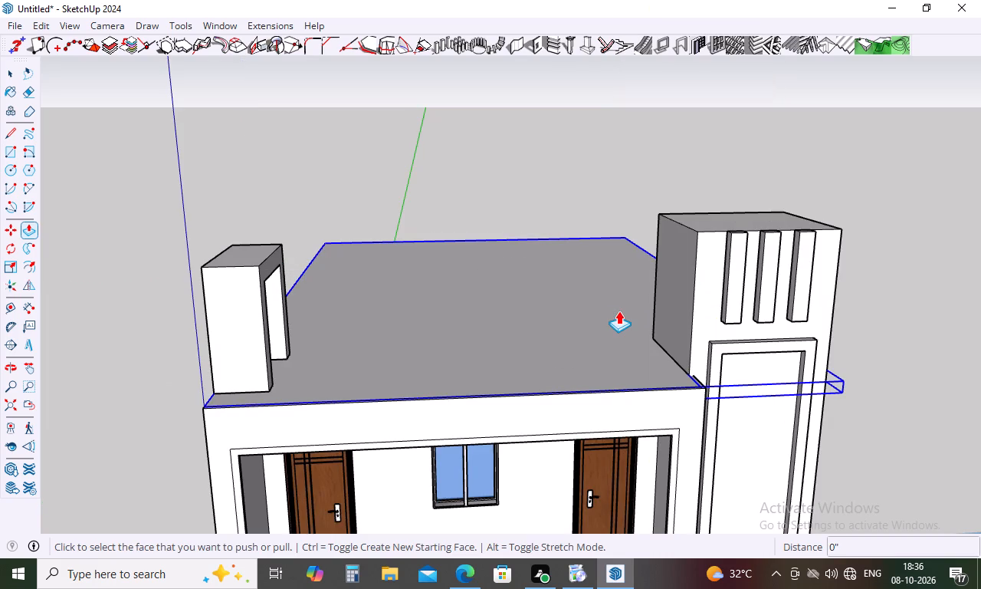
key(ctrl+y)
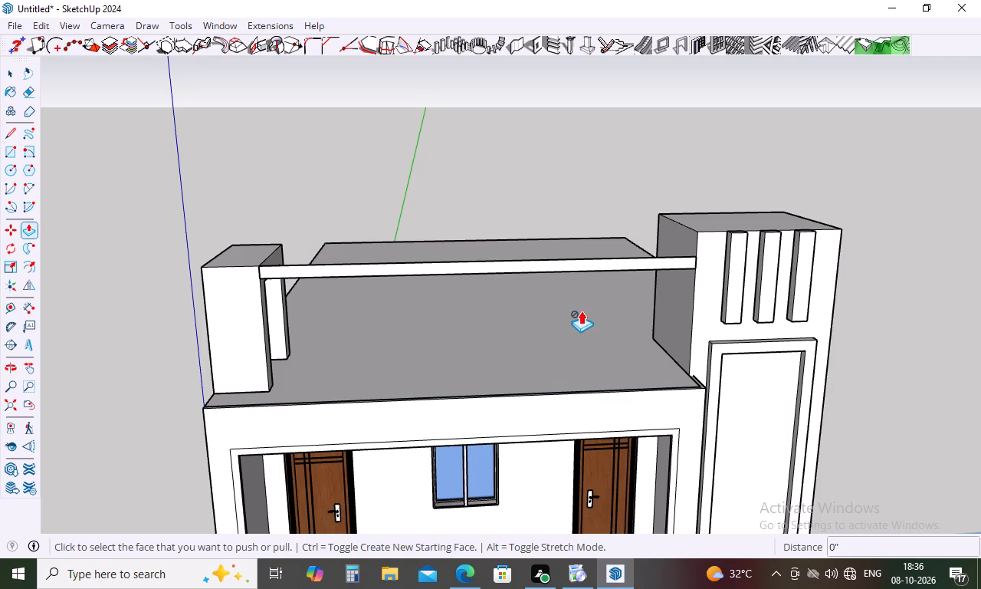
Group the front beam rectangle together with its edges.
key(space)
double_click(581, 265)
right_click(581, 265)
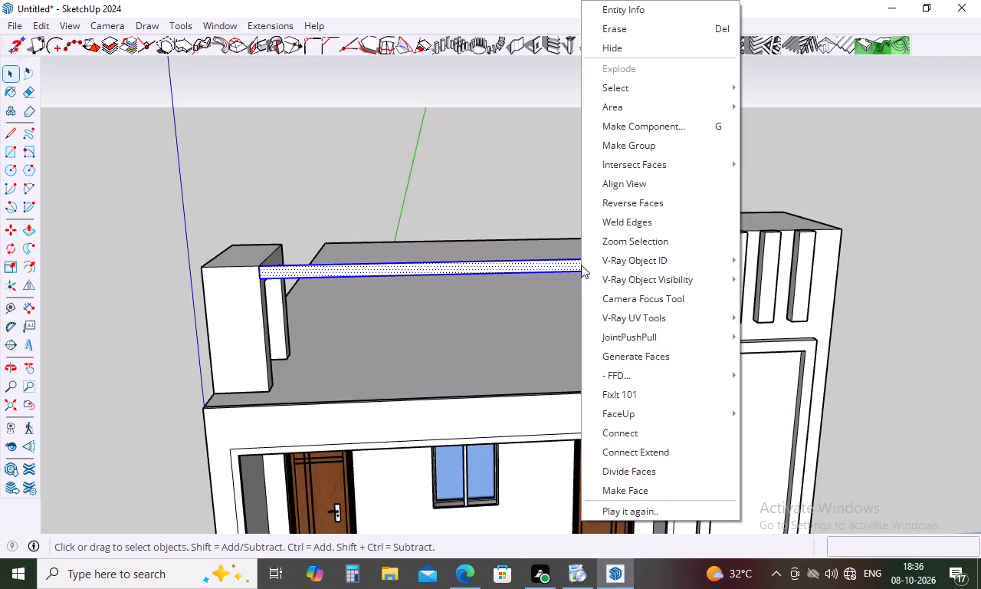
click(658, 150)
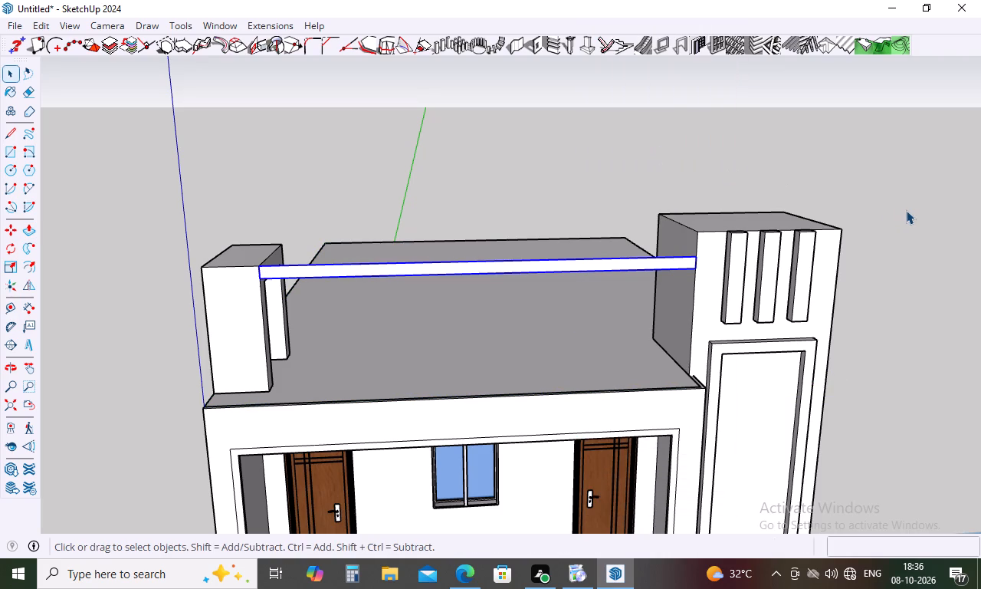
click(906, 210)
Inside the beam group, extrude the long rectangle 9" back with Push/Pull.
key(p)
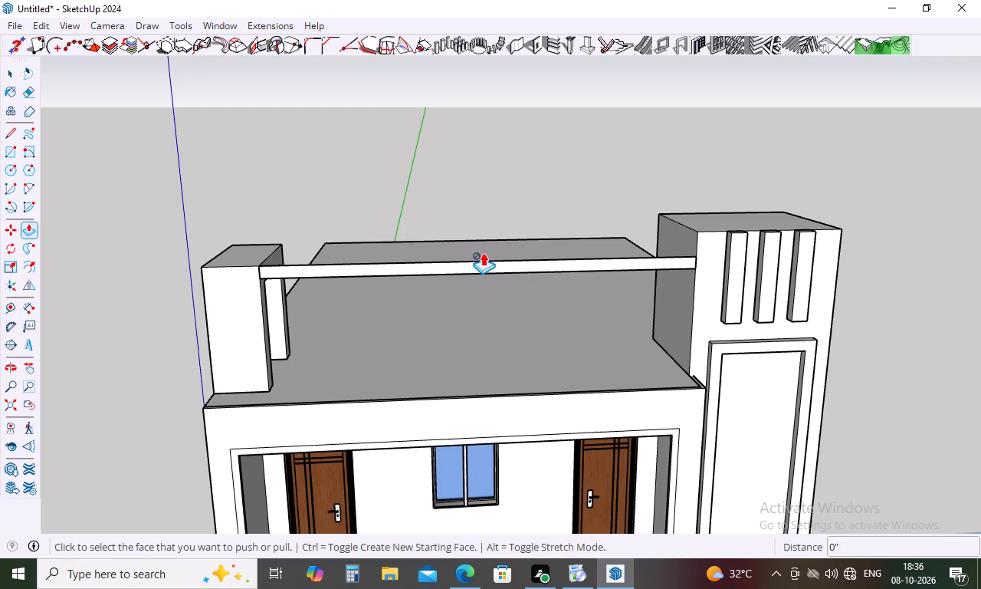
key(space)
double_click(509, 267)
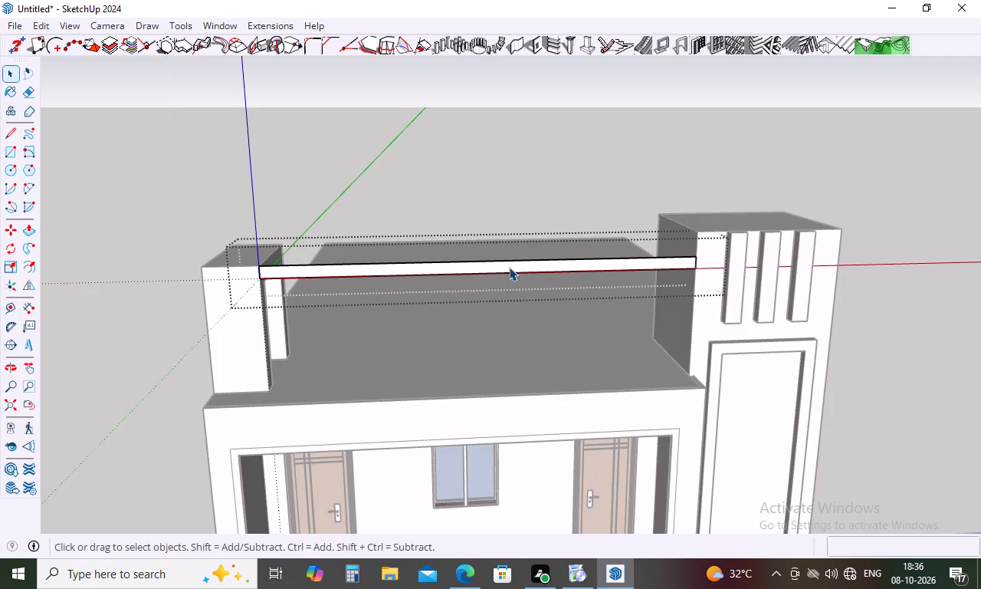
key(p)
click(511, 265)
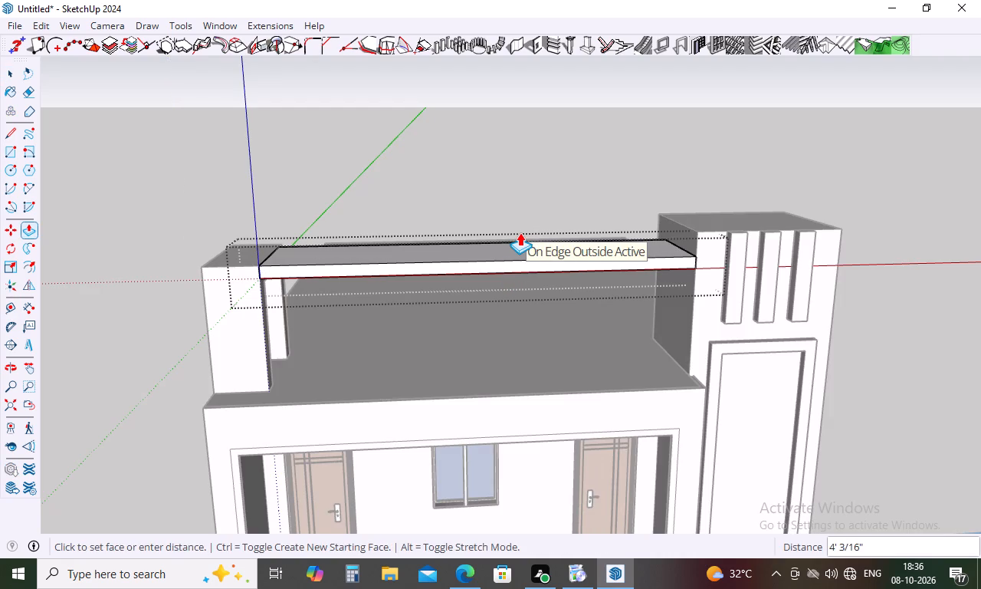
scroll(520, 232, up, 4)
middle_drag(520, 232, 521, 365)
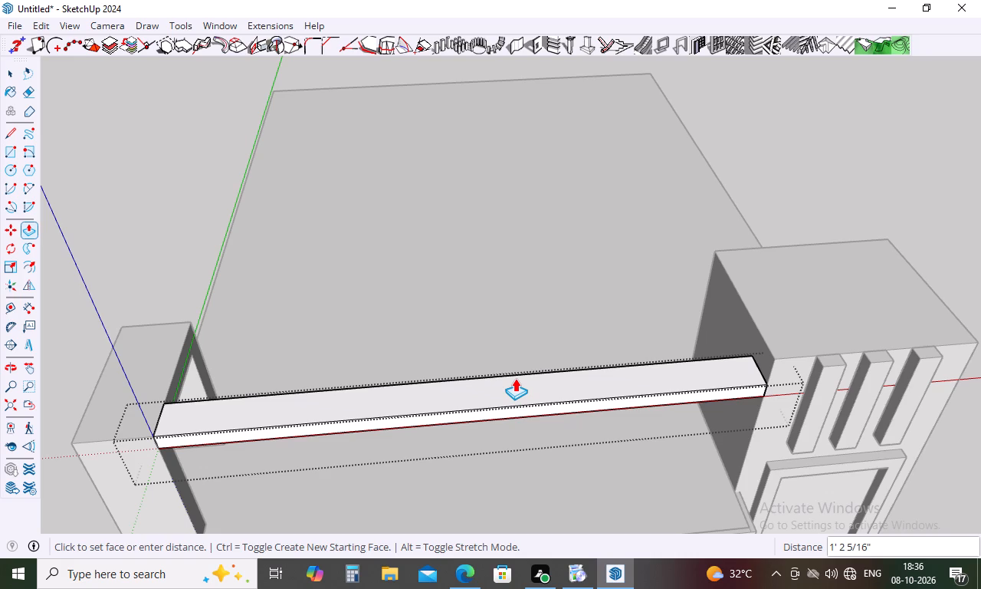
key(9)
key(Return)
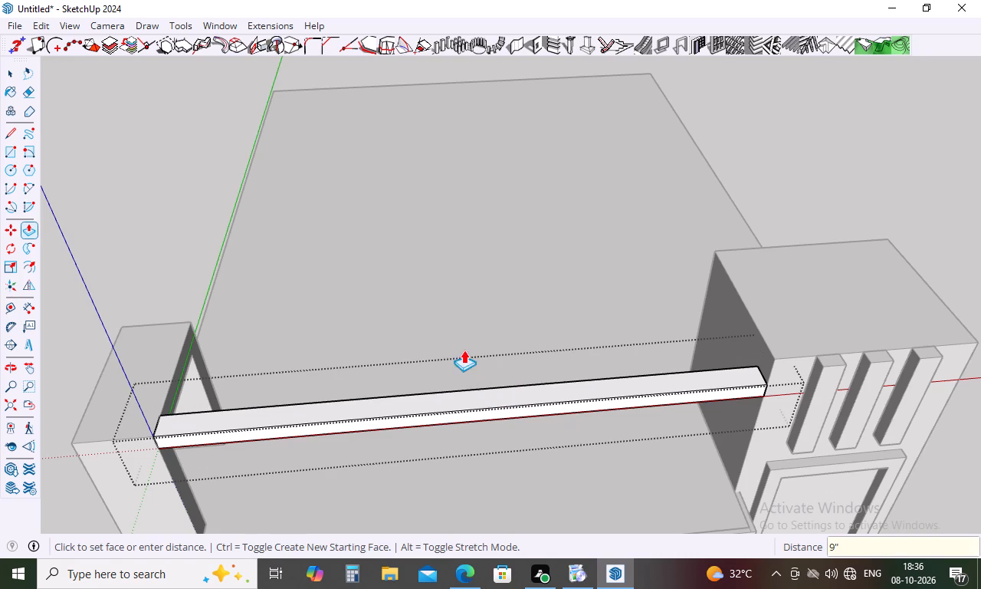
key(space)
scroll(615, 361, down, 4)
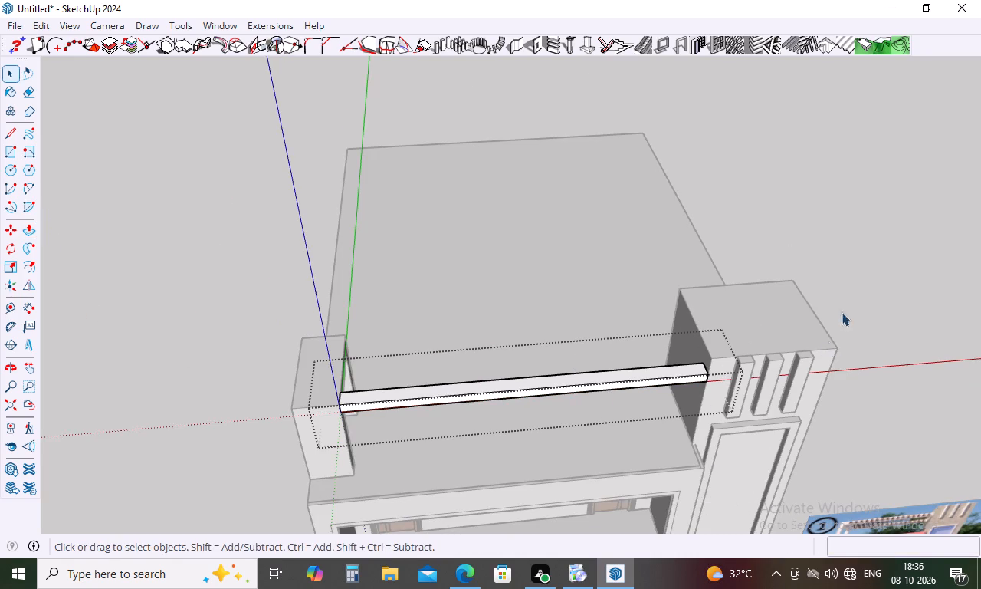
click(857, 287)
Copy the front beam 3' 11" back so its rear corner meets the pergola frame's rear top corner.
click(533, 388)
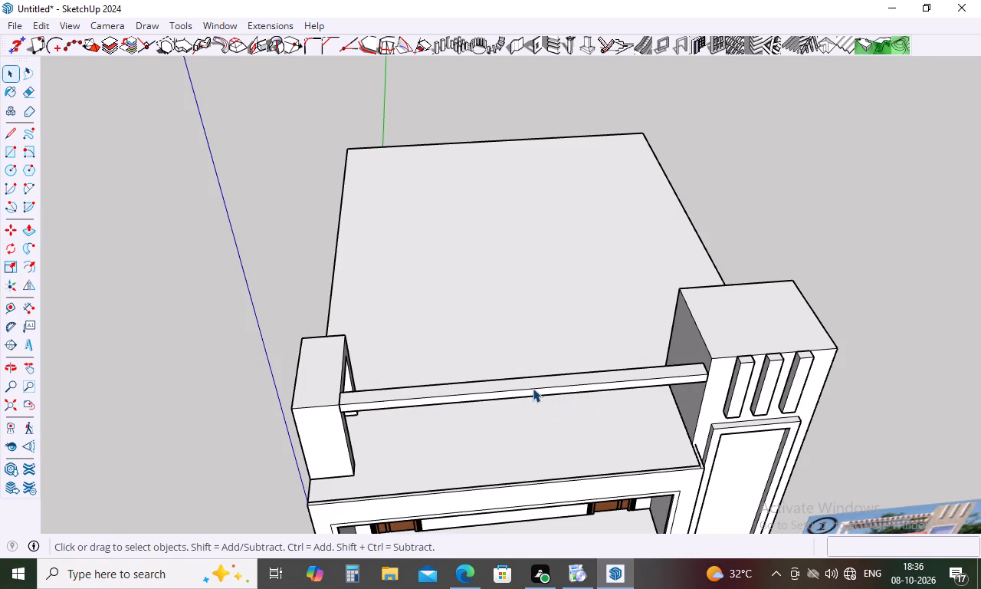
key(m)
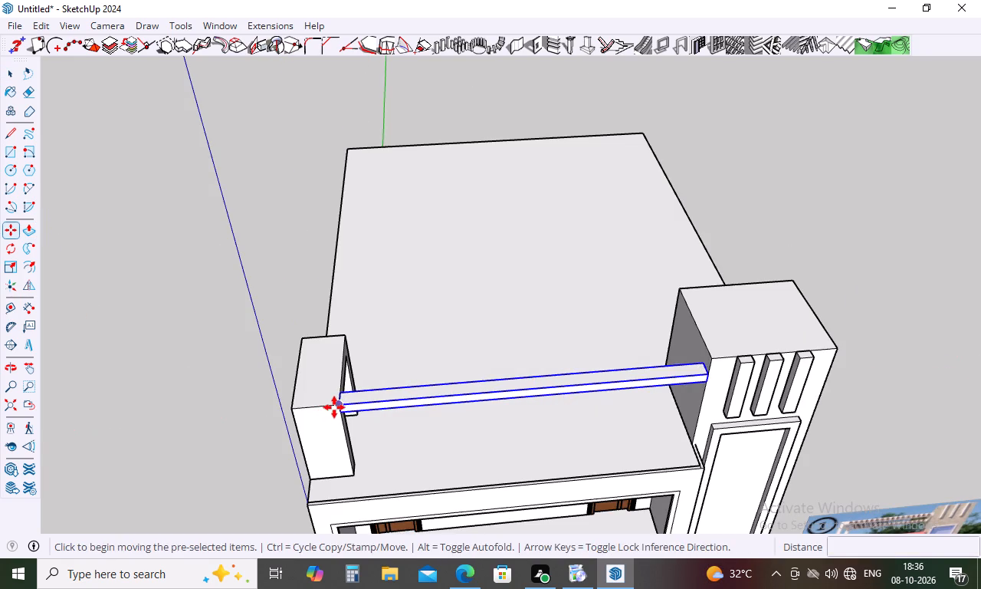
scroll(347, 380, up, 10)
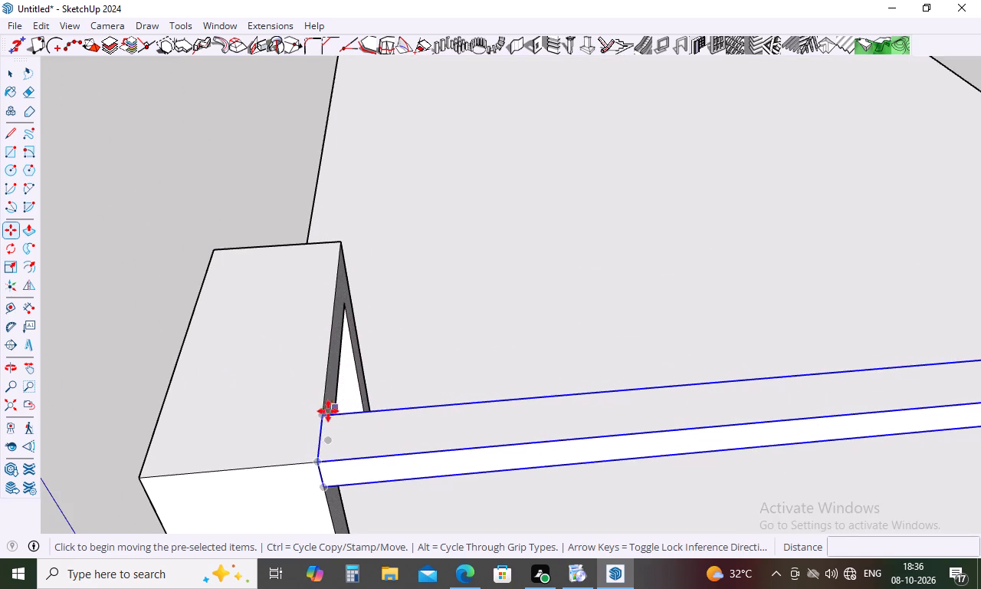
click(321, 416)
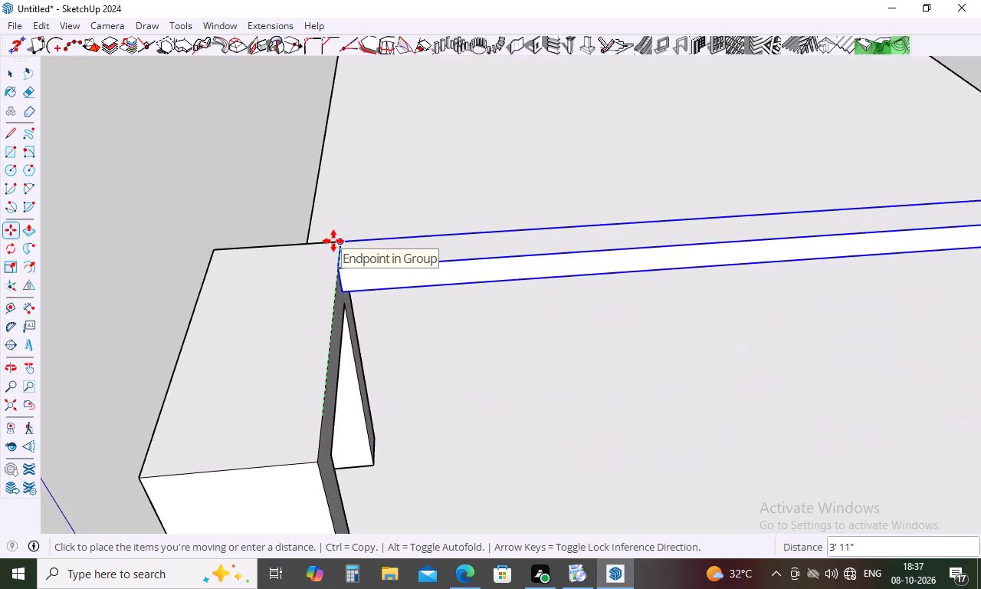
click(339, 239)
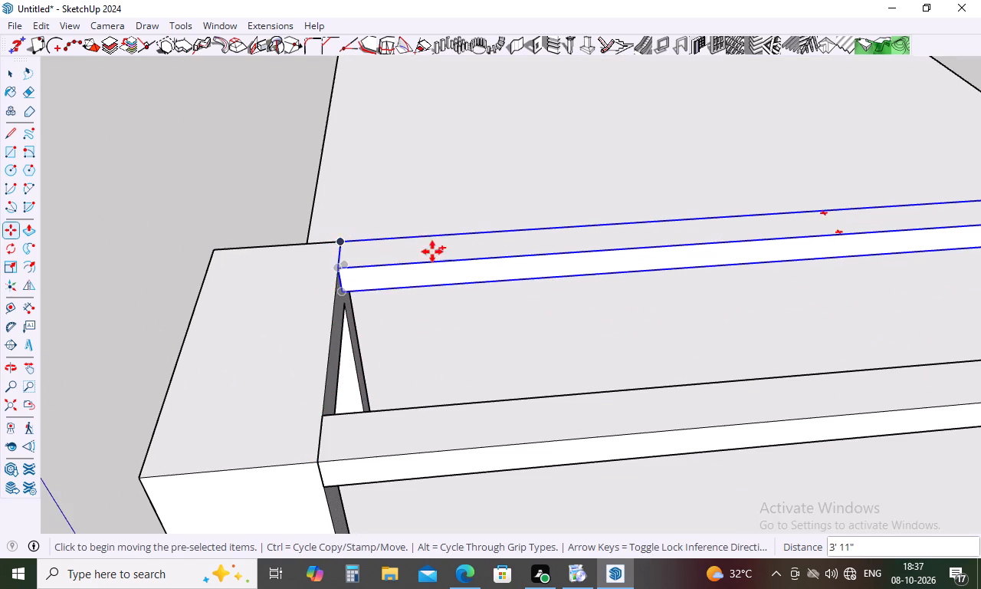
scroll(435, 239, down, 5)
key(Escape)
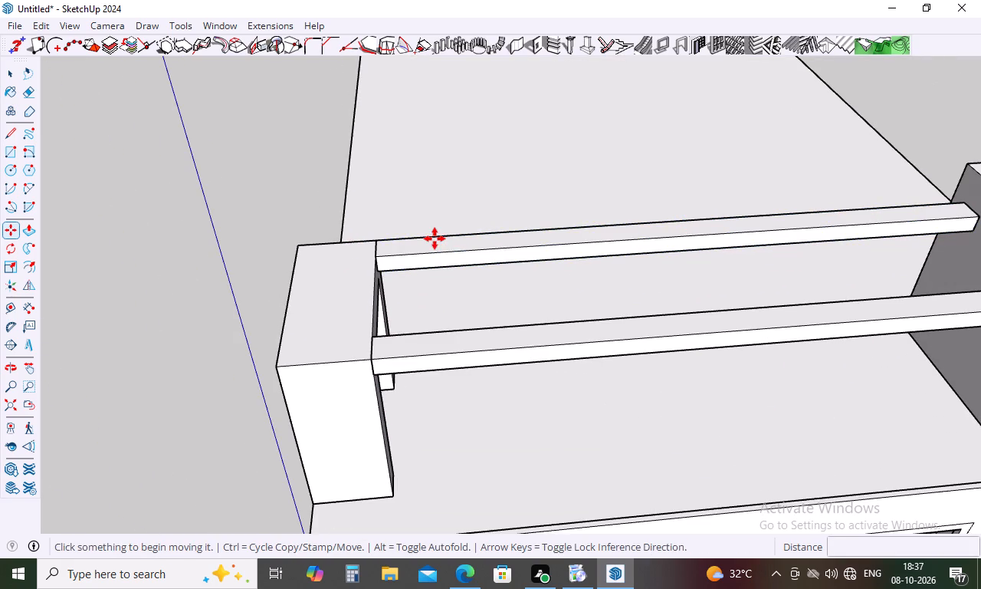
Inside the pergola frame group, push the tower-facing face in about 1' 5 3/8" to slim the frame.
scroll(435, 239, down, 7)
middle_drag(497, 353, 493, 329)
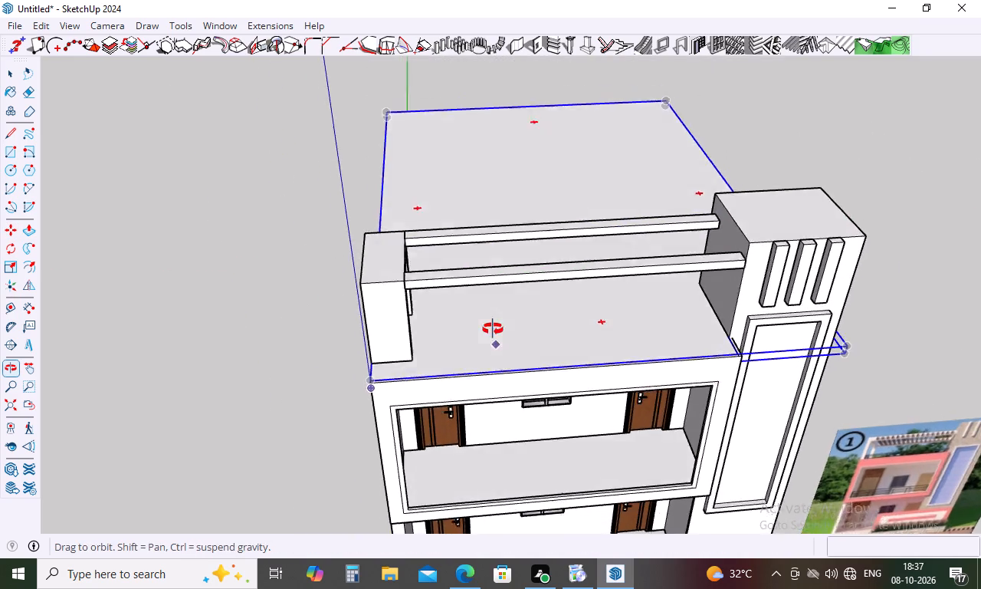
middle_drag(493, 329, 363, 225)
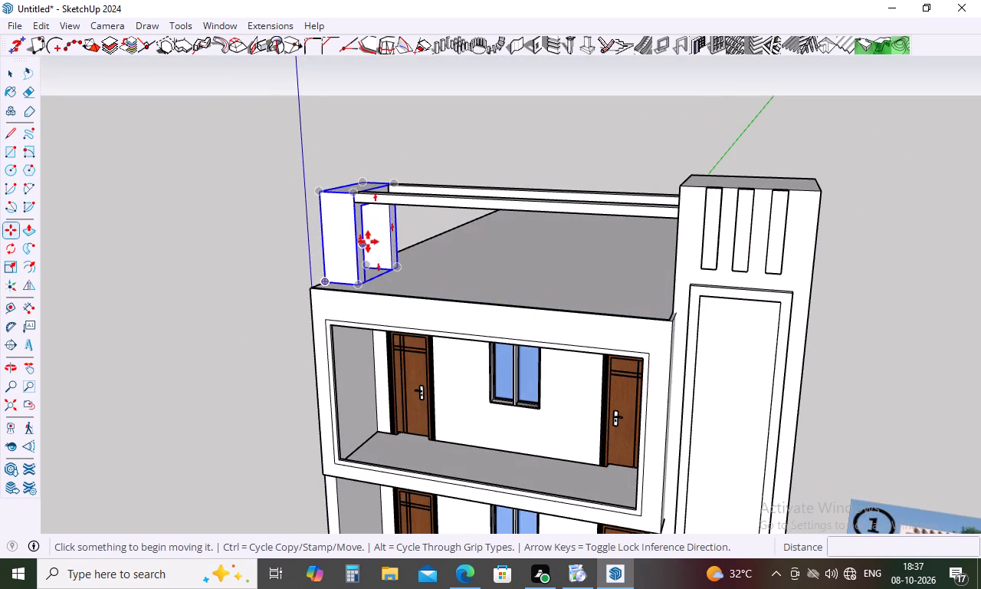
scroll(392, 214, down, 5)
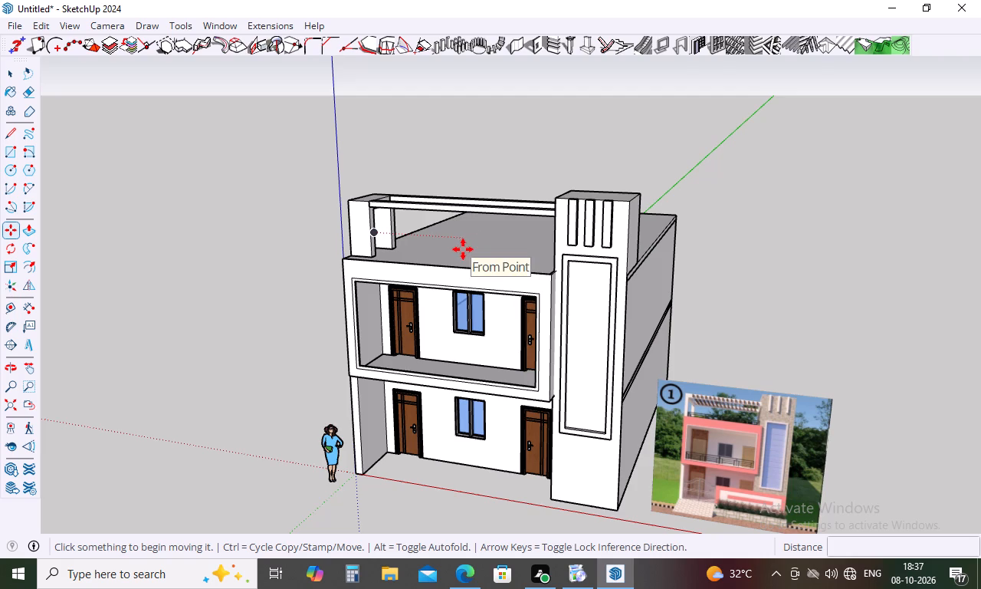
key(space)
middle_drag(382, 244, 503, 169)
scroll(431, 194, up, 4)
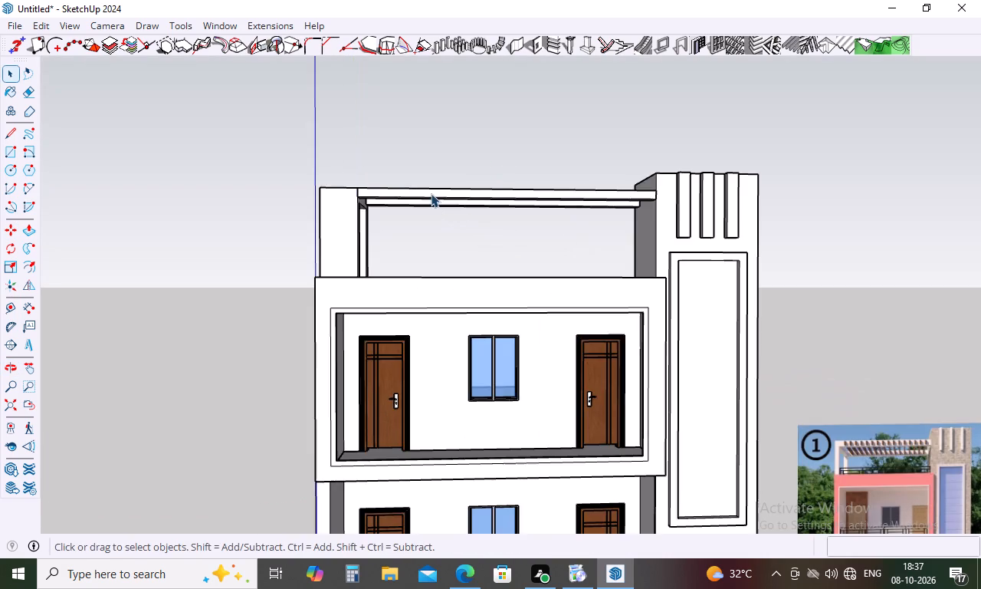
middle_drag(431, 193, 250, 331)
scroll(350, 197, up, 6)
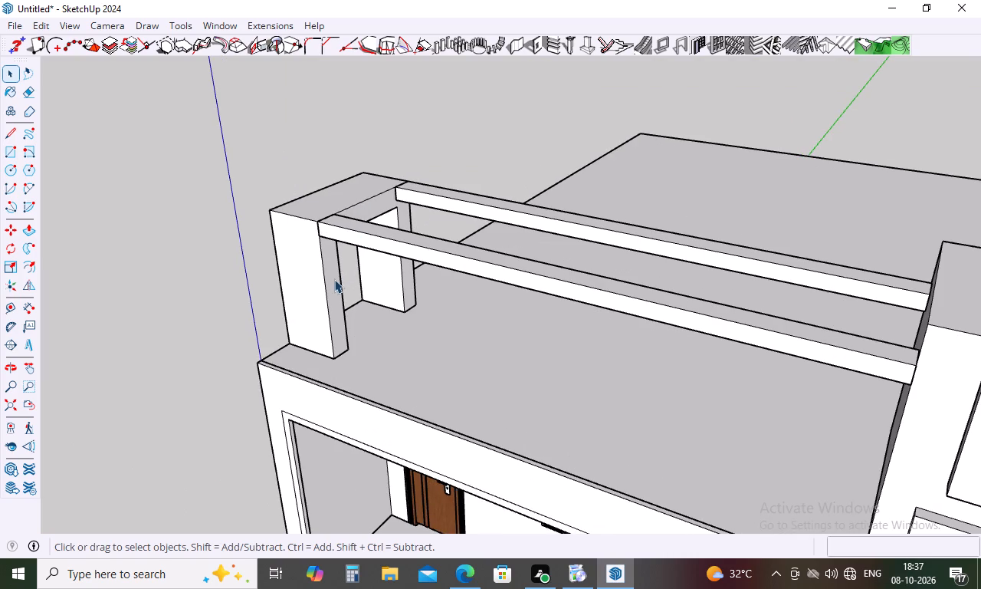
double_click(333, 280)
key(p)
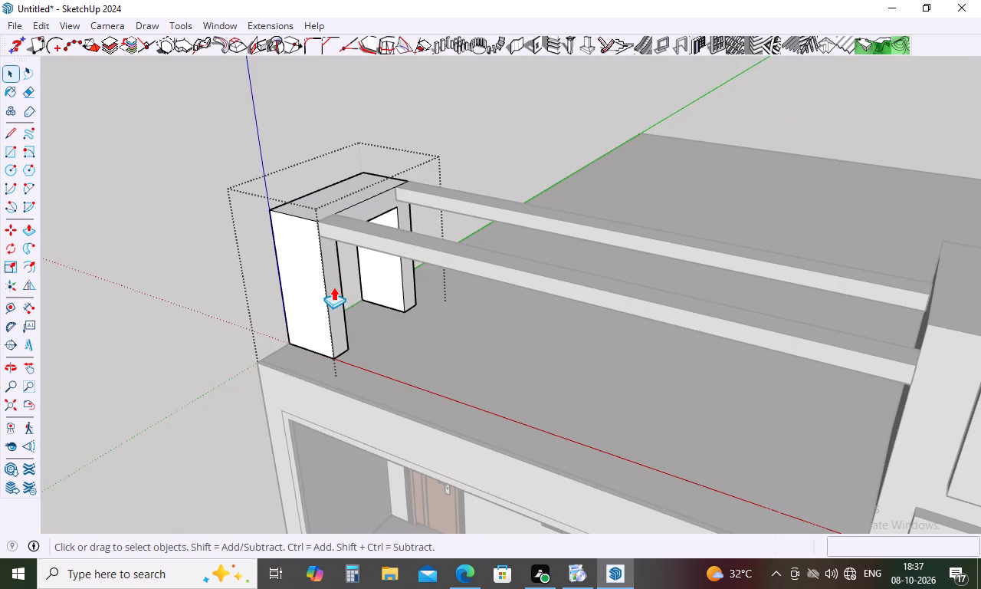
click(329, 290)
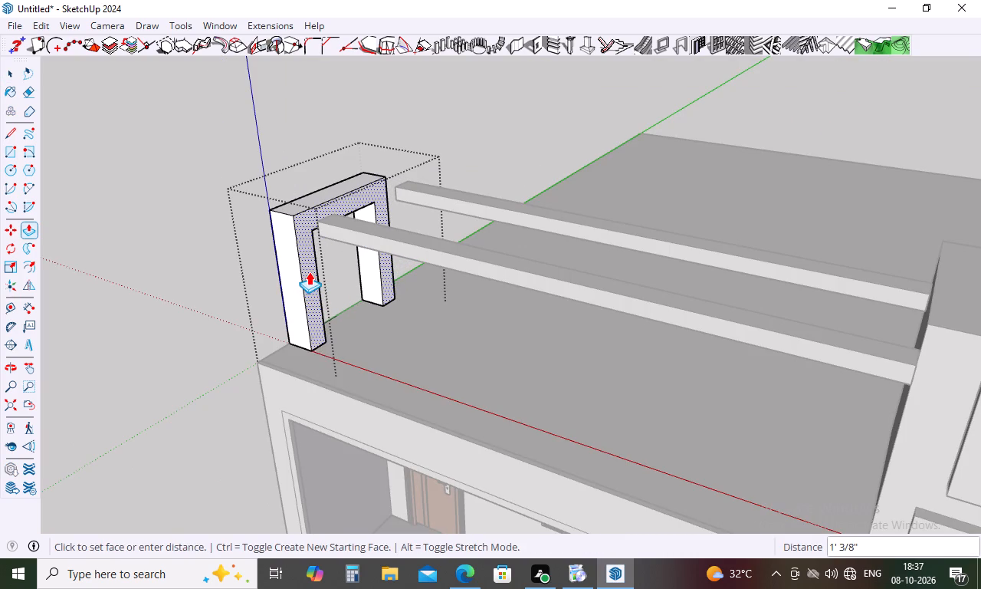
middle_drag(309, 271, 349, 196)
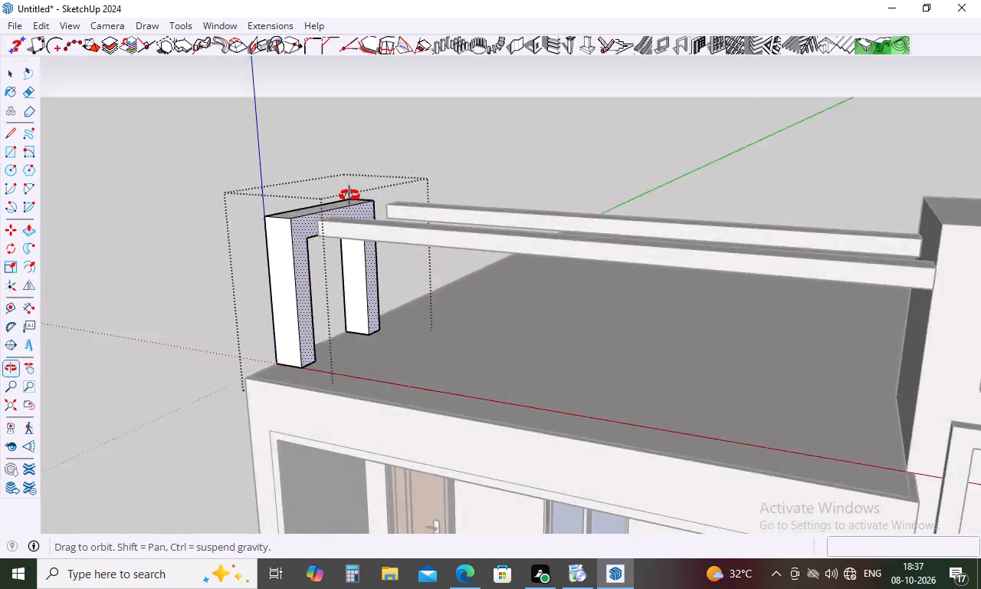
middle_drag(349, 196, 392, 132)
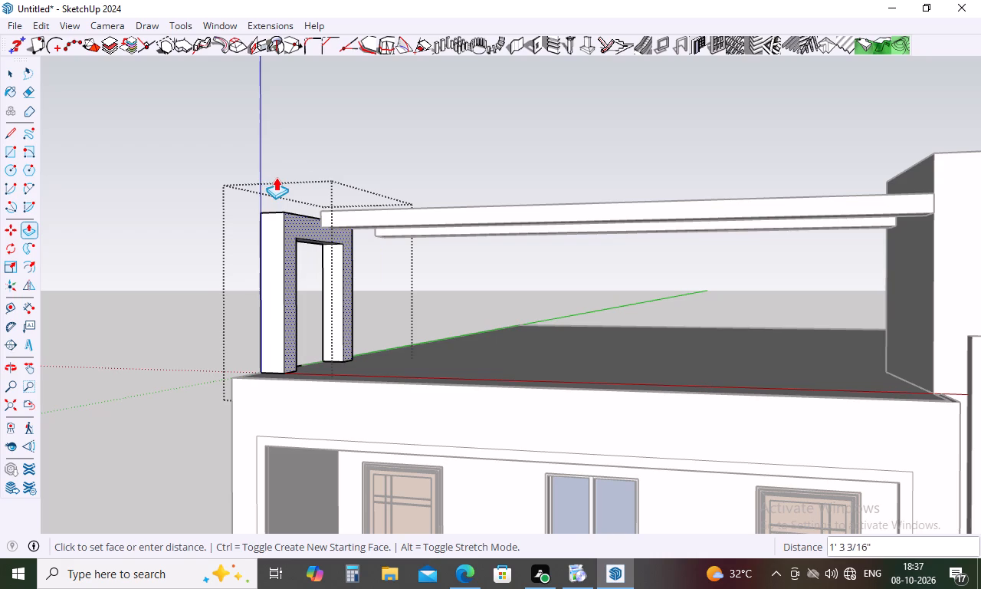
scroll(266, 181, down, 4)
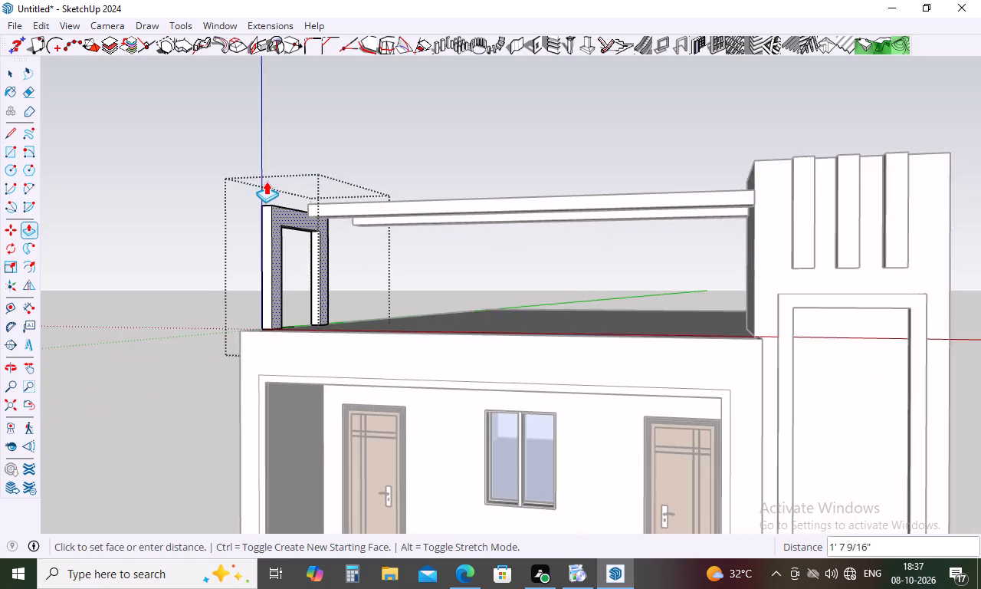
scroll(266, 181, down, 12)
middle_drag(267, 181, 322, 185)
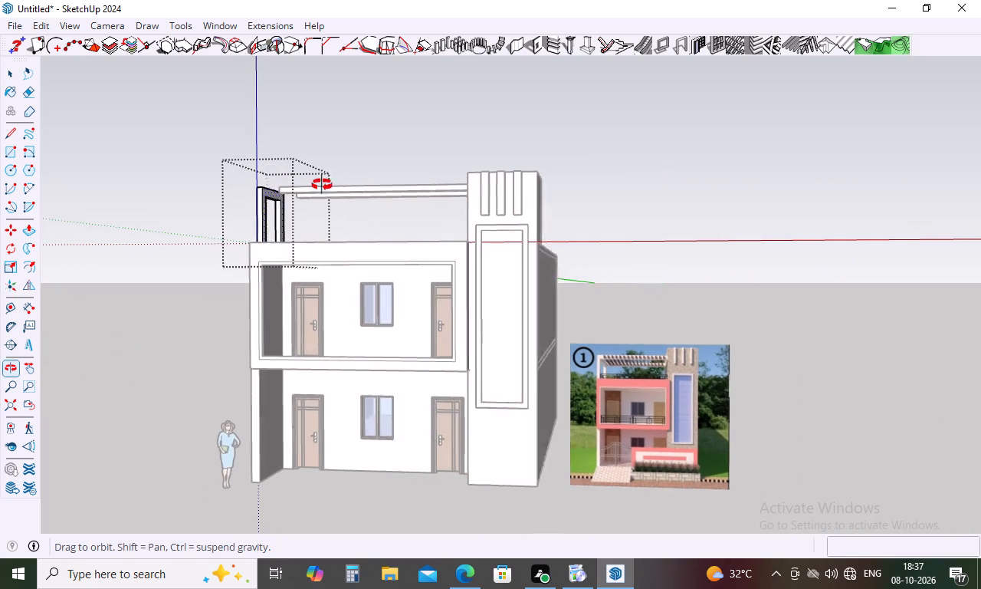
middle_drag(322, 185, 342, 189)
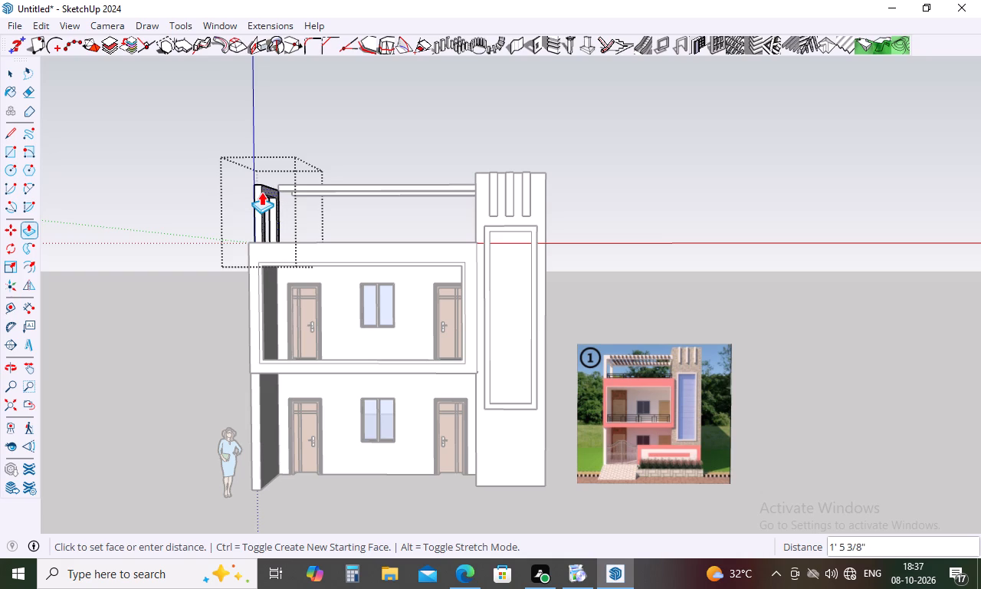
click(261, 192)
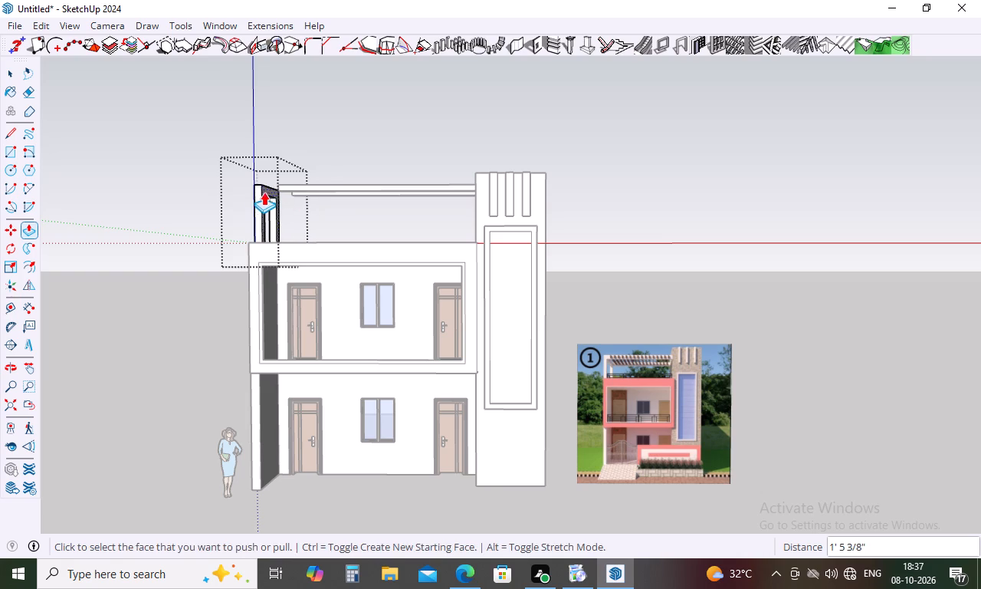
Inside the frame group, erase the two short edges separating the crossbar from the posts on the outer face.
middle_drag(309, 196, 714, 318)
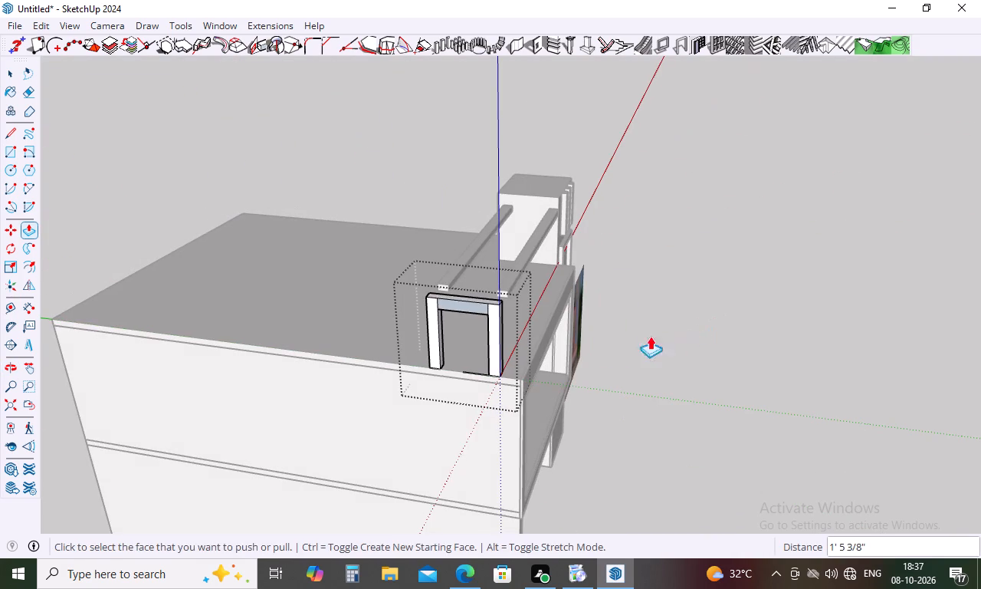
key(space)
click(672, 332)
scroll(458, 334, up, 7)
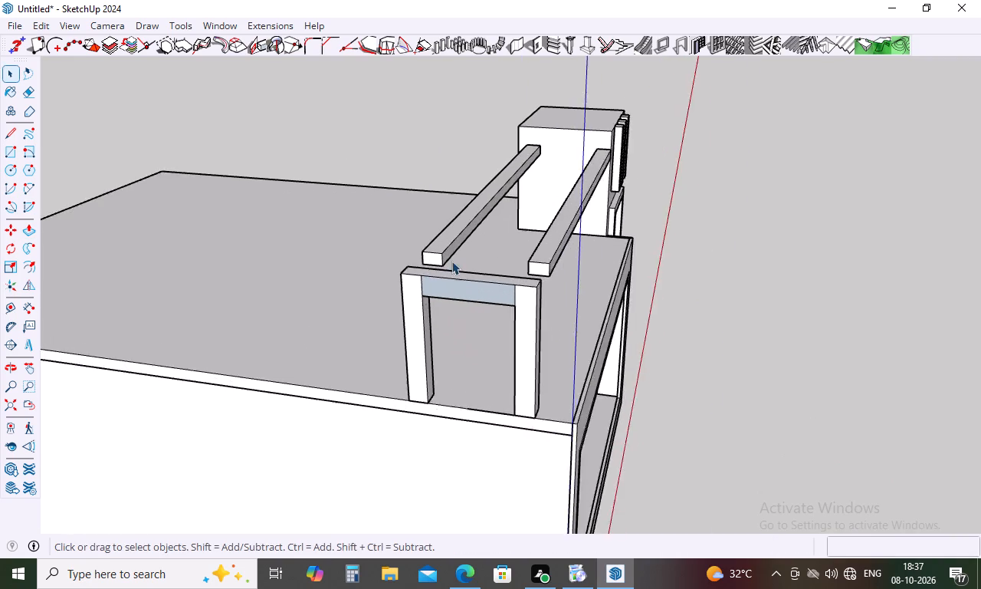
scroll(451, 261, up, 3)
key(e)
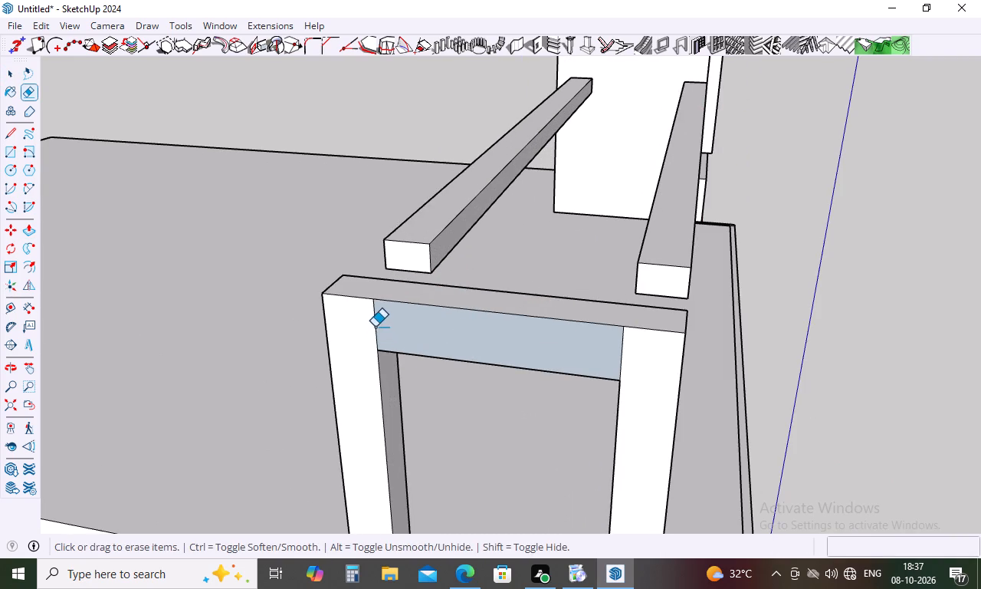
click(415, 343)
key(space)
double_click(419, 343)
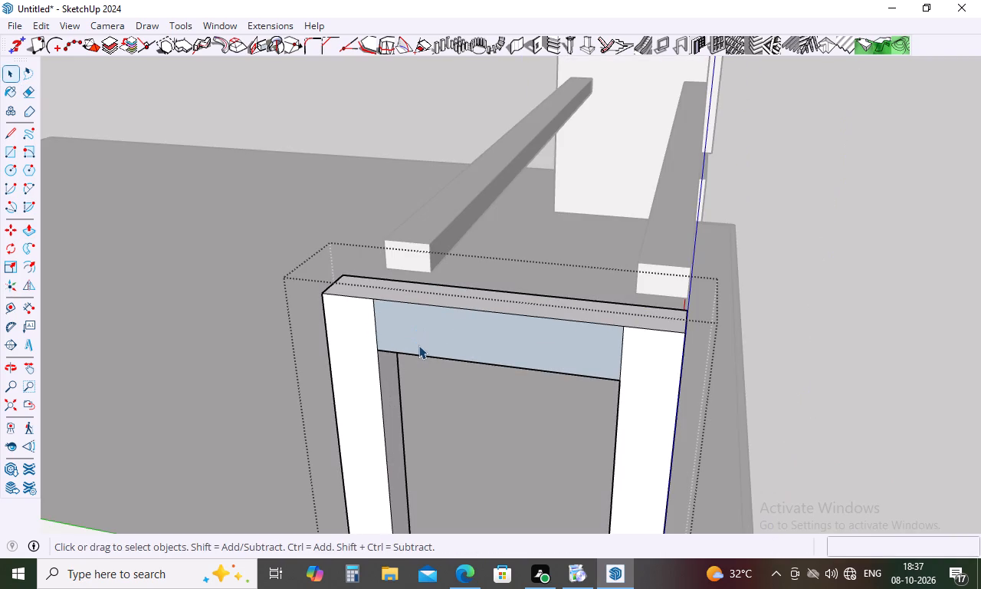
key(e)
click(375, 318)
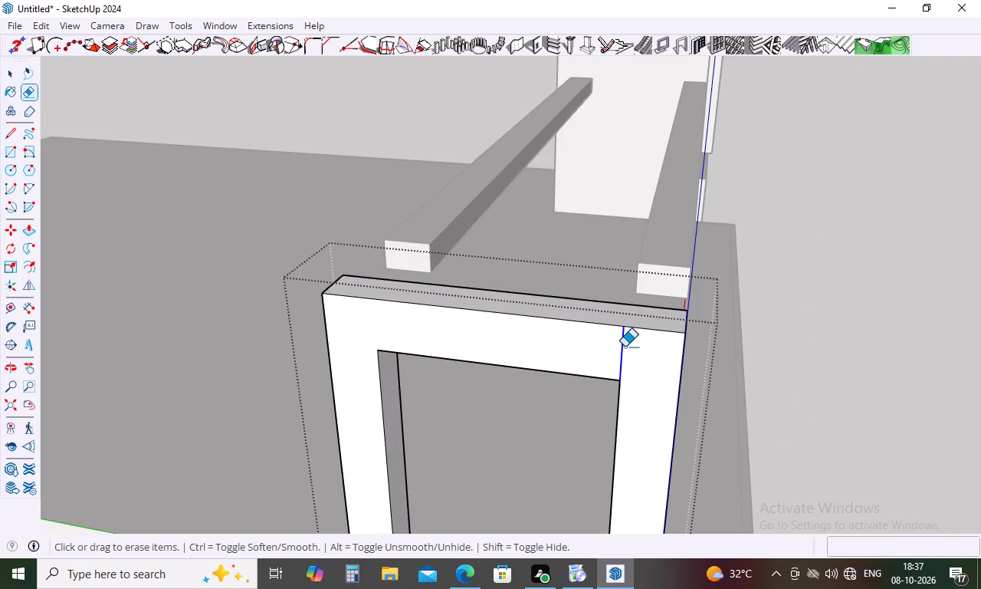
click(625, 347)
scroll(634, 302, down, 5)
key(space)
click(791, 322)
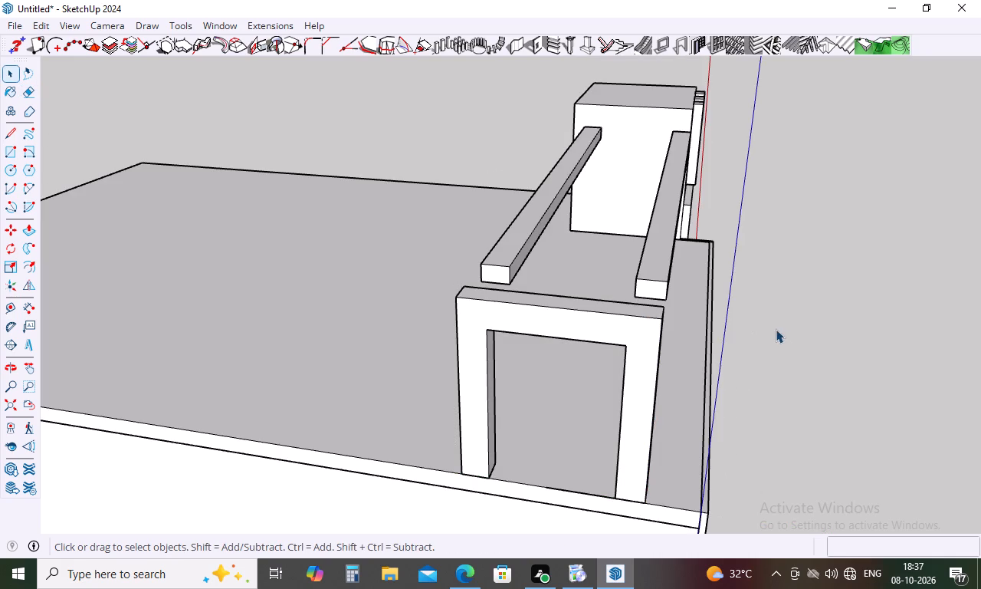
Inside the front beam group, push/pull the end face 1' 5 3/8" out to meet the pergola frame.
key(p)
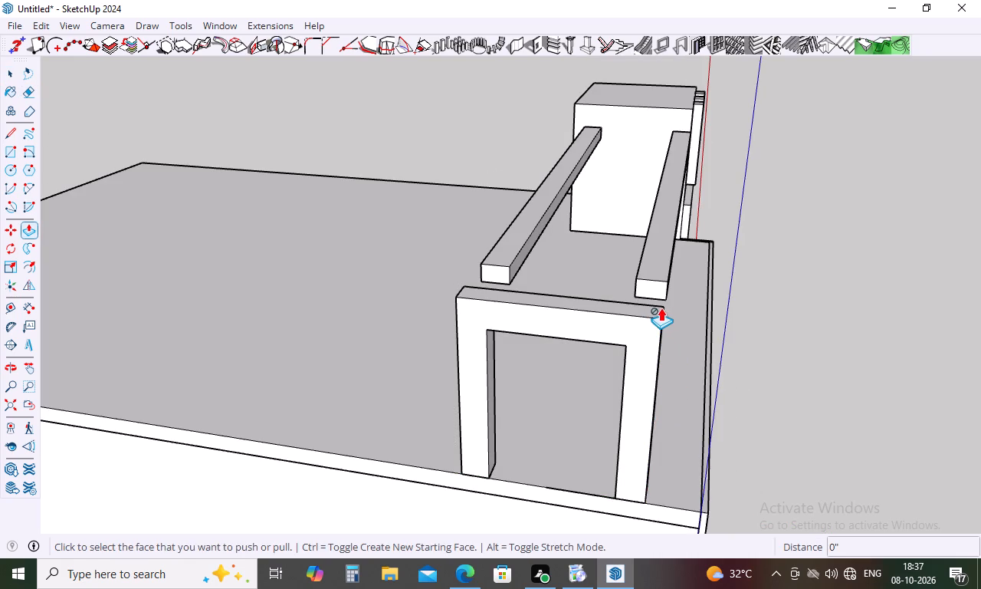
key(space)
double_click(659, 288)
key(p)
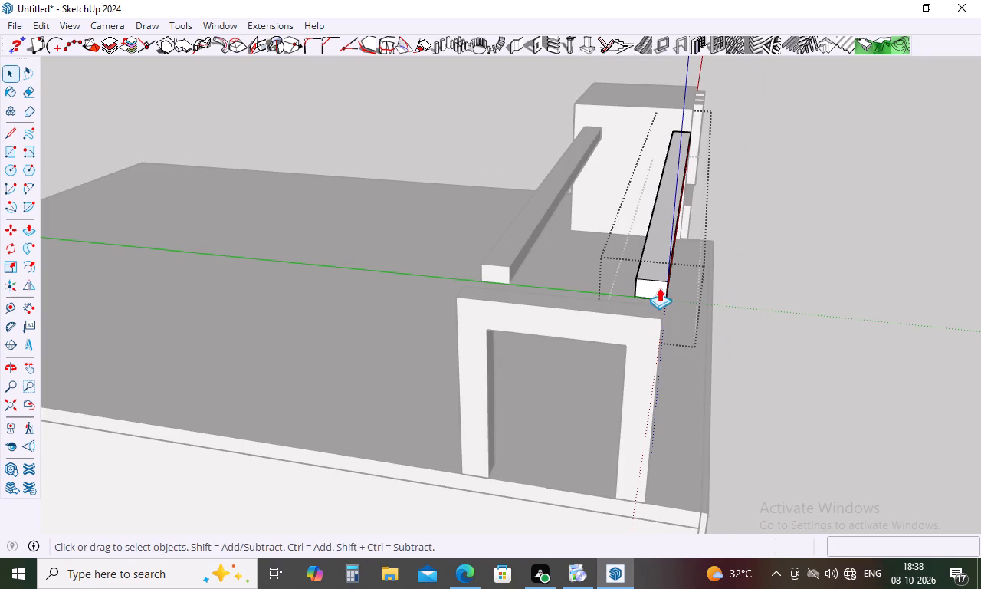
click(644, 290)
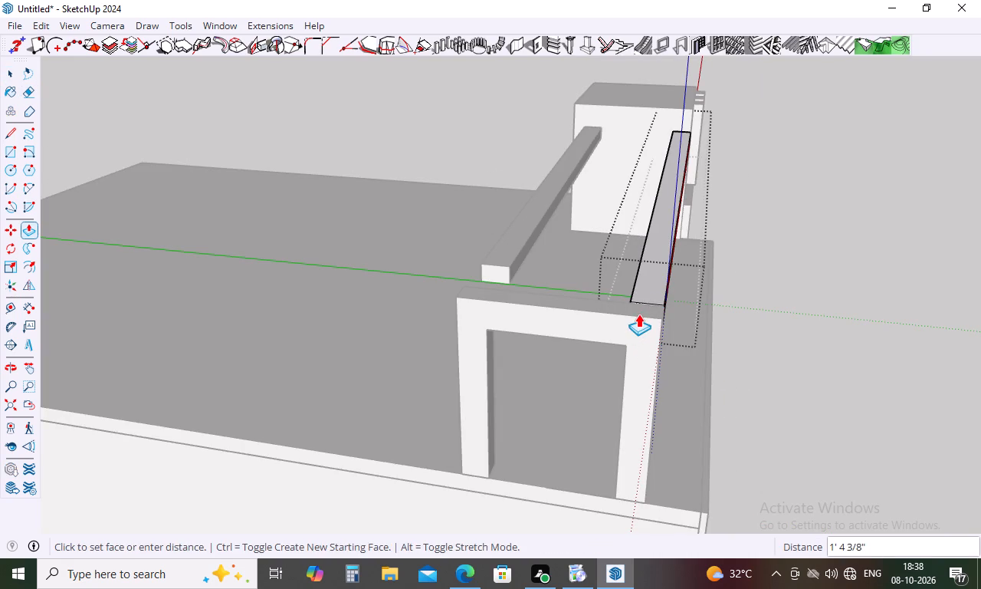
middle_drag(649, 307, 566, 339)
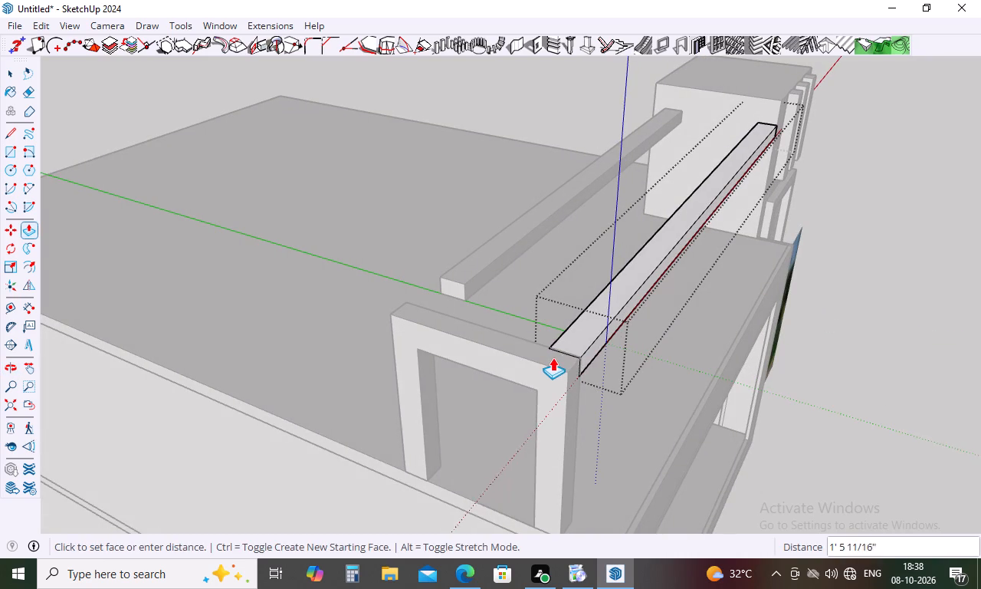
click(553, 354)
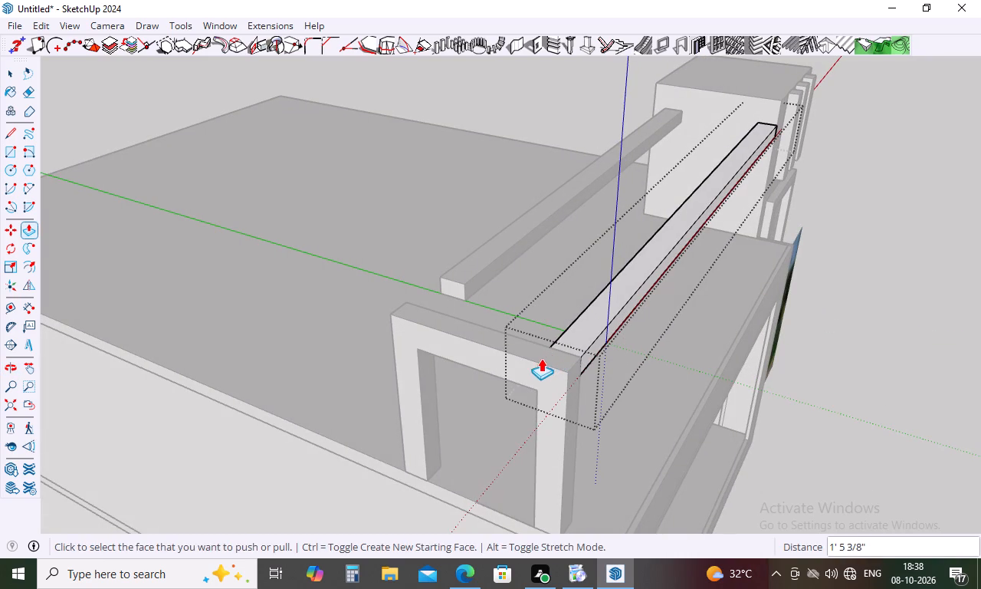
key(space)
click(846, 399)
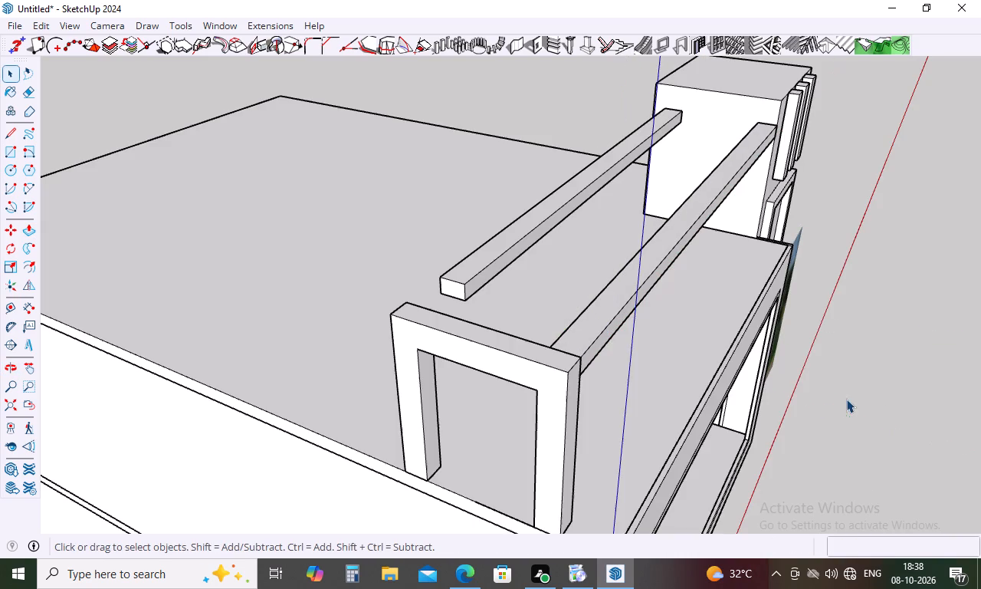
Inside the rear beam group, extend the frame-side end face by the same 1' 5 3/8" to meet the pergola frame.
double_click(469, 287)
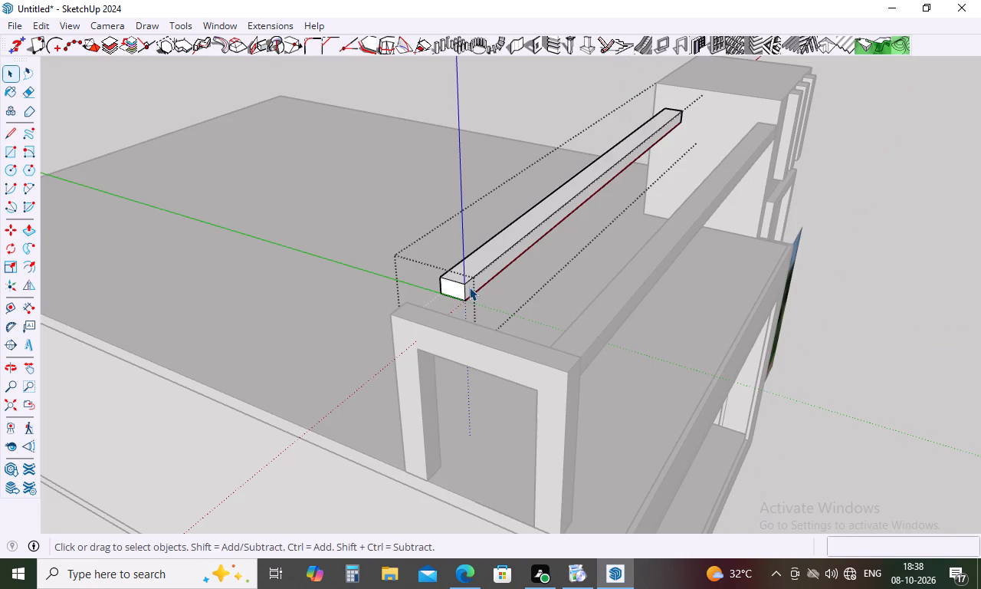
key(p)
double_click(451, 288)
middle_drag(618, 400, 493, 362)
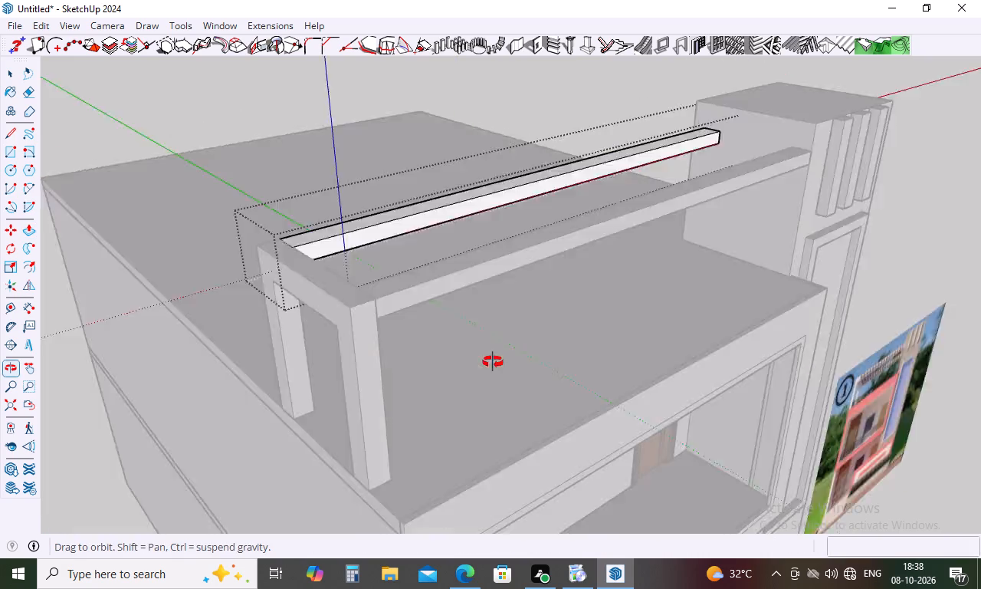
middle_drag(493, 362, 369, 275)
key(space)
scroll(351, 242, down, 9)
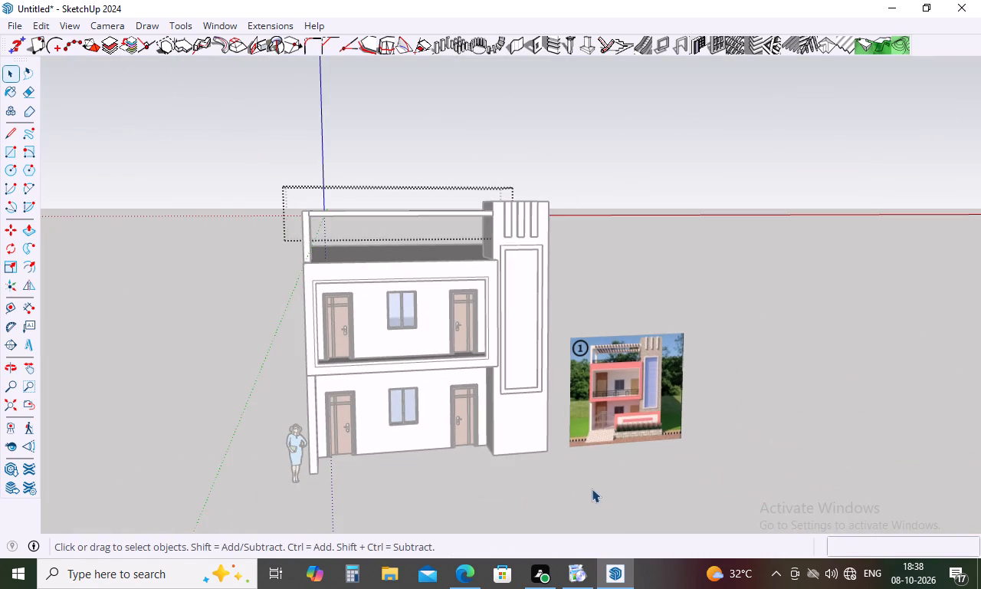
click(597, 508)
Examine how the pergola frame and beams sit against the tower and compare the overall shape with the reference photo.
scroll(333, 204, up, 10)
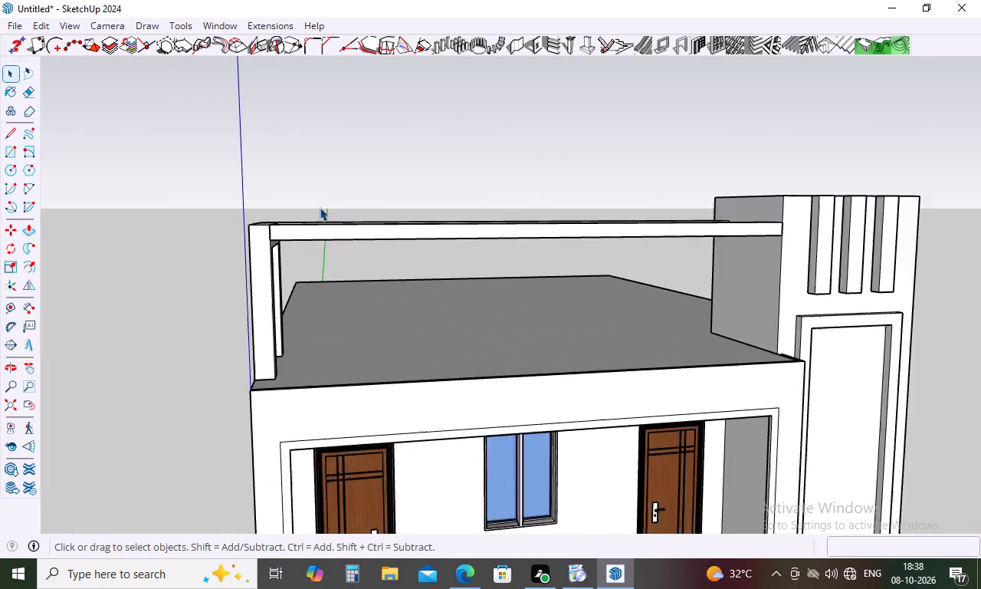
scroll(264, 243, up, 3)
scroll(264, 243, down, 10)
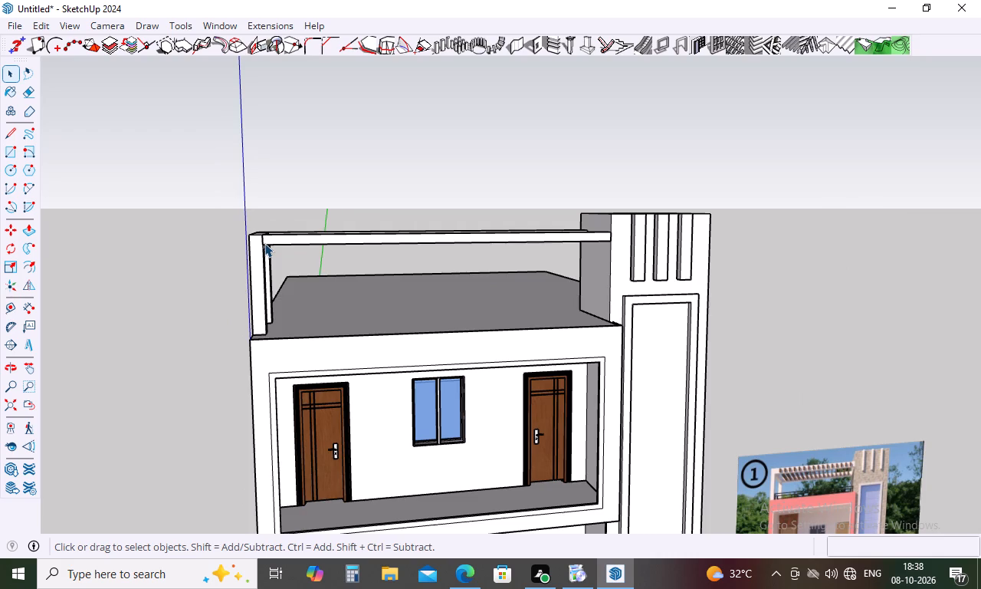
scroll(264, 243, down, 4)
middle_drag(349, 240, 382, 433)
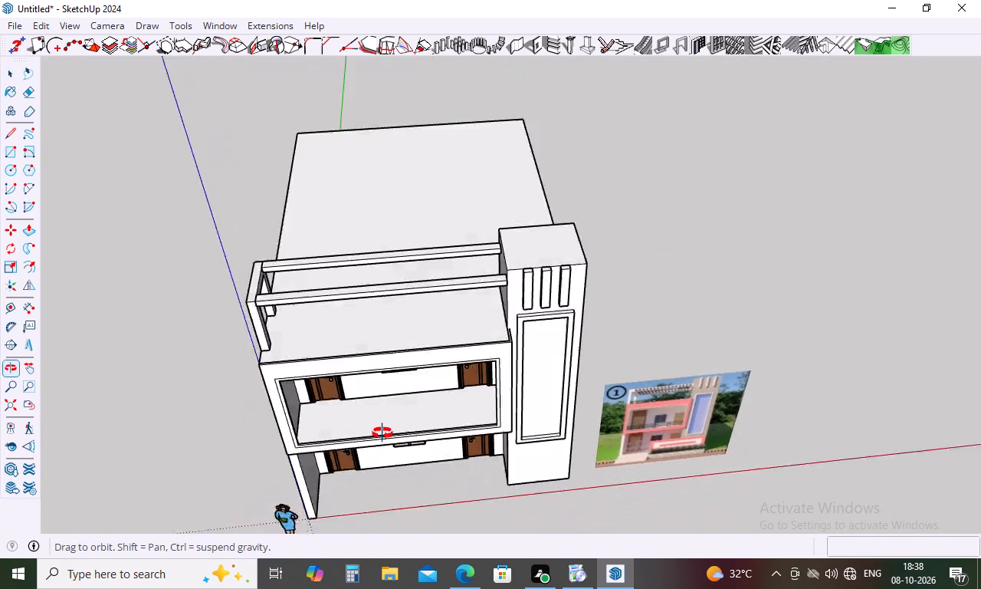
middle_drag(382, 433, 329, 275)
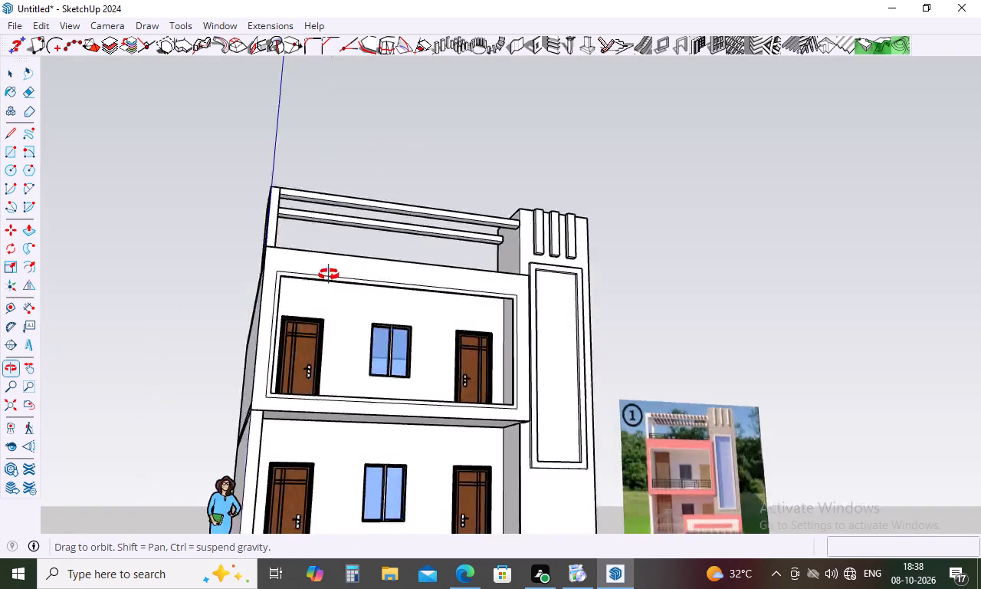
middle_drag(329, 275, 304, 283)
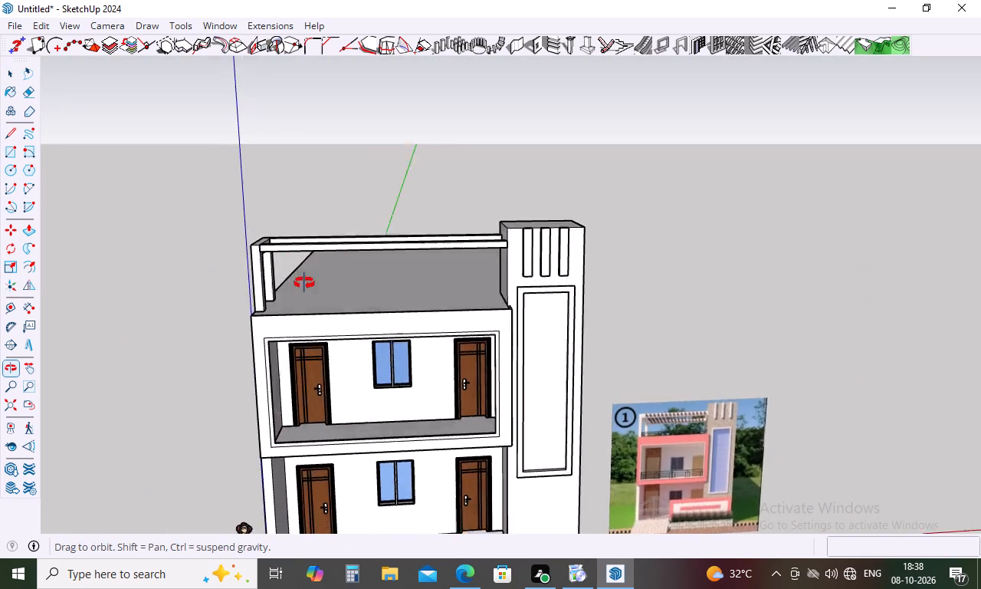
middle_drag(304, 283, 197, 357)
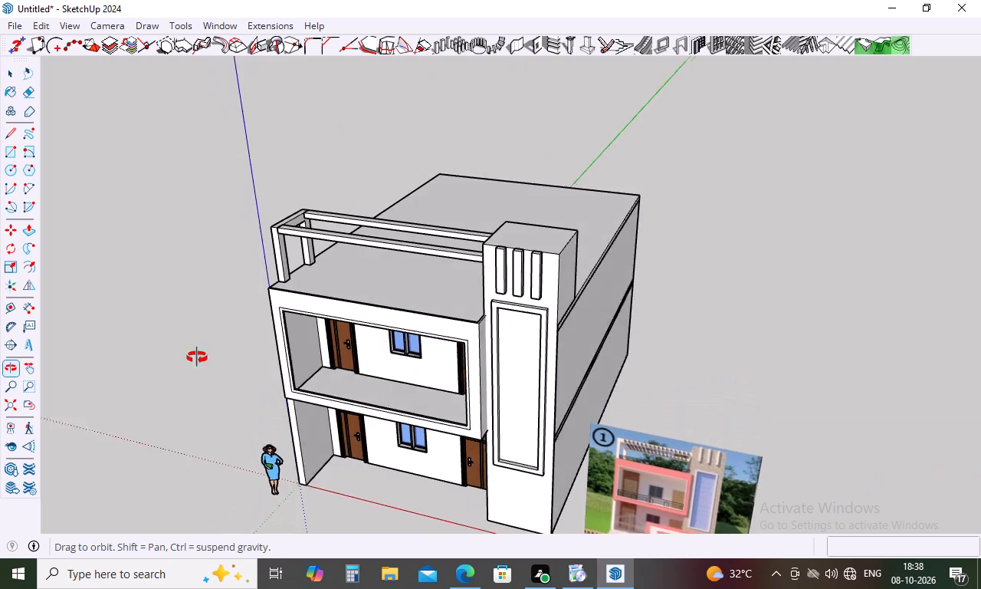
middle_drag(197, 357, 270, 192)
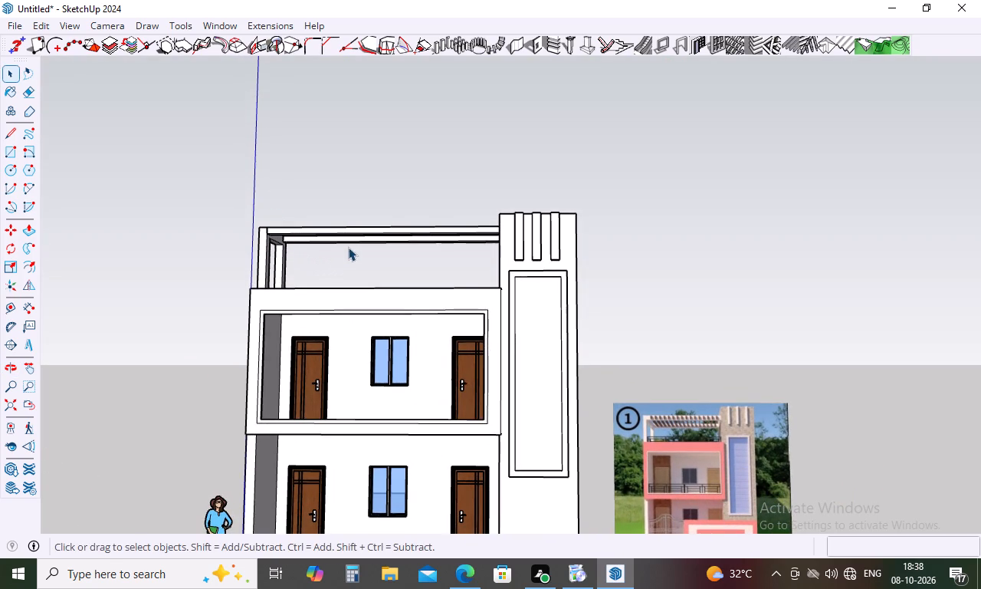
Delete both long pergola beams, copying the rear one to the clipboard before removing it.
click(342, 230)
key(Delete)
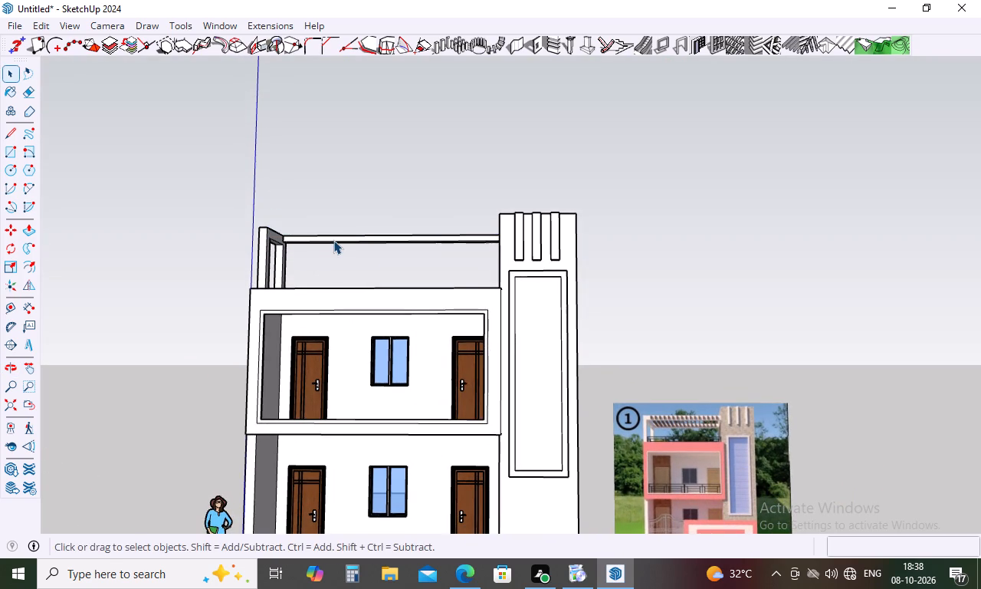
click(333, 240)
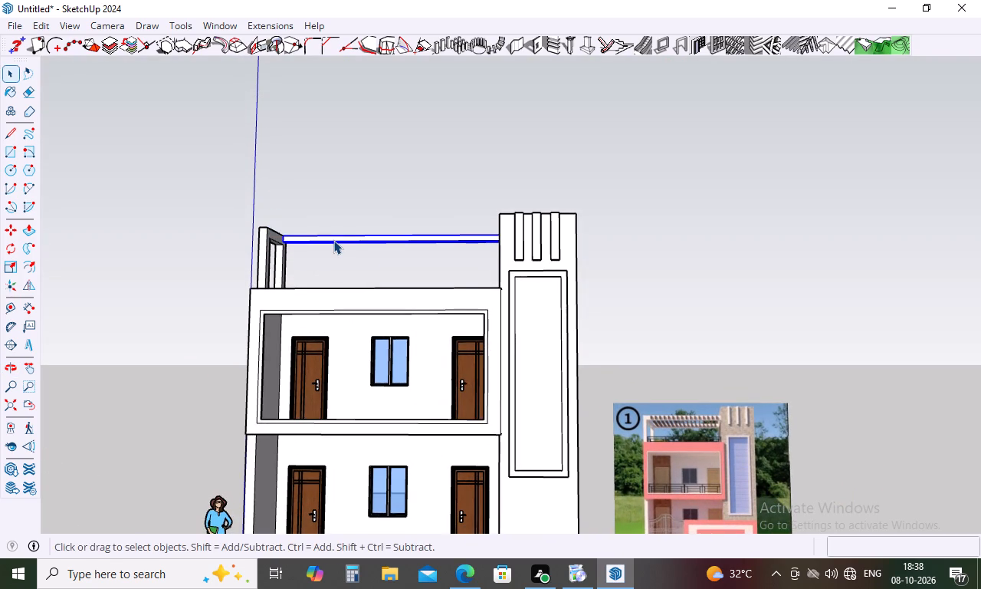
key(ctrl+c)
key(ctrl+v)
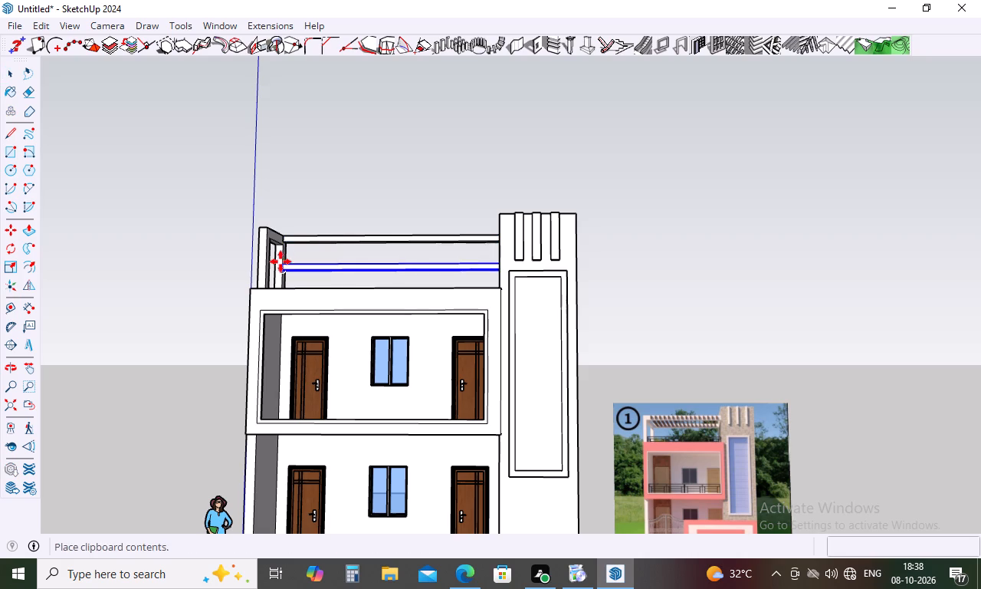
key(Escape)
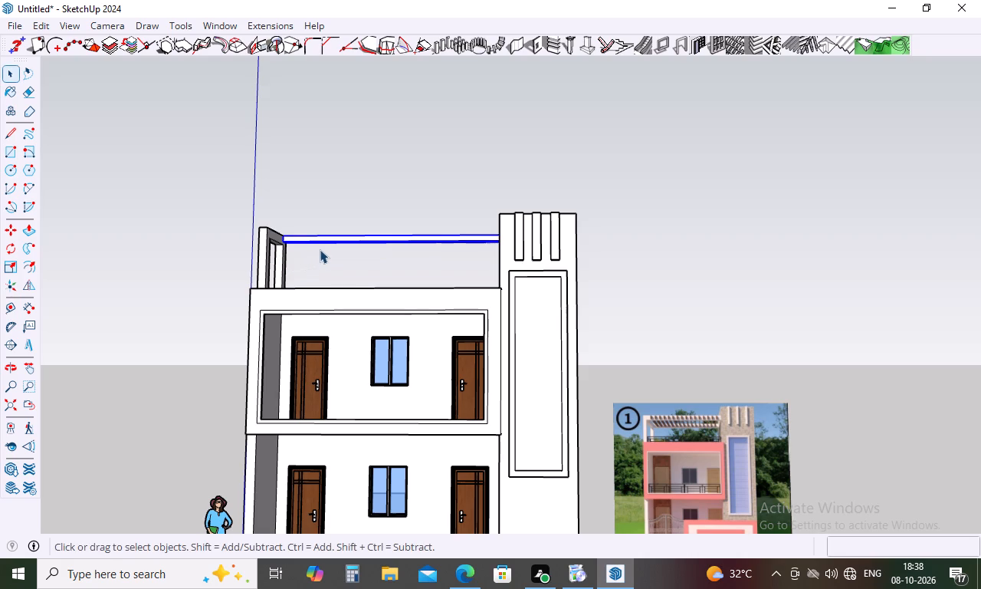
key(Delete)
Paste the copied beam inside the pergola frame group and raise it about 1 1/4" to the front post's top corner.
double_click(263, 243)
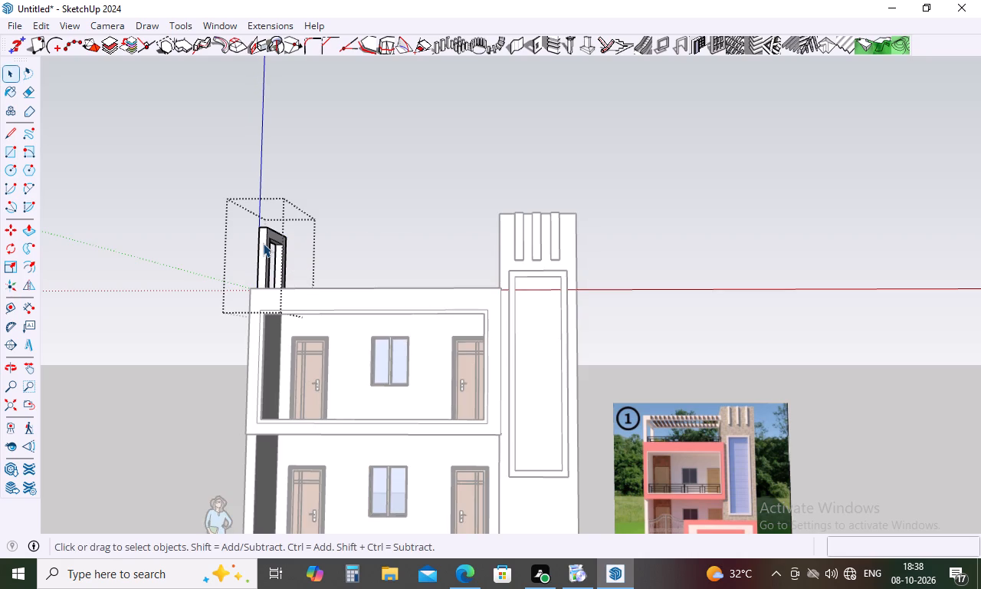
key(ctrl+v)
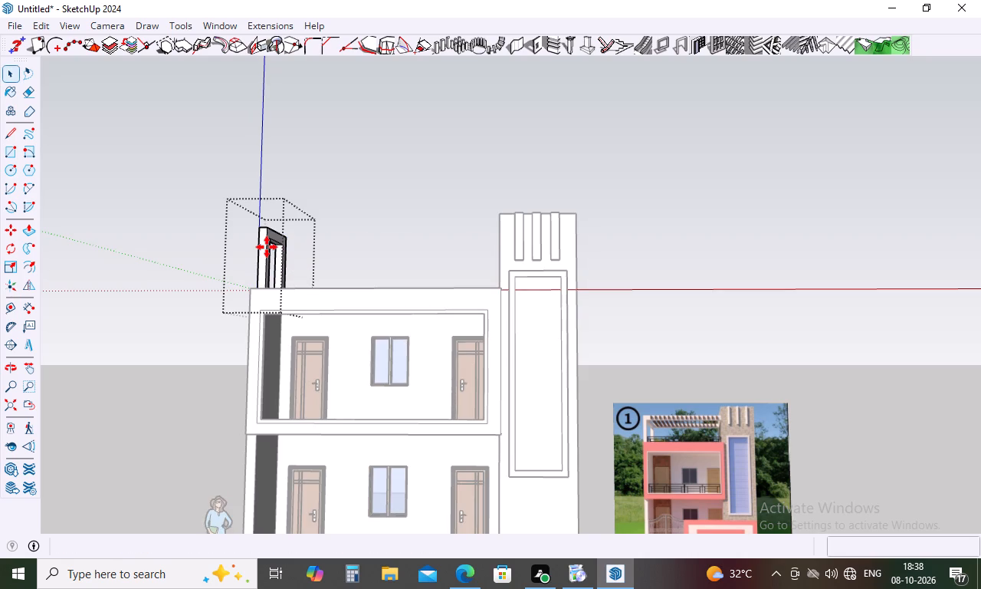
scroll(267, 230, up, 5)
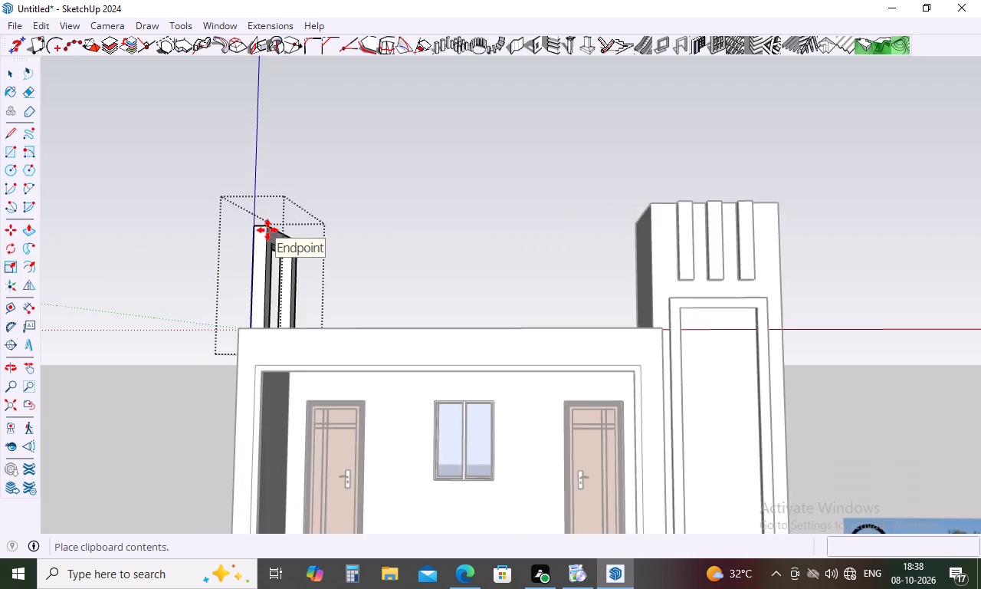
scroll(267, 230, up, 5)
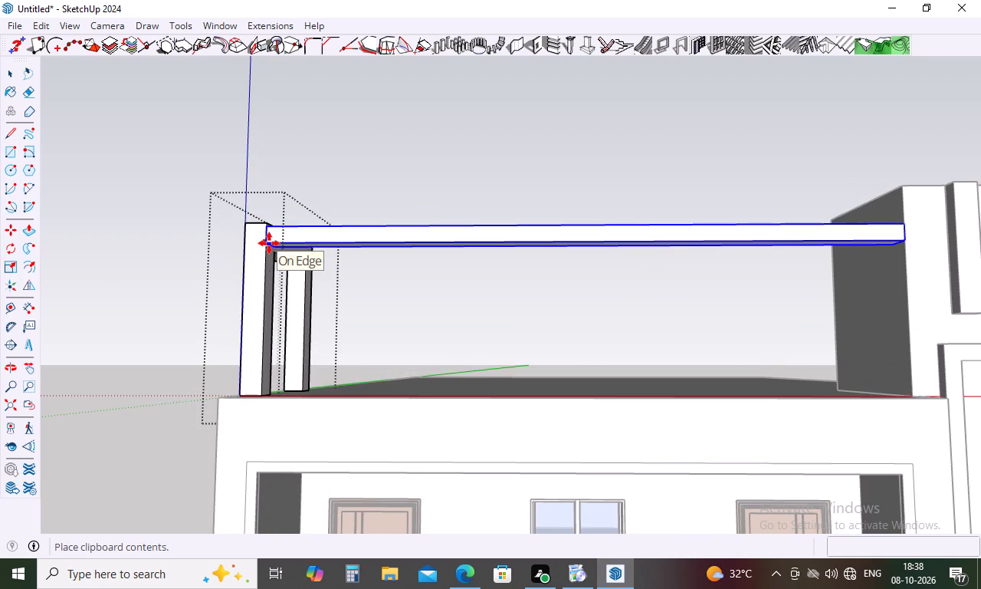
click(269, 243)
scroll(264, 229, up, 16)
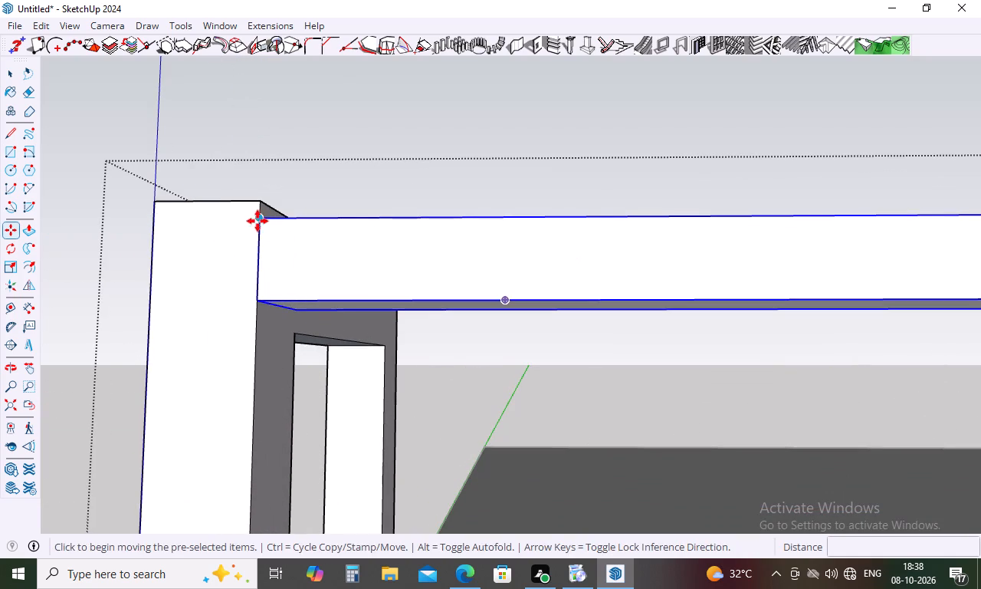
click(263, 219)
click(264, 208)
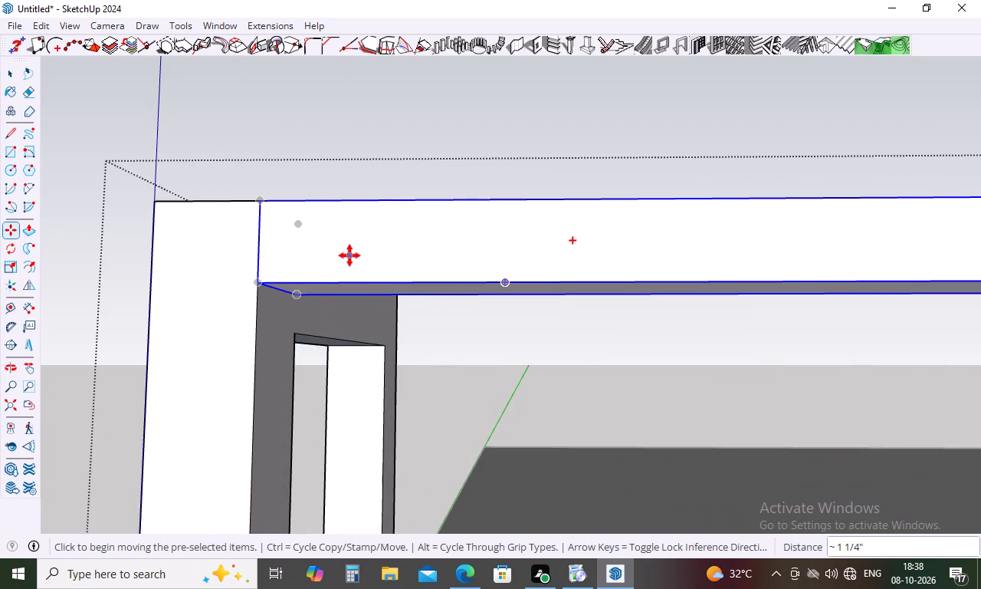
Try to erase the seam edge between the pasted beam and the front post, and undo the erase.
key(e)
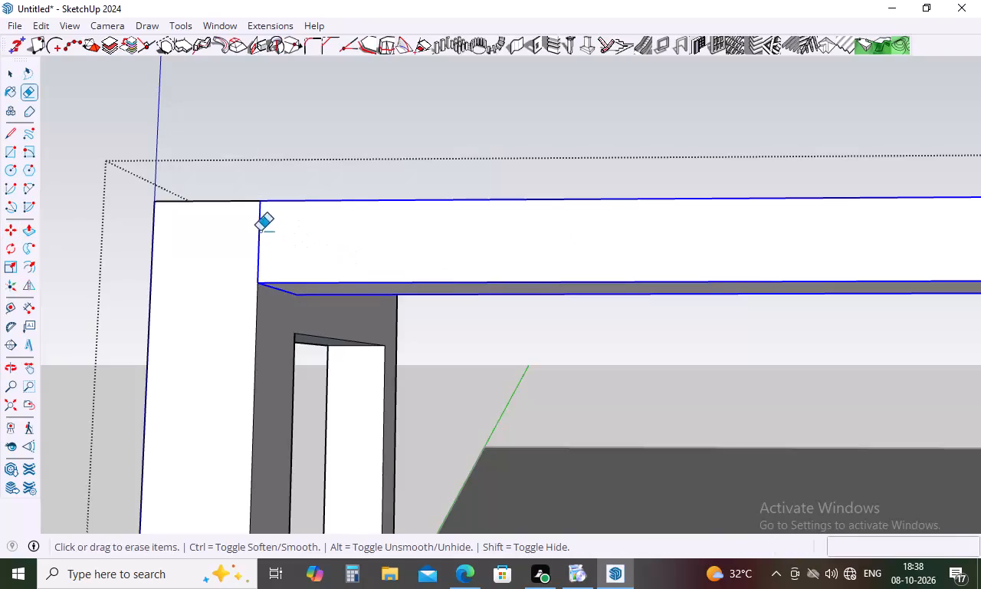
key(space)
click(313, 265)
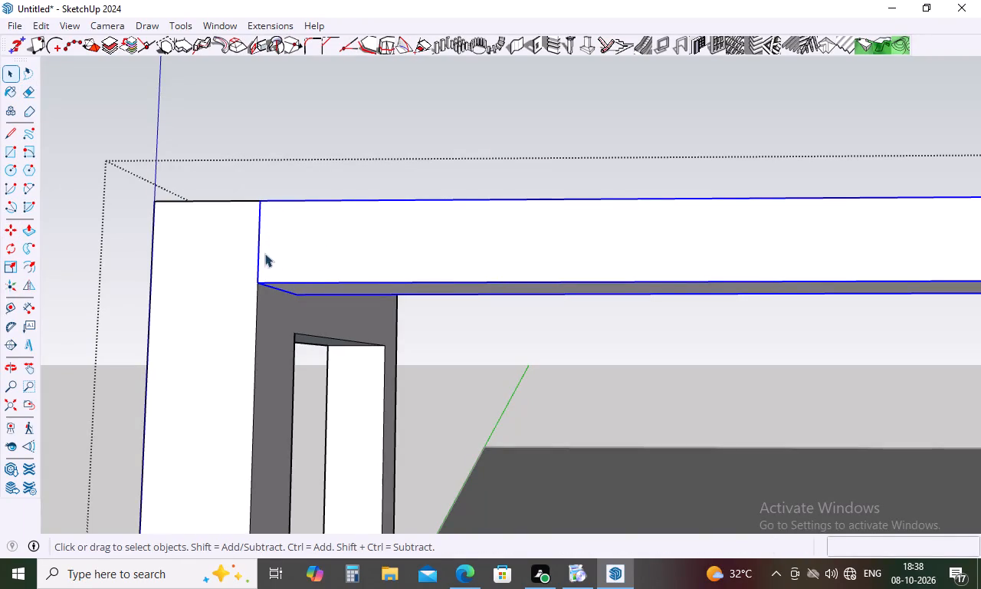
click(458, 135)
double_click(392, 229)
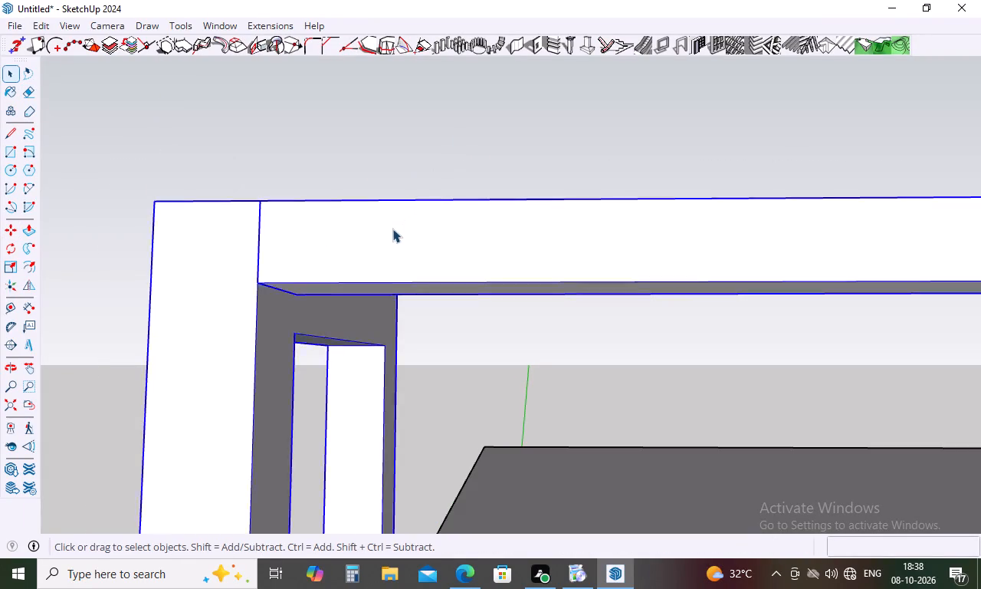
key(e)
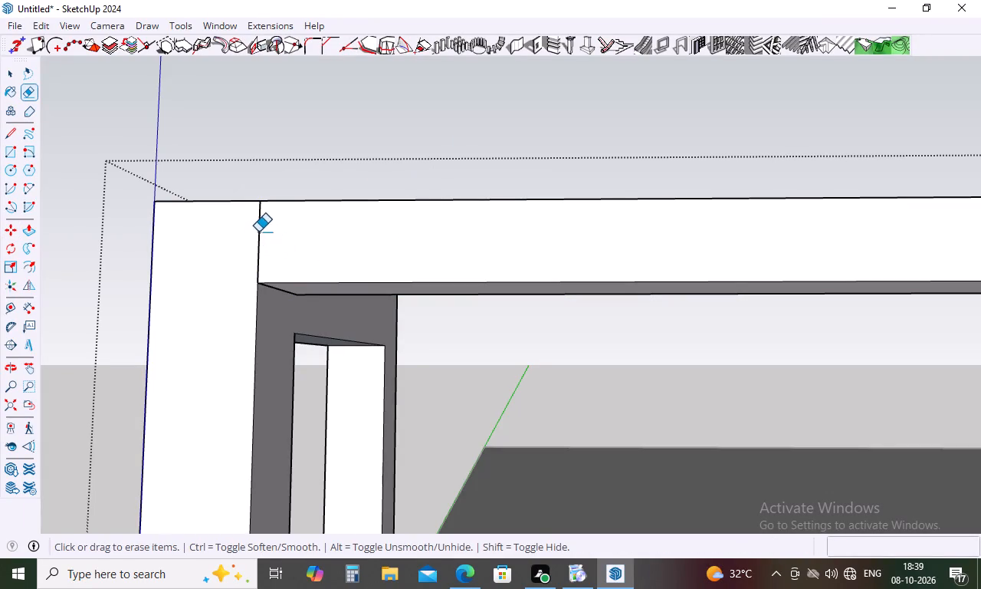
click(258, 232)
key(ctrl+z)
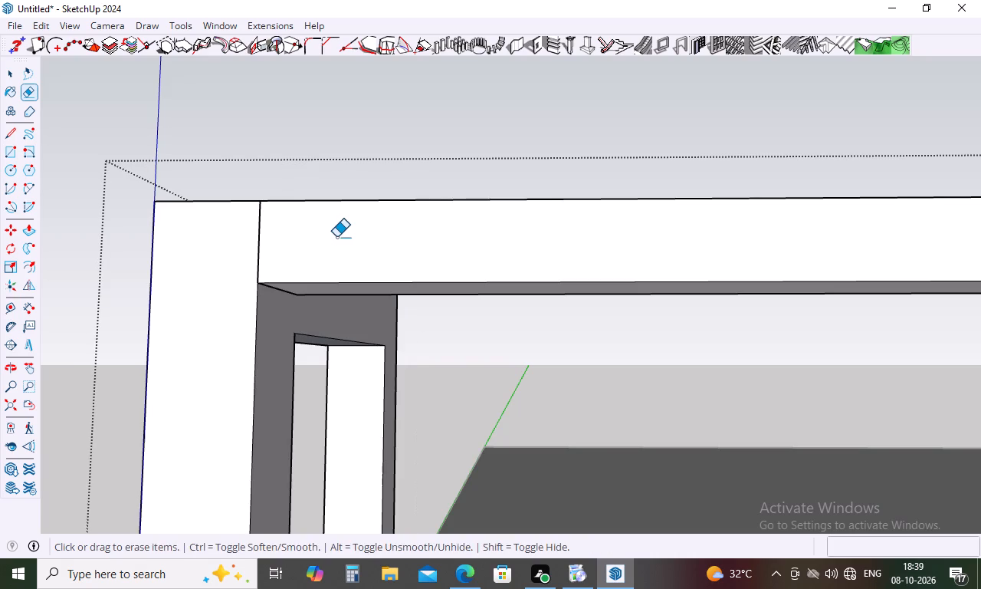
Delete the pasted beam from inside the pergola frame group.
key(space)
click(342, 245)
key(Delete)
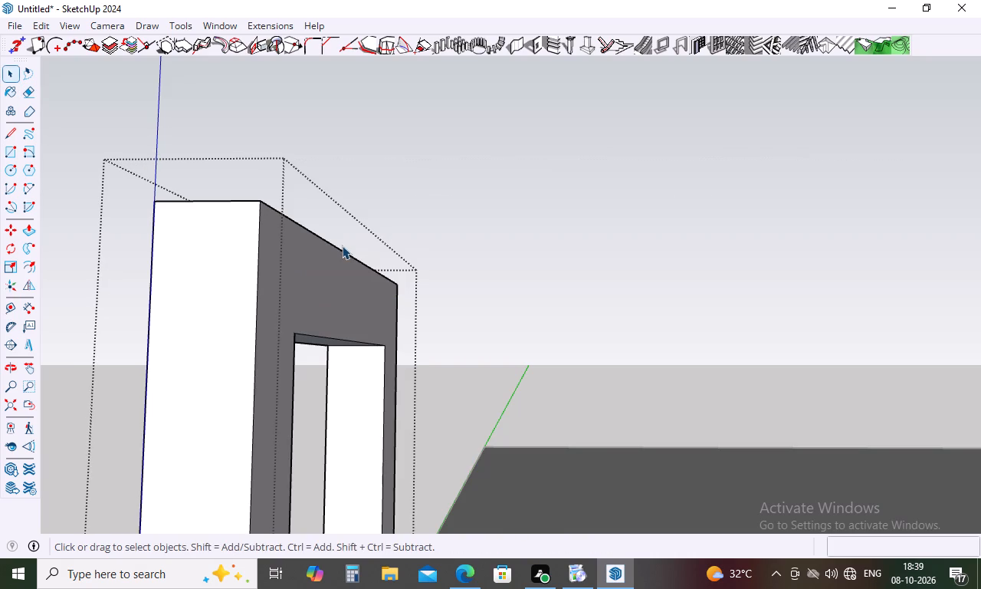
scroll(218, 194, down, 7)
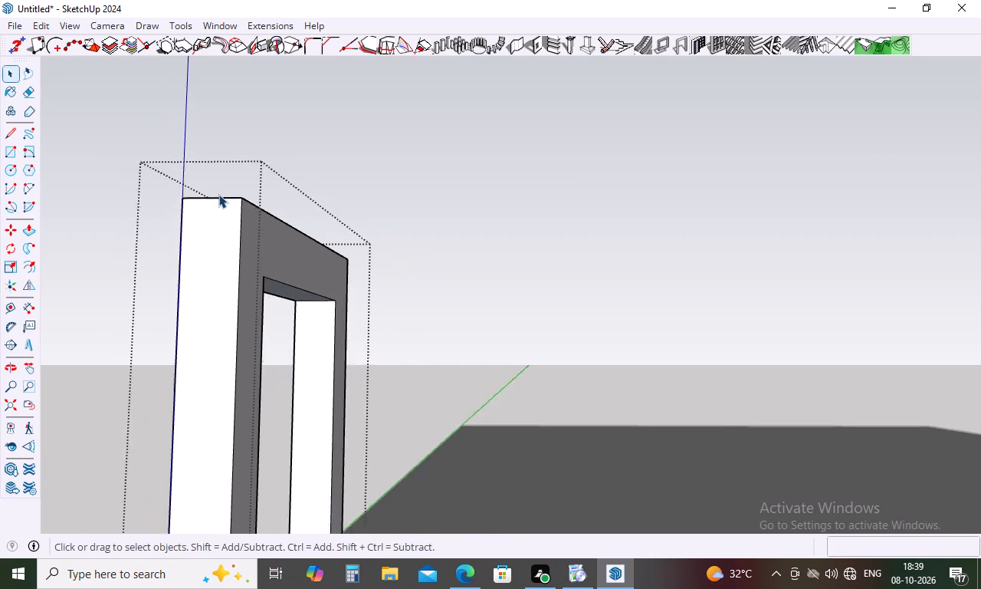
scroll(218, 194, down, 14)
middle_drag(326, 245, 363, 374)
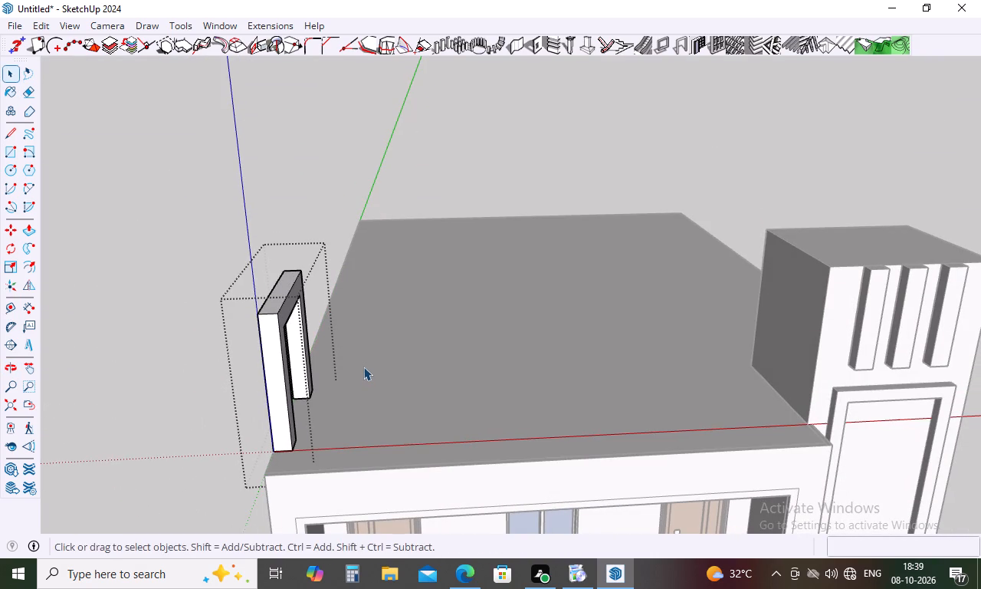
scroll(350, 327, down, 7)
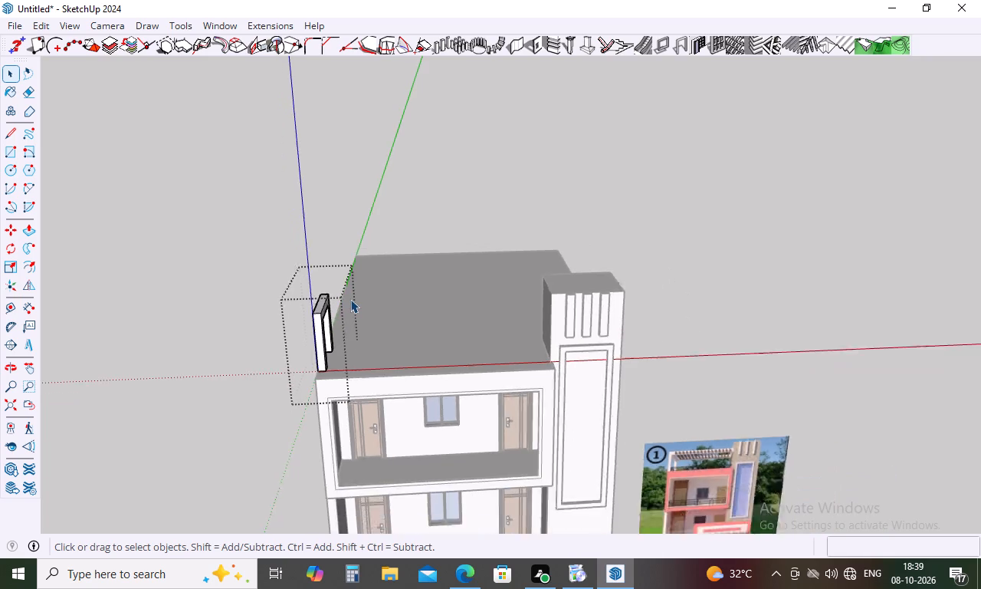
Leave the pergola frame group and check the width of the front post's top edge with a linear dimension.
scroll(350, 299, down, 2)
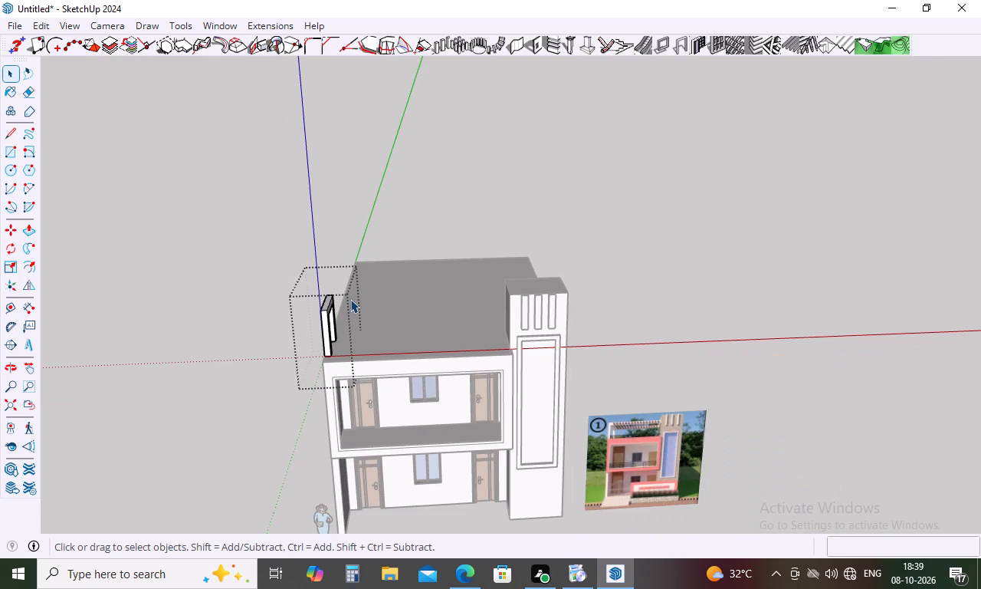
middle_drag(342, 316, 357, 216)
scroll(346, 268, up, 11)
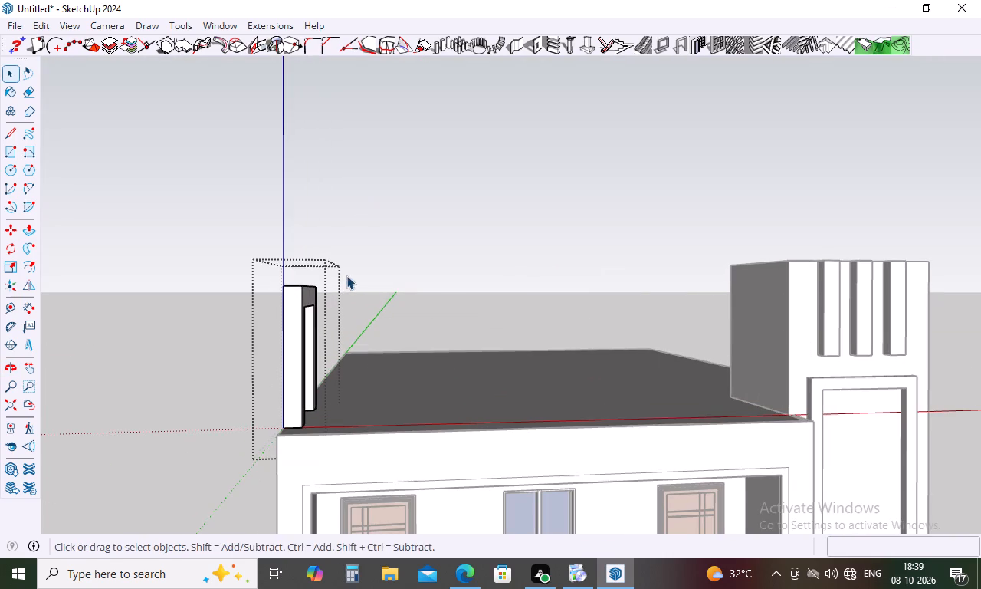
click(444, 299)
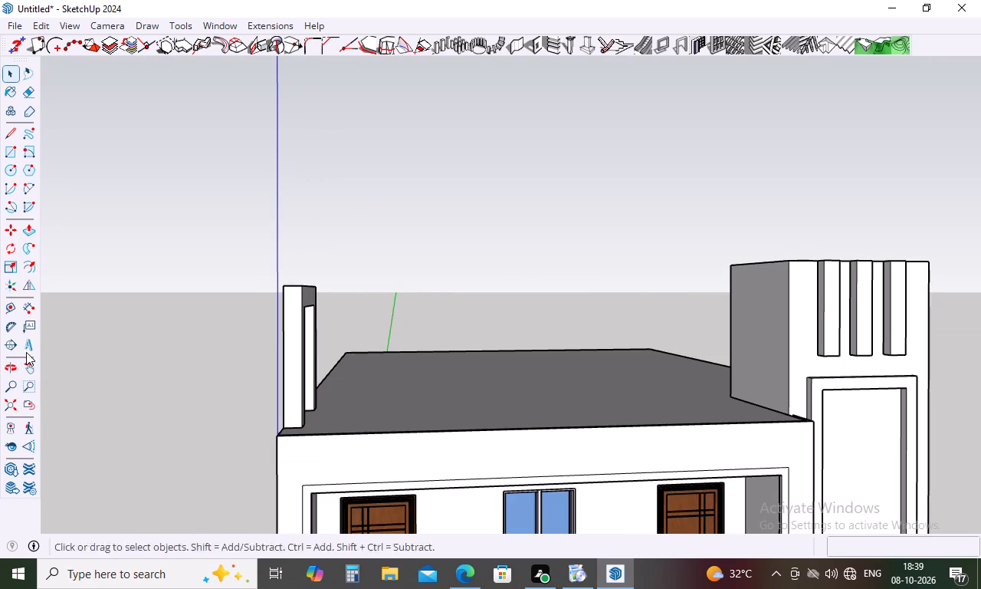
click(28, 312)
scroll(299, 282, up, 10)
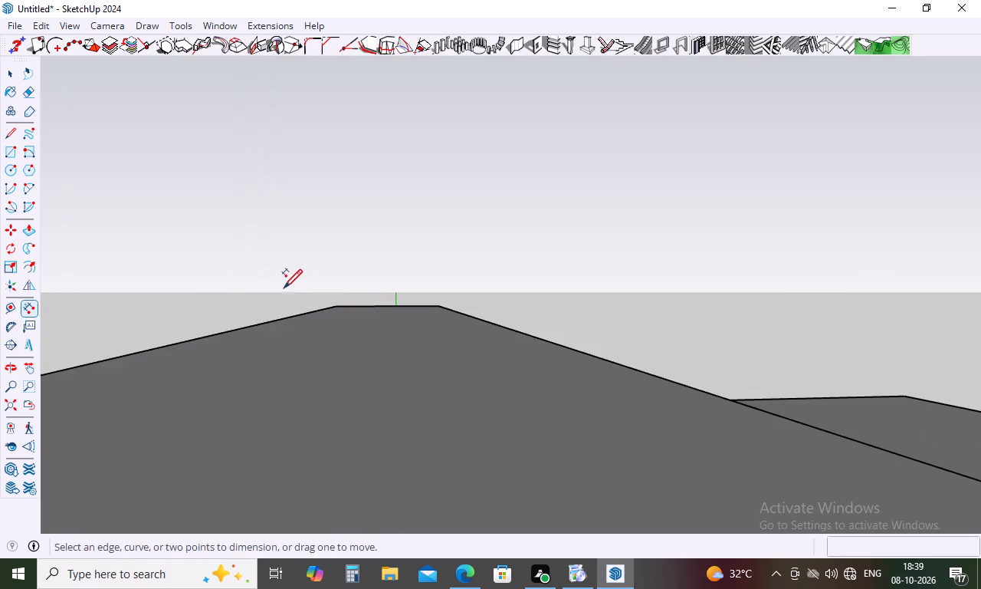
scroll(262, 304, down, 5)
click(242, 309)
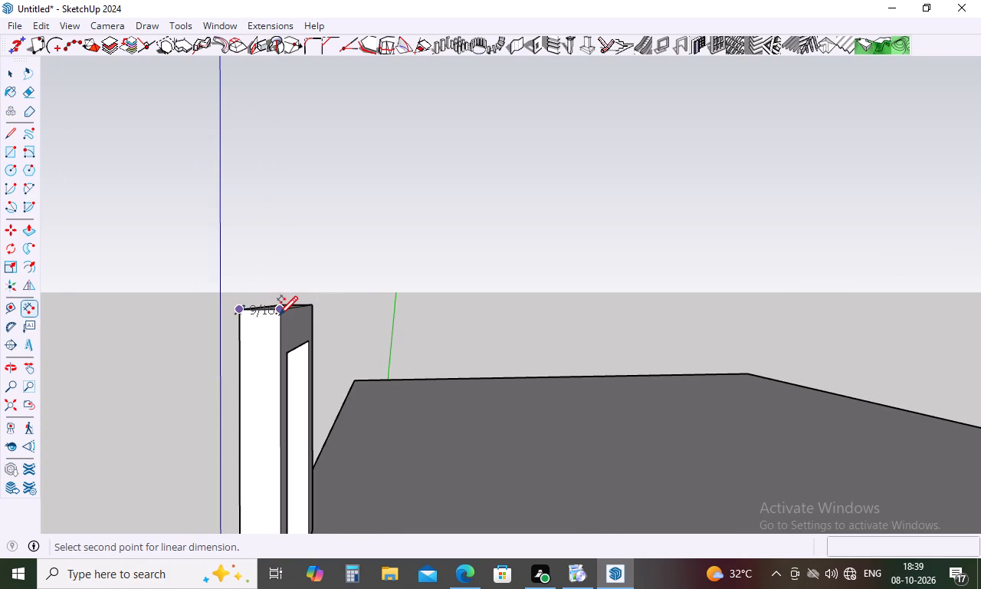
click(279, 314)
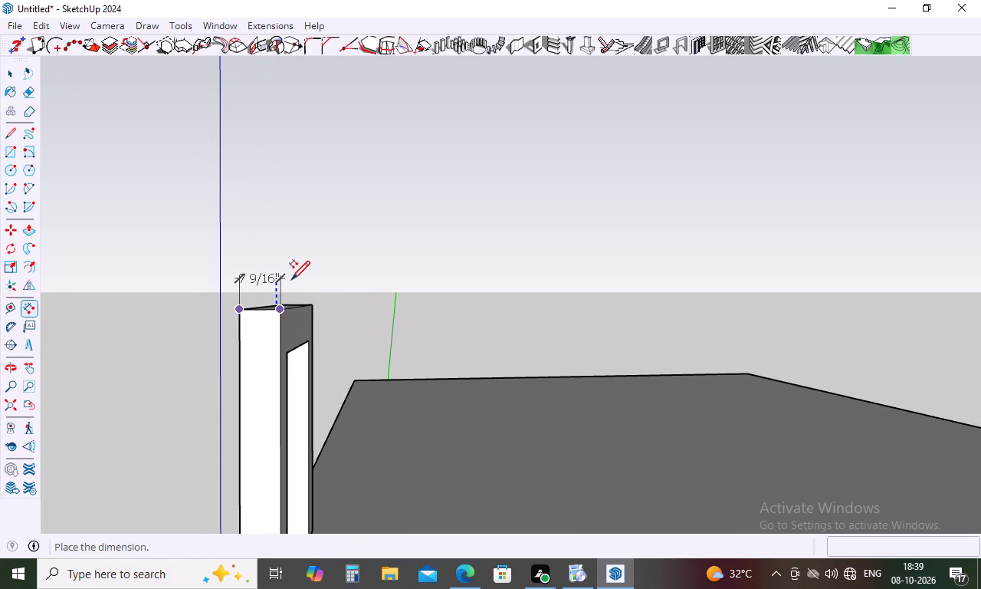
middle_drag(291, 278, 362, 291)
middle_drag(362, 291, 333, 296)
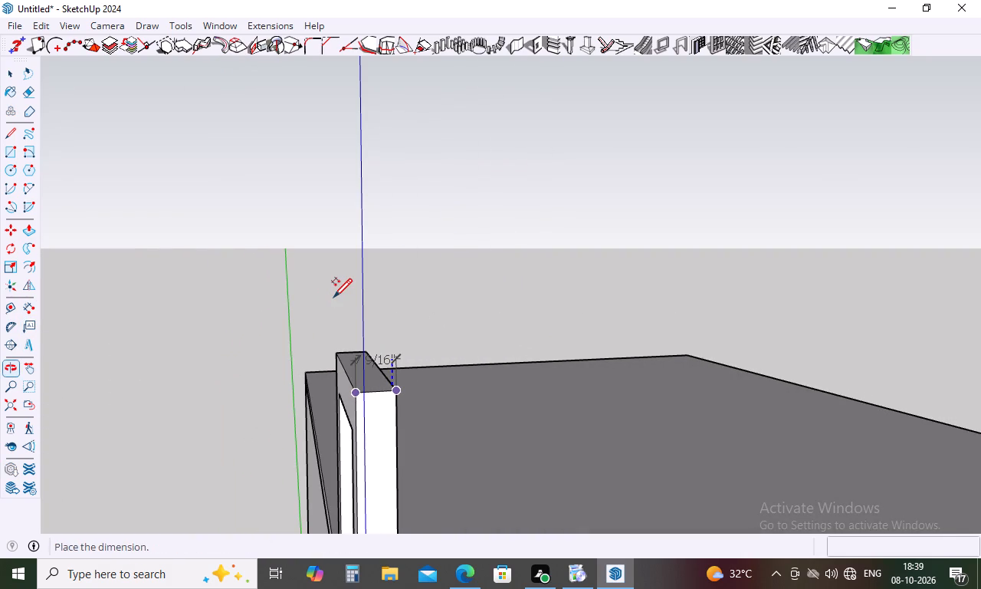
key(space)
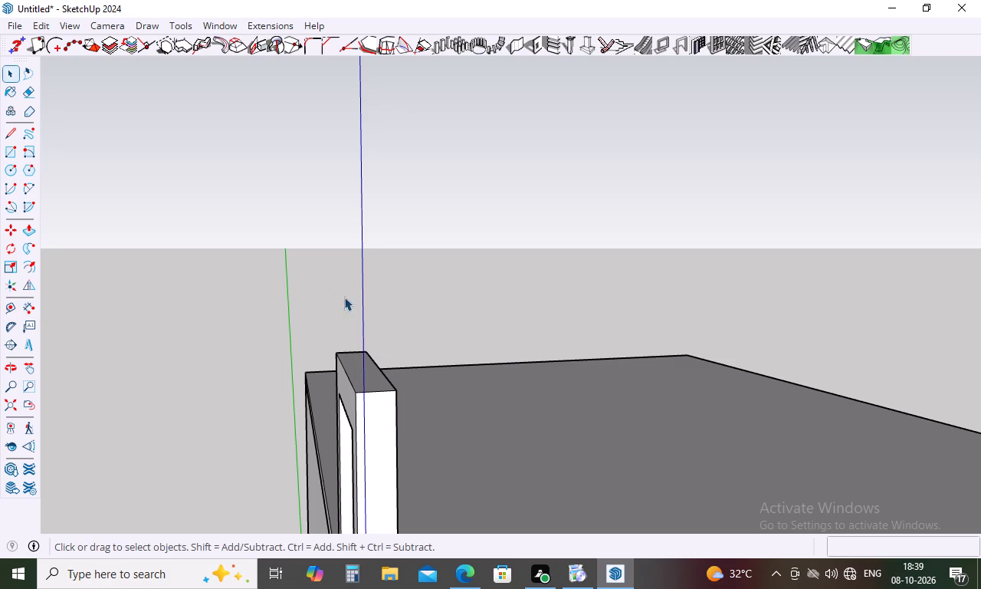
Delete the remaining pergola post frame group from the roof corner.
click(382, 403)
key(Delete)
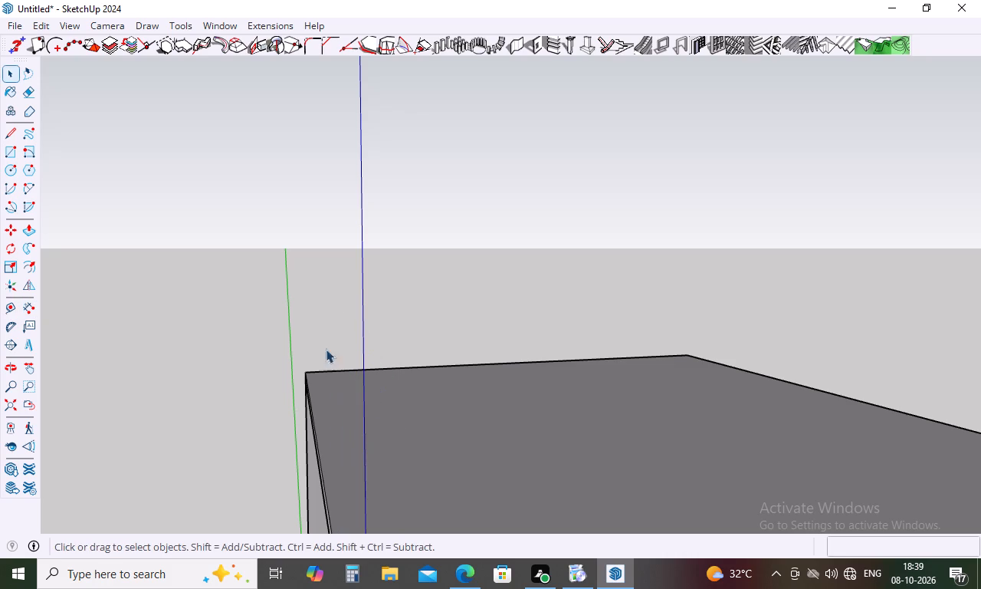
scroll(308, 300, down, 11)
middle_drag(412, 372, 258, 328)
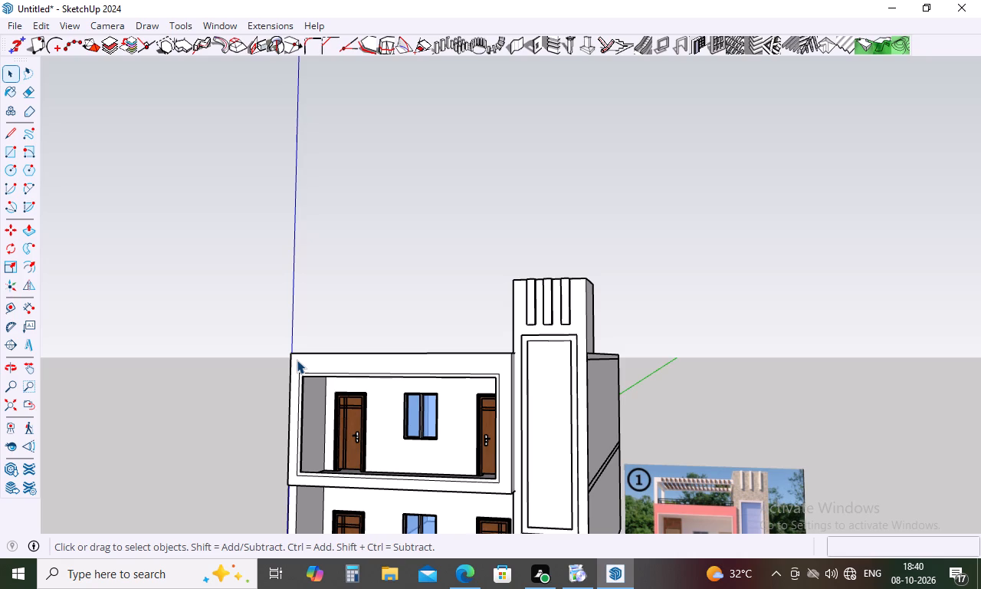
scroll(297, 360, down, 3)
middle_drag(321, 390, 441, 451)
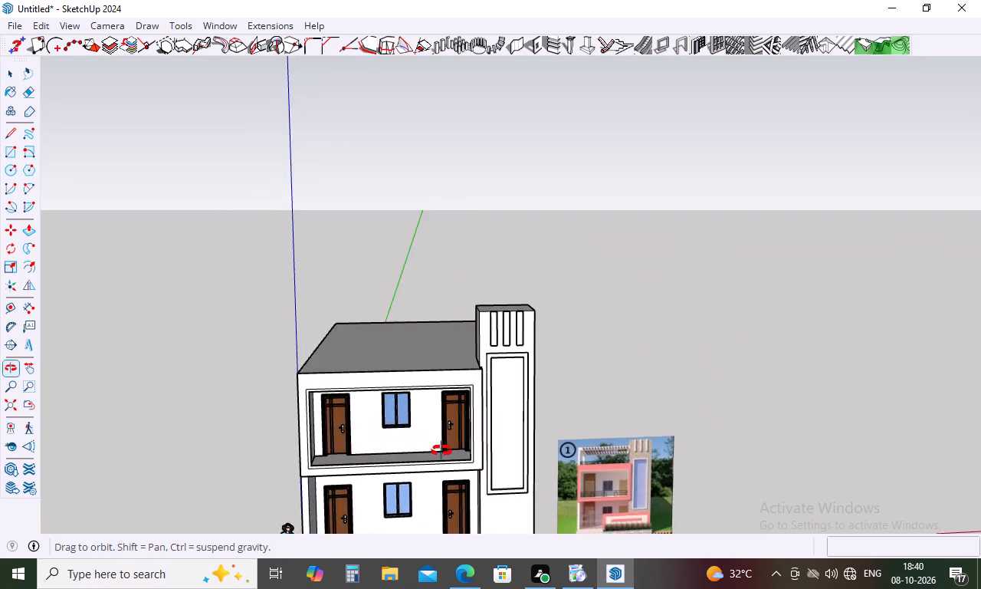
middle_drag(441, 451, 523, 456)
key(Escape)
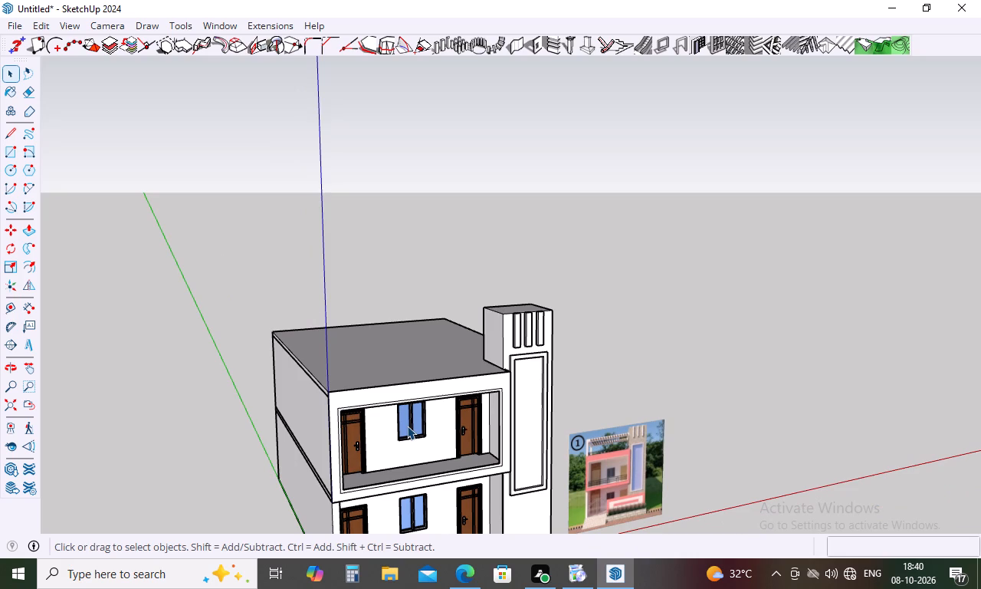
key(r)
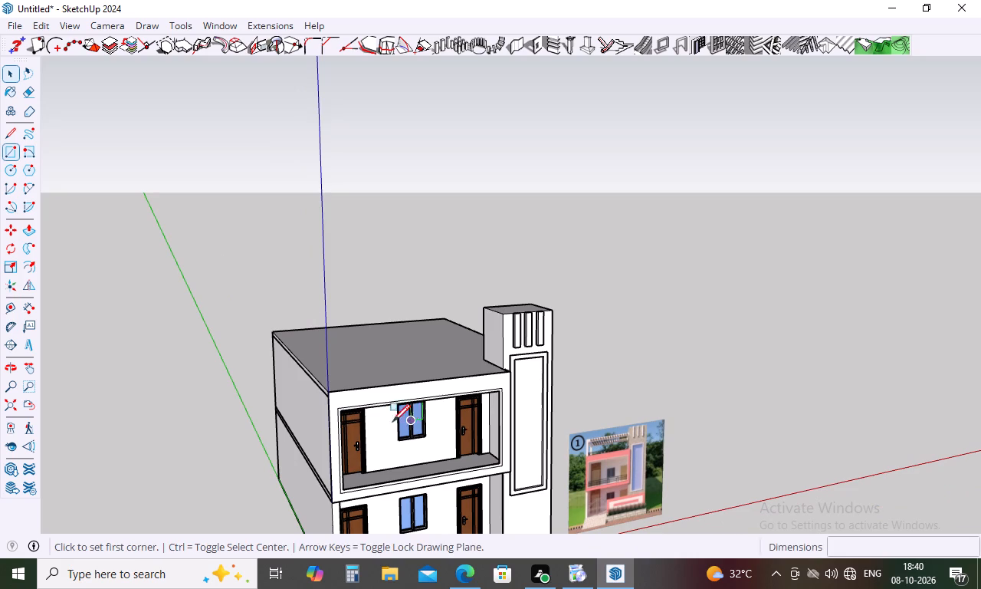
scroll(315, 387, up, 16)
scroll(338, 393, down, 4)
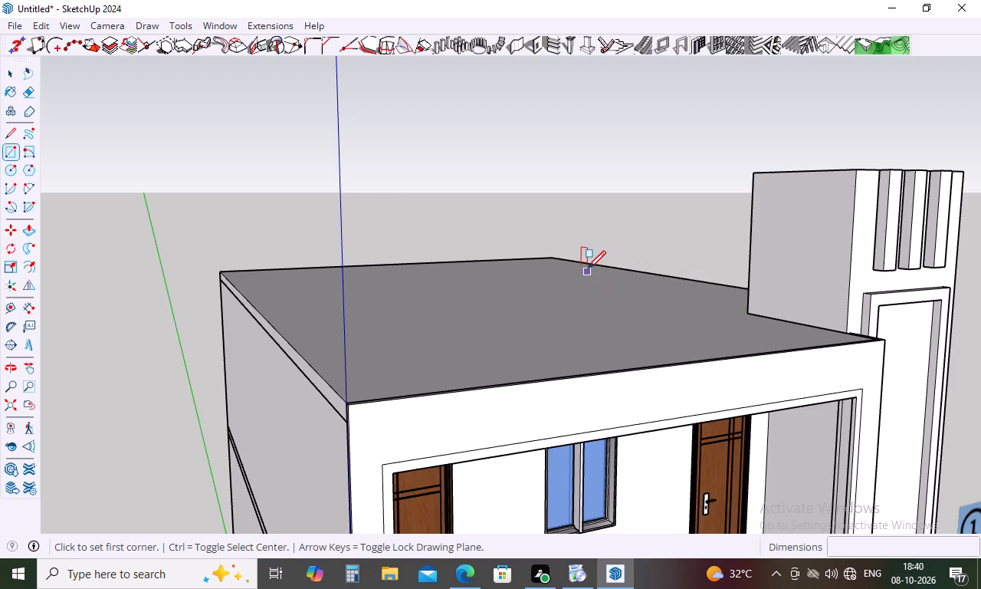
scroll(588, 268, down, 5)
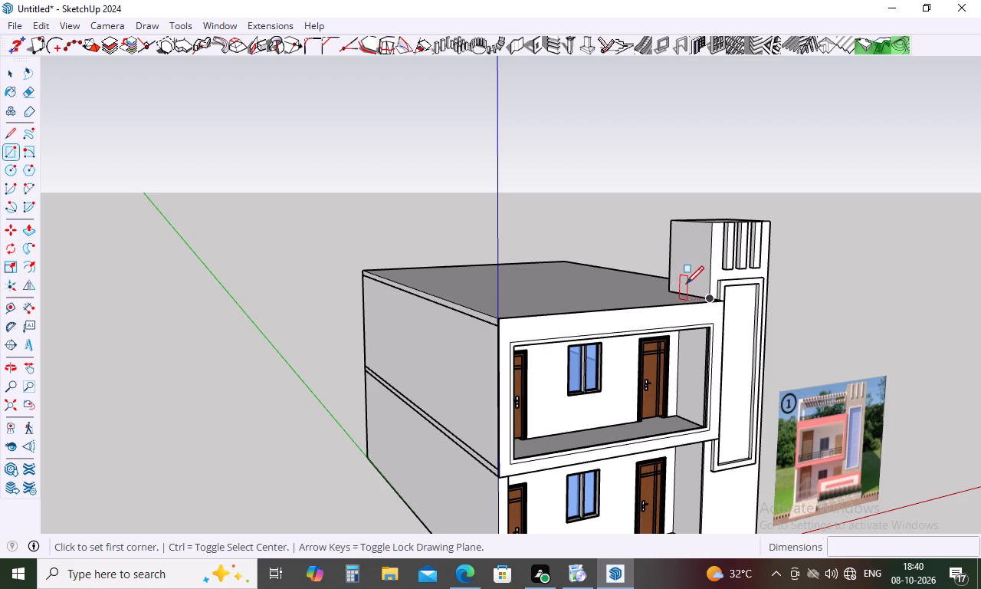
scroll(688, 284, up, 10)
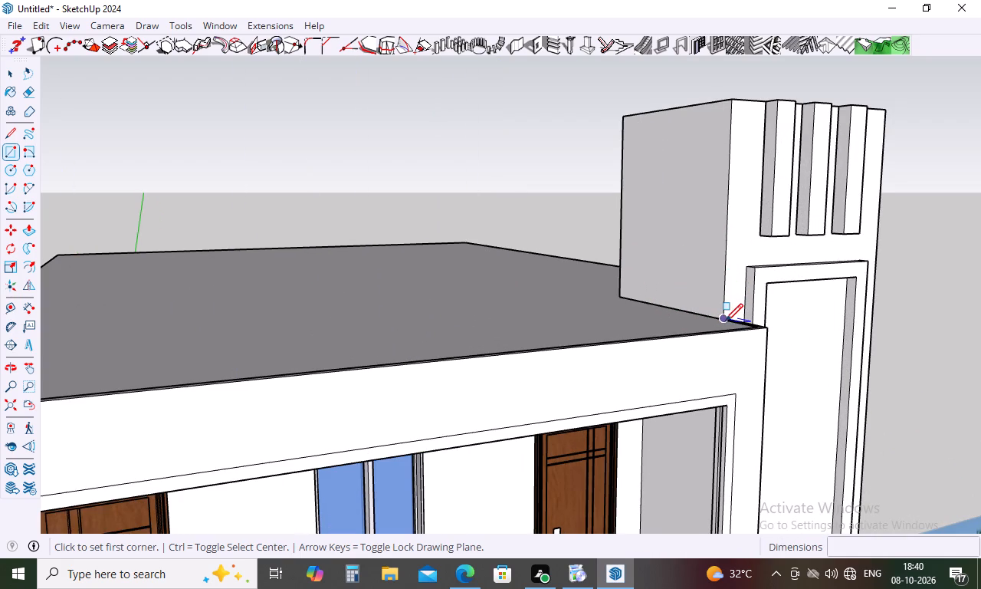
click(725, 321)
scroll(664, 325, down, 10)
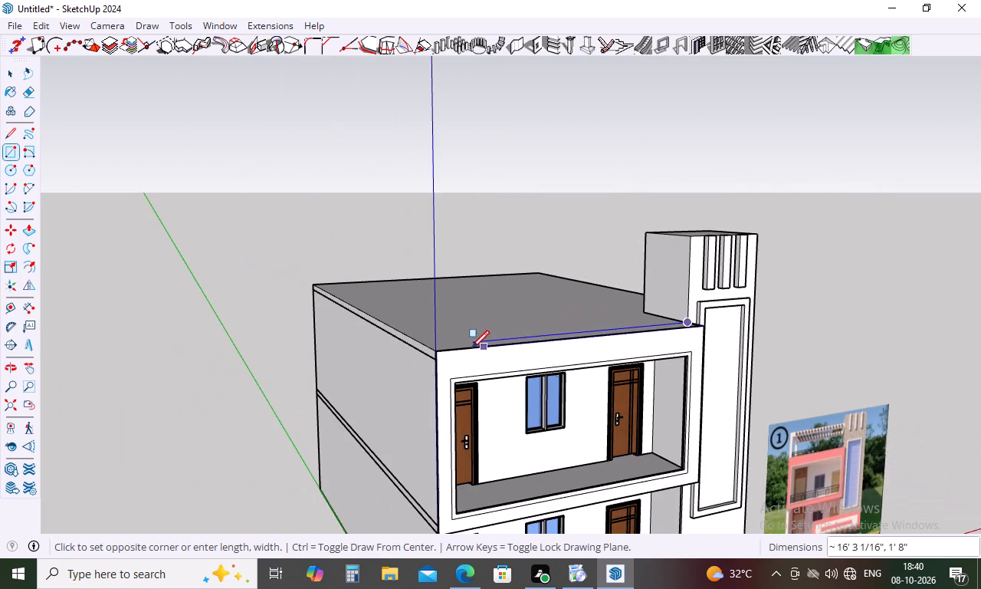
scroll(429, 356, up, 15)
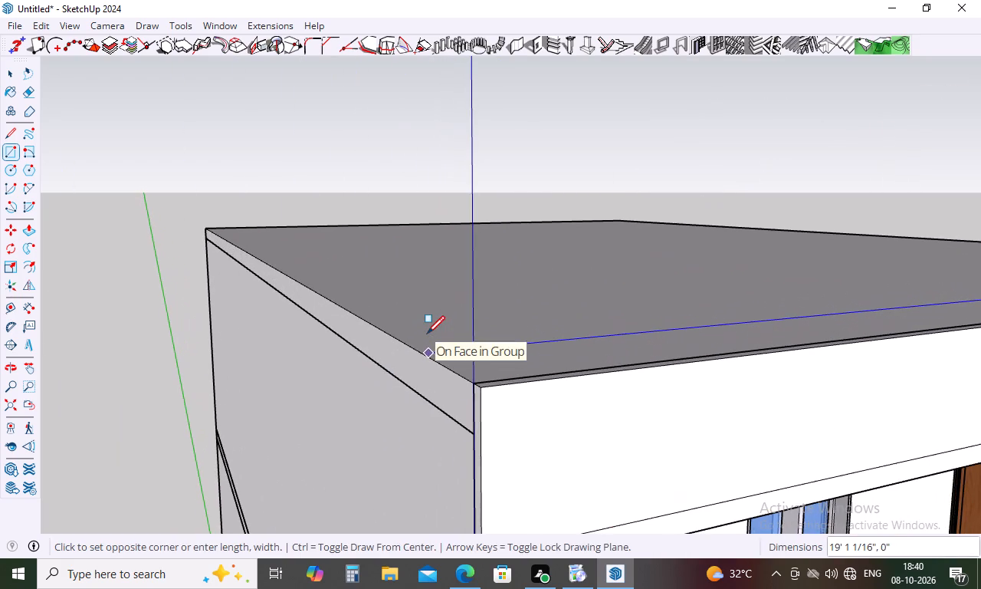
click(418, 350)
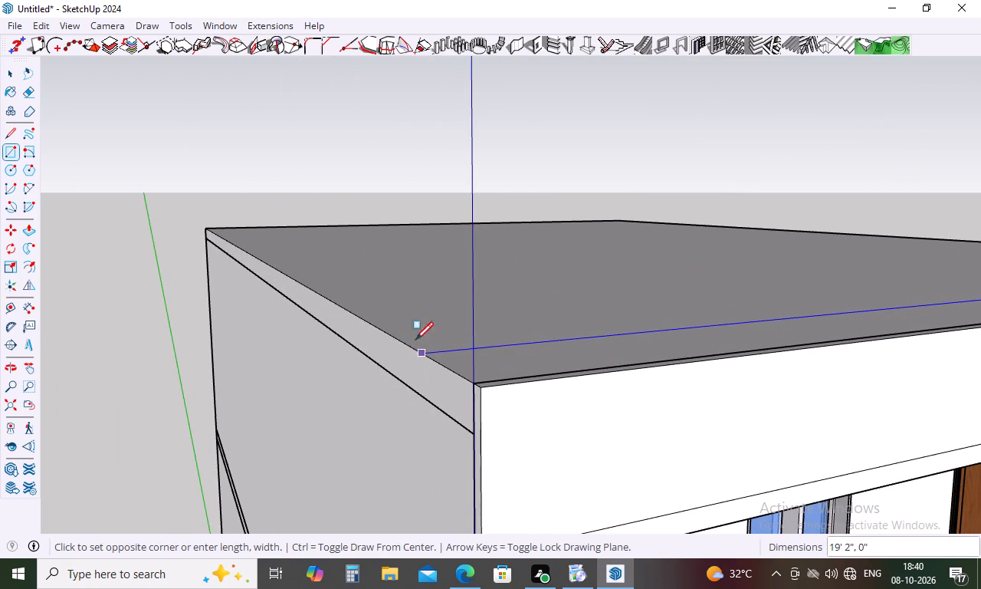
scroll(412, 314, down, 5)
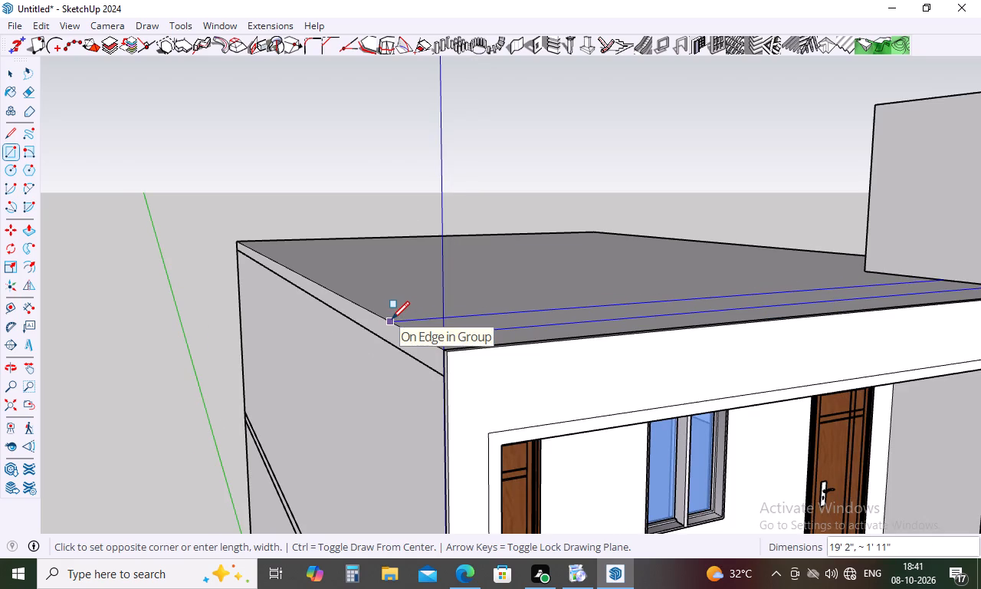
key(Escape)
Draw two parallel 19' lines across the roof, from the tower's front and rear base corners to the opposite side edge.
key(l)
scroll(408, 326, down, 5)
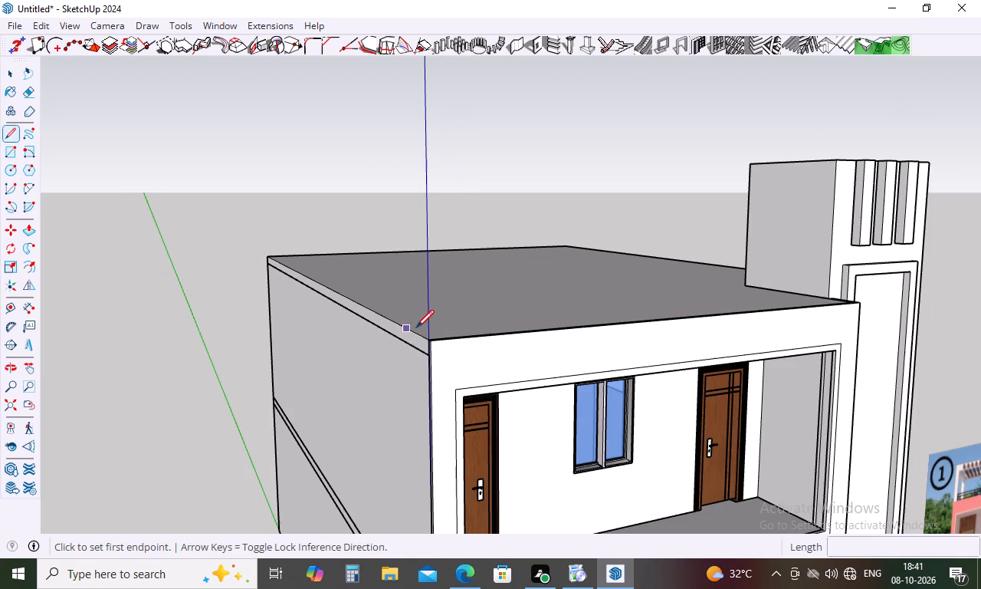
click(832, 291)
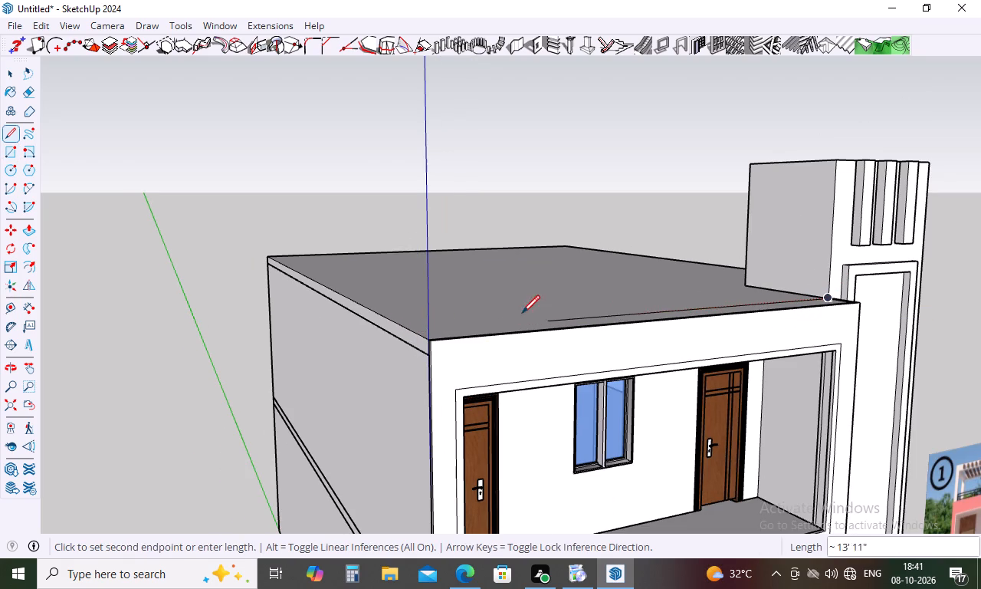
click(414, 327)
key(Escape)
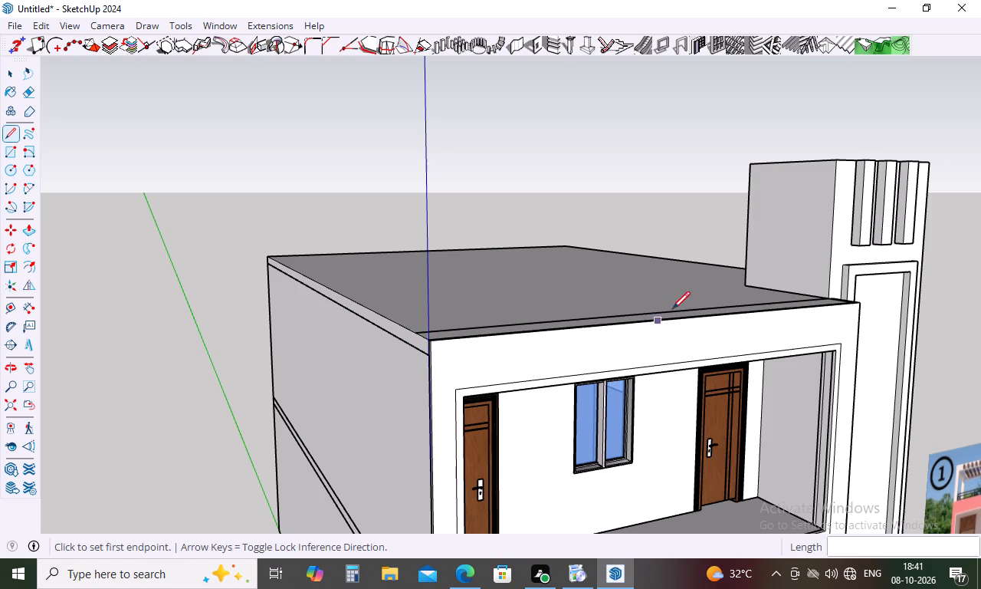
key(l)
click(746, 280)
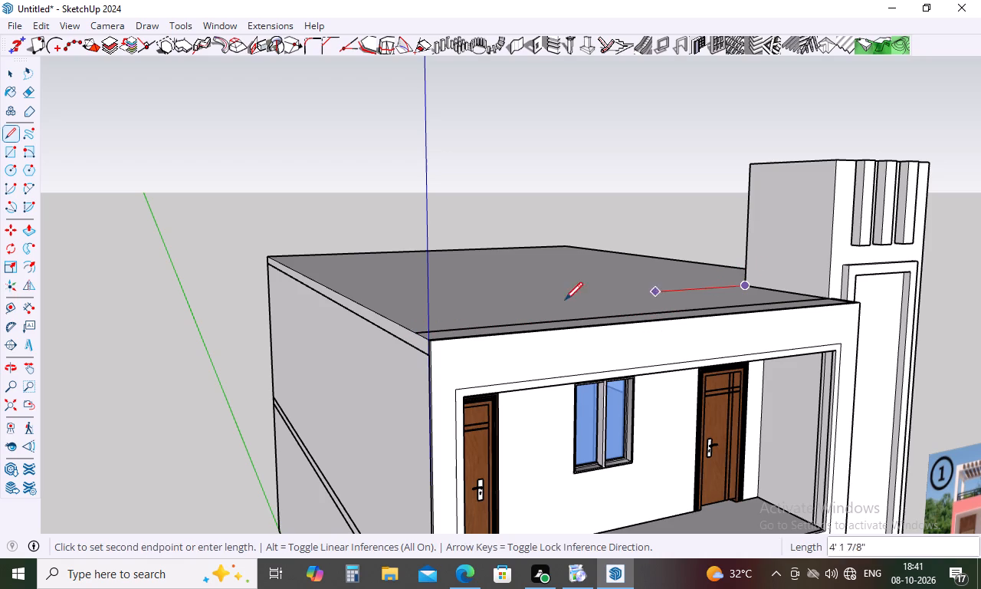
click(373, 308)
middle_drag(690, 301, 658, 440)
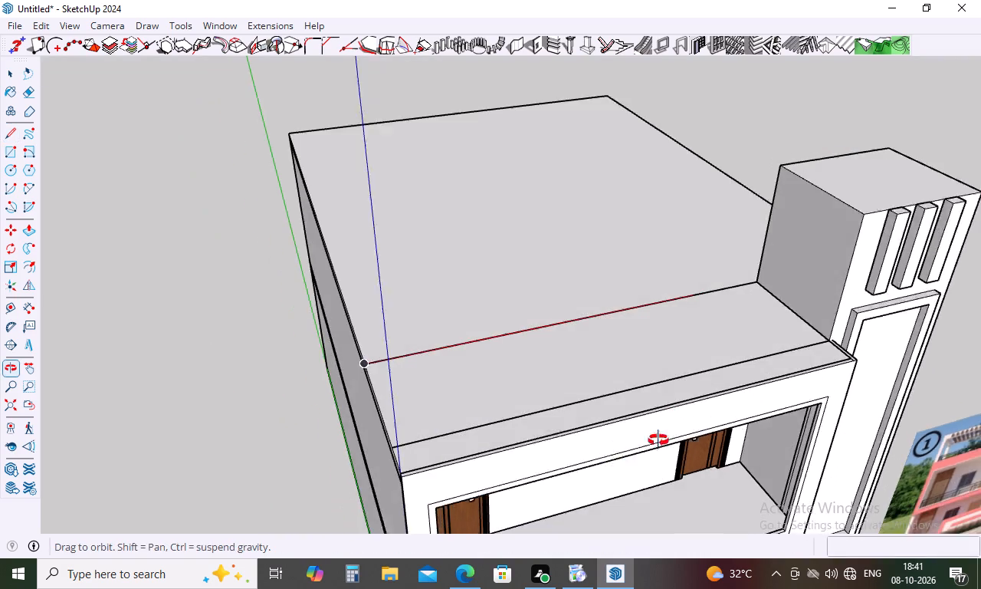
middle_drag(658, 440, 655, 462)
key(Escape)
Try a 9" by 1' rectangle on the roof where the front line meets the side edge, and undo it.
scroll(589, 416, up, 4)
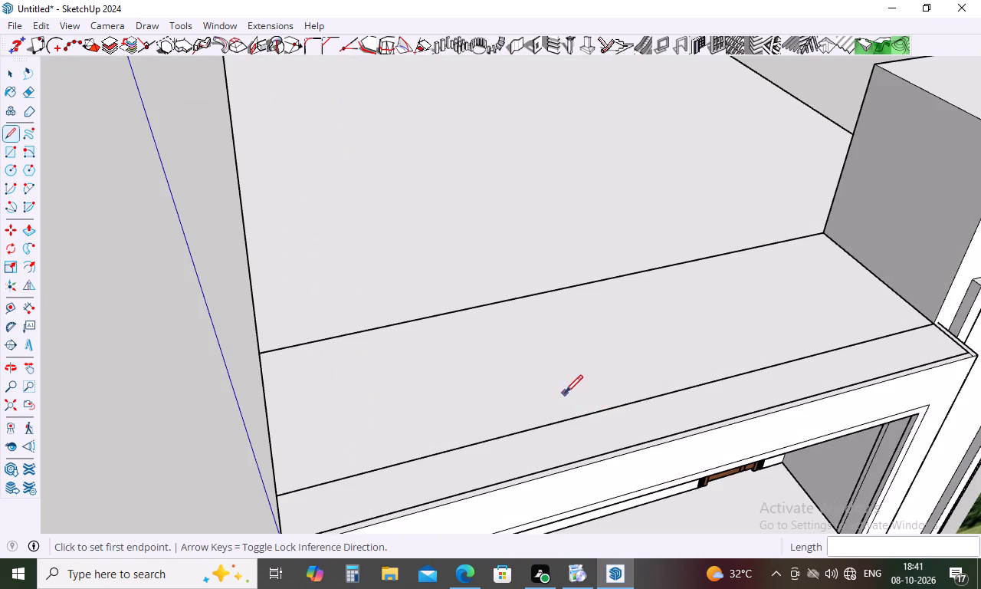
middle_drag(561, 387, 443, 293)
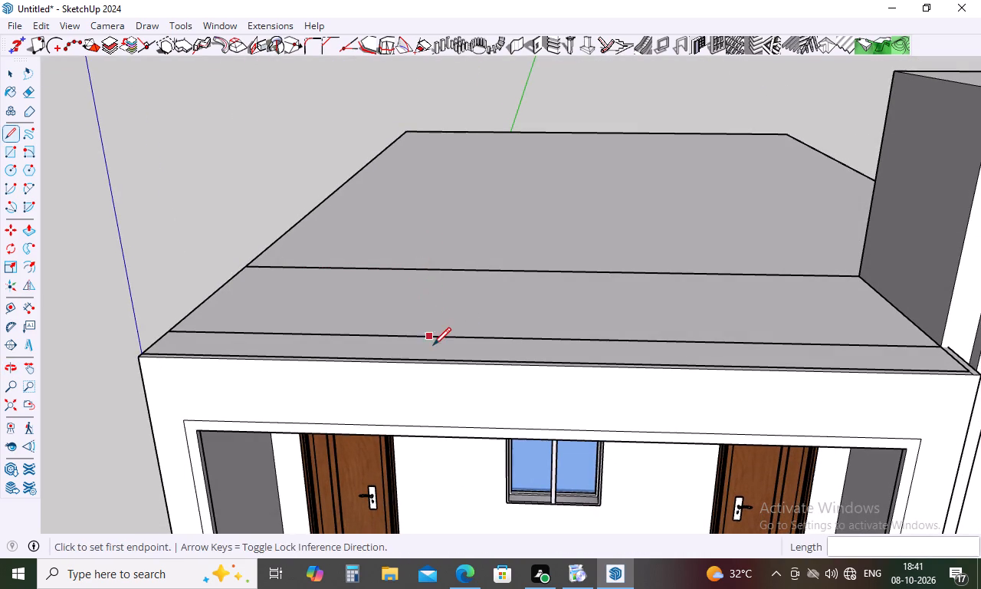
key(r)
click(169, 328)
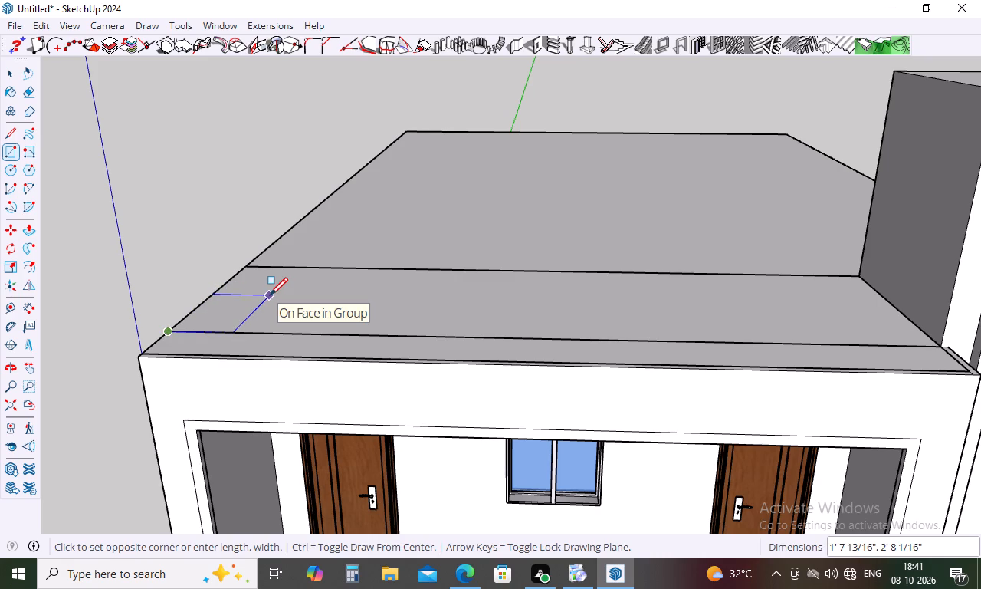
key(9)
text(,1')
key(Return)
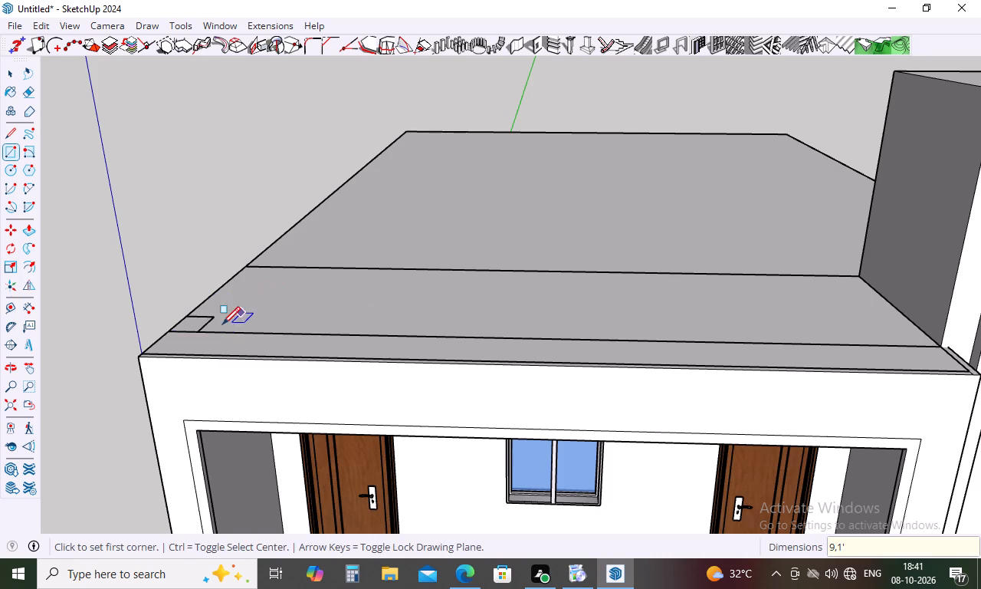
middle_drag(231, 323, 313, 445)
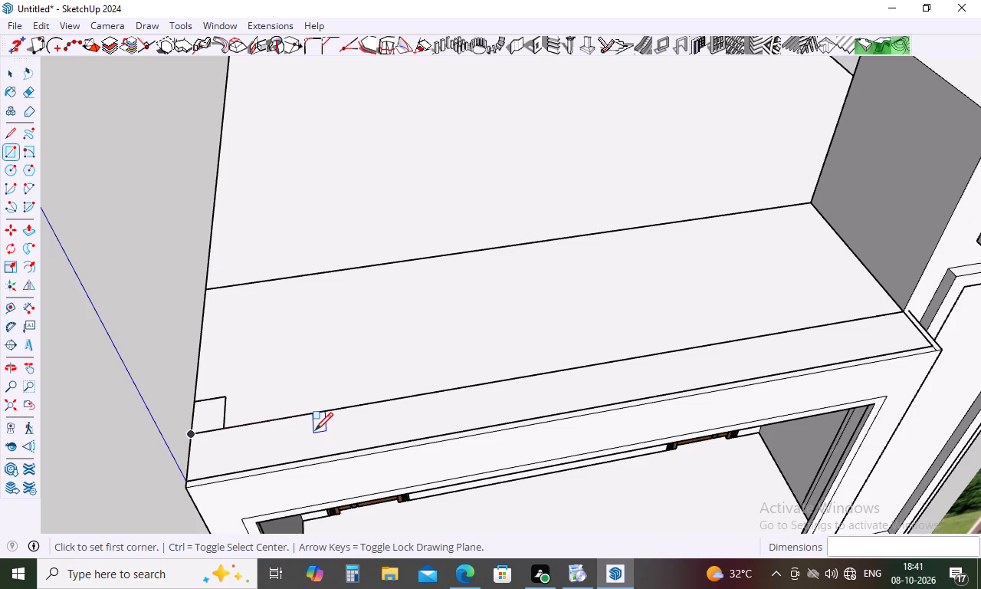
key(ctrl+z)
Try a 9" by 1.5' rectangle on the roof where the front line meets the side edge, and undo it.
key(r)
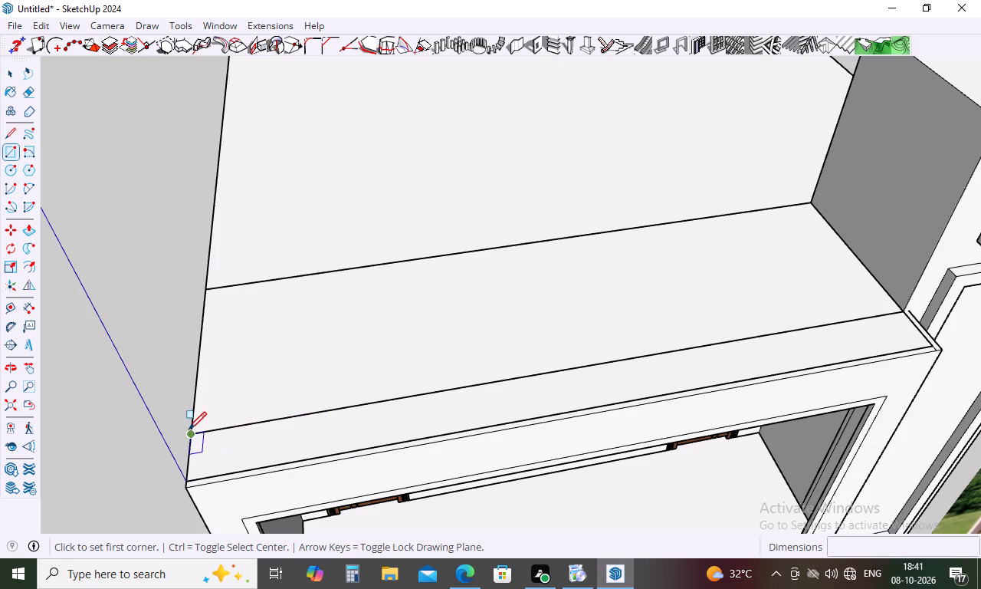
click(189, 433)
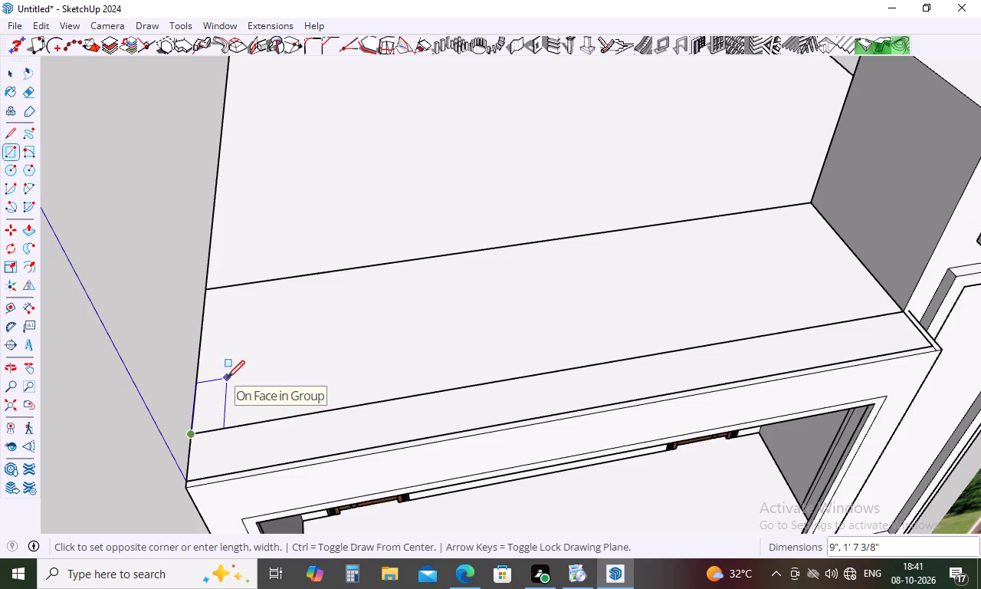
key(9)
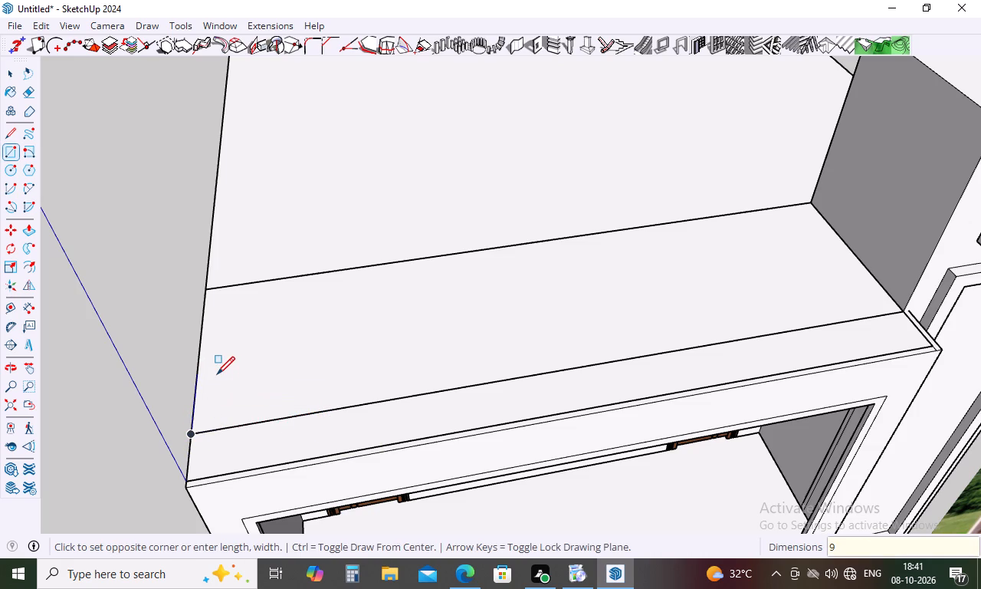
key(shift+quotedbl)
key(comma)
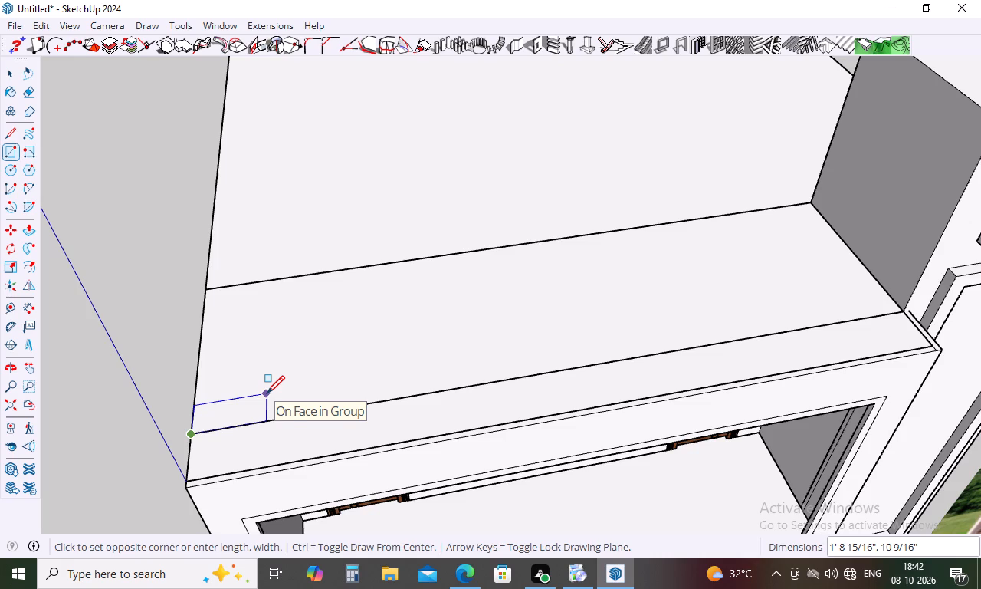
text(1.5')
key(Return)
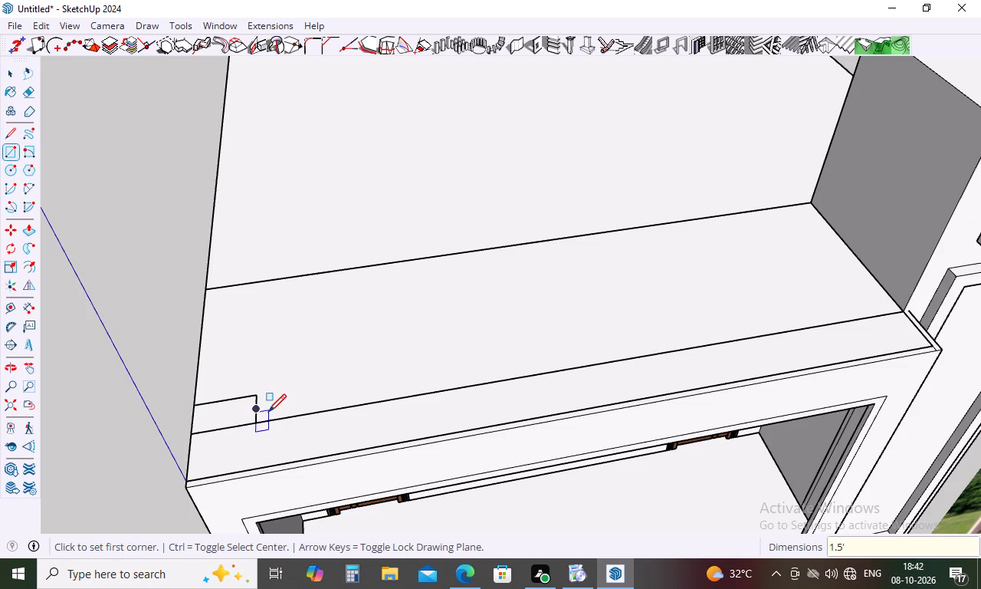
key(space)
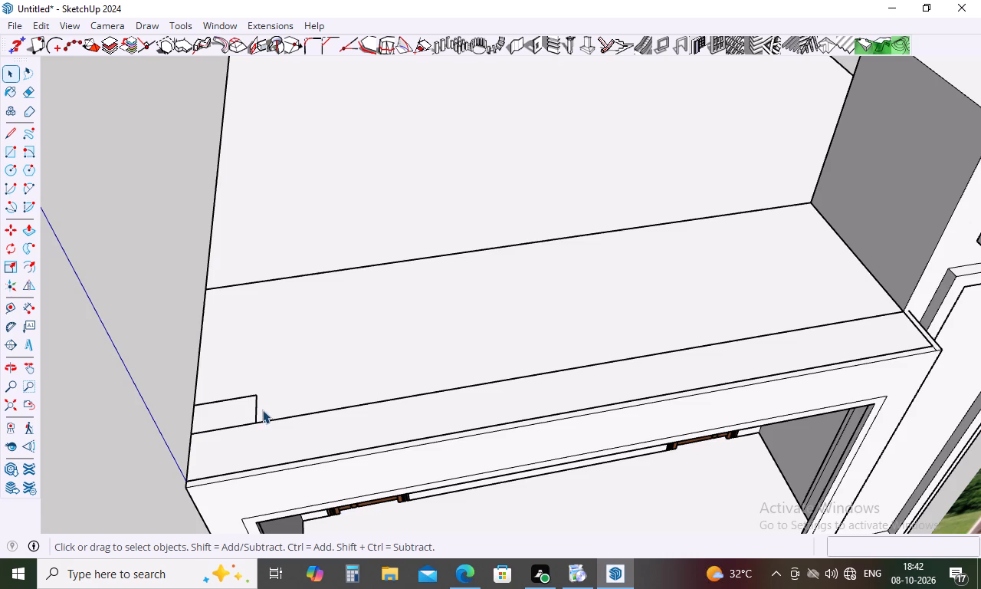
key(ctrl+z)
Draw a 9" by 1.5' post base where the front layout line meets the roof's side edge, with its 1.5' side along that edge.
key(r)
click(191, 433)
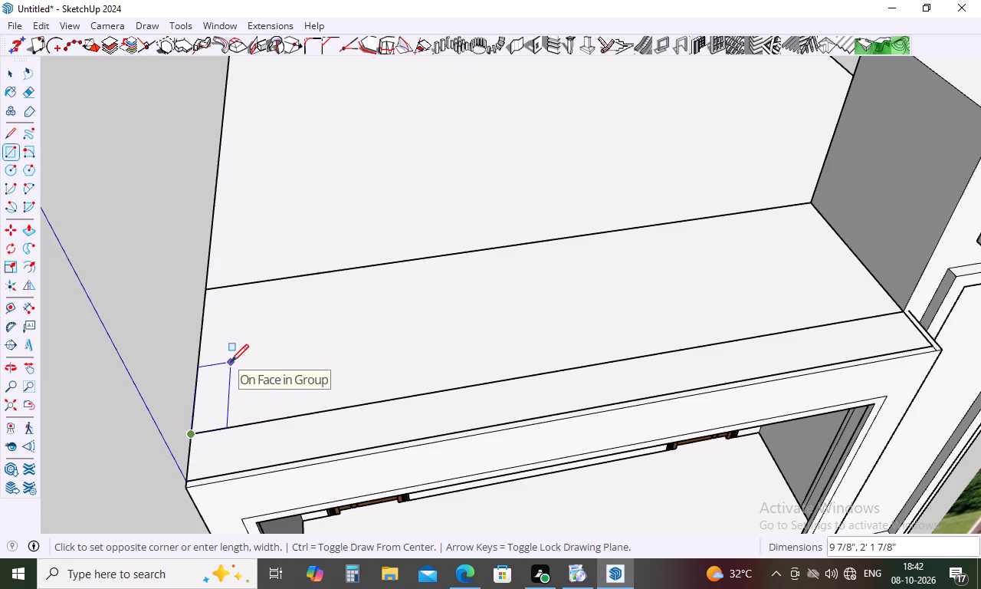
key(9)
text(",1)
text(.5')
key(Return)
key(space)
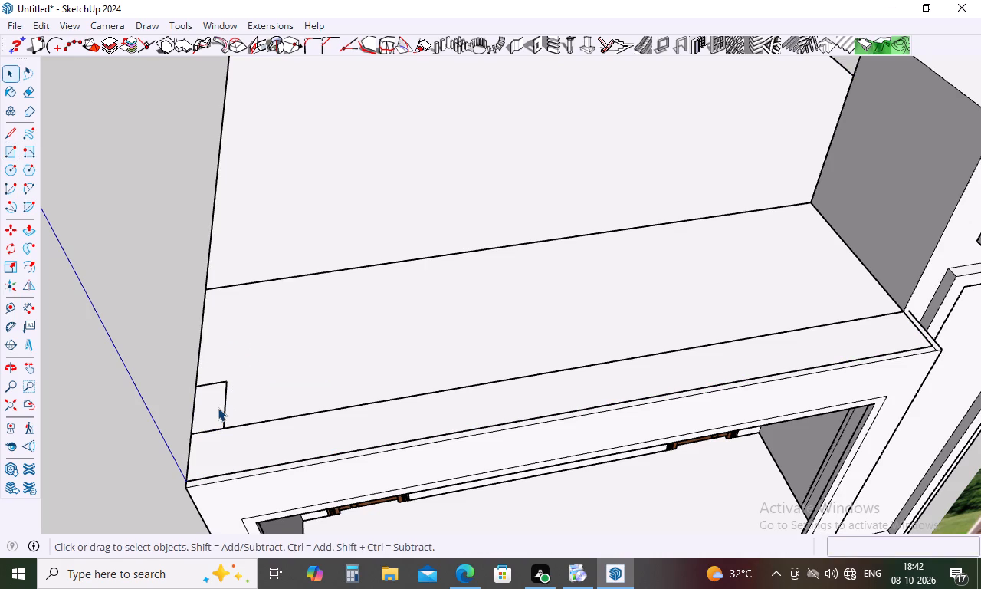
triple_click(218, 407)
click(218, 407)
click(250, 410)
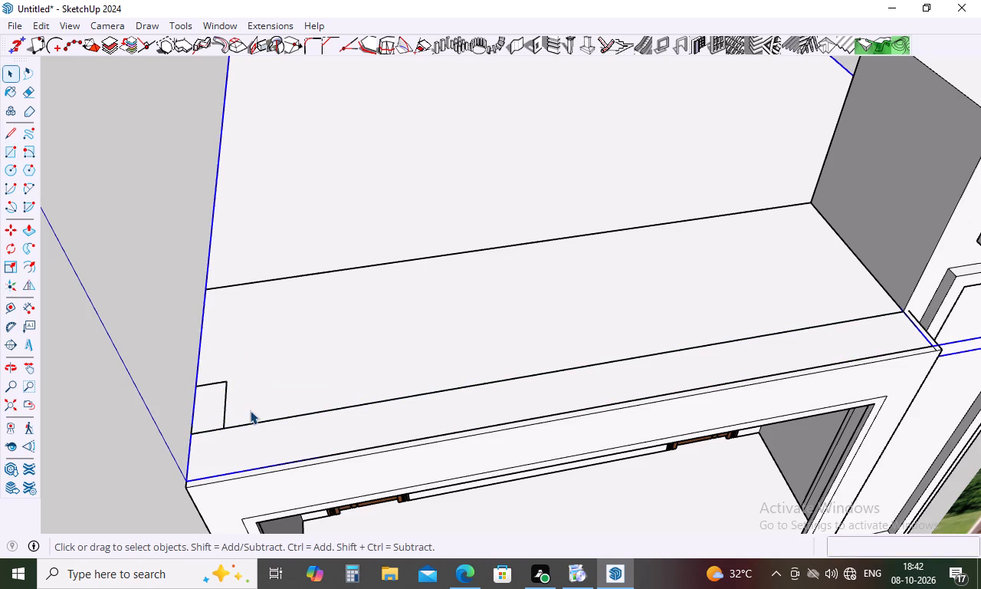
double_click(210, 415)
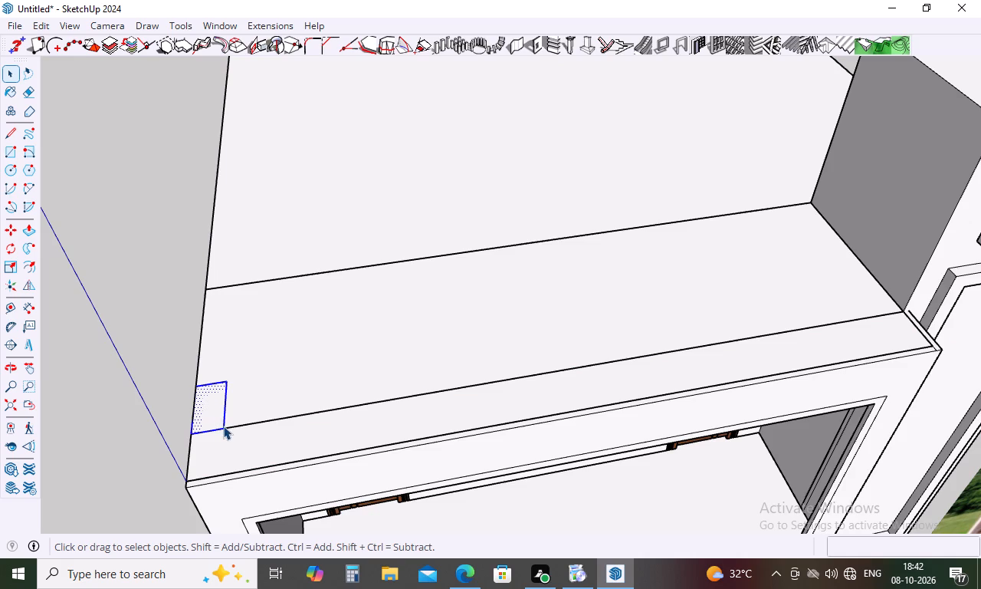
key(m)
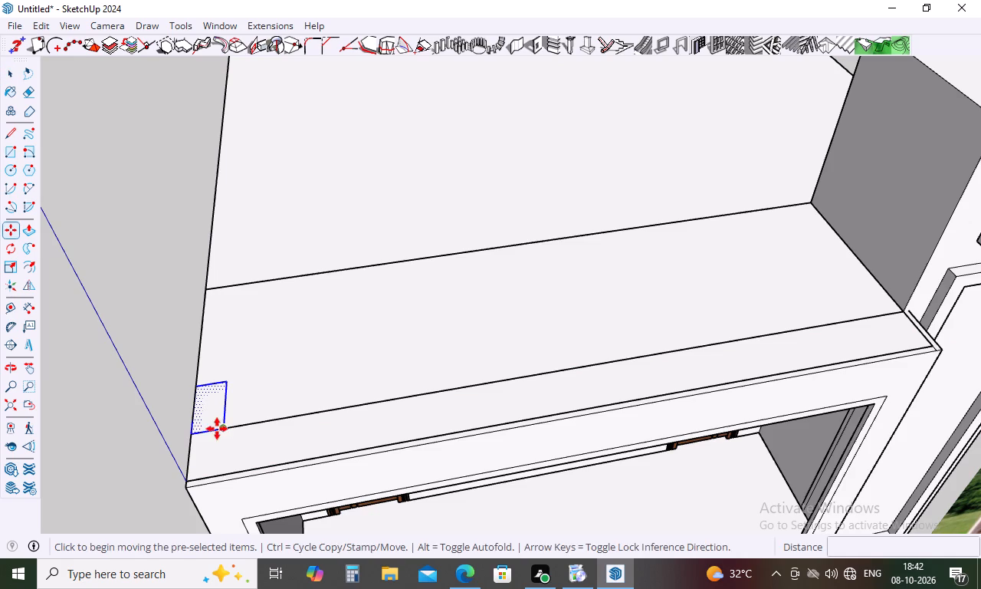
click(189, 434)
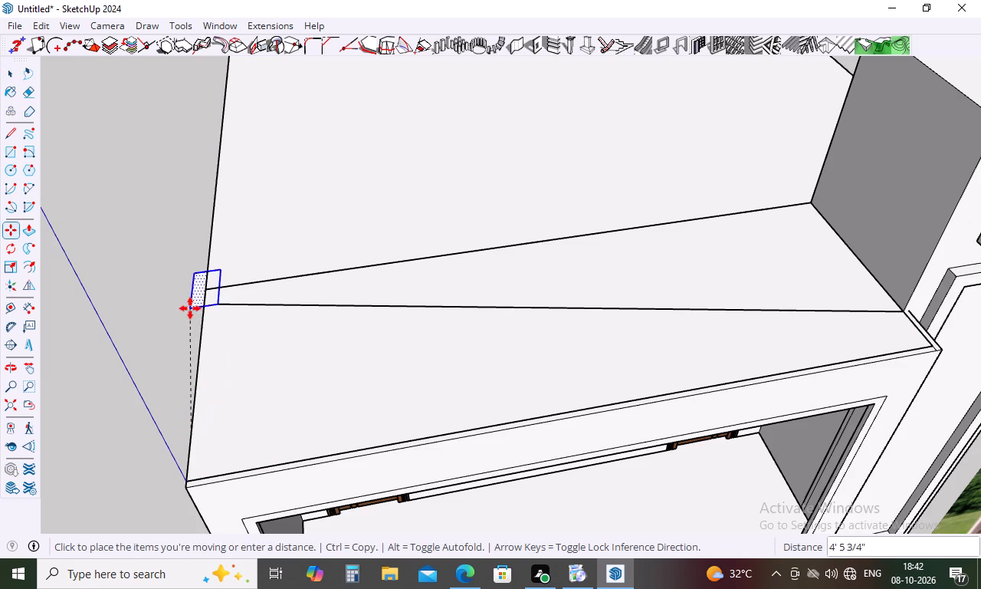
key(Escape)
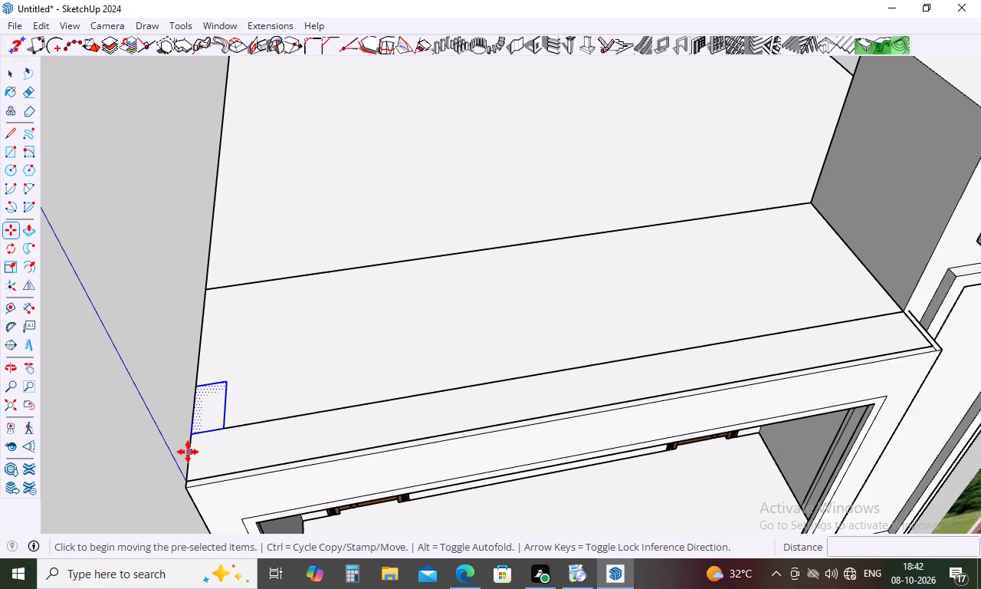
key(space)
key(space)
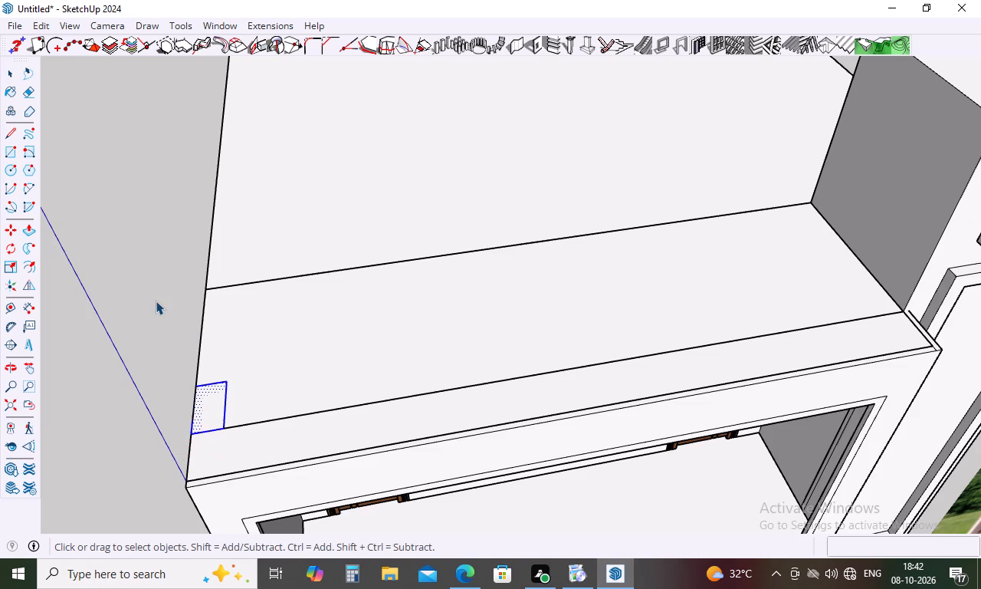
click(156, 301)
Draw a second 9" by 1.5' post base where the rear layout line meets the roof's side edge, extending toward the front one.
key(r)
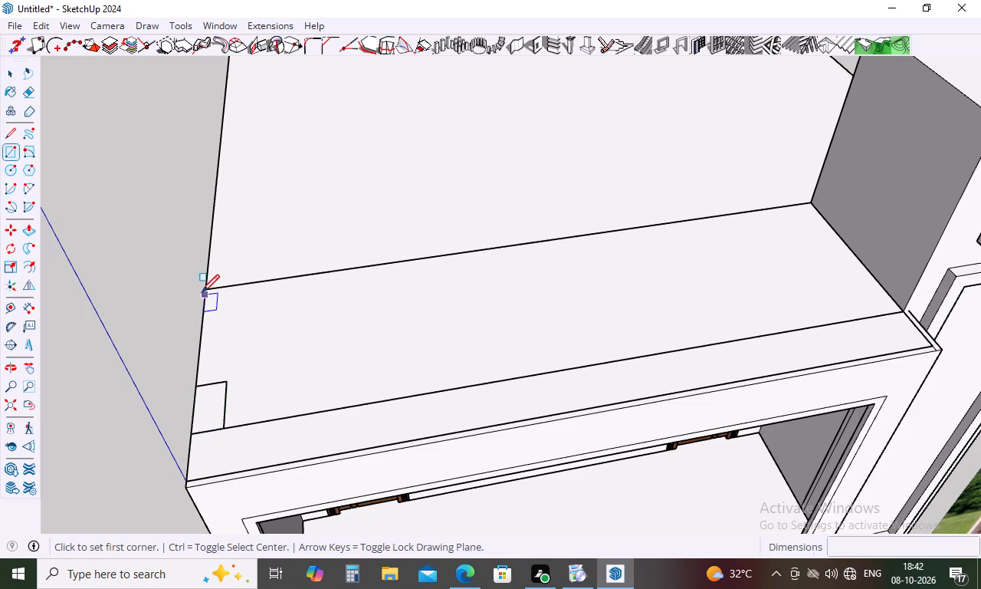
click(204, 291)
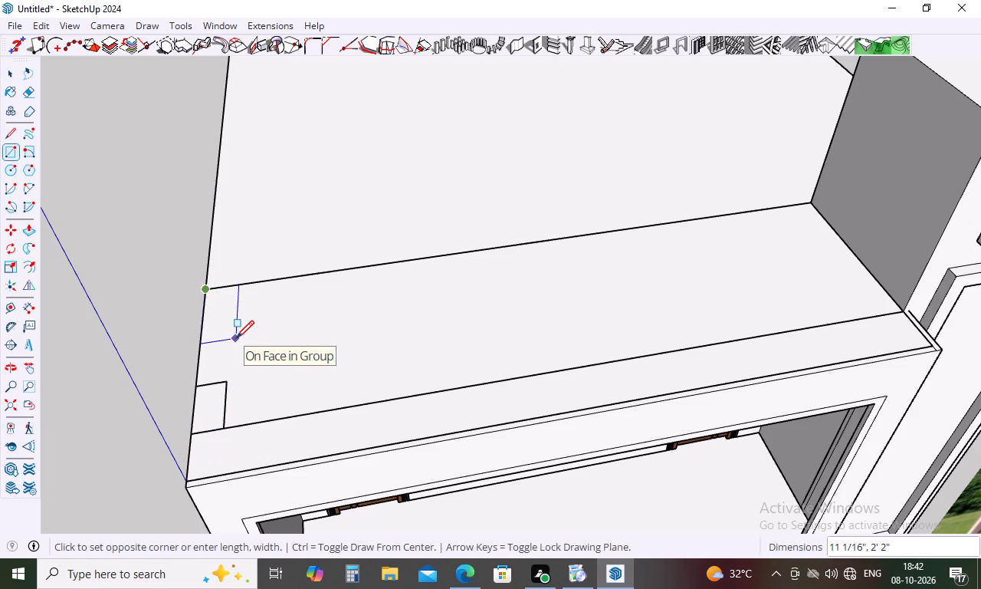
text(9",1.5')
key(Return)
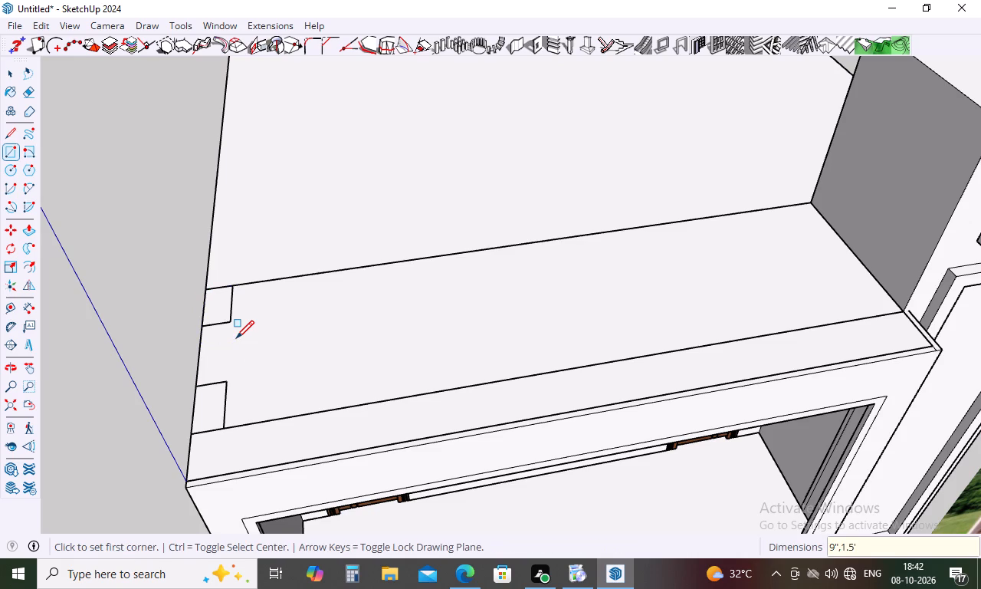
key(Escape)
key(space)
Extrude both rectangular post bases on the roof upward 5' with Push/Pull.
key(p)
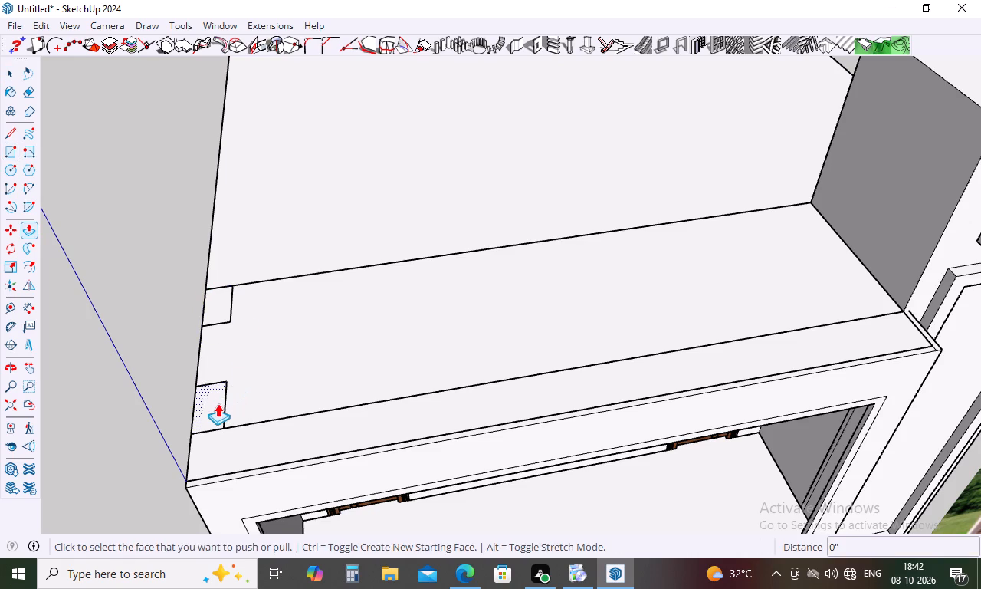
click(218, 403)
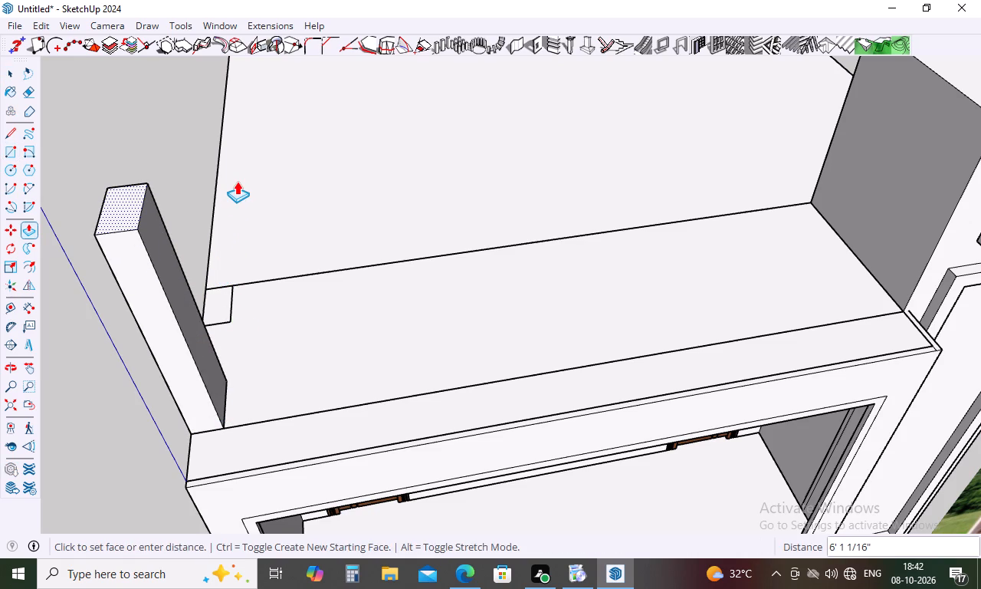
text(5')
key(Return)
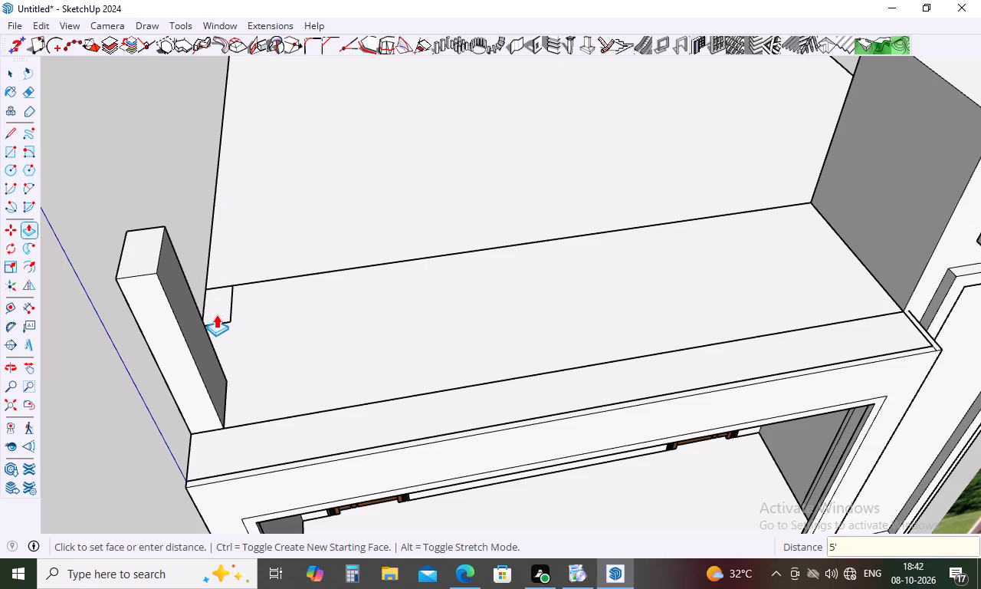
scroll(218, 283, up, 6)
double_click(220, 331)
scroll(221, 275, down, 11)
middle_drag(247, 329, 254, 186)
key(Escape)
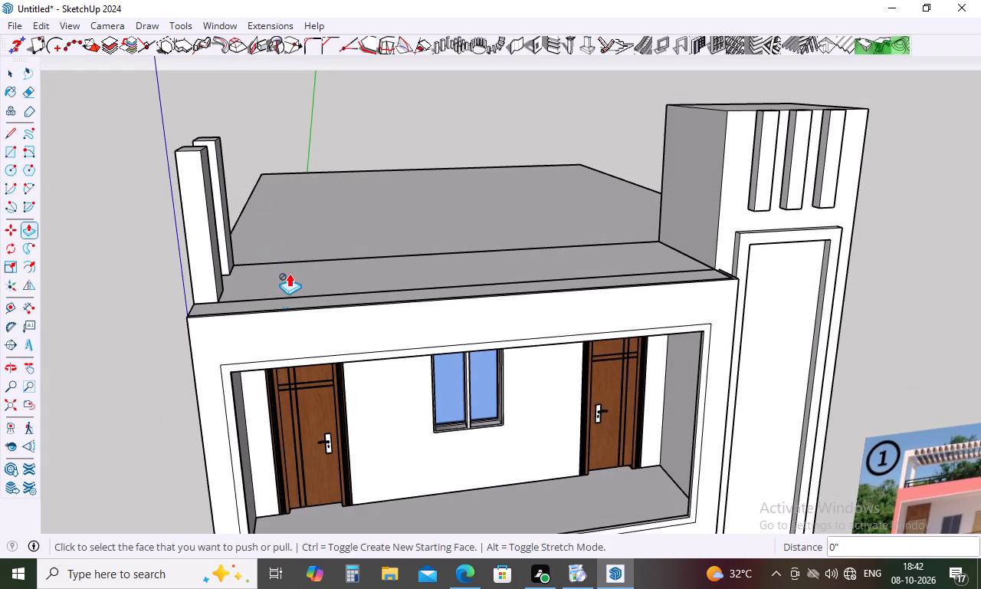
key(space)
Erase the front and rear layout lines running across the roof between the posts and the tower.
text(E)
scroll(280, 252, up, 5)
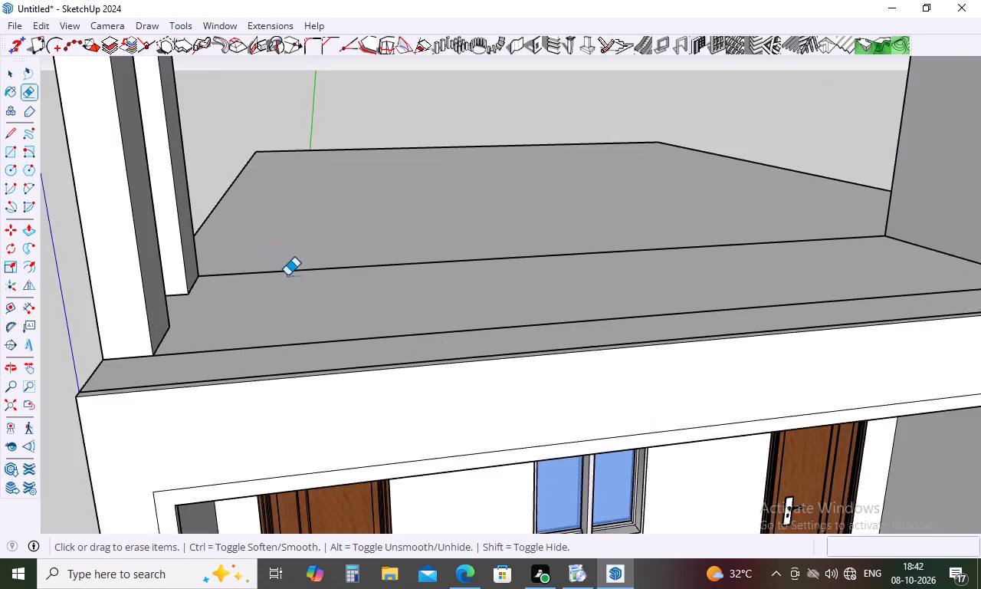
scroll(287, 275, up, 3)
click(300, 268)
click(285, 384)
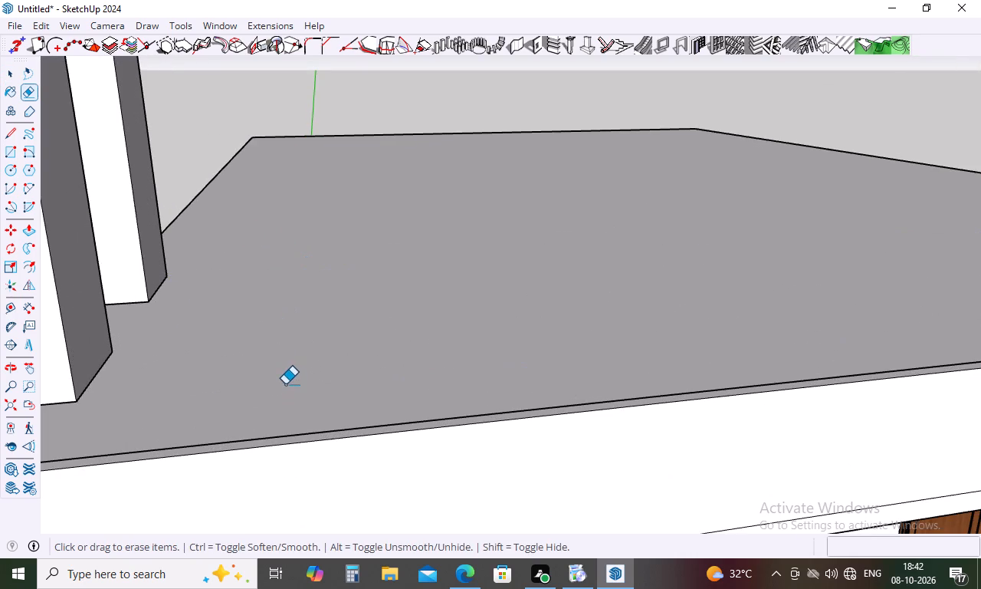
scroll(261, 297, down, 10)
middle_drag(270, 301, 261, 337)
key(Escape)
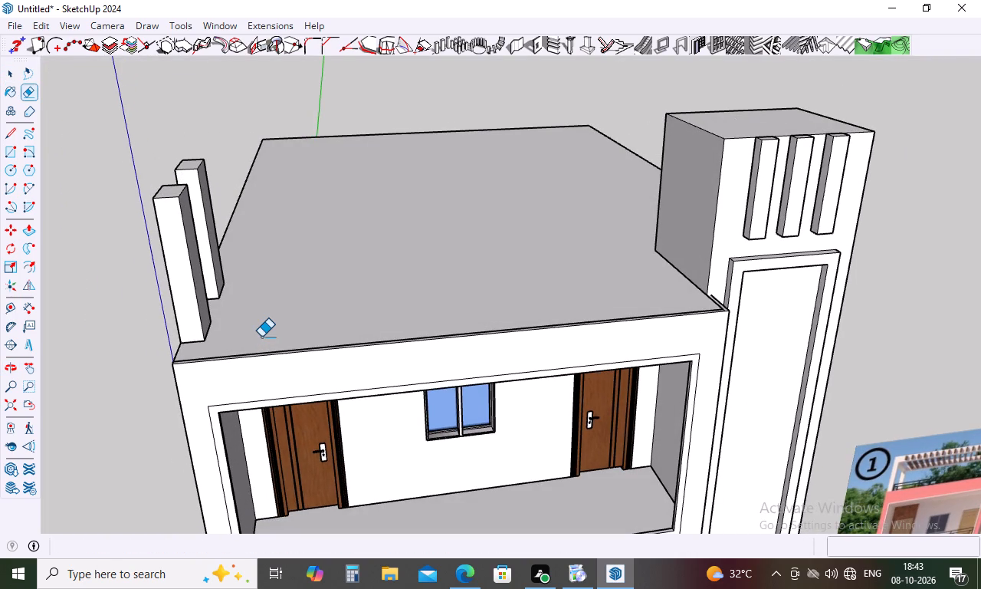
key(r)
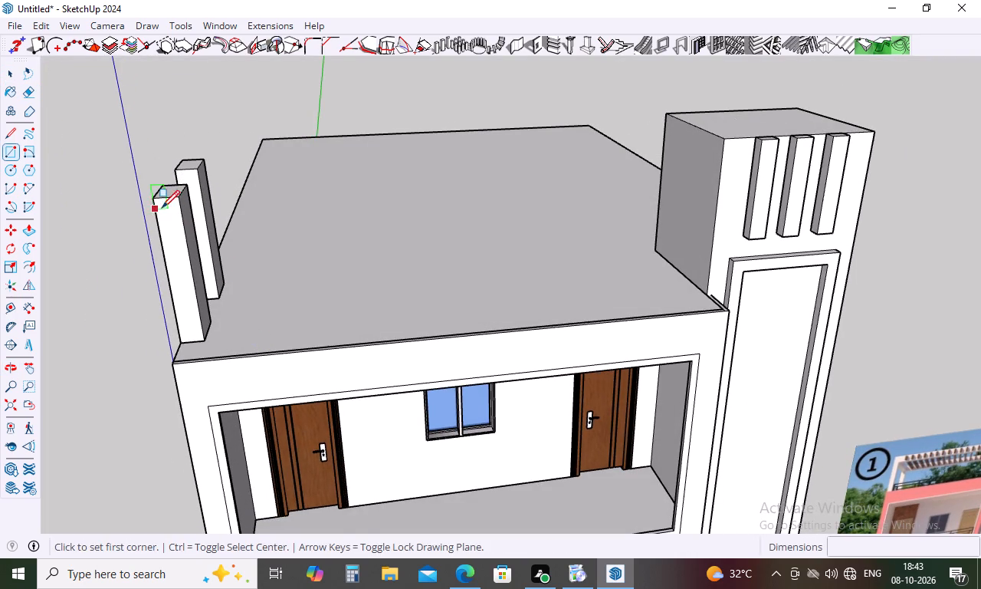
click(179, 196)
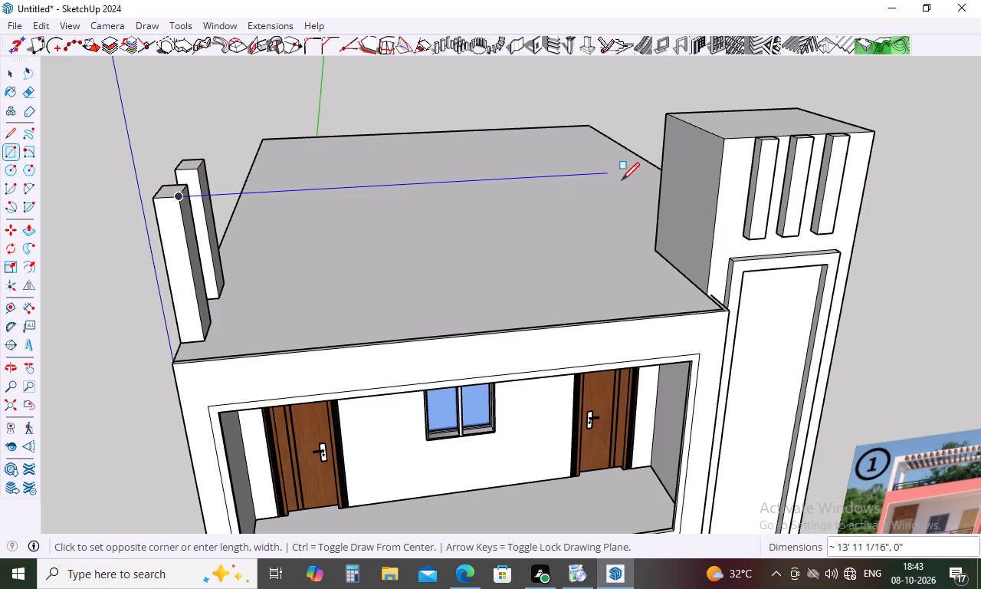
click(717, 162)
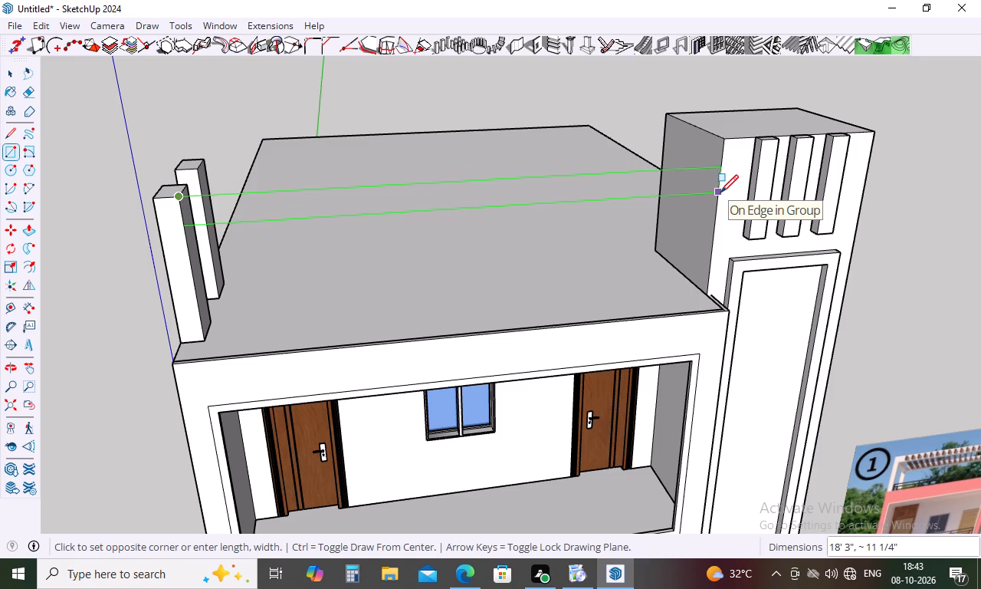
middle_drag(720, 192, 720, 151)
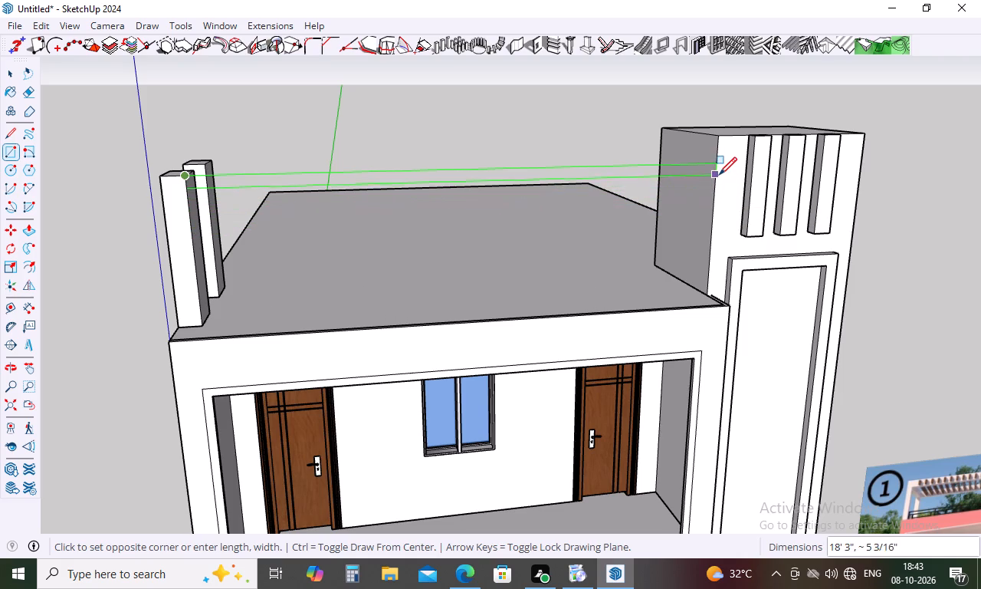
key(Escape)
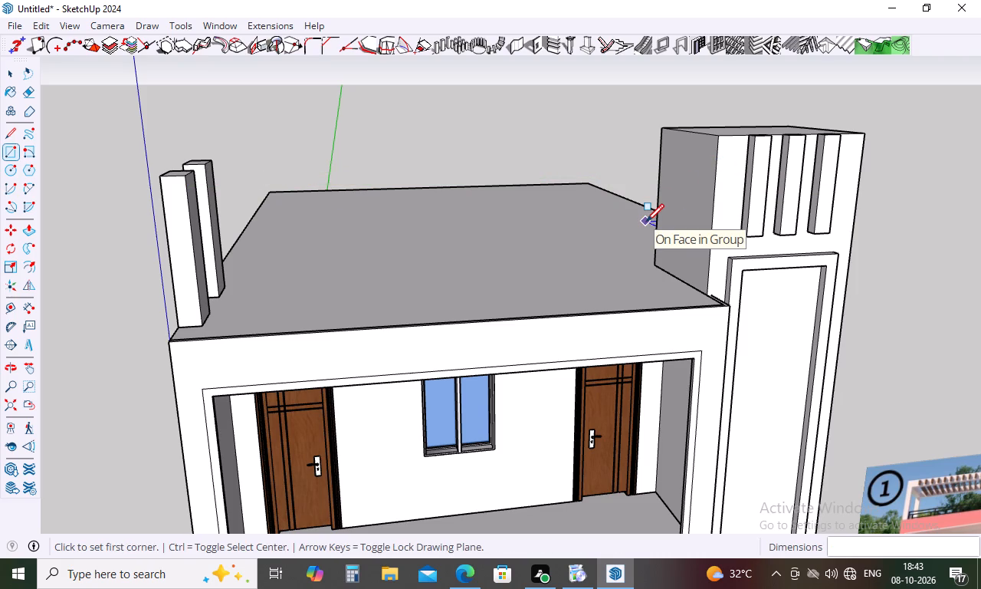
Draw a horizontal rectangle about 1' 6" by 18' 3" from the front post's top edge across to the tower's top side edge.
key(r)
click(183, 173)
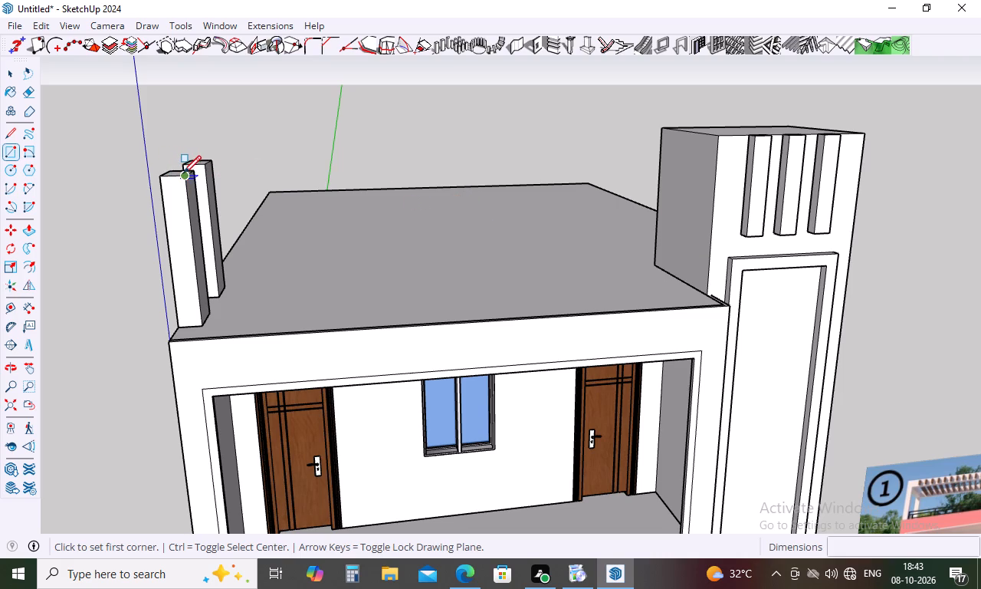
middle_drag(528, 173, 573, 342)
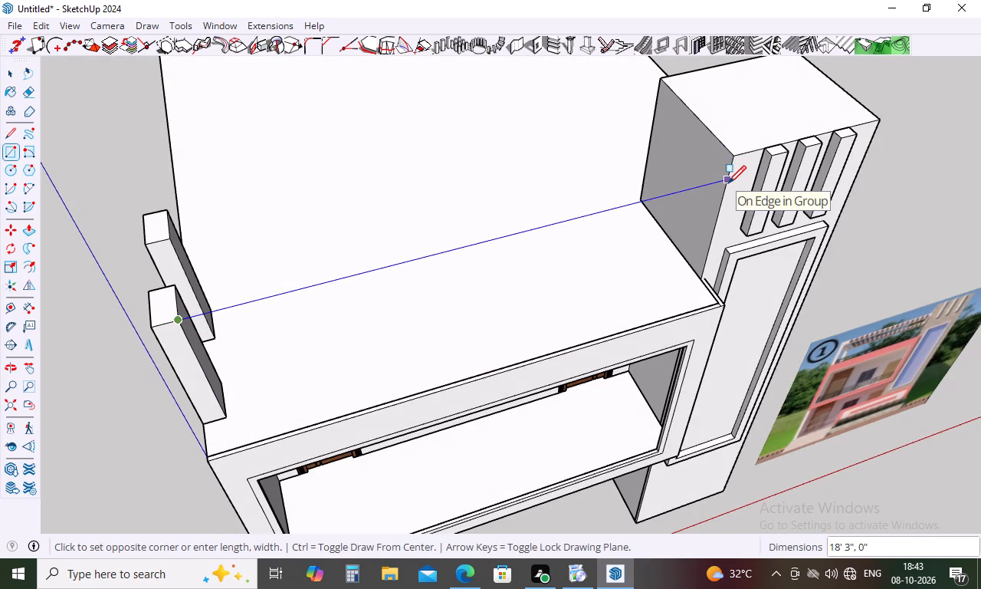
click(728, 183)
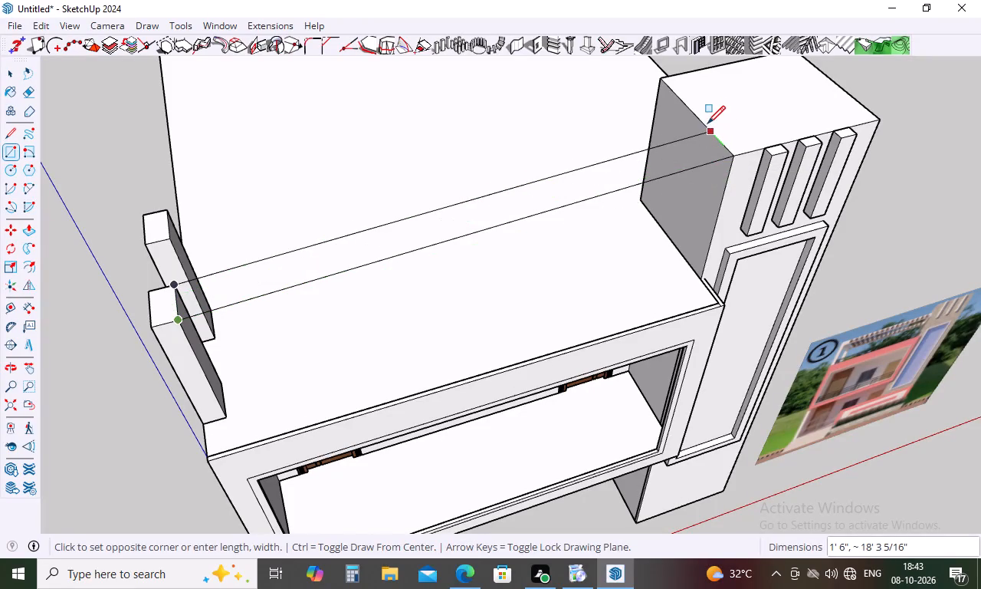
click(710, 138)
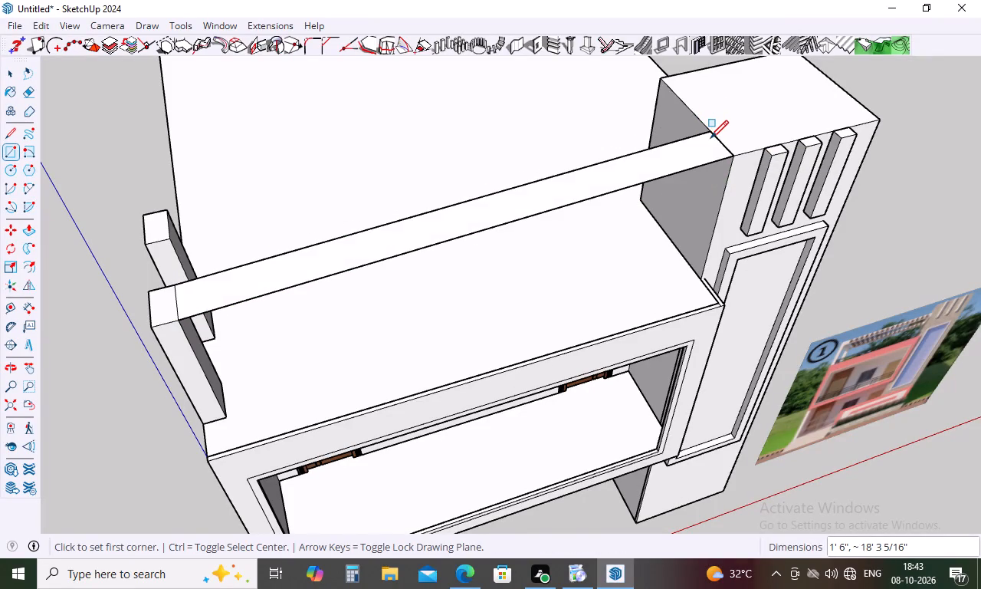
Undo the horizontal rectangle drawn between the front post's top and the tower.
key(Escape)
key(p)
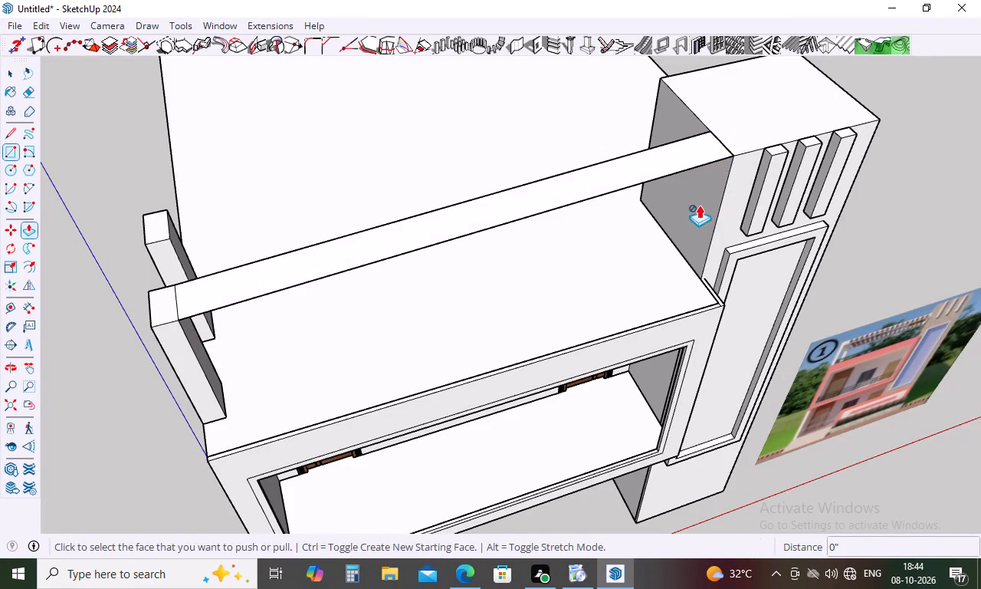
middle_drag(657, 239, 629, 74)
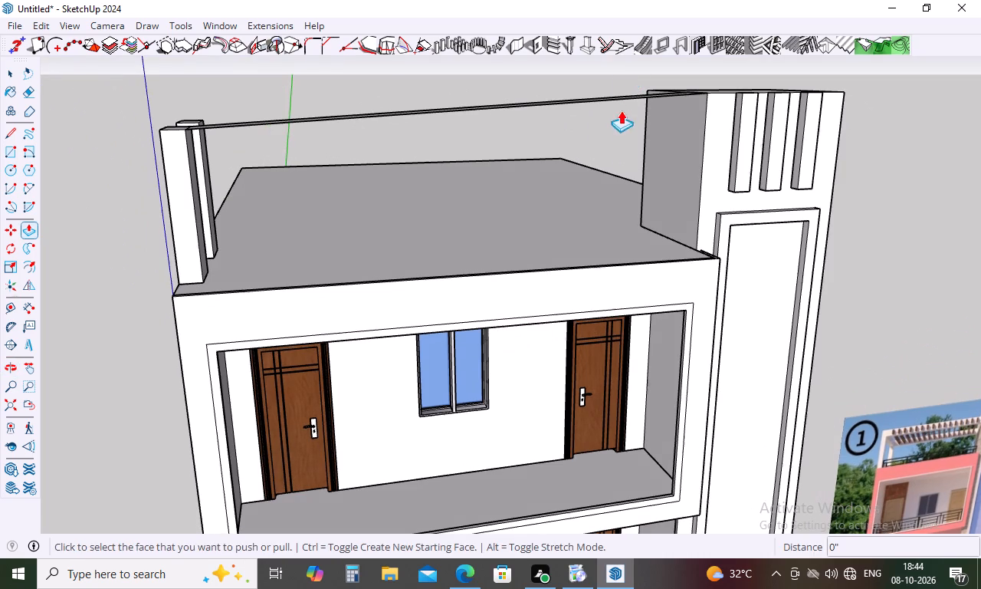
key(ctrl+z)
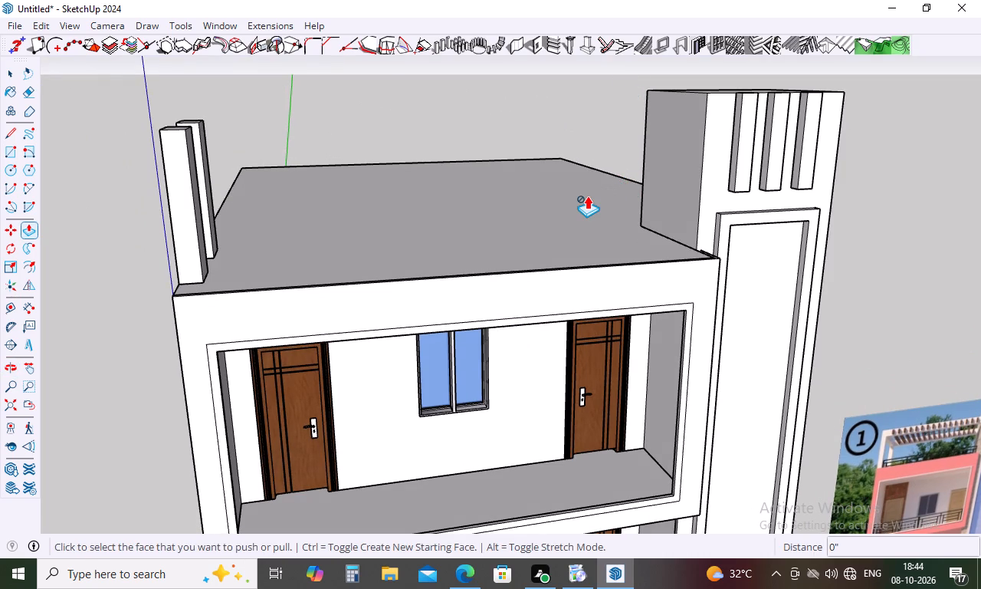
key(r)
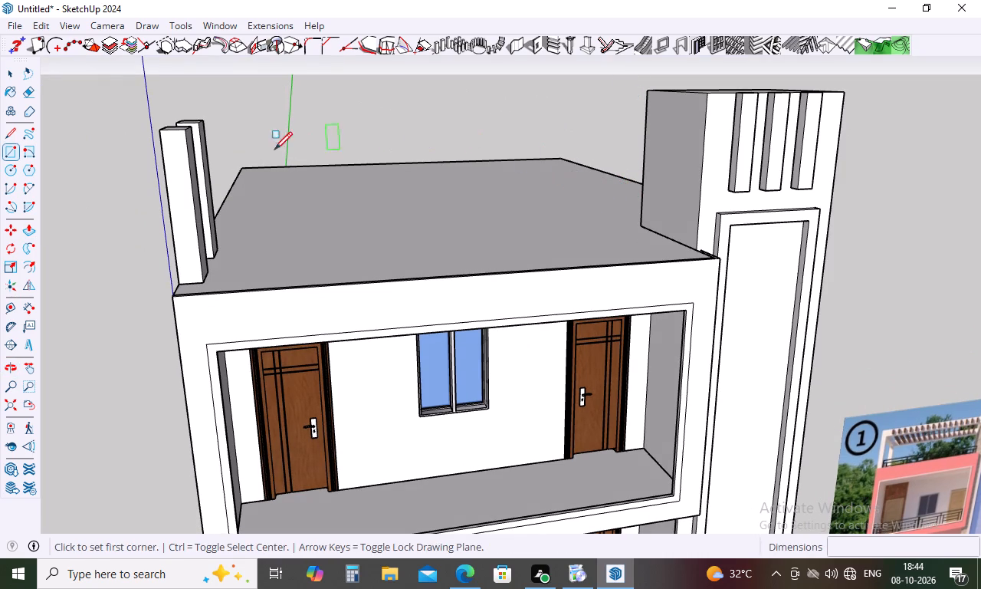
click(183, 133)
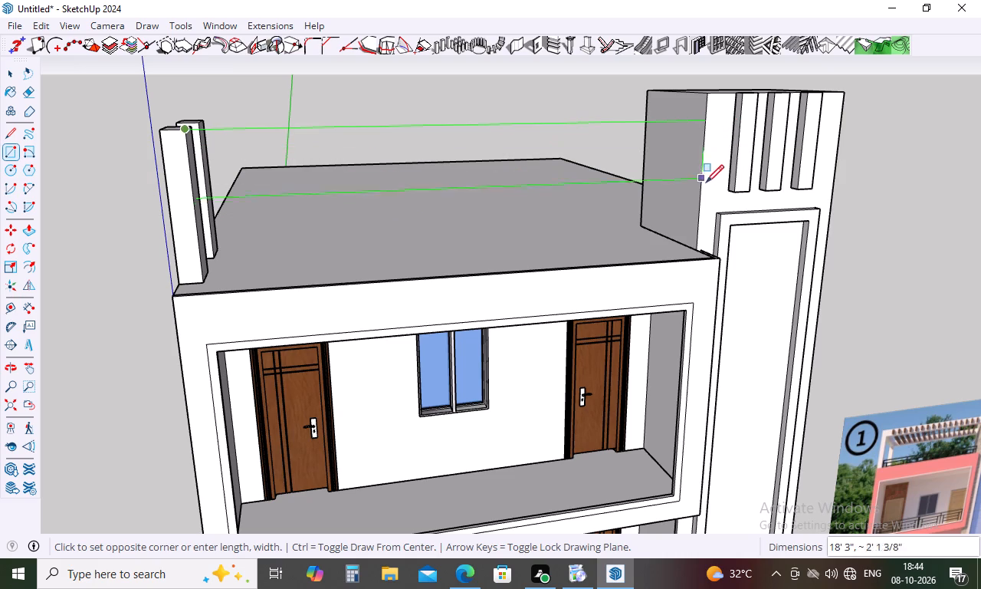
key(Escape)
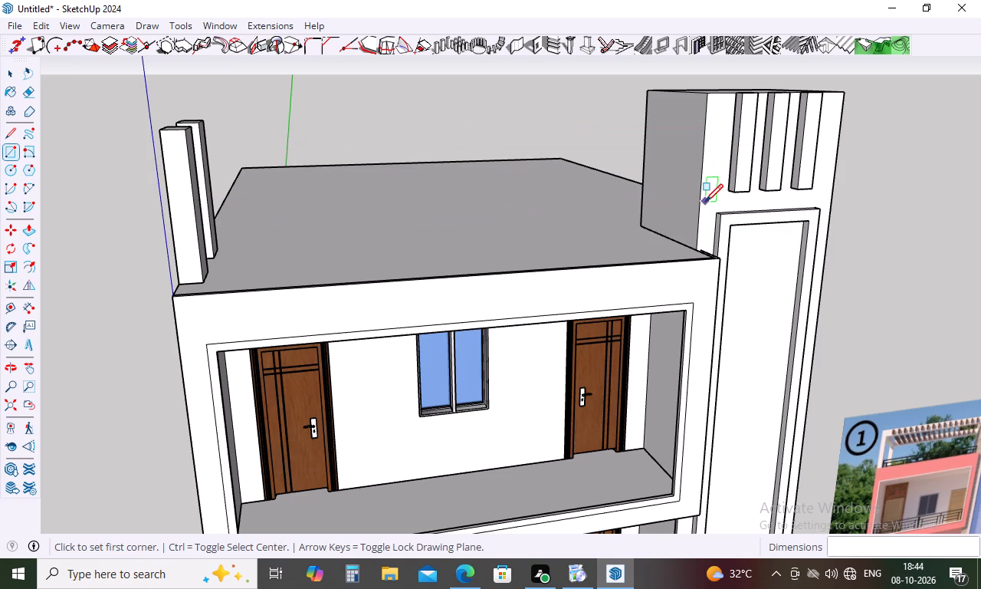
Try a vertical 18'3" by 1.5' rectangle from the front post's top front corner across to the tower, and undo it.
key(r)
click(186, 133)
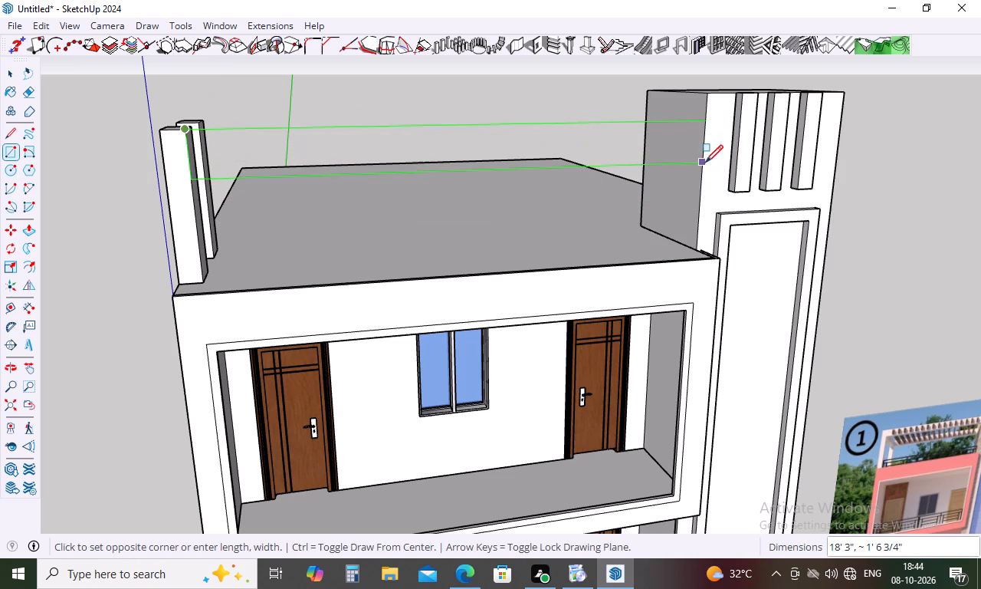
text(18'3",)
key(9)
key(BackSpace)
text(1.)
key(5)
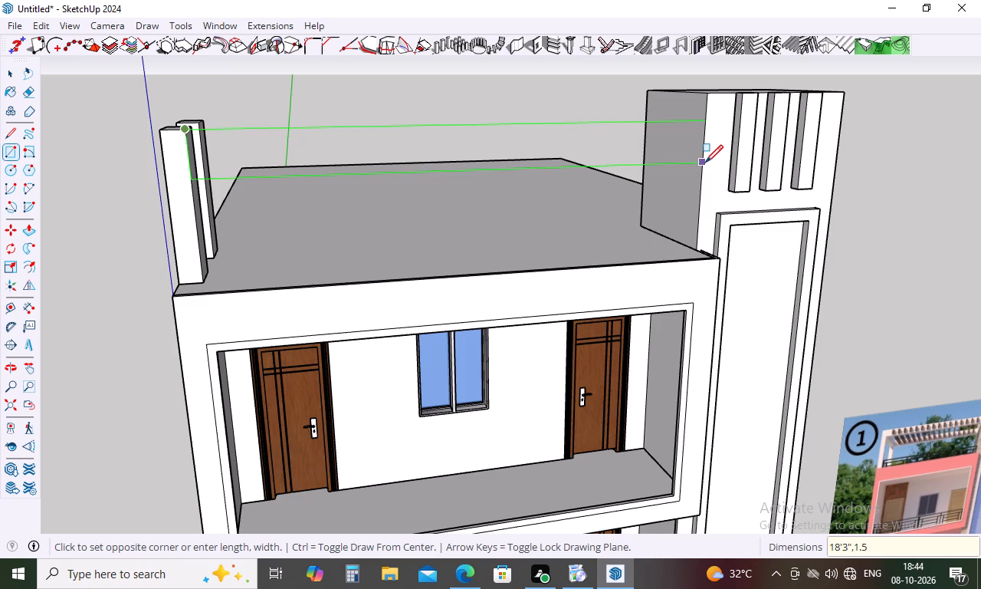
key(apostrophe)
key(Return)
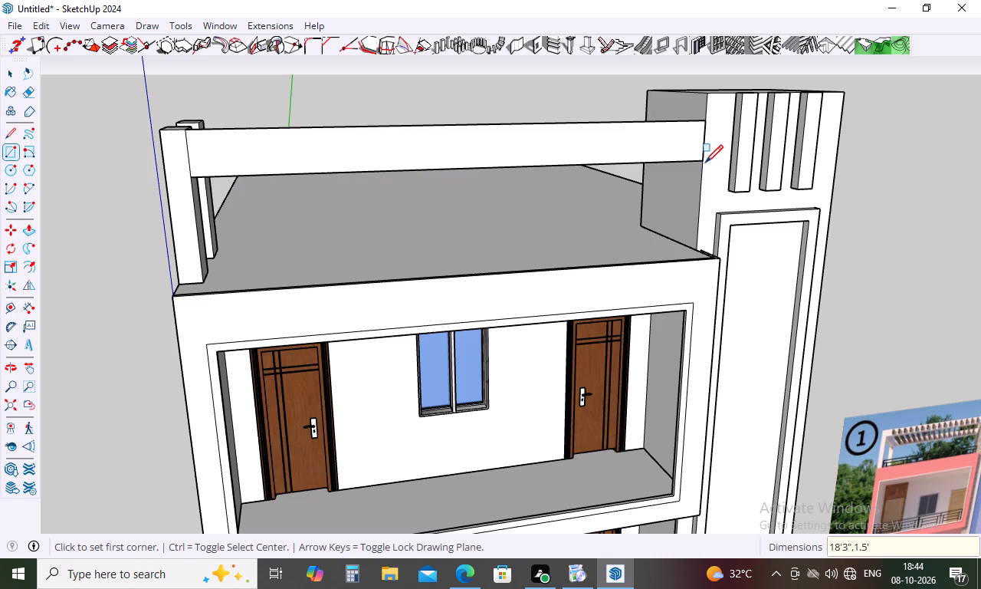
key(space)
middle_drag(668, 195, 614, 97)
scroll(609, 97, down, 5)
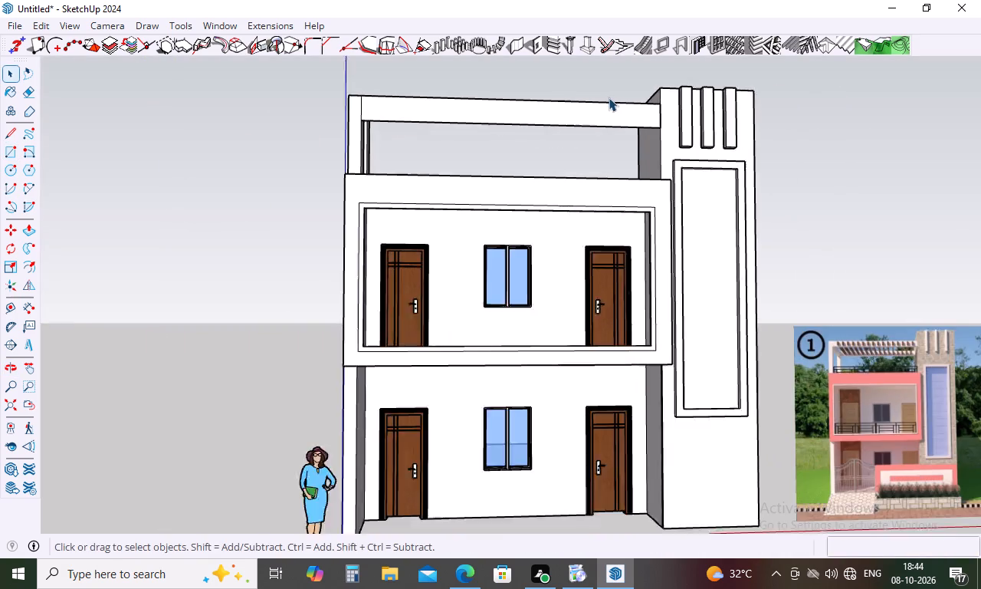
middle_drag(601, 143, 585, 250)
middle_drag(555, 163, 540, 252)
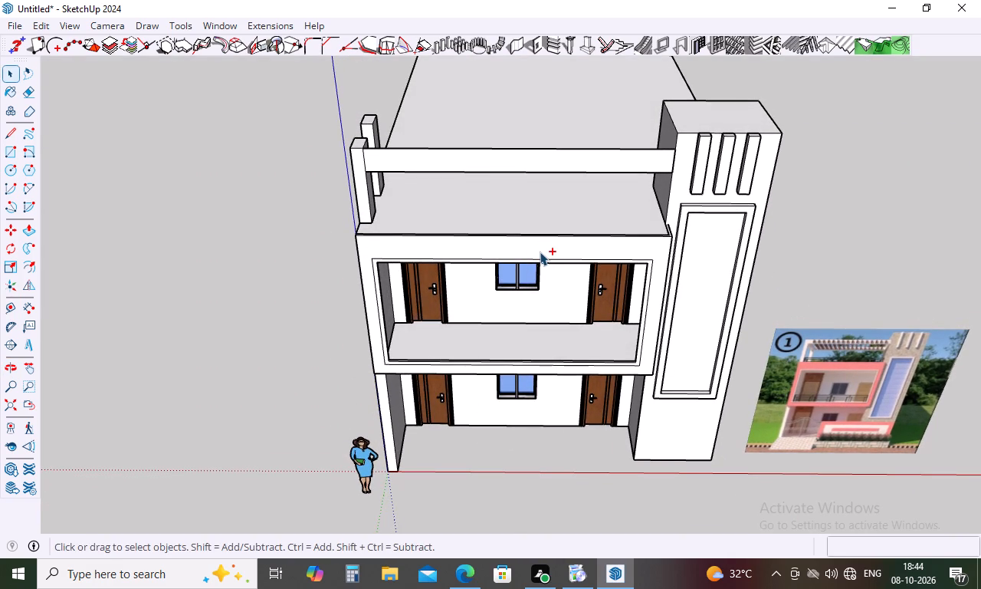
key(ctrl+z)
Draw a vertical 18'3" by 9" rectangle from the front post's top front corner across to the tower's front edge.
key(r)
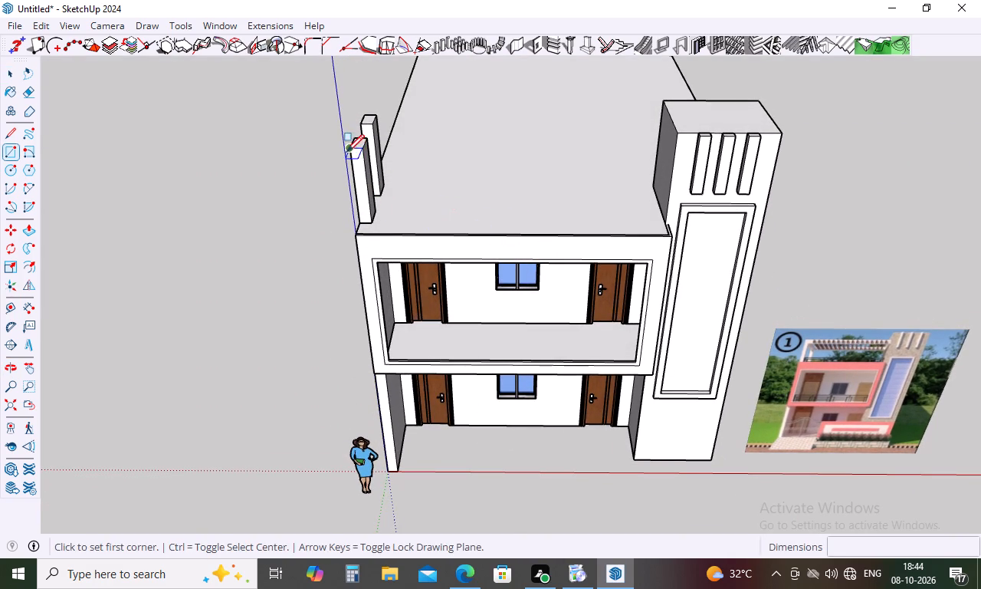
click(360, 150)
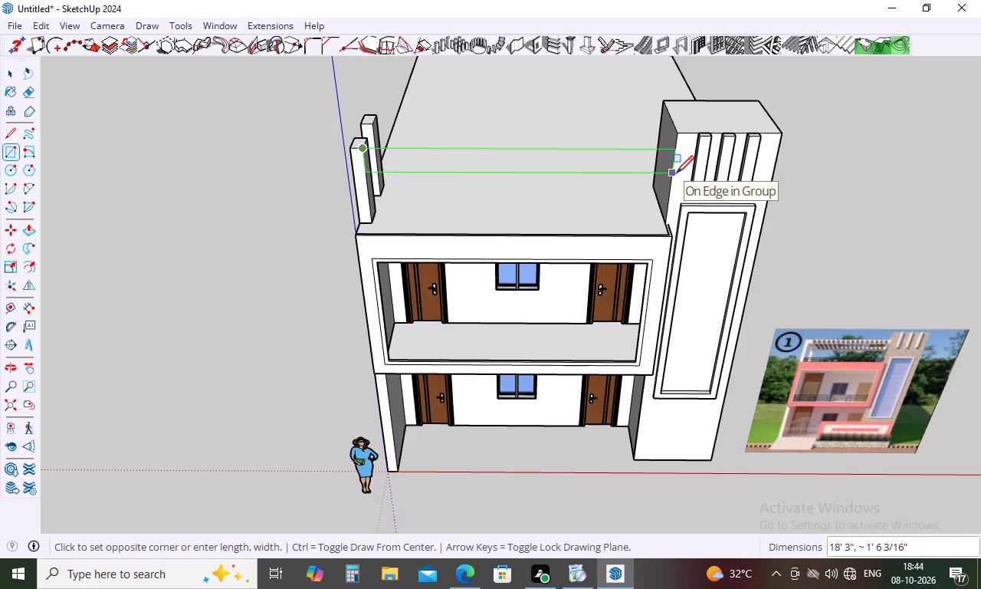
text(18'3",9")
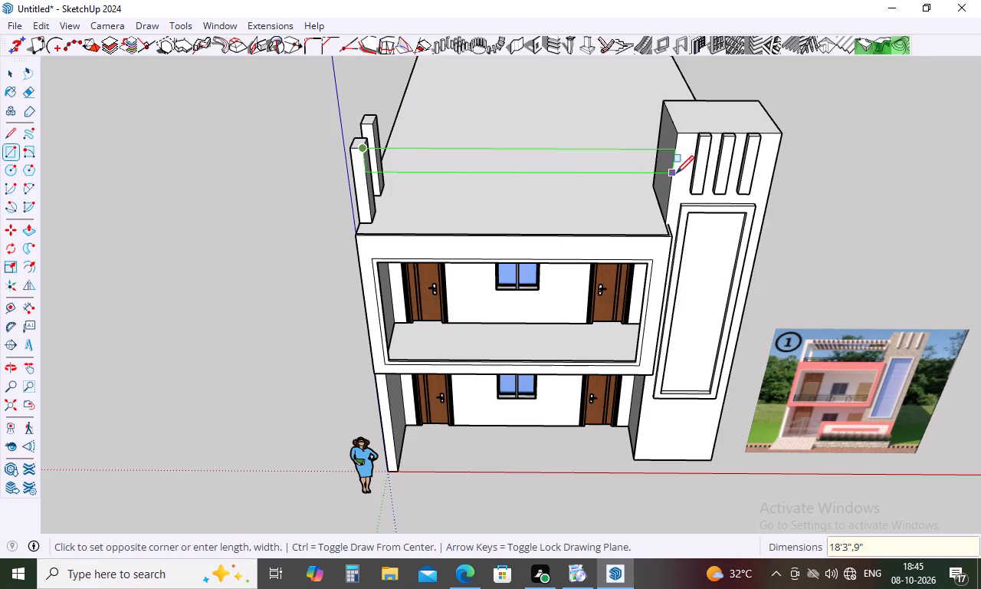
key(Return)
key(space)
Extrude the beam rectangle 1.5' toward the rear of the roof with Push/Pull.
middle_drag(646, 196, 328, 233)
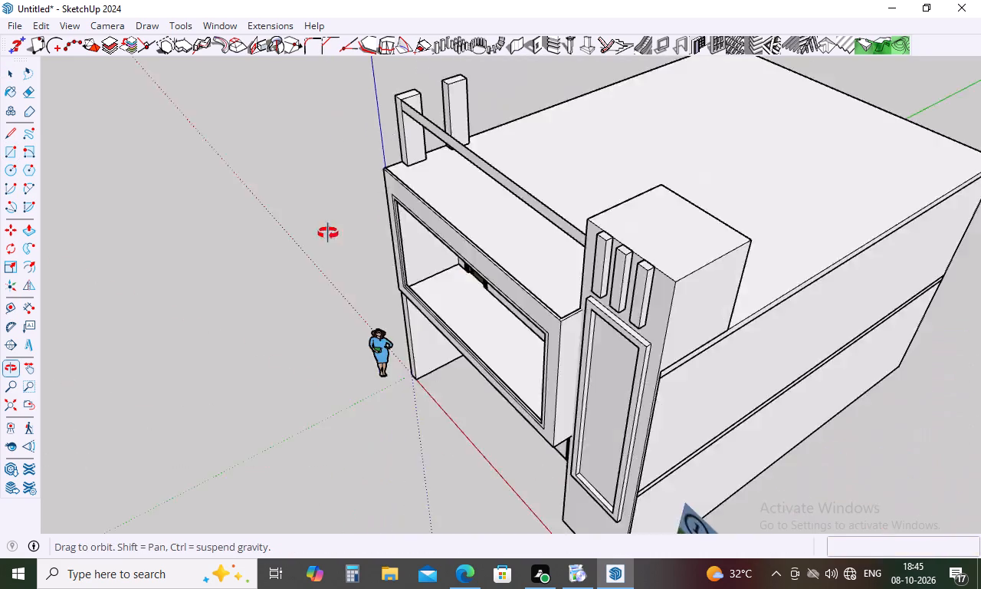
middle_drag(328, 233, 49, 233)
key(p)
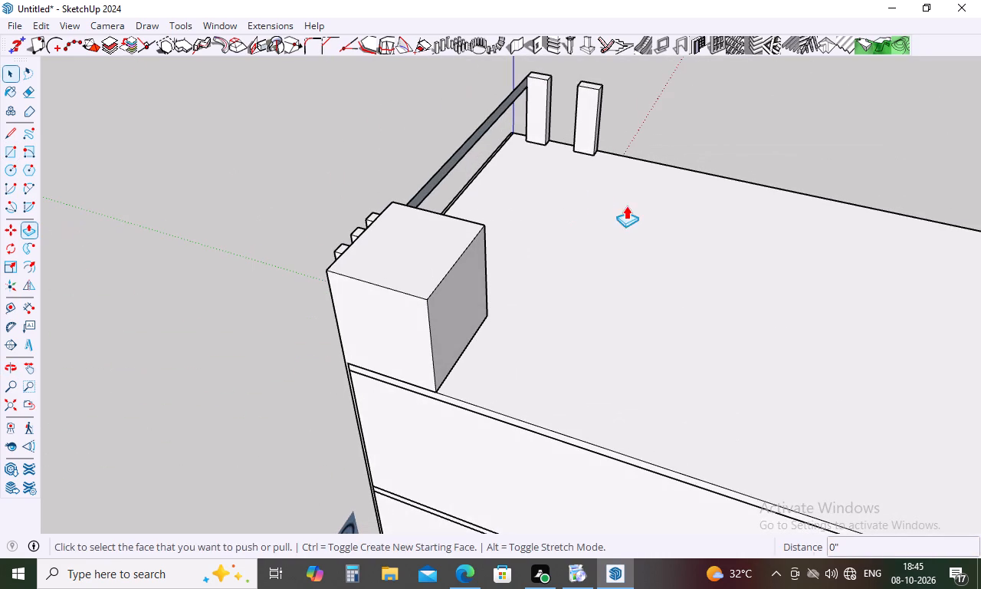
click(484, 127)
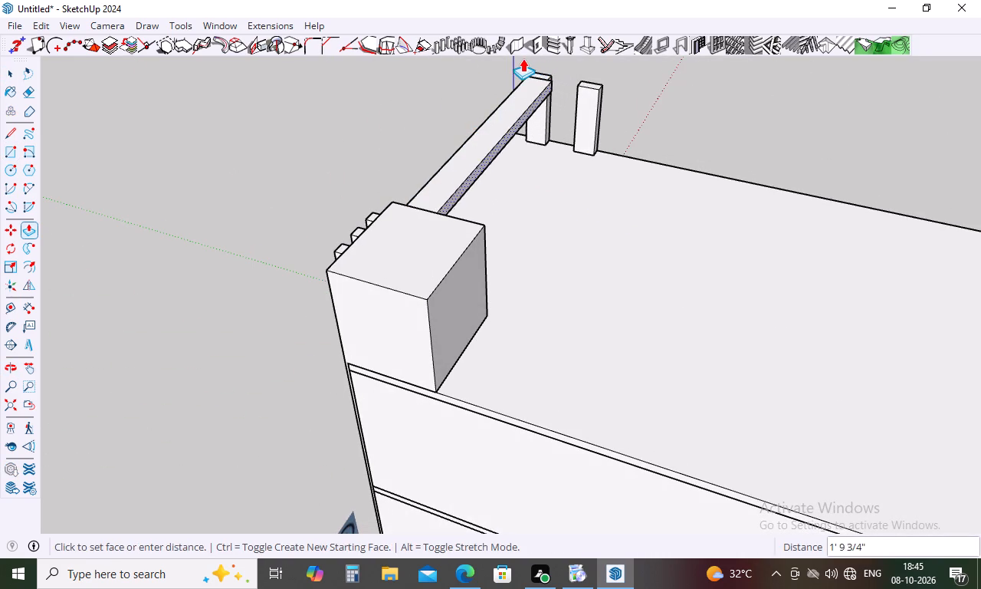
scroll(526, 141, down, 9)
scroll(530, 97, up, 13)
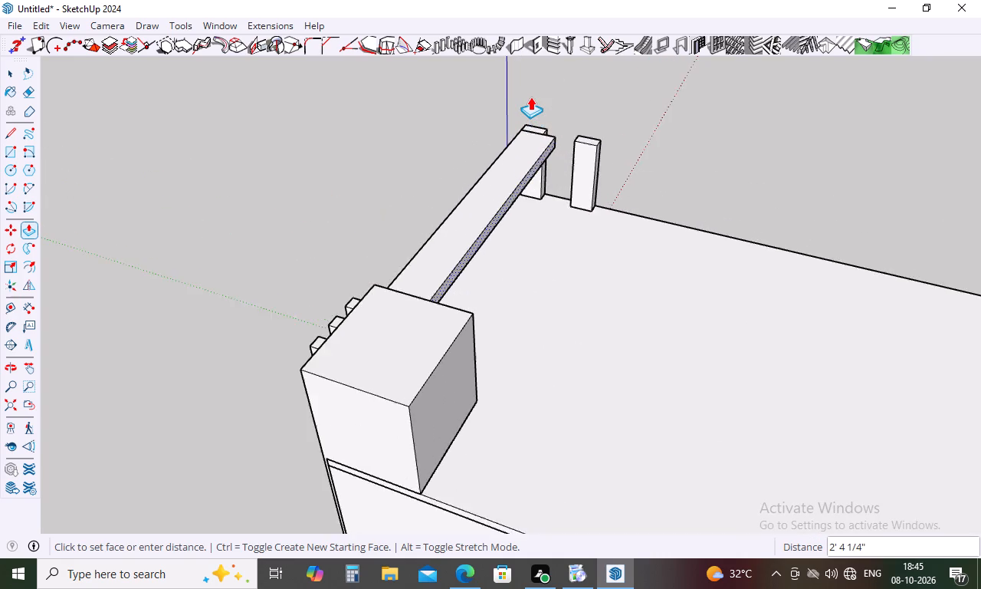
scroll(530, 97, up, 11)
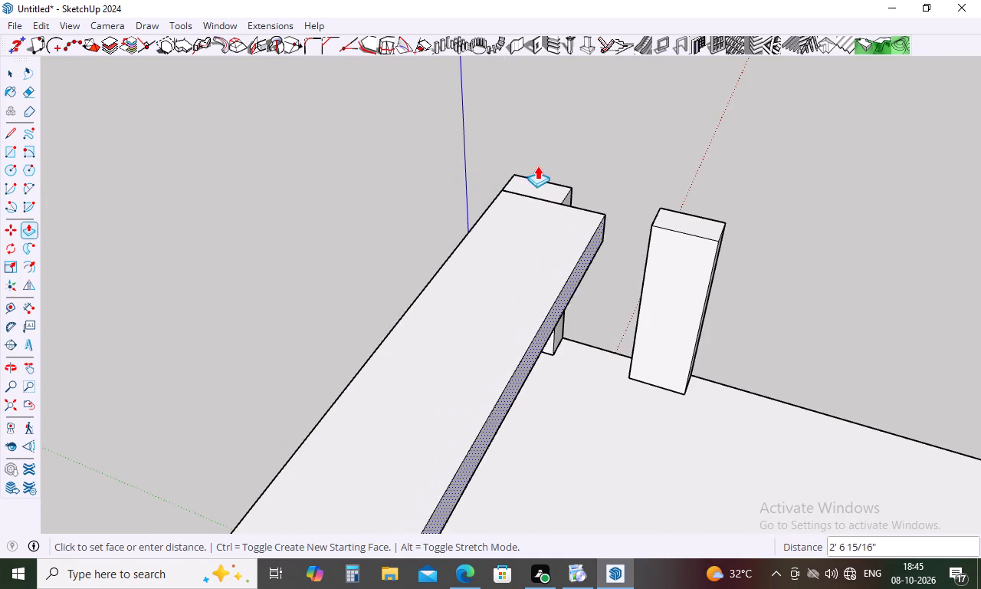
scroll(513, 149, down, 14)
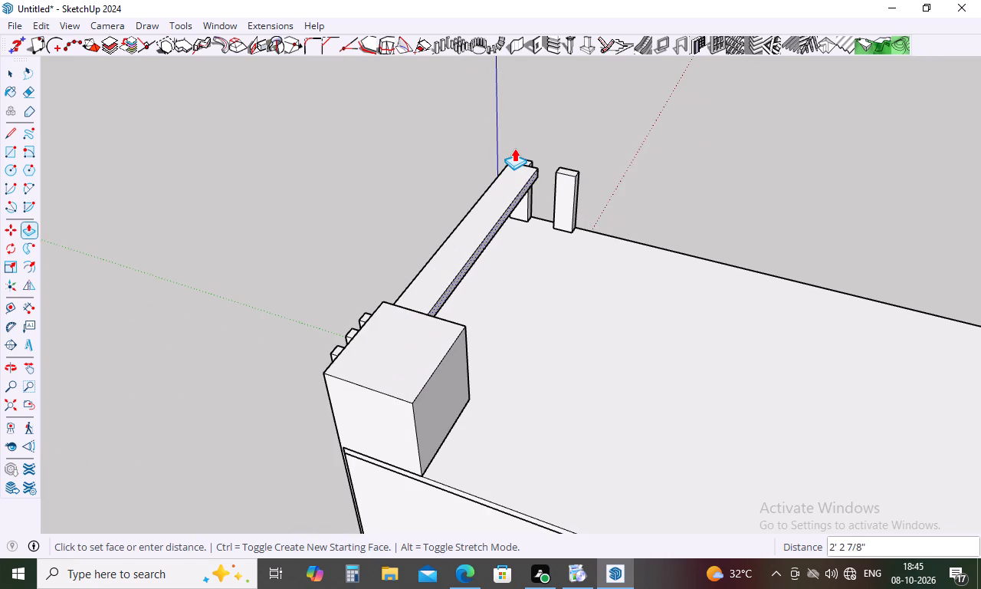
scroll(517, 130, up, 10)
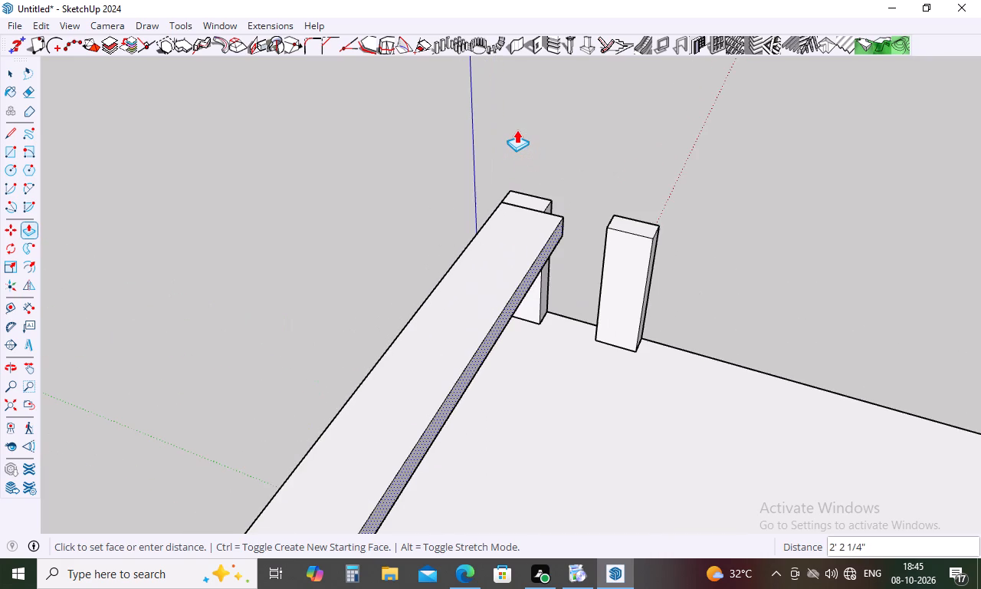
key(1)
text(.5')
key(Return)
key(space)
Delete the entire rear post standing behind the front post on the roof's side edge.
middle_drag(569, 257, 684, 137)
scroll(679, 138, down, 6)
middle_drag(628, 245, 980, 192)
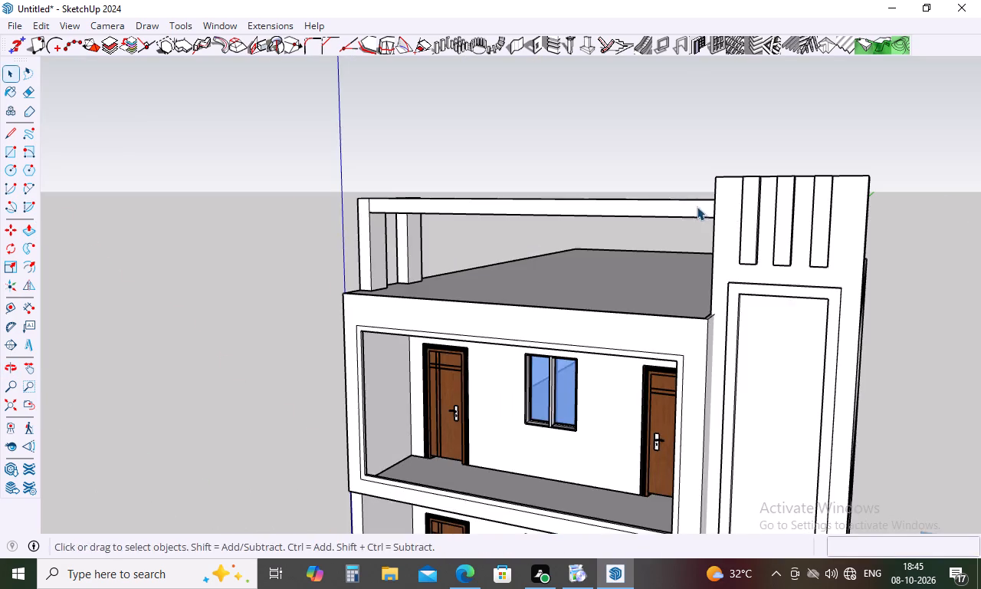
middle_drag(697, 206, 882, 369)
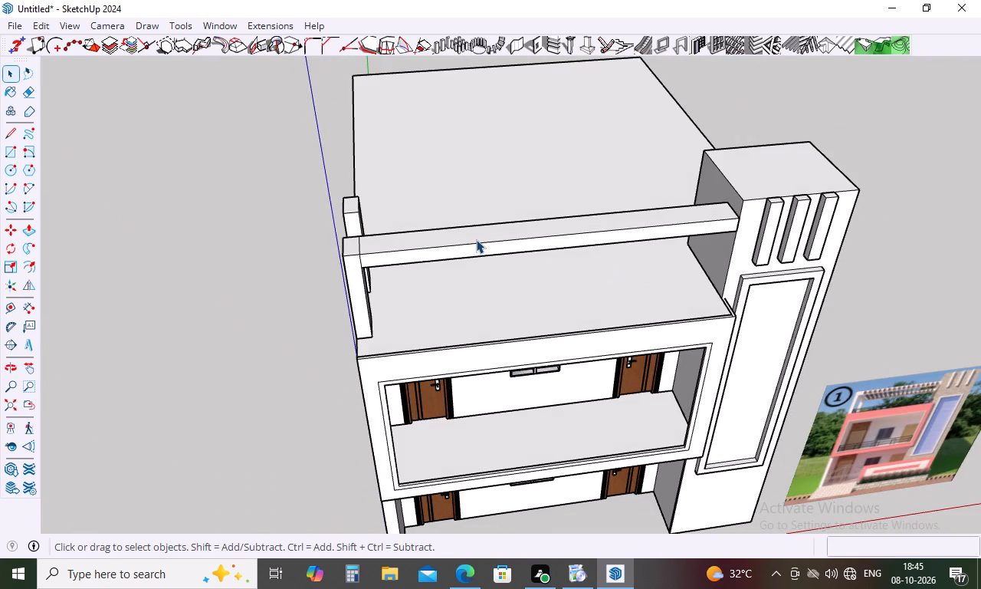
scroll(729, 218, up, 19)
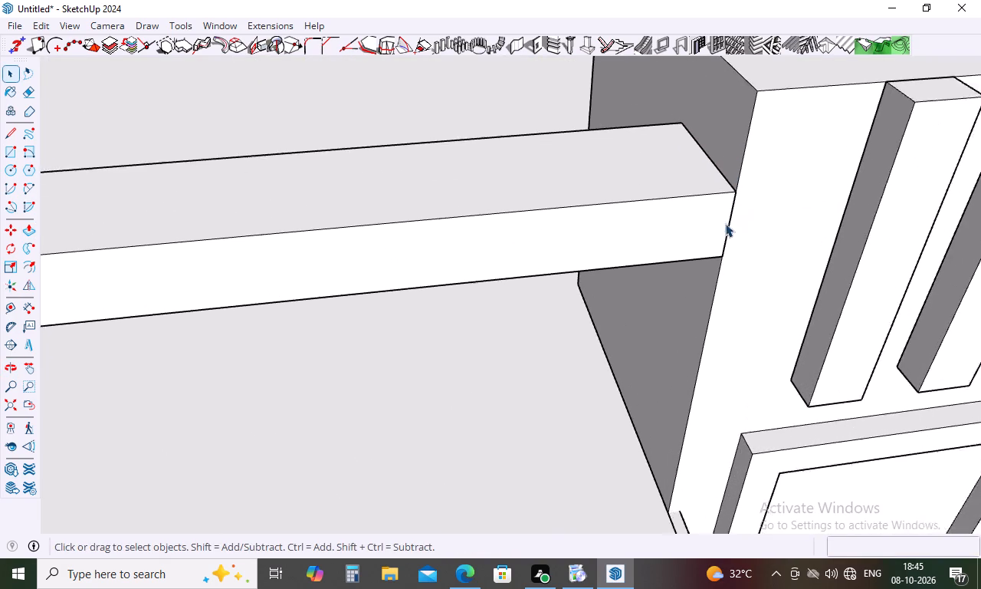
scroll(725, 223, up, 2)
scroll(719, 186, down, 17)
scroll(721, 185, down, 6)
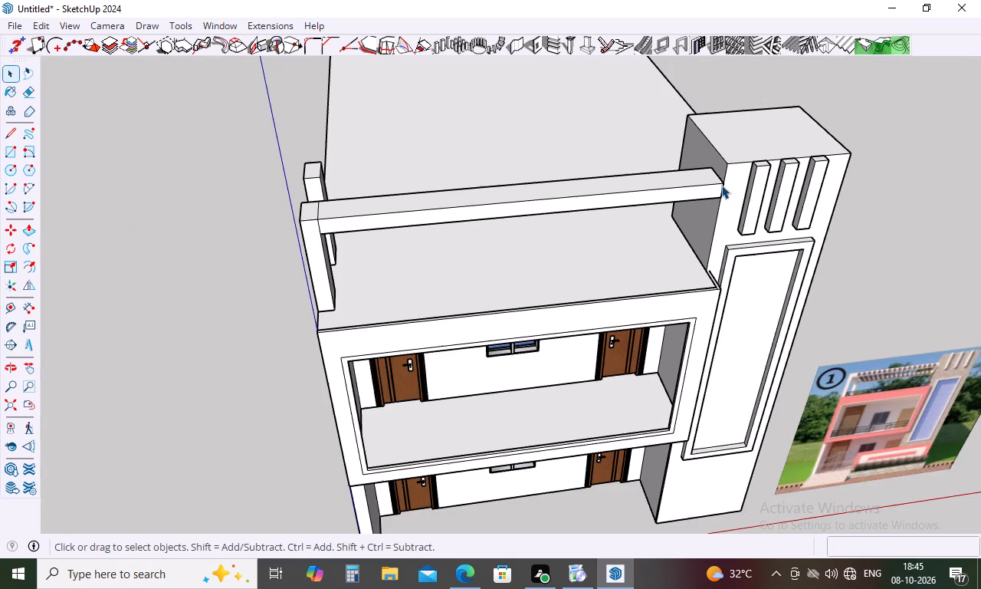
scroll(281, 234, up, 6)
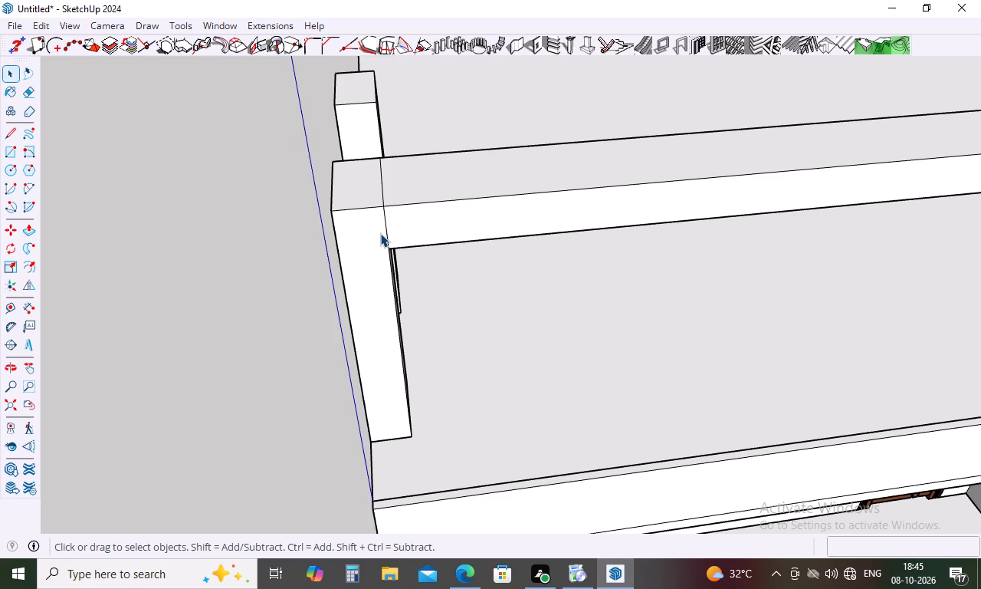
click(368, 125)
triple_click(368, 125)
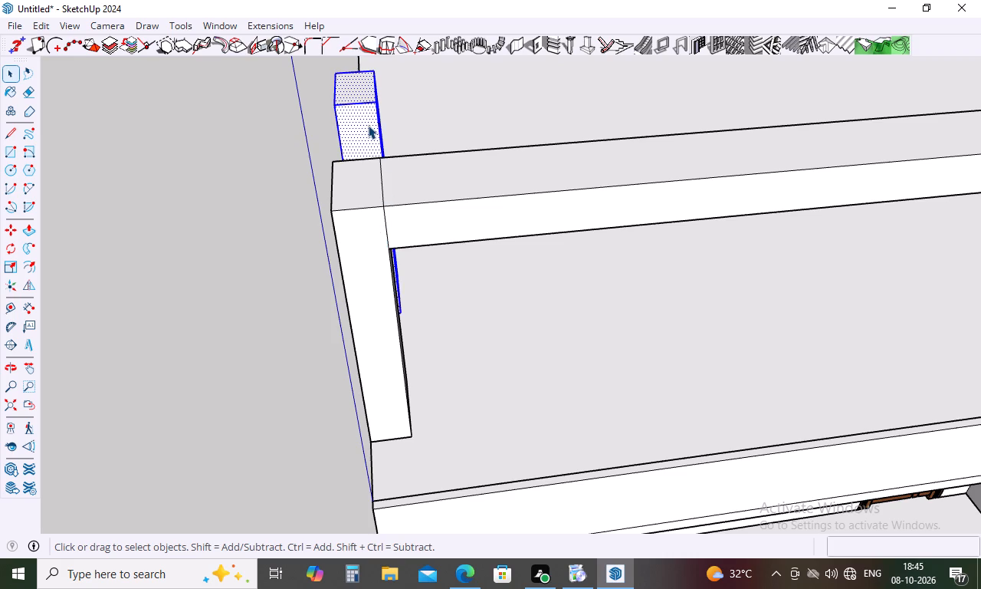
triple_click(368, 125)
double_click(368, 125)
key(Delete)
Erase the seam edges between the front post and the beam on the front and top faces.
key(e)
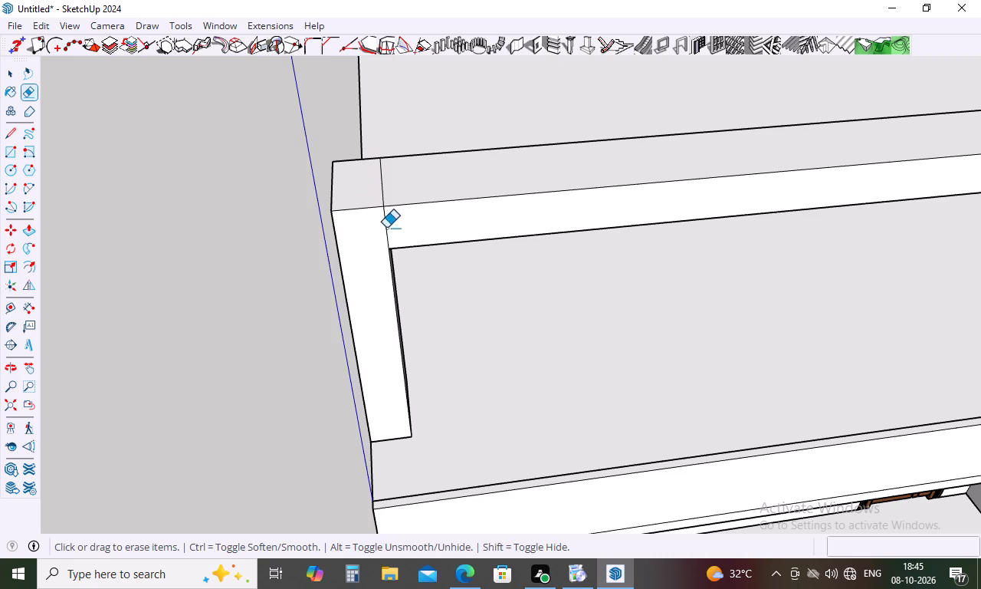
click(387, 227)
click(383, 188)
scroll(336, 169, down, 2)
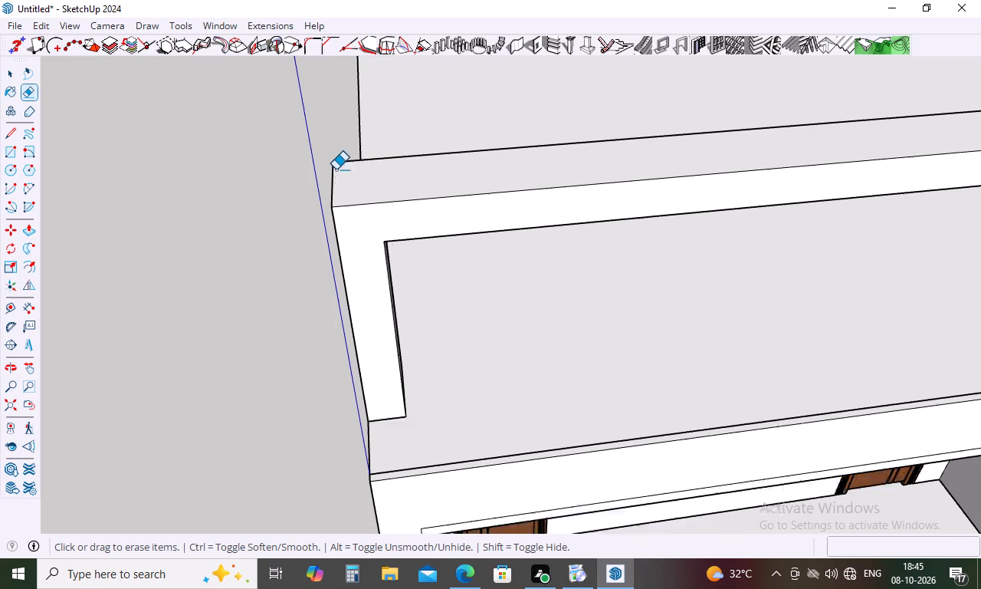
scroll(336, 169, down, 8)
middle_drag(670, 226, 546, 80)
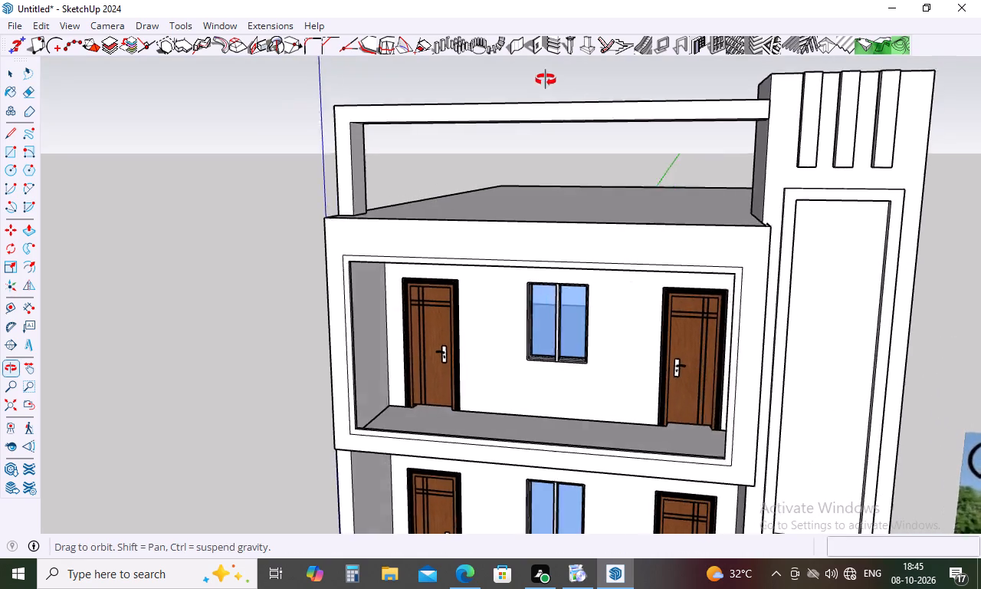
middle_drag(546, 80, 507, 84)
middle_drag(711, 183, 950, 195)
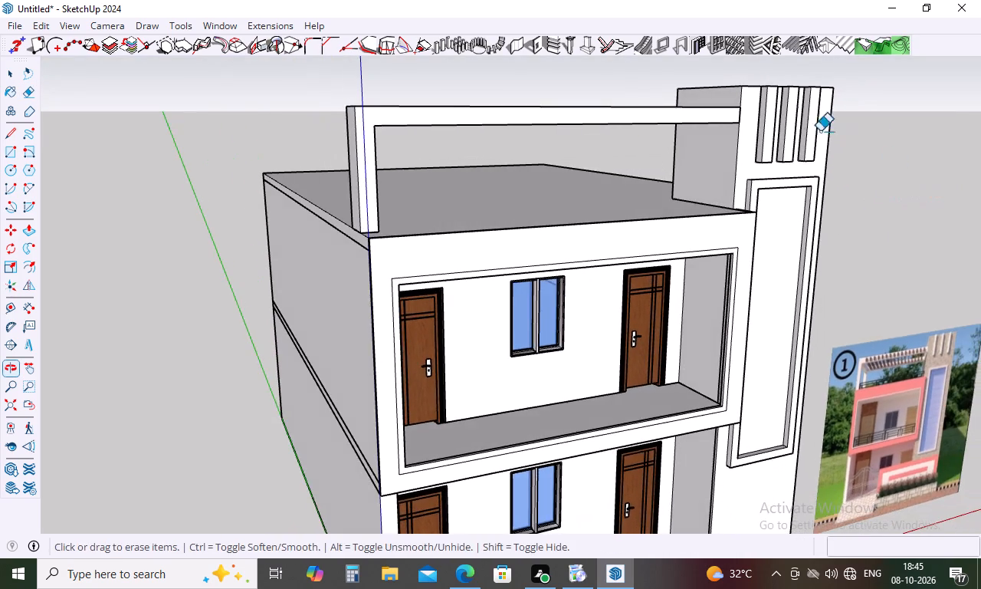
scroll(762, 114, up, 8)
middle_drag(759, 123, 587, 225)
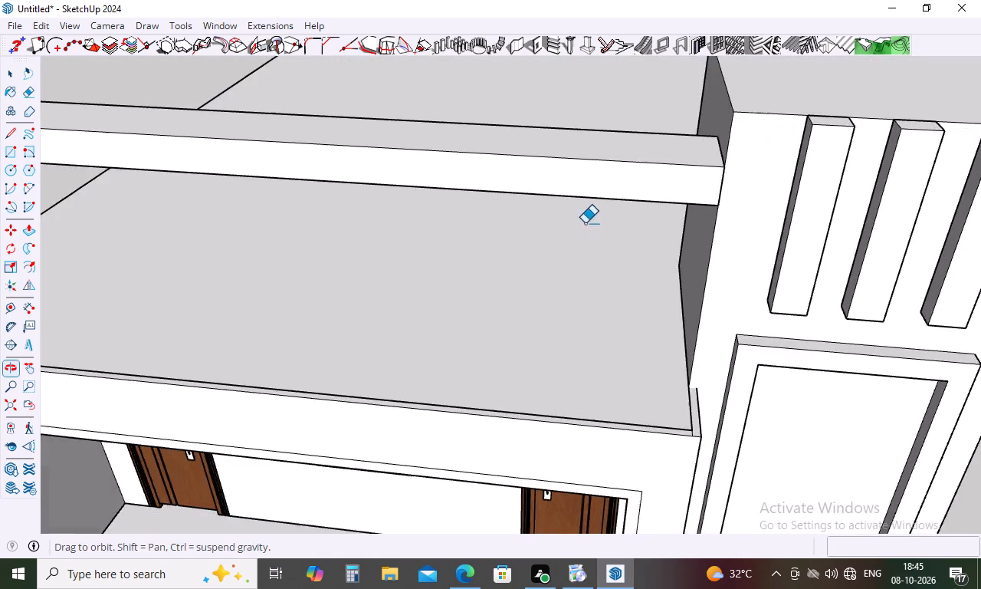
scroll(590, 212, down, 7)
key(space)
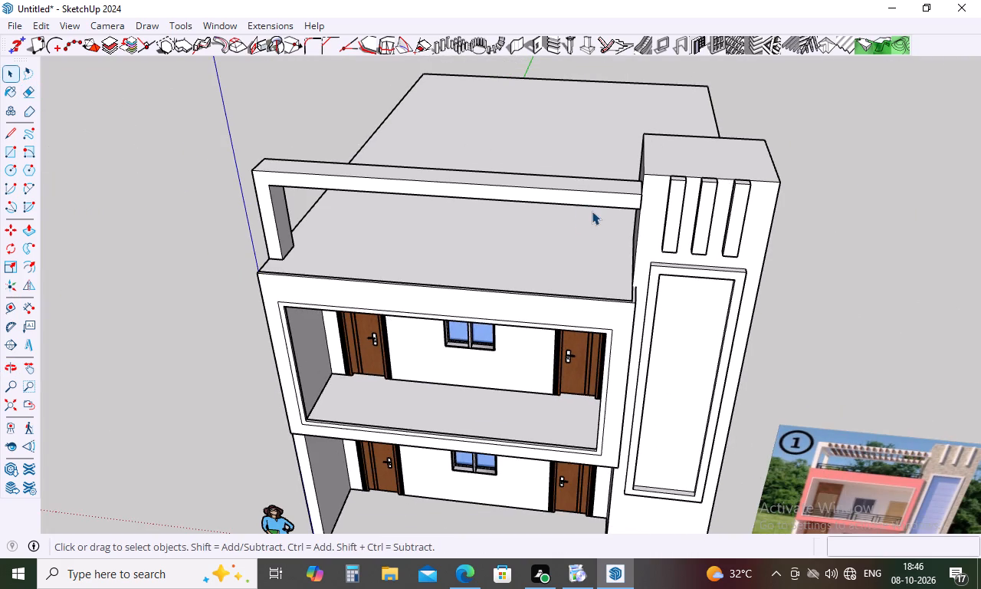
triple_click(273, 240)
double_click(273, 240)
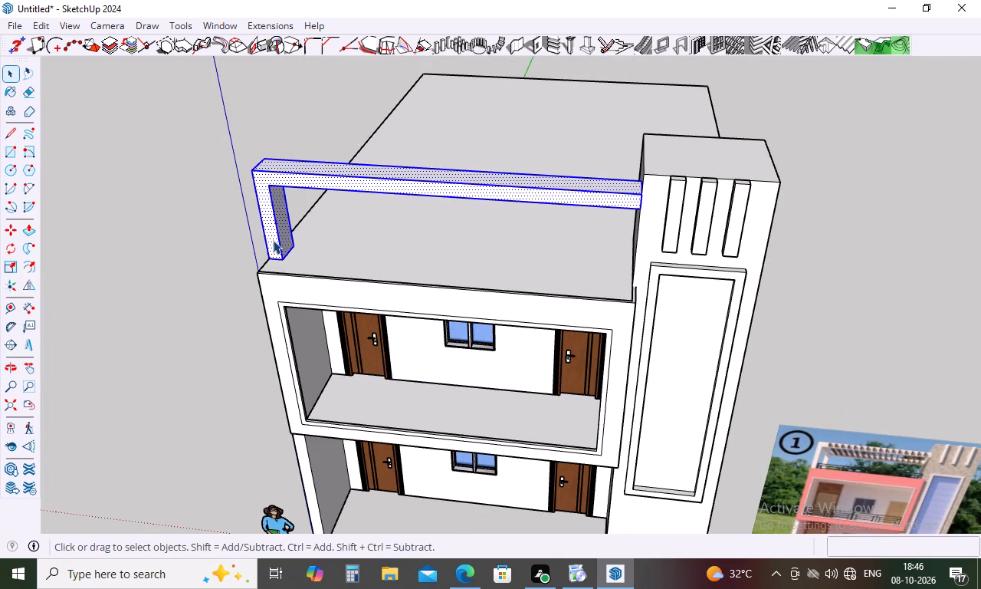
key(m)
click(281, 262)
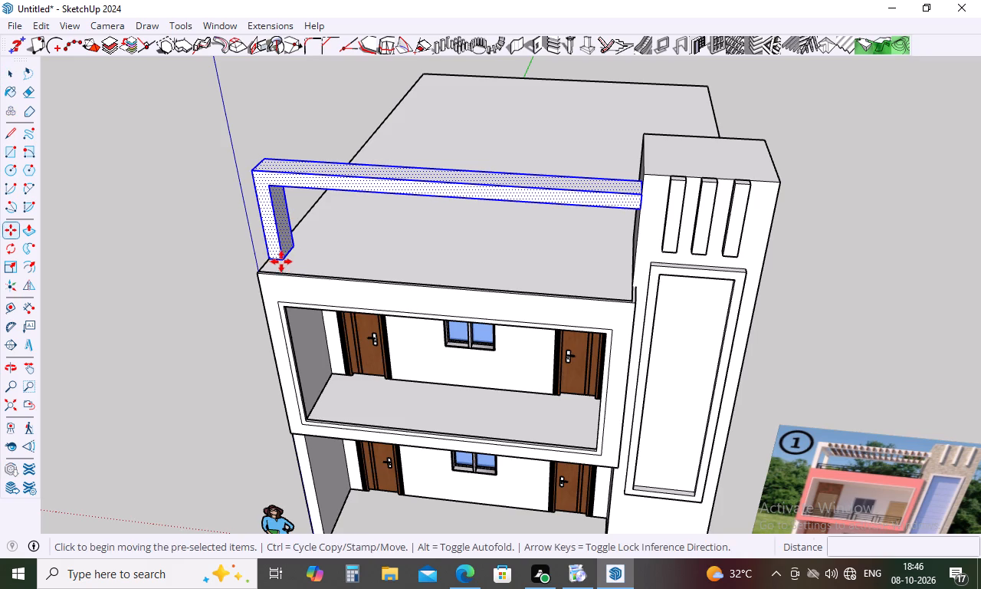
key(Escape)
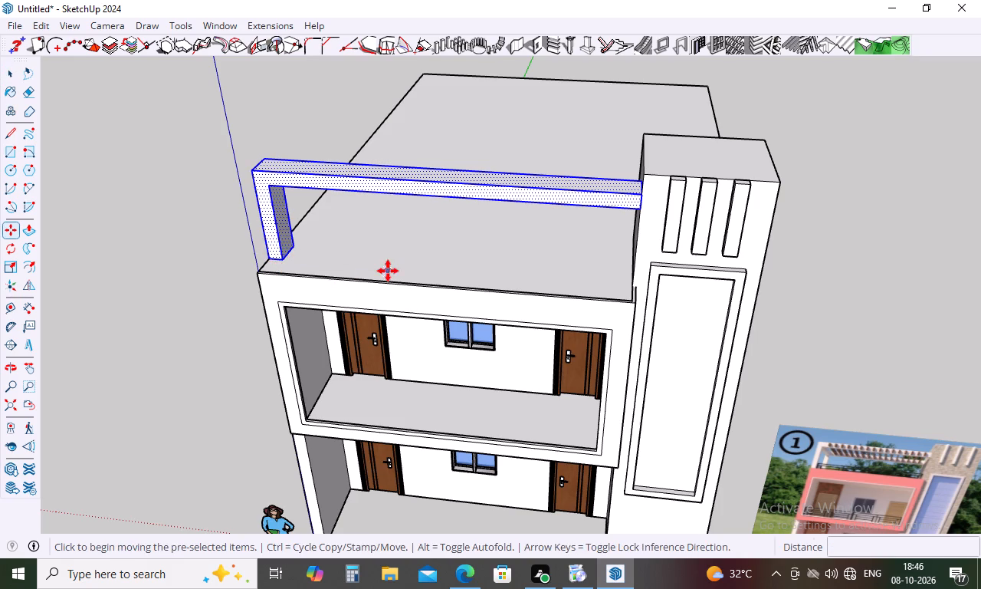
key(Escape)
Draw a line across the roof from the tower's rear base corner to the opposite side edge, parallel to the front.
scroll(414, 274, down, 4)
middle_drag(428, 278, 592, 369)
key(space)
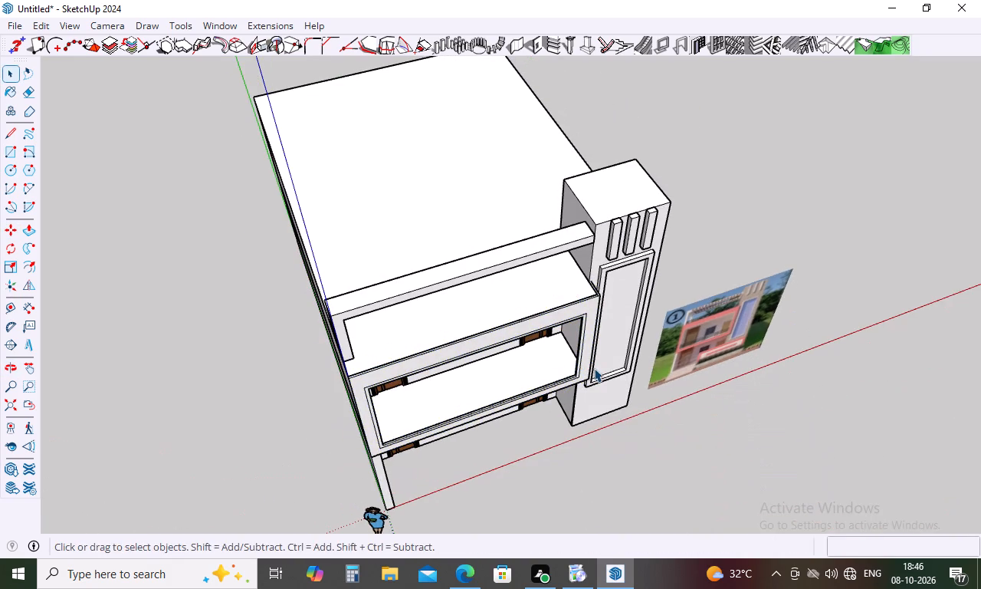
key(l)
middle_drag(547, 221, 595, 339)
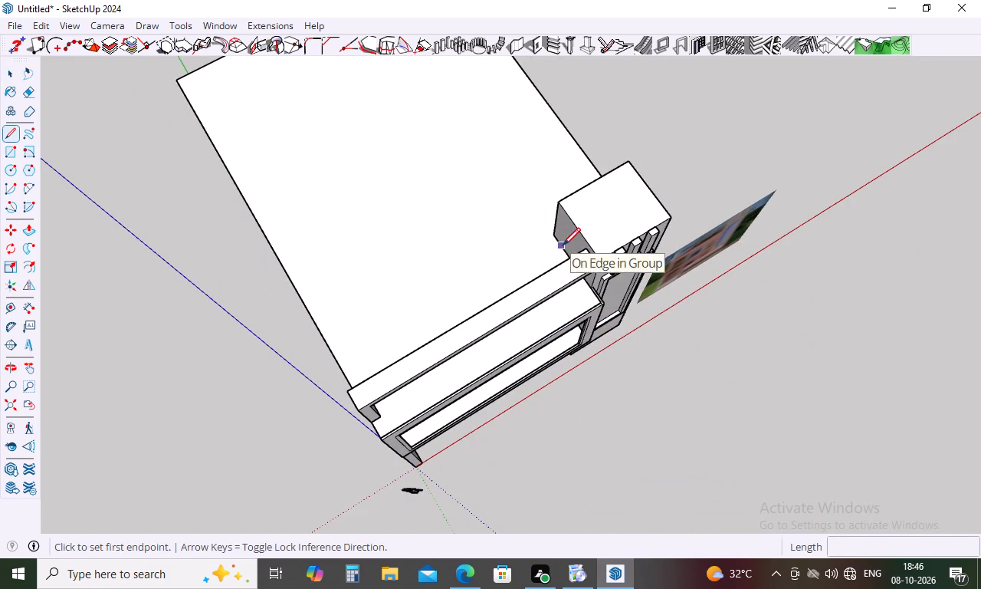
click(554, 240)
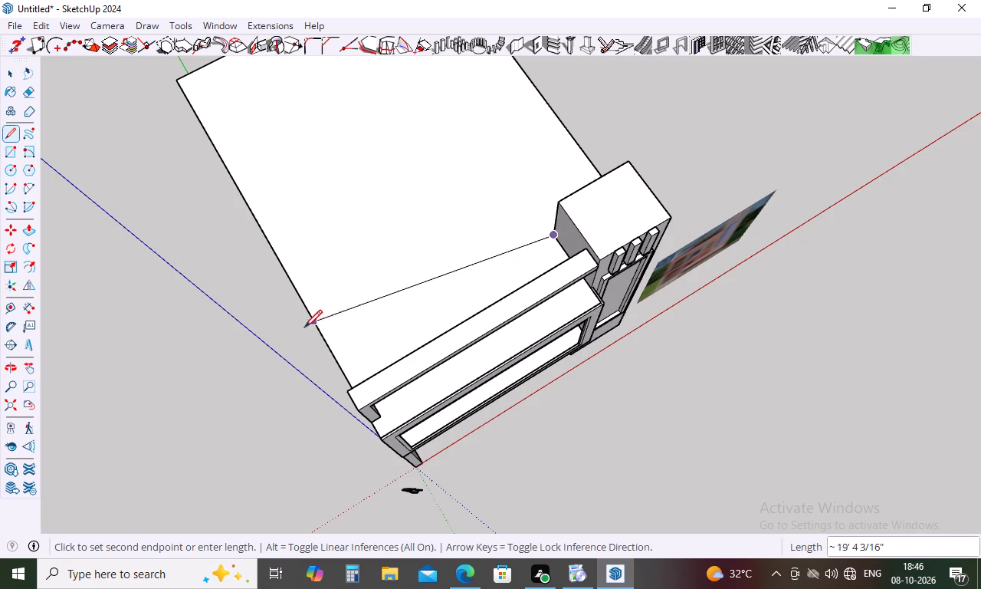
click(336, 370)
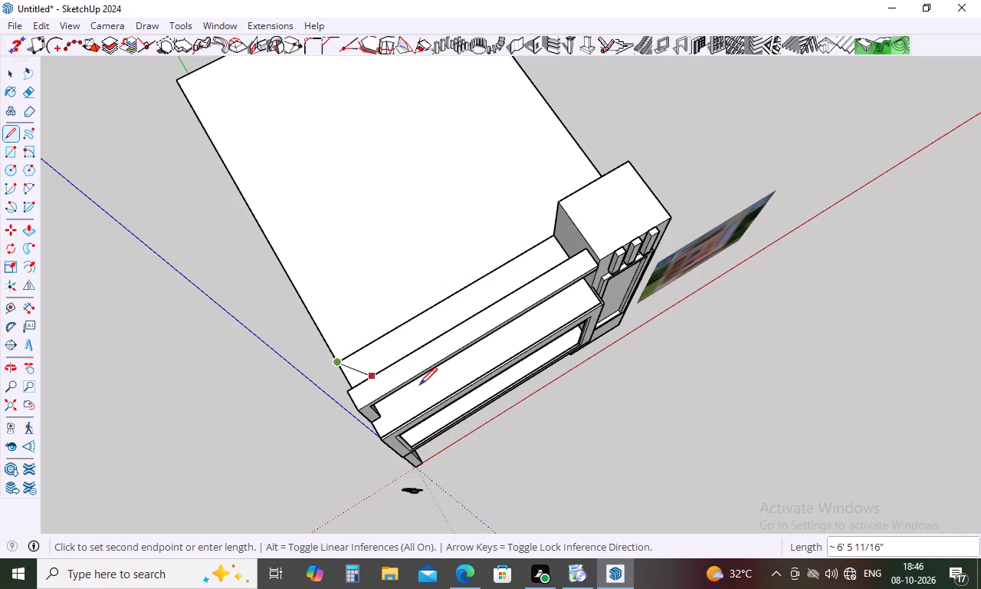
key(Escape)
Copy the post-and-beam frame 3' 8" rearward along the roof's side edge to the line drawn across the roof.
key(space)
triple_click(375, 410)
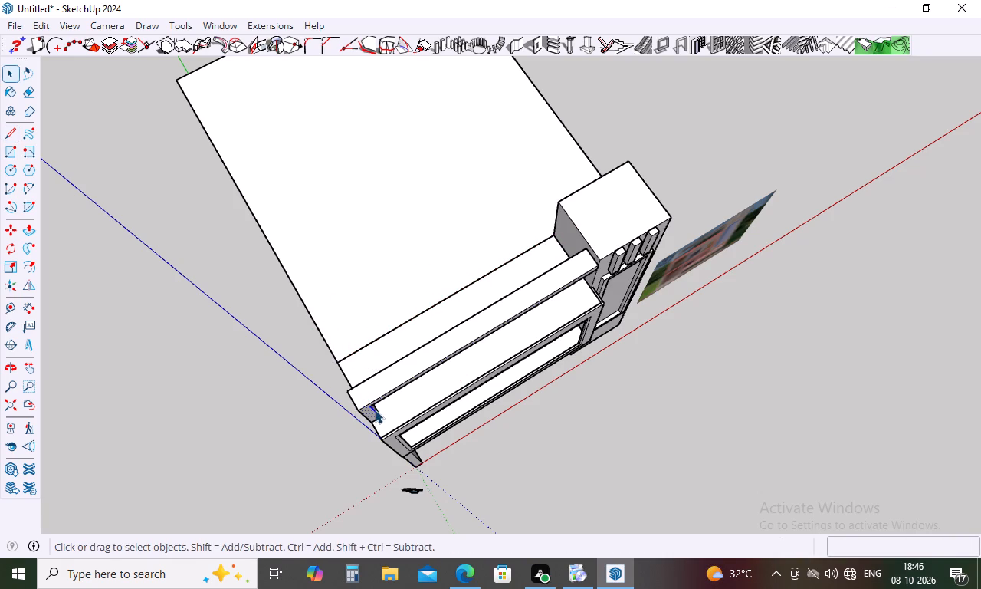
click(375, 410)
key(m)
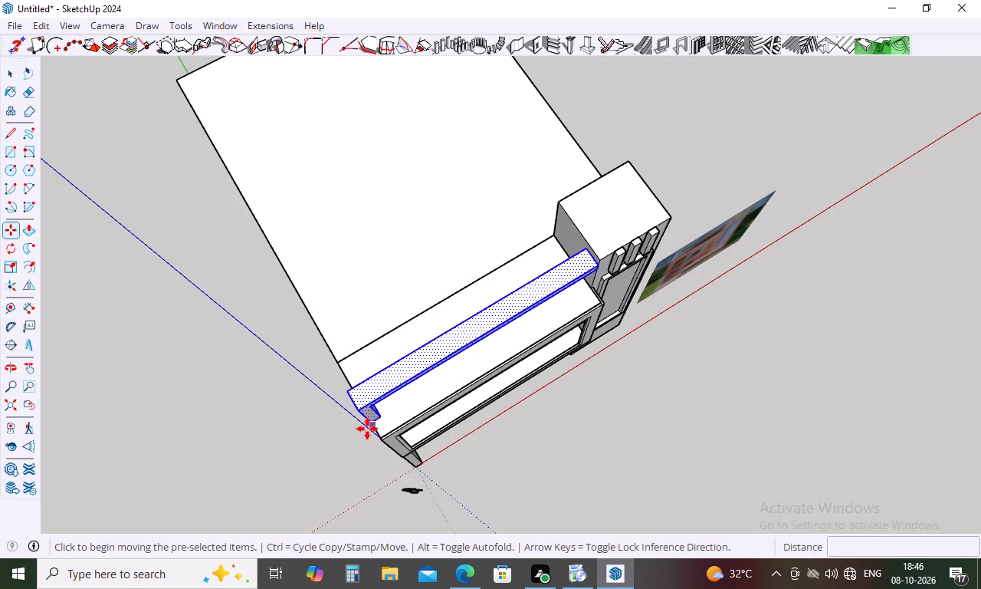
click(370, 424)
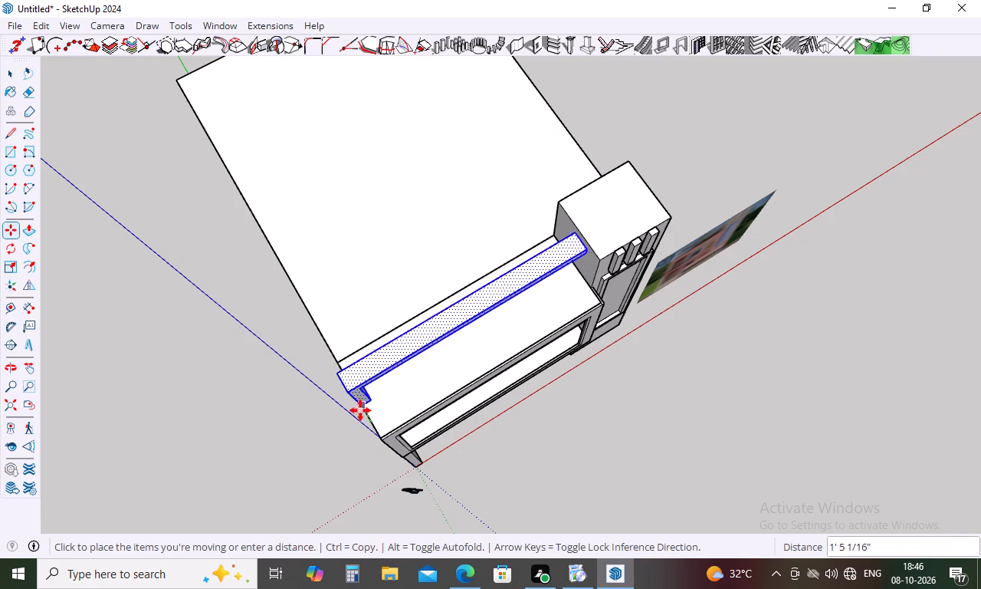
key(Escape)
middle_drag(386, 432, 687, 156)
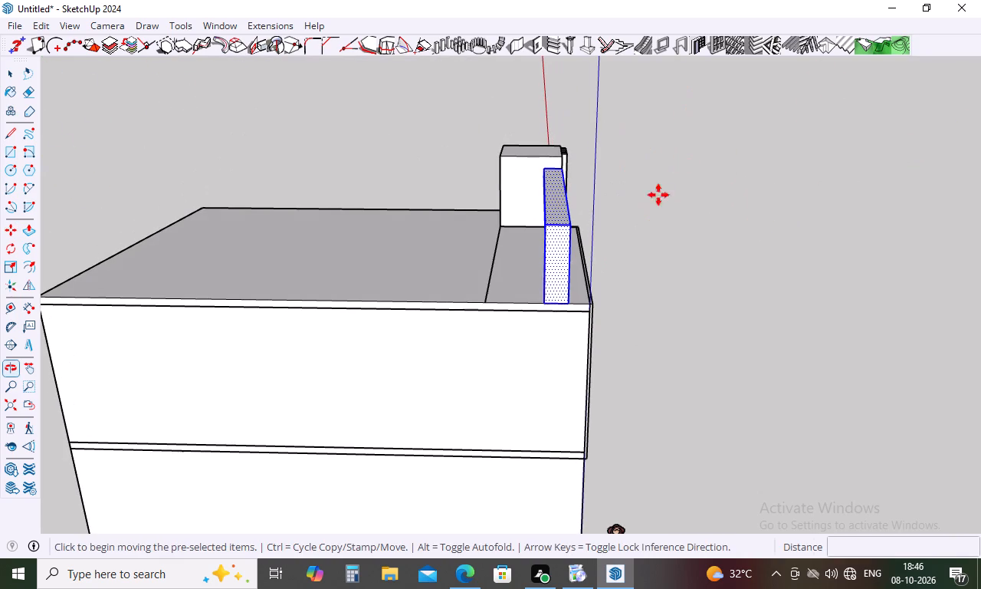
click(544, 304)
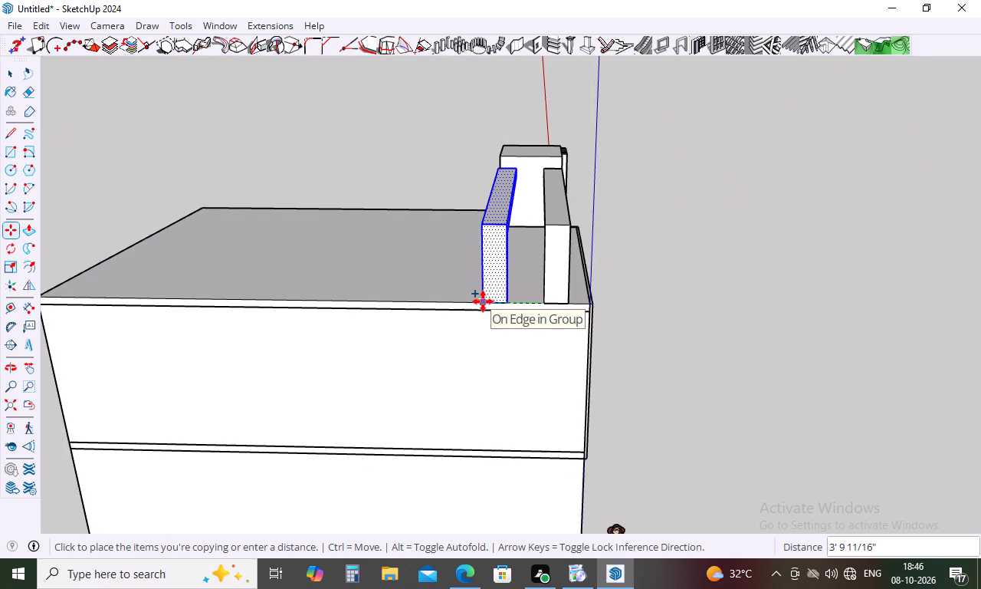
scroll(483, 301, up, 12)
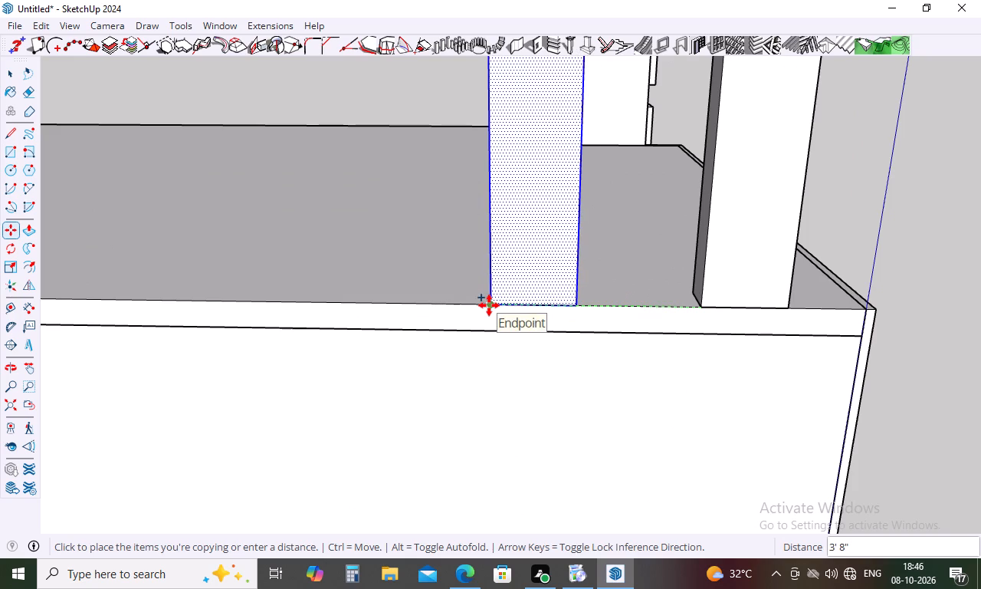
click(493, 308)
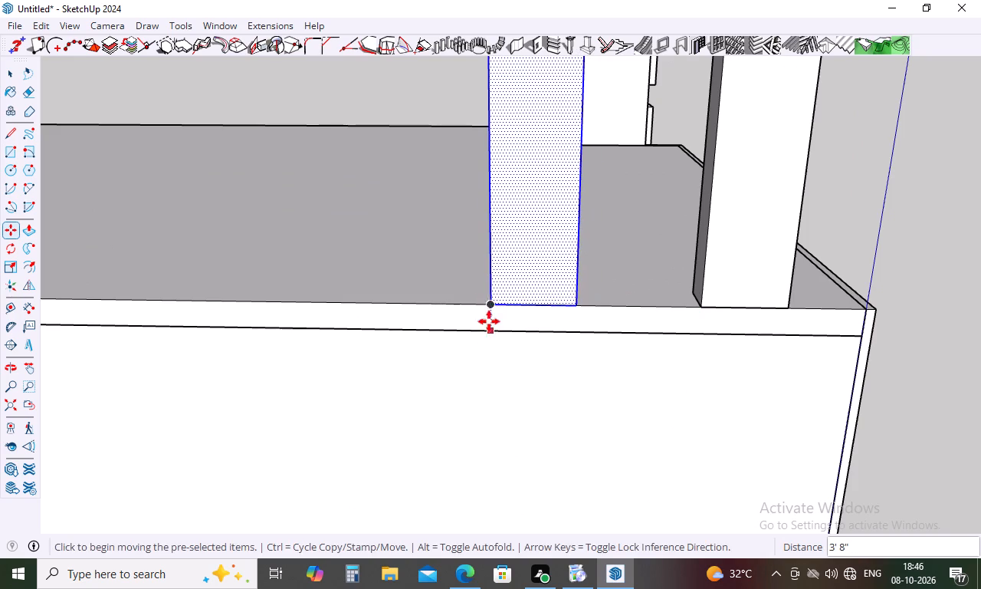
scroll(472, 251, down, 5)
key(space)
Erase the seam edges between post and beam on the rear faces of both the front and copied frames.
scroll(513, 261, down, 6)
middle_drag(647, 221, 700, 268)
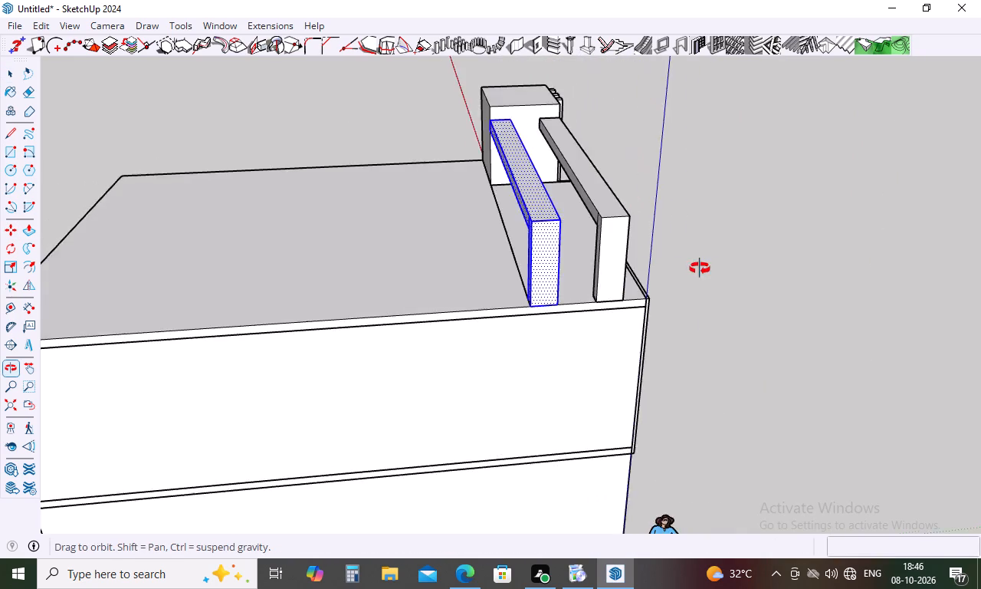
middle_drag(700, 268, 791, 223)
key(space)
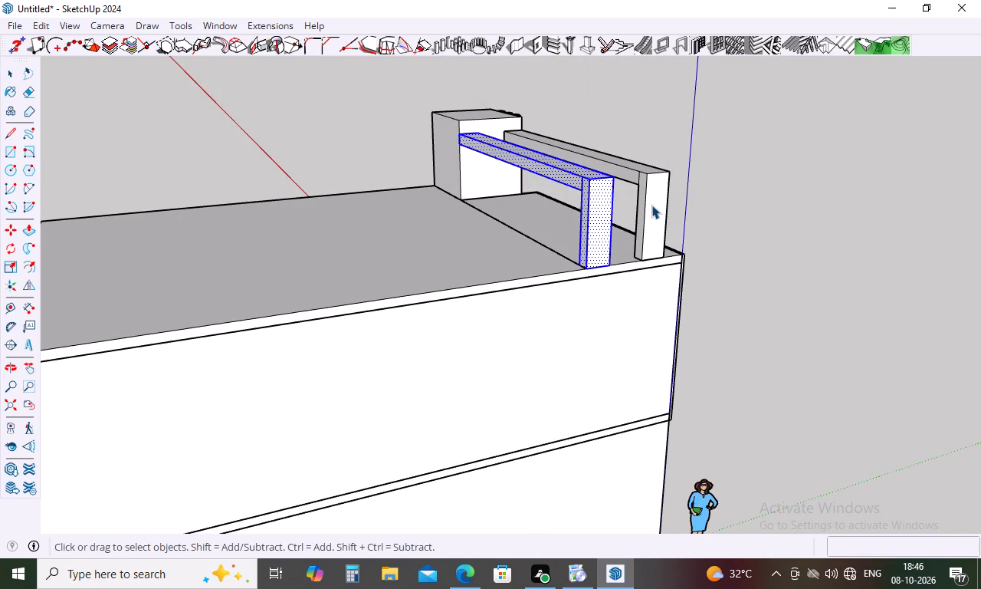
double_click(651, 205)
double_click(639, 176)
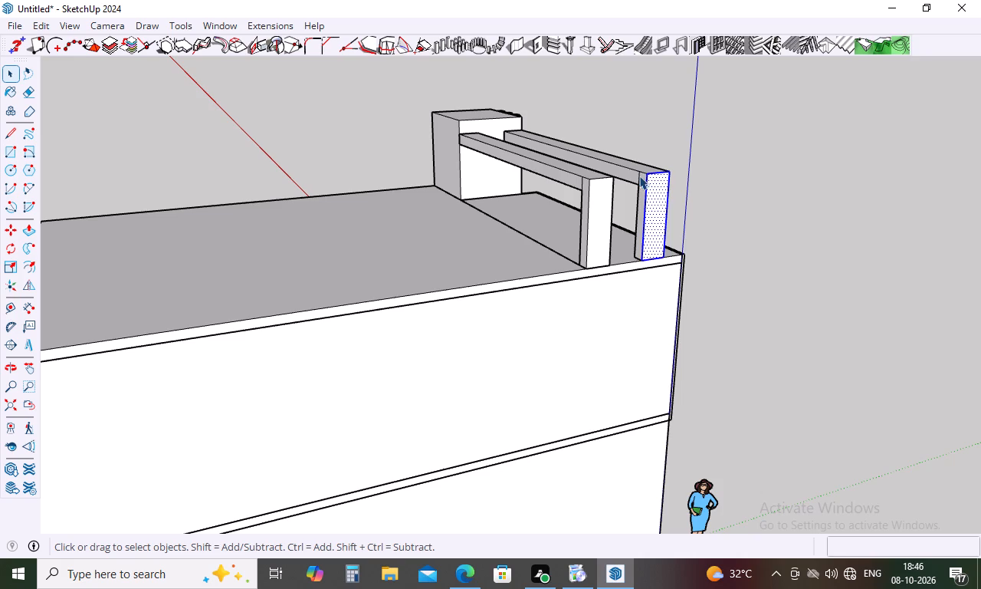
click(759, 214)
scroll(626, 168, up, 5)
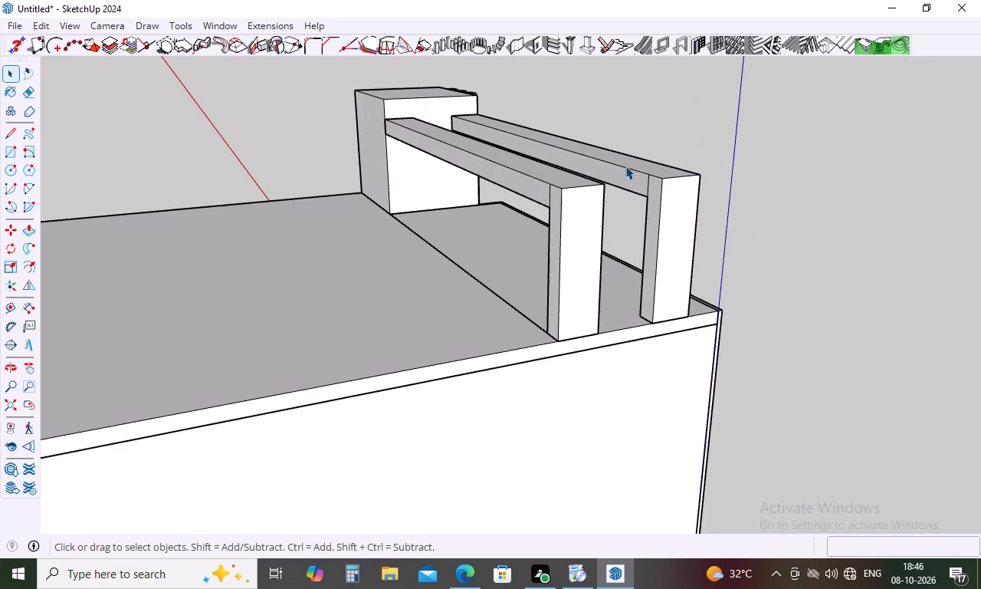
key(e)
click(648, 185)
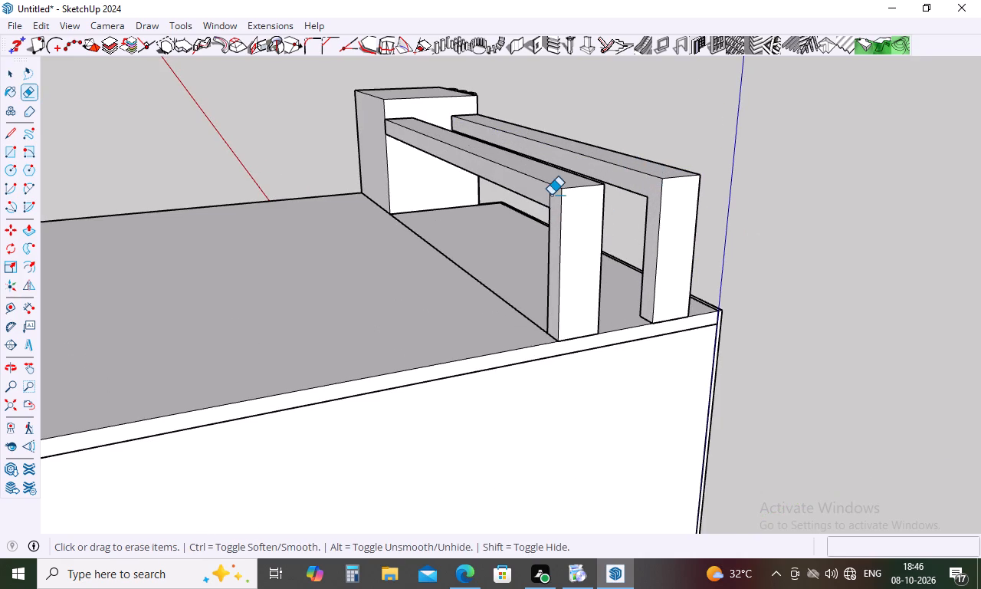
click(548, 193)
scroll(563, 187, down, 5)
middle_drag(641, 189, 116, 270)
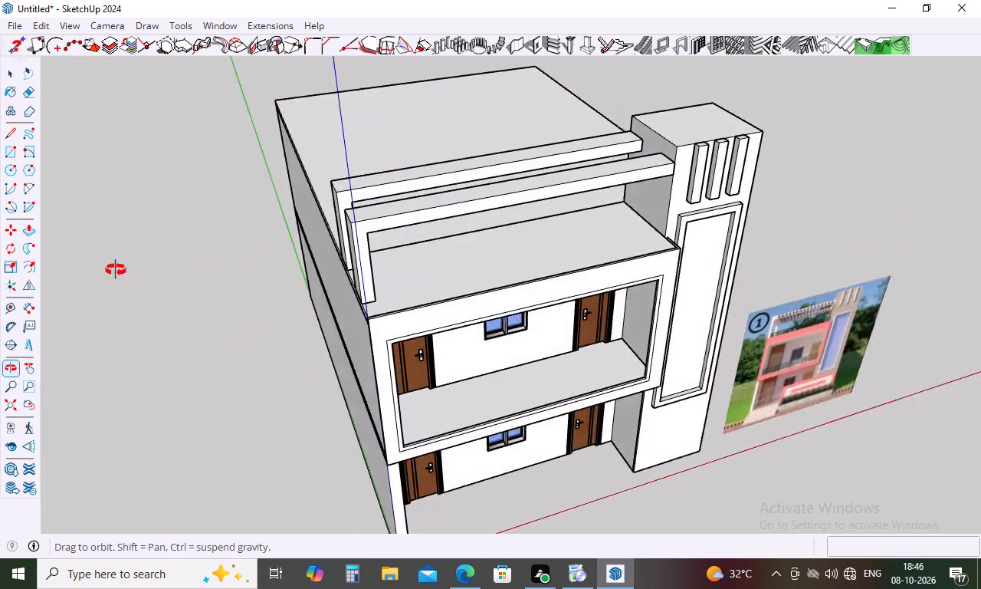
middle_drag(116, 270, 7, 238)
key(Escape)
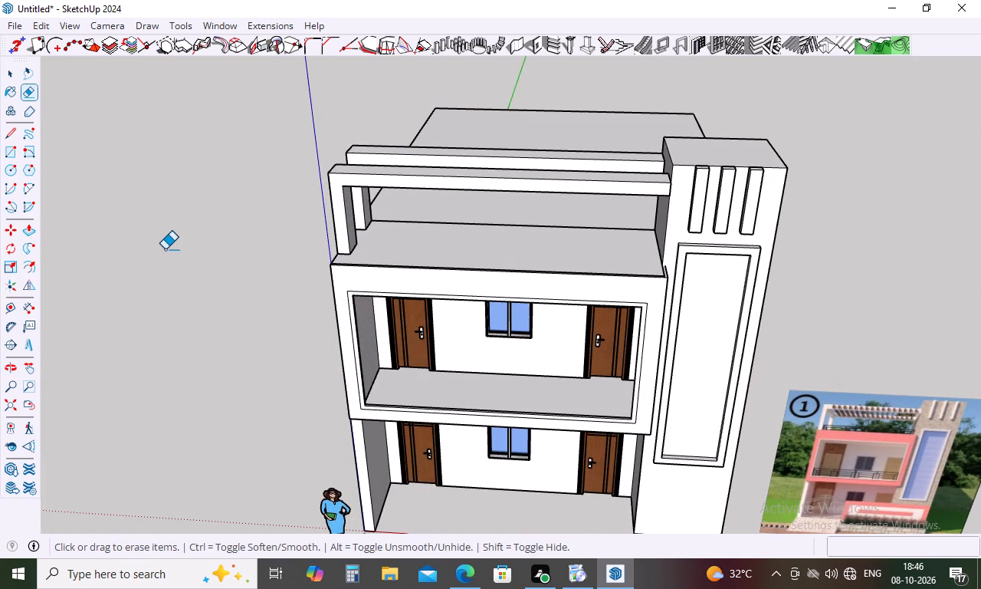
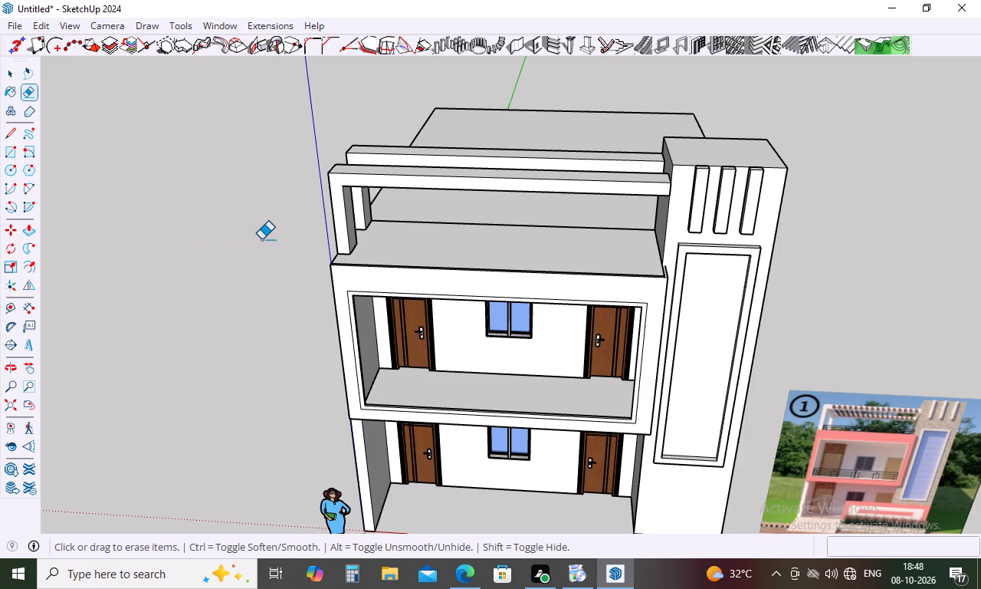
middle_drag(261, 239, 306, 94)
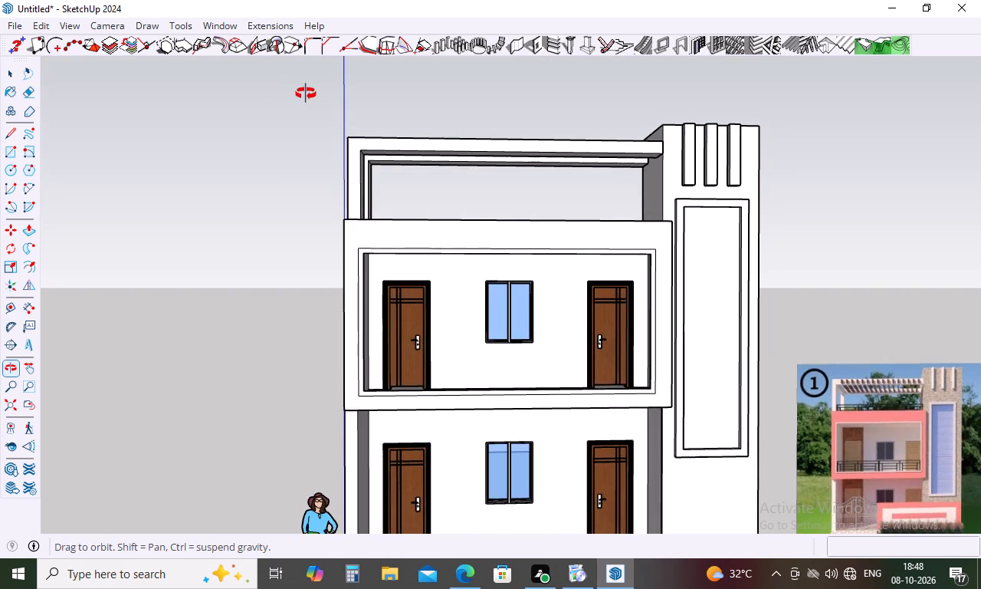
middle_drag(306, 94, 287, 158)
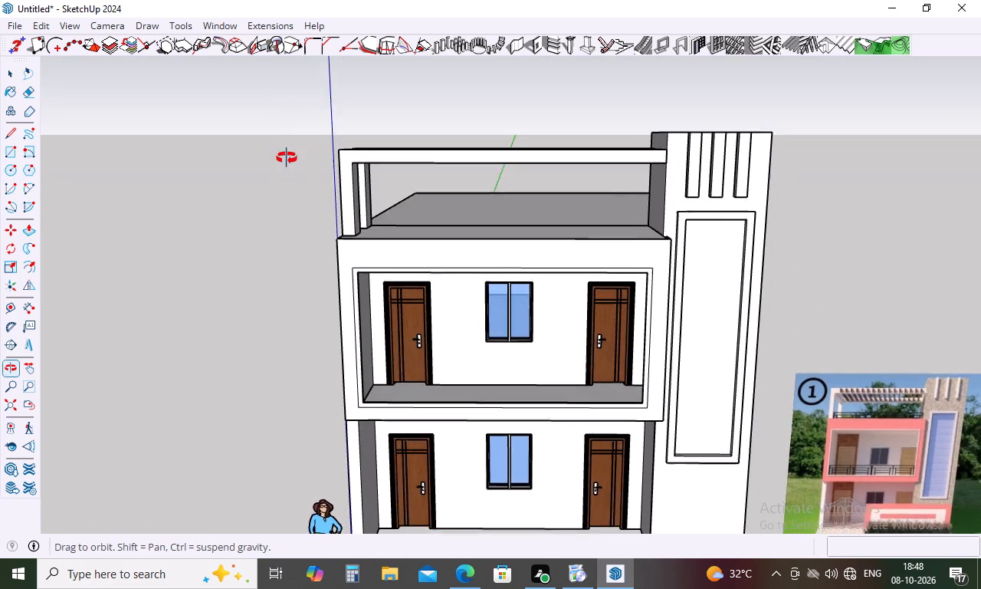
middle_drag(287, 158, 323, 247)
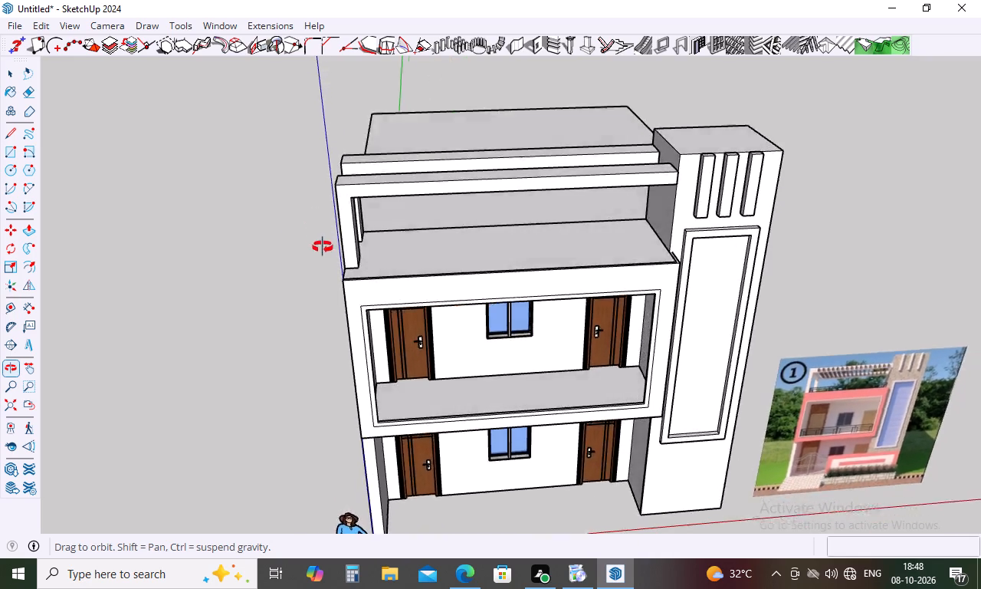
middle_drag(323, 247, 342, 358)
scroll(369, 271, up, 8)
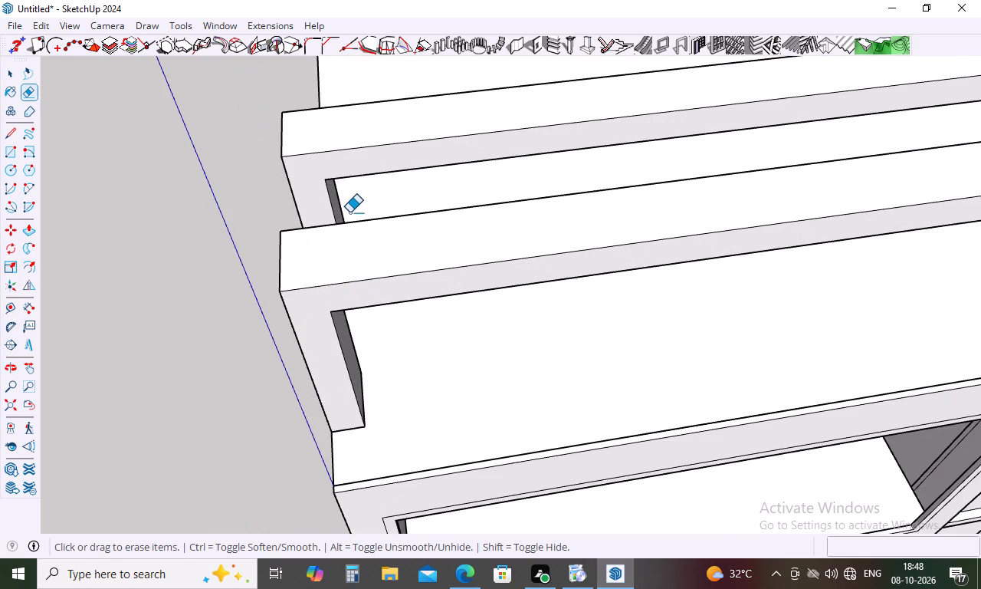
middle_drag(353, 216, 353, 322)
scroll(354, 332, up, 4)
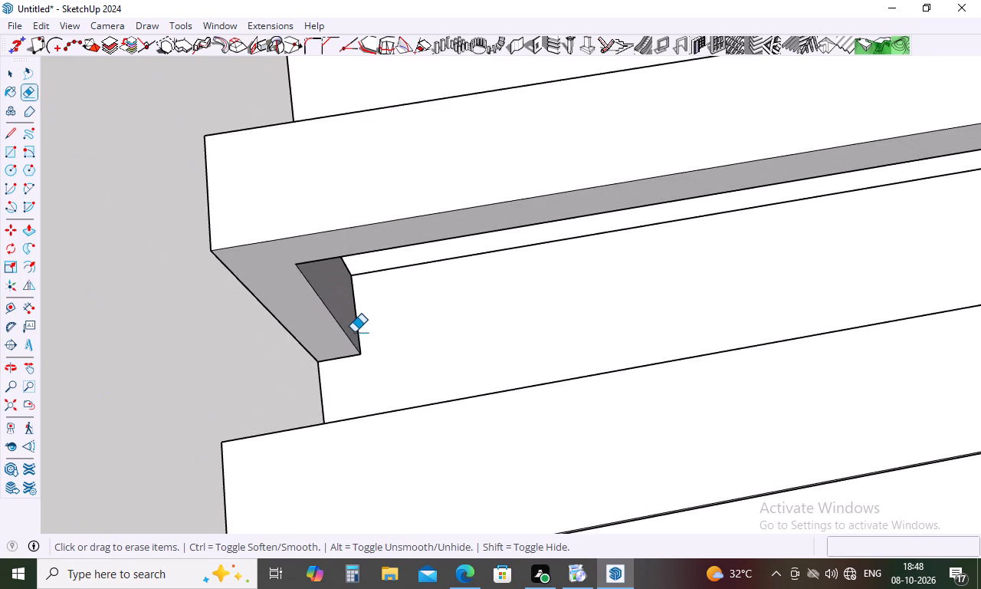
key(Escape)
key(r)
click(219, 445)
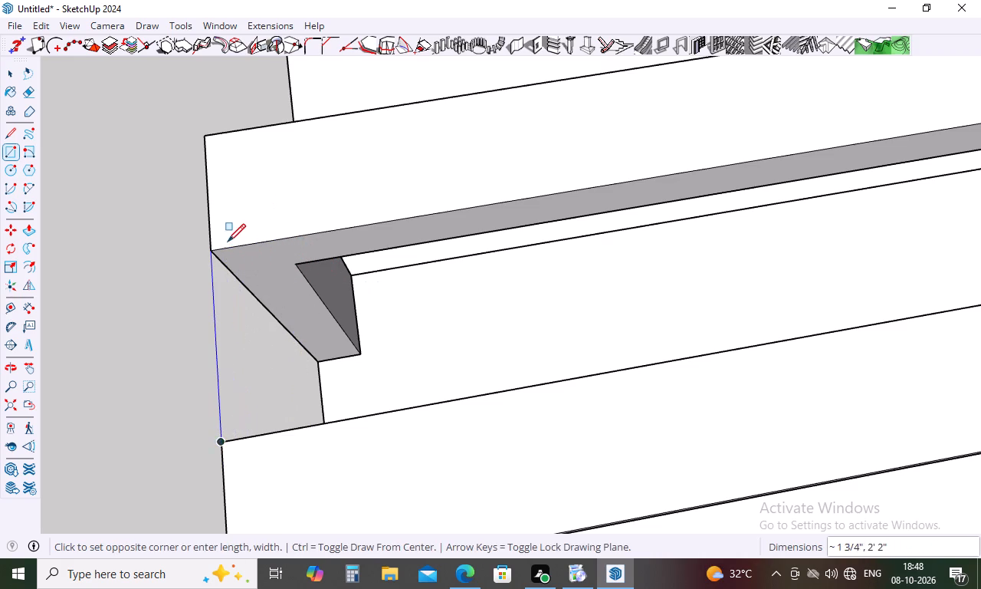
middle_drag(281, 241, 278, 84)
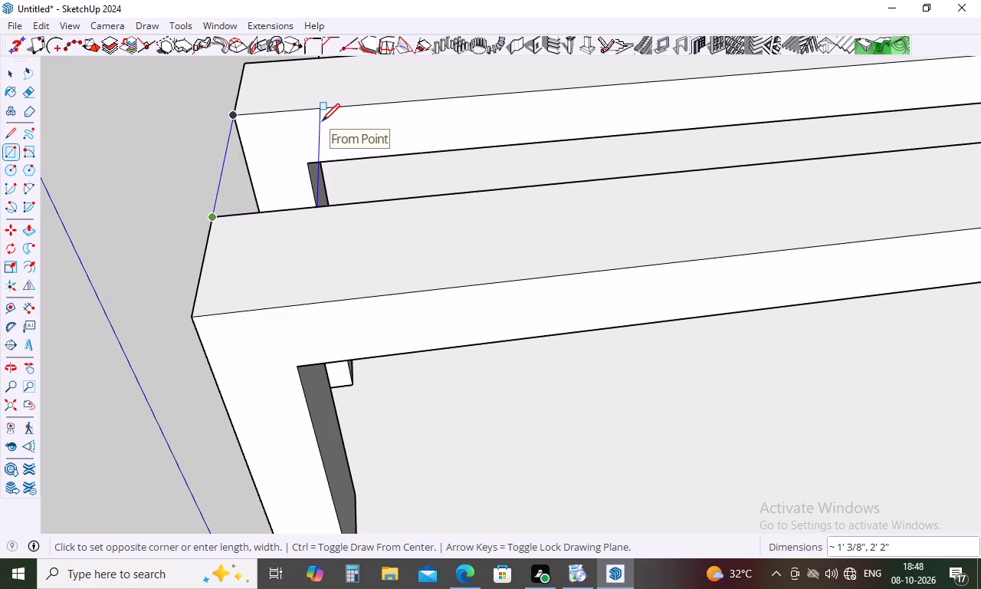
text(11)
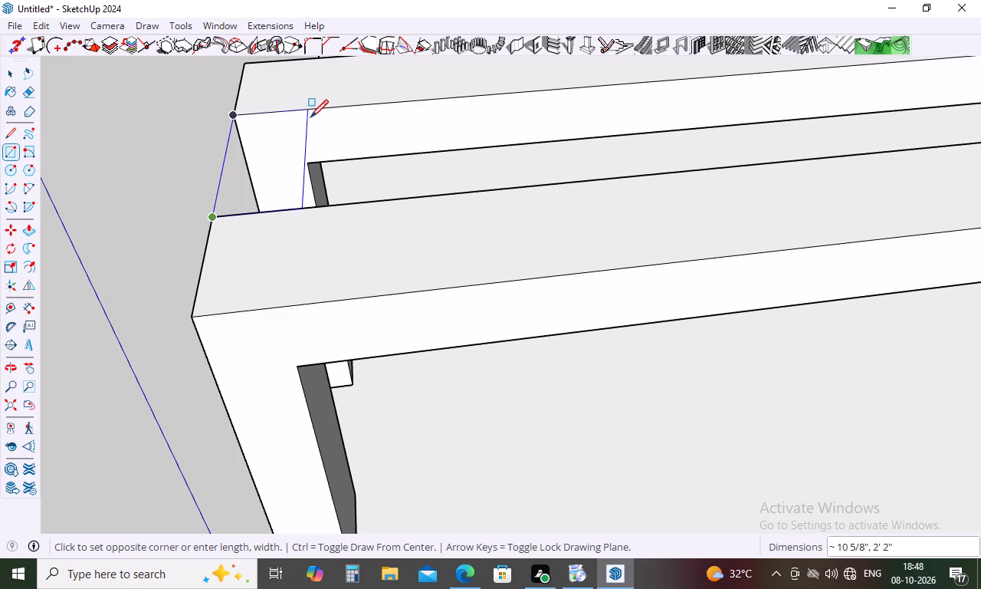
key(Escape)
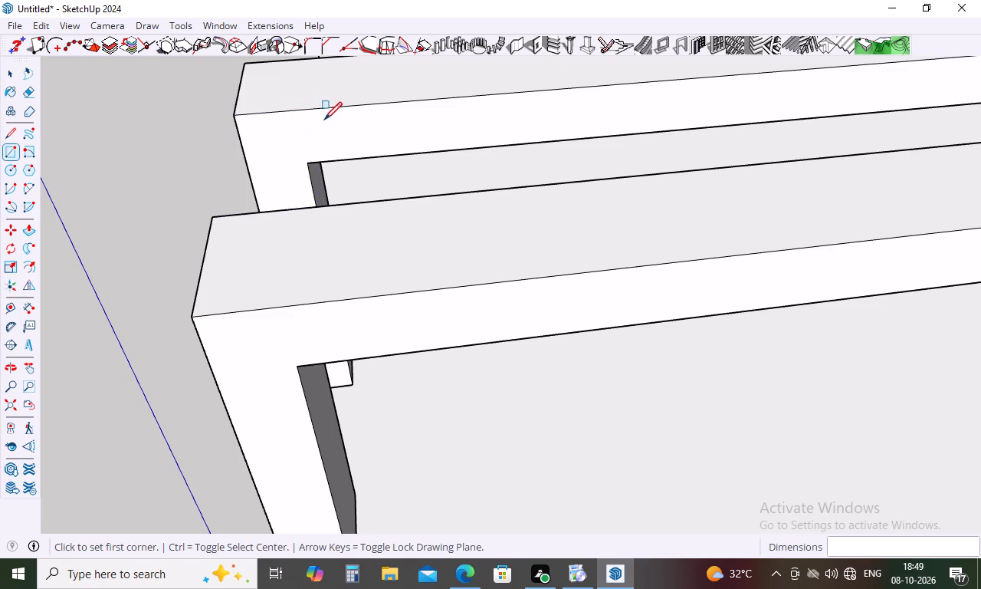
Measure the clear gap between the front and rear pergola posts at their bases along the roof edge.
click(28, 308)
middle_drag(143, 334, 605, 94)
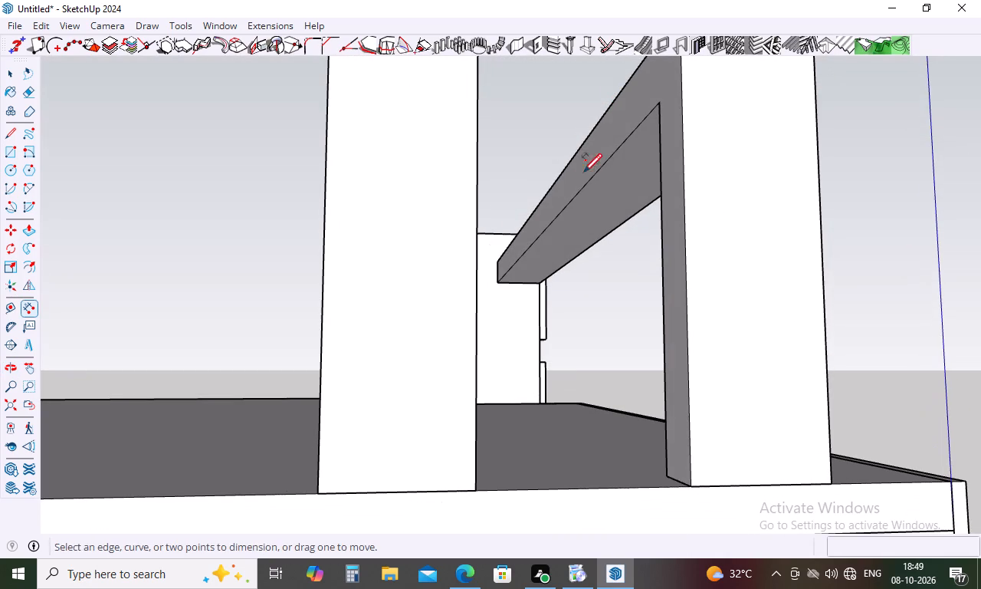
click(473, 491)
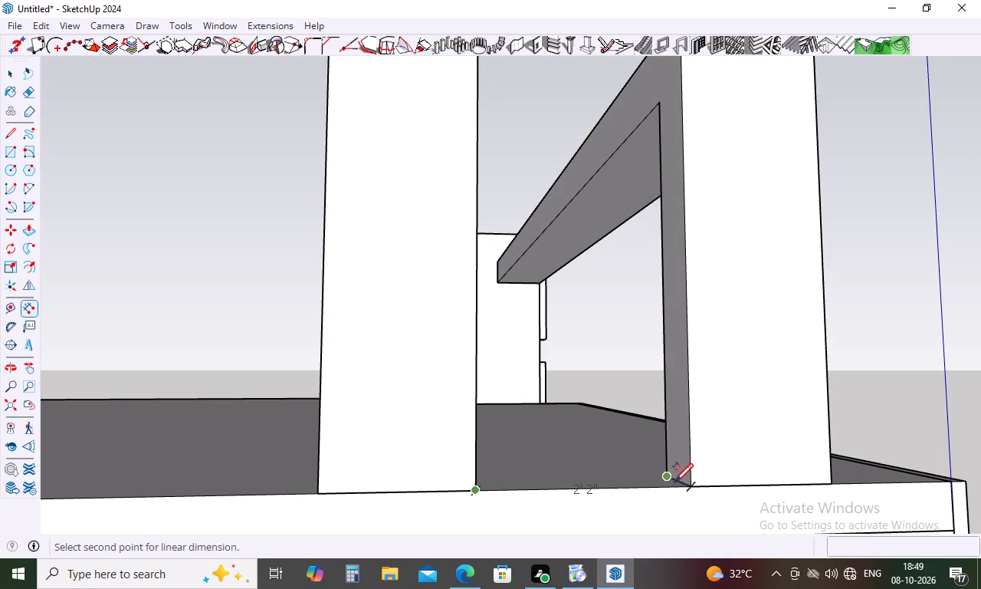
click(688, 481)
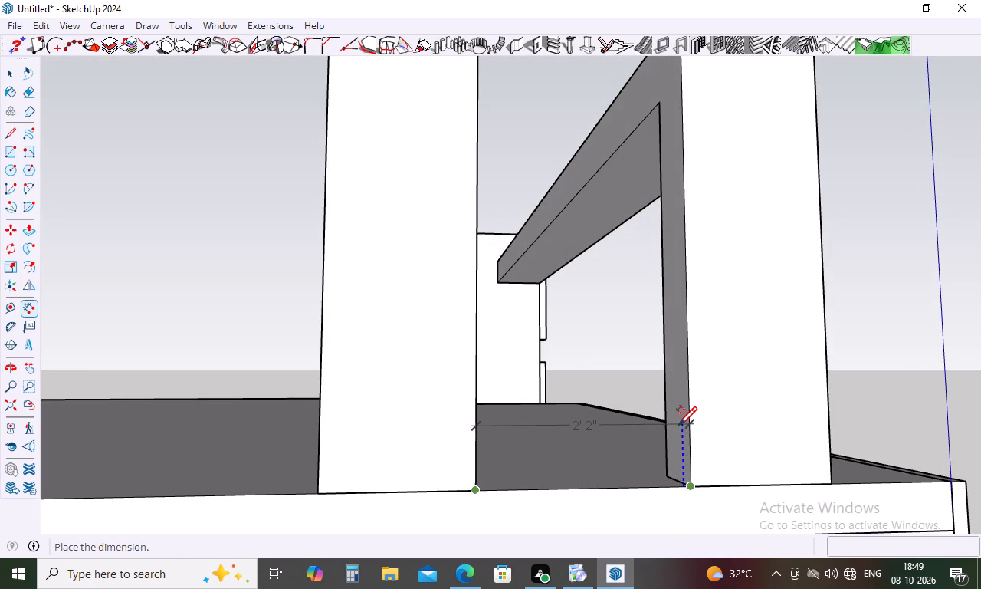
key(Escape)
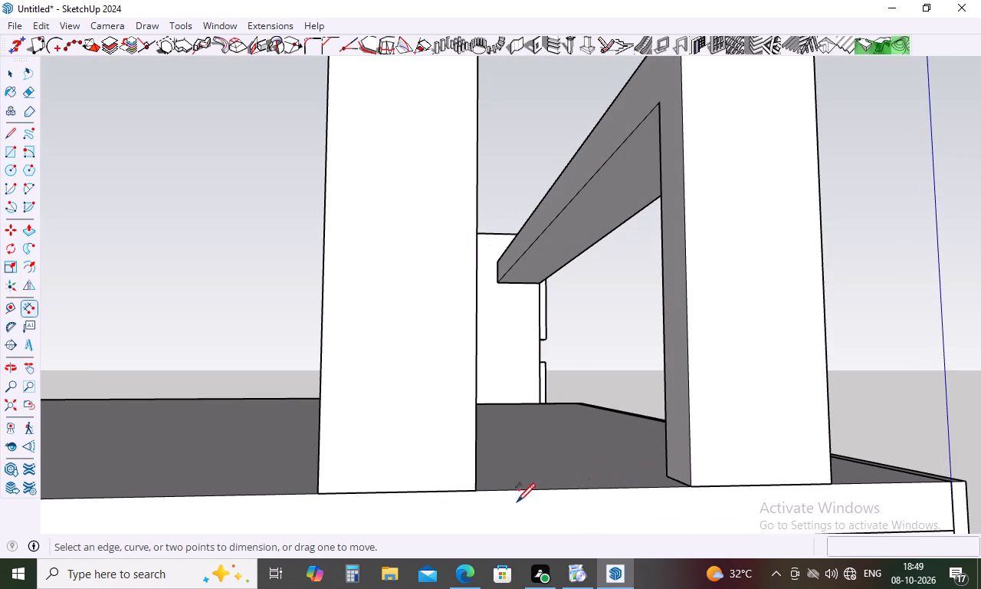
click(28, 308)
click(473, 492)
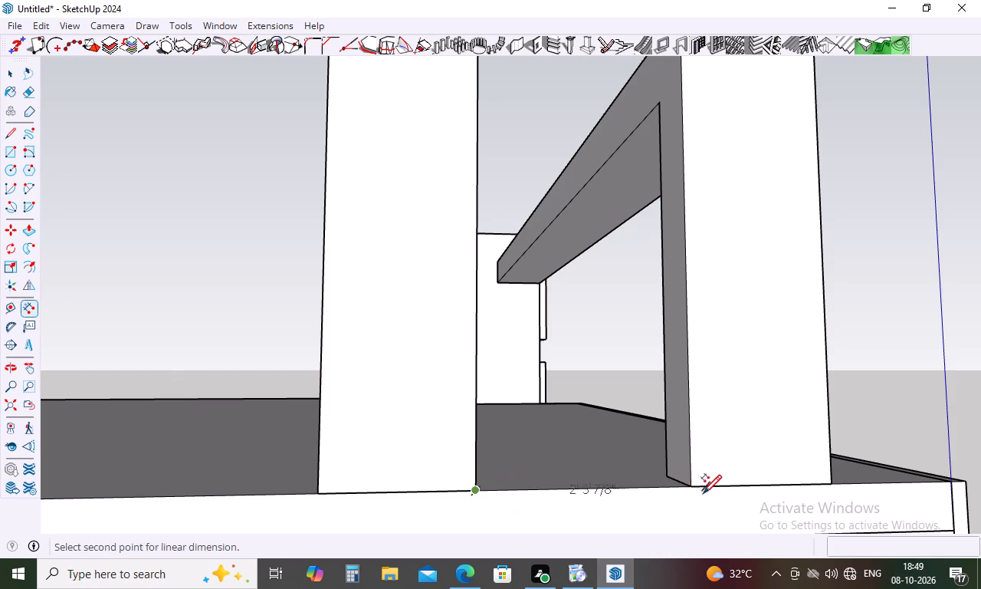
click(694, 484)
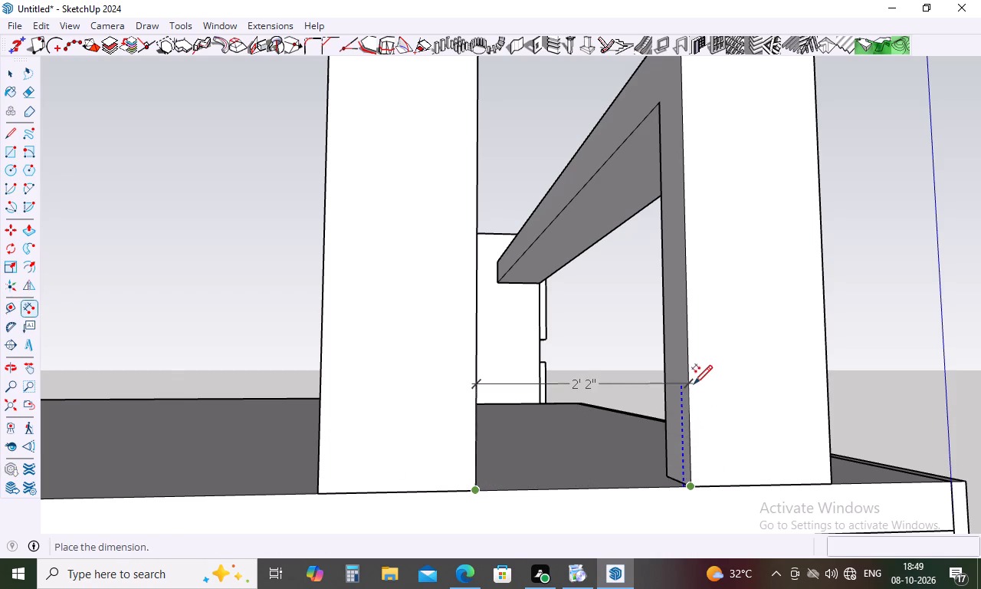
key(Escape)
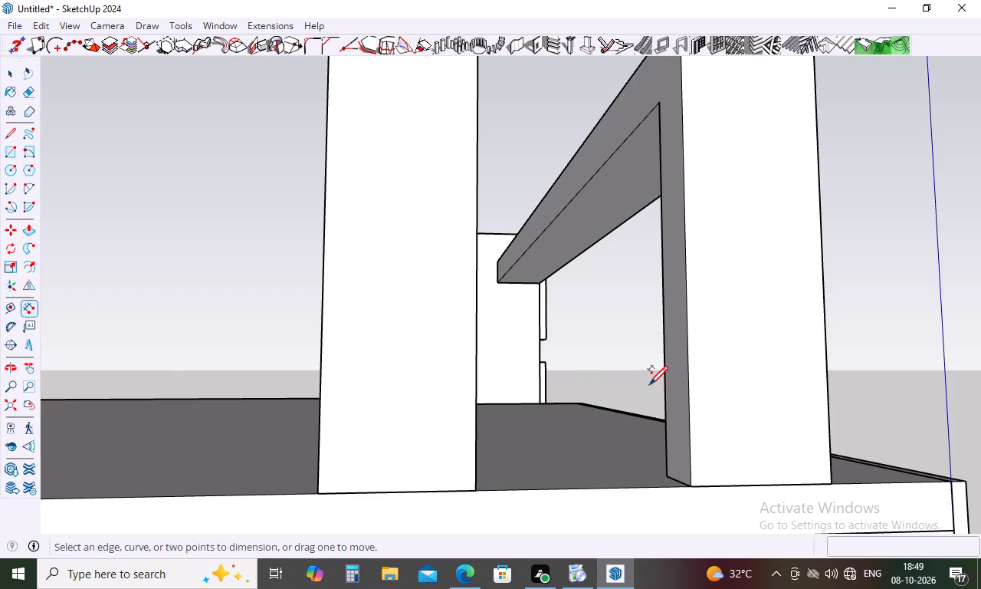
Draw a rectangle between the two pergola beams, starting from the rear beam's front top corner at its outer end.
scroll(649, 383, down, 4)
middle_drag(618, 420, 161, 525)
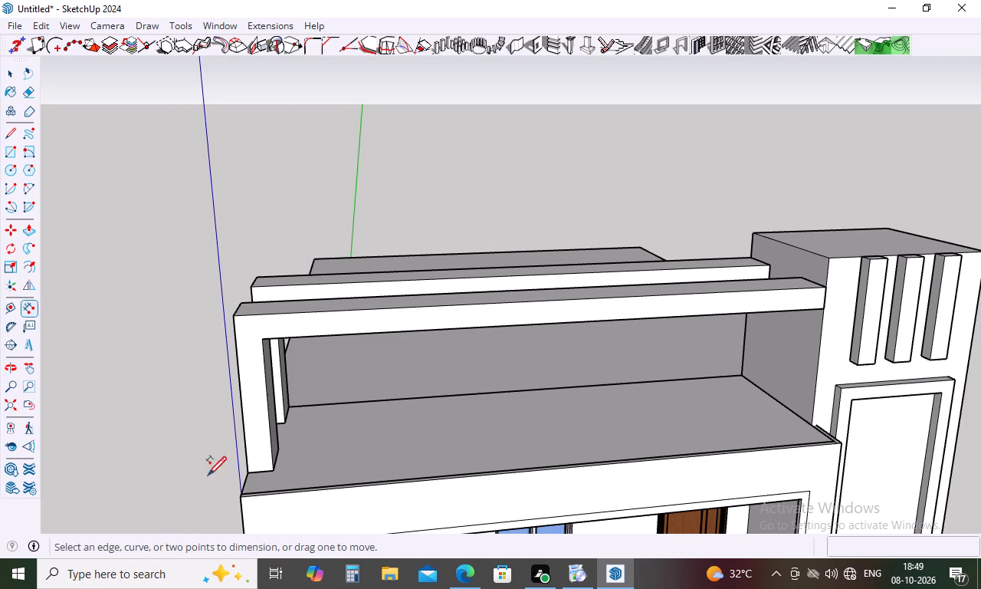
key(r)
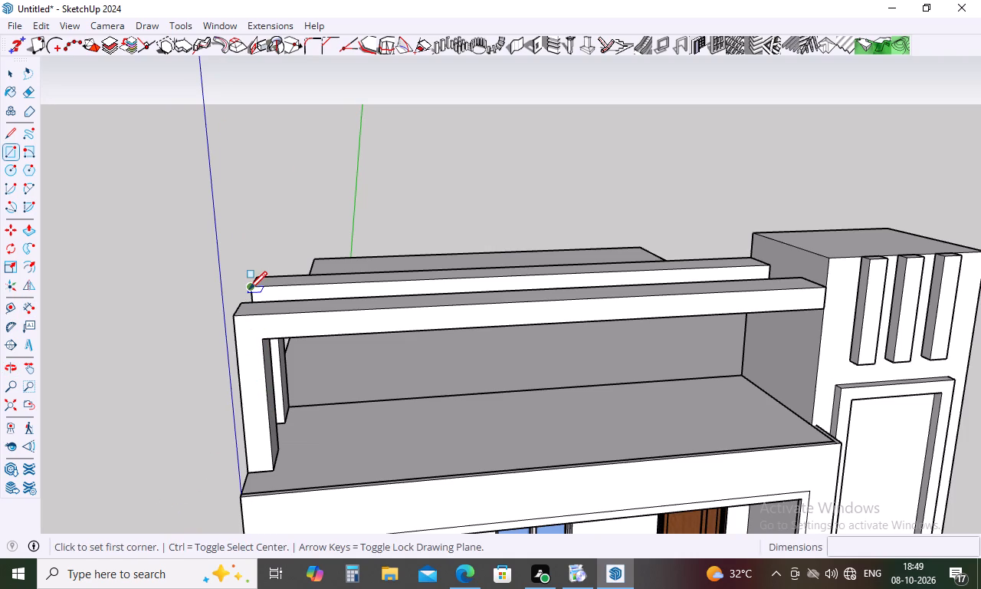
click(249, 288)
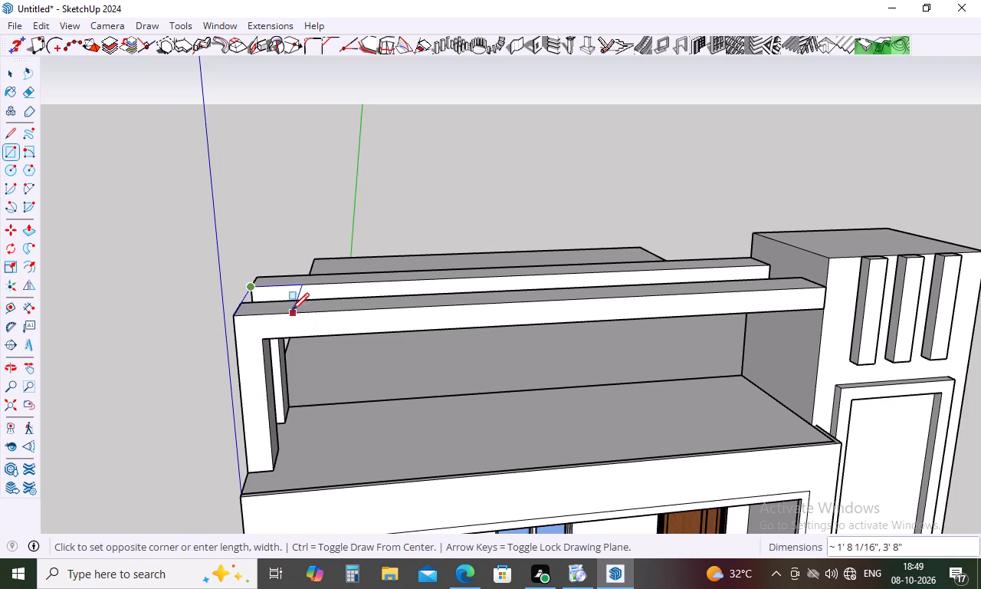
middle_drag(284, 295, 326, 449)
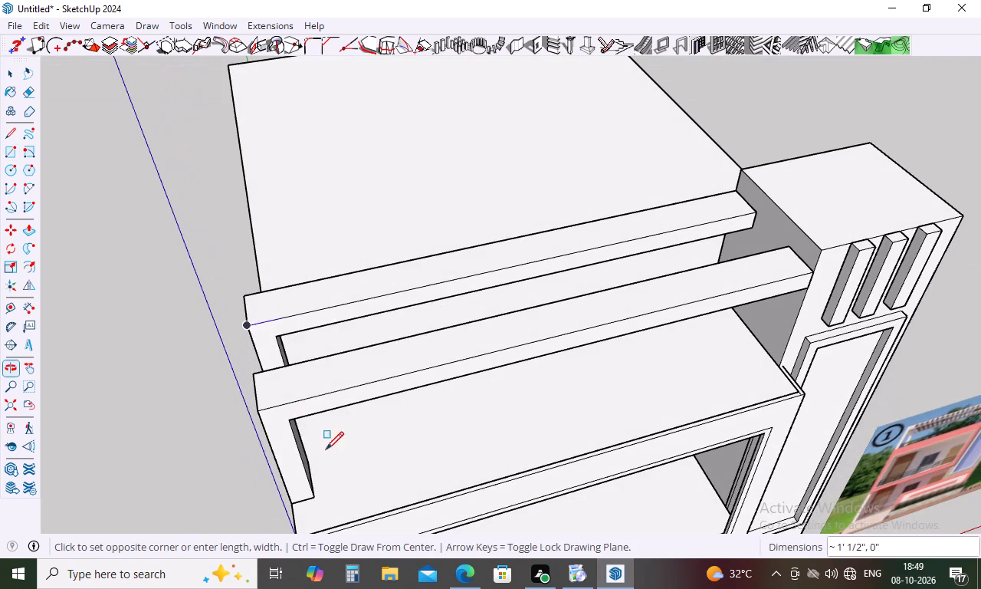
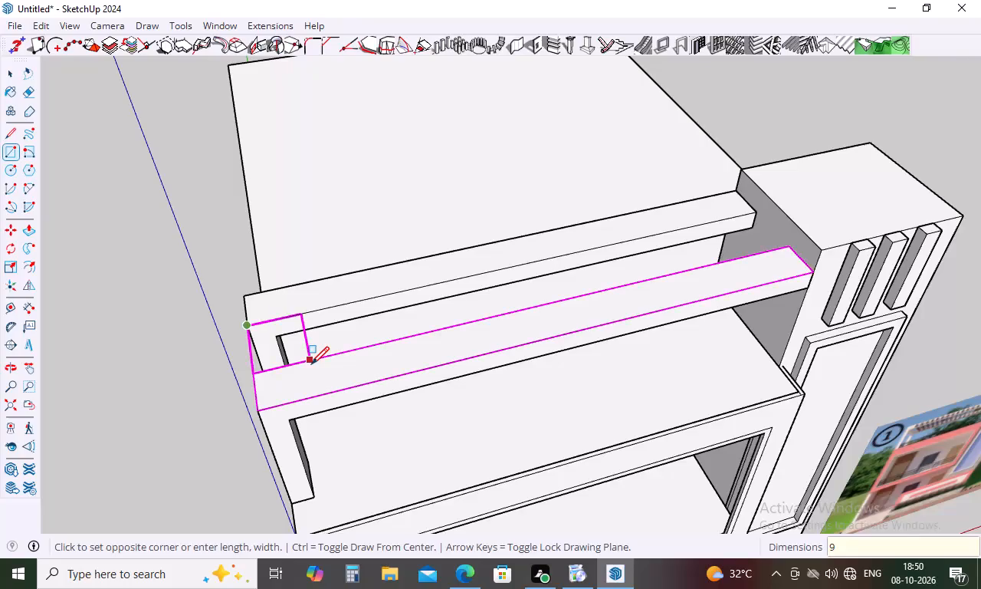
Set the rectangle between the two pergola beams to 9" by 2'2".
key(shift+quotedbl)
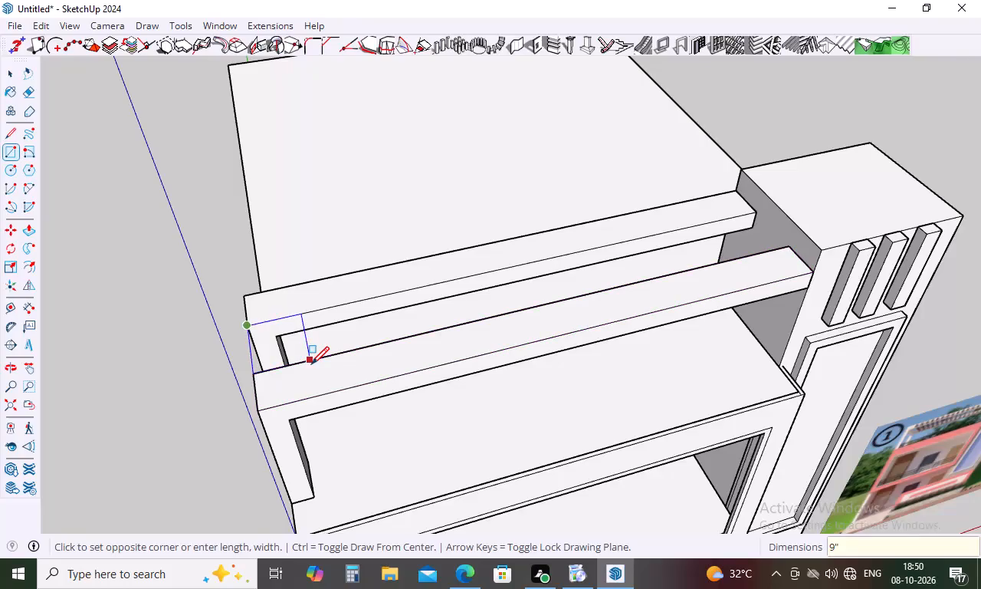
key(comma)
key(2)
text('2")
key(Return)
key(space)
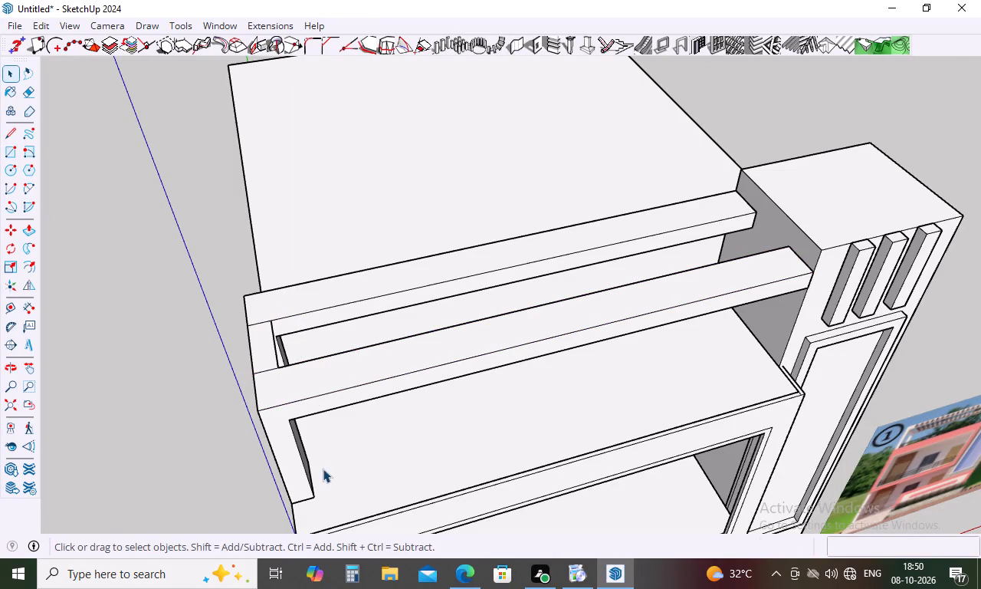
Extrude the rectangle 9" downward to form the end cross beam joining the front and rear pergola beams.
middle_drag(323, 469, 58, 400)
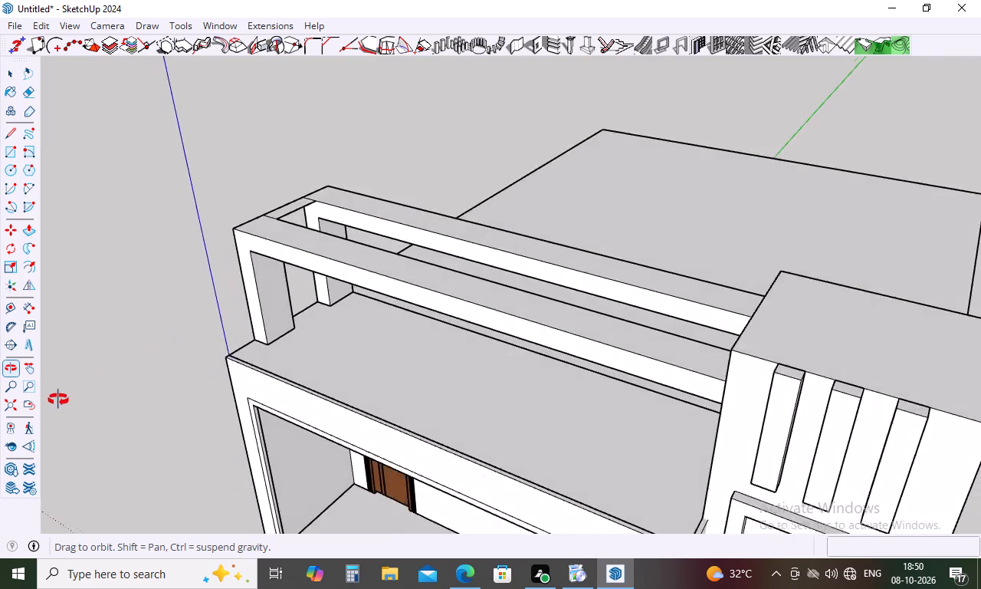
middle_drag(58, 400, 624, 293)
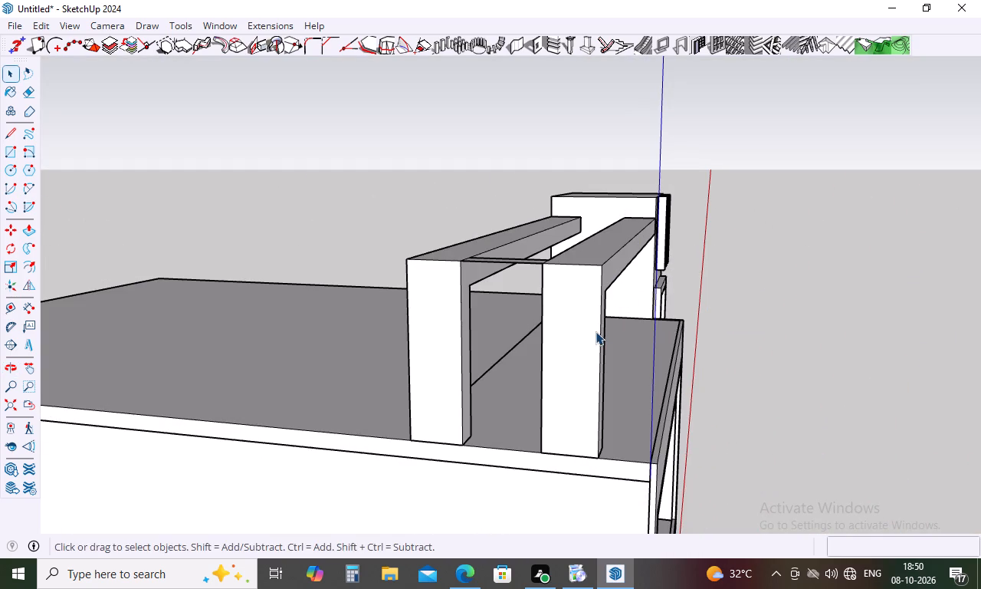
key(p)
middle_drag(507, 269, 523, 435)
click(520, 453)
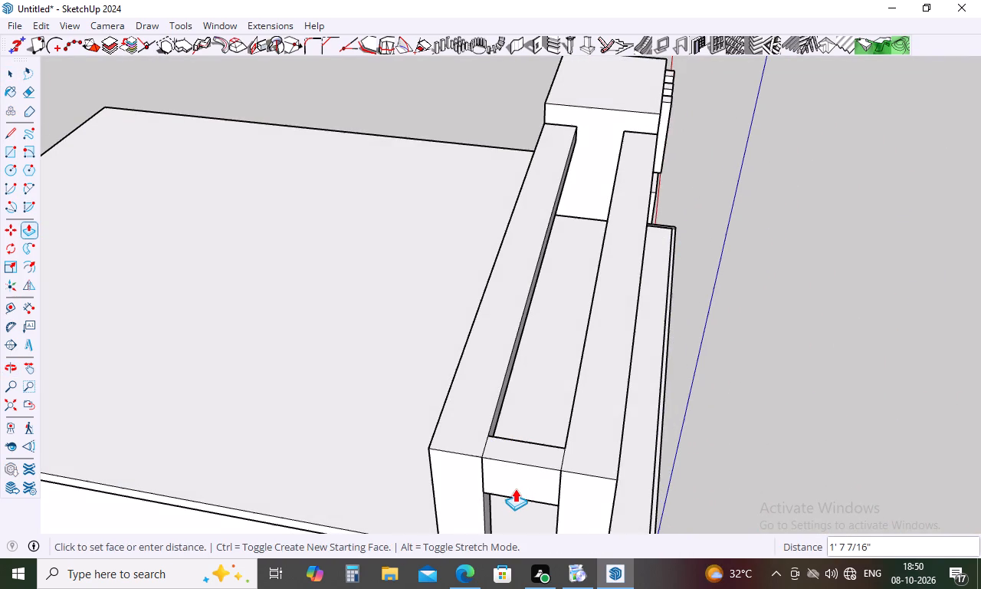
key(9)
key(Return)
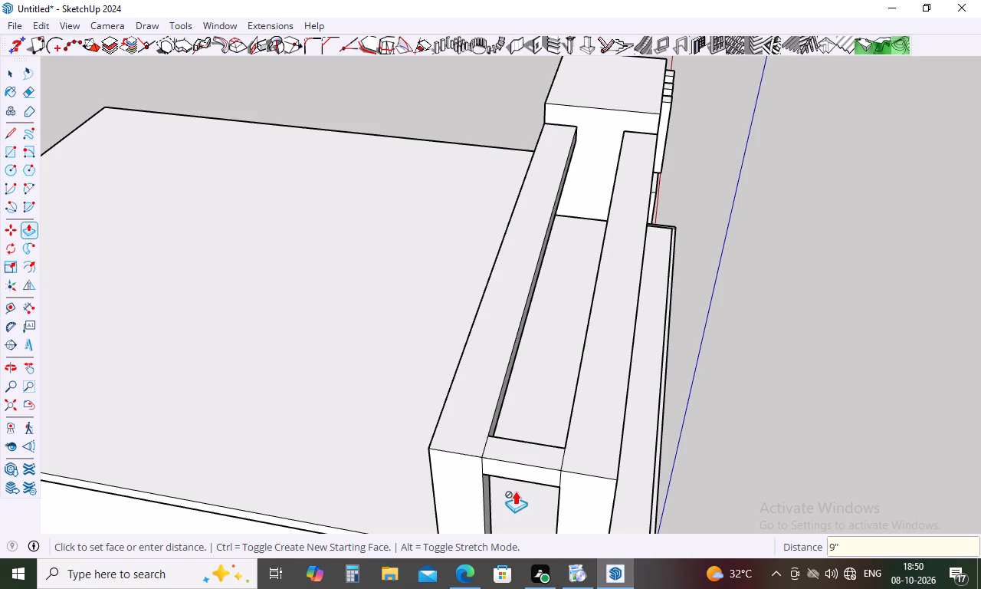
Erase the leftover seam edges where the cross beam meets the front and rear members, on the end and top faces.
middle_drag(536, 489, 450, 399)
key(space)
key(e)
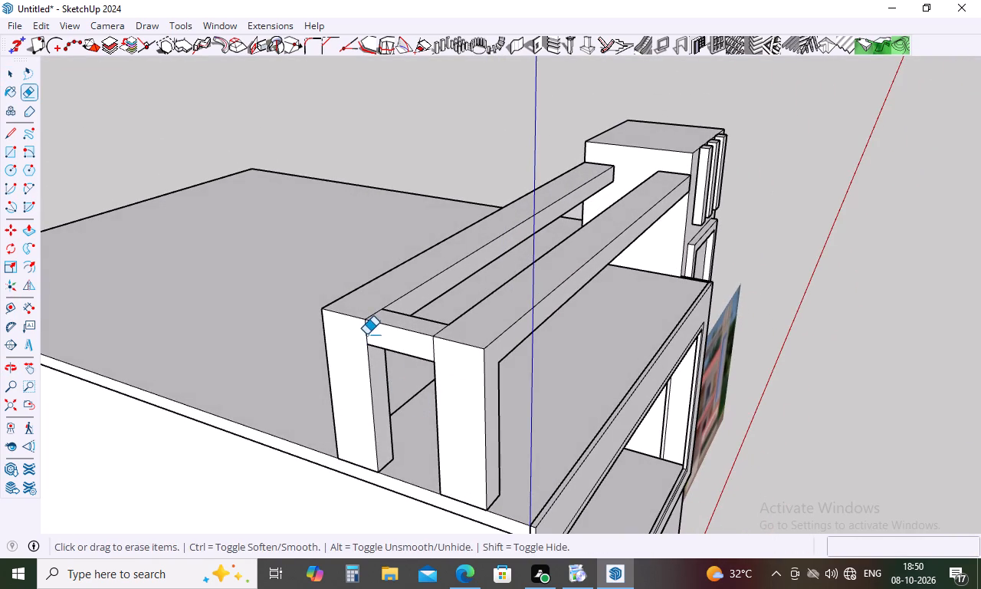
click(366, 334)
click(433, 352)
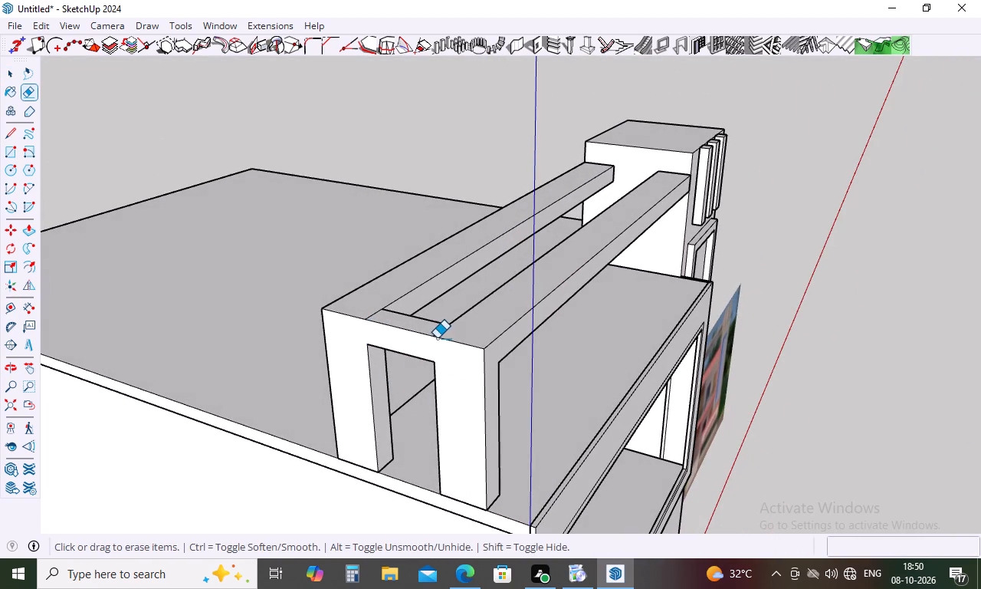
click(439, 336)
key(ctrl+z)
scroll(445, 322, up, 3)
middle_drag(445, 324, 487, 433)
click(465, 388)
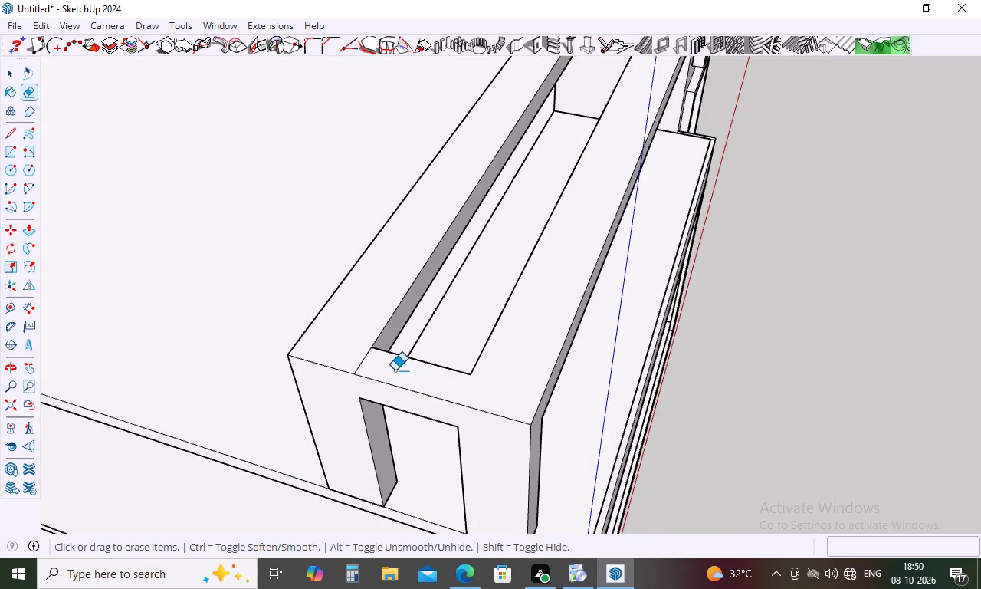
click(367, 360)
click(365, 357)
Examine the pergola frame and the house front against the reference photo.
middle_drag(398, 388, 375, 312)
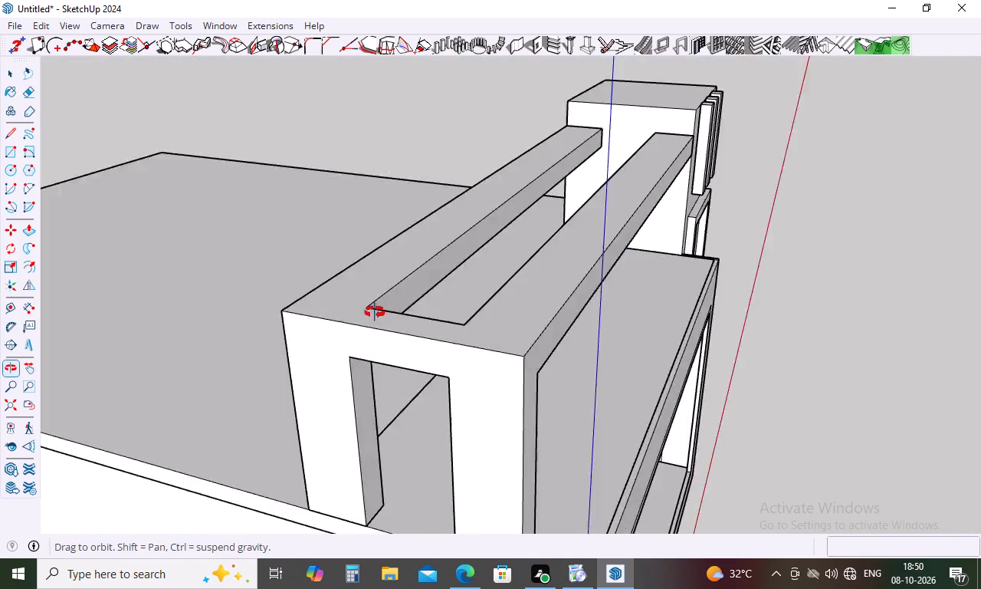
middle_drag(375, 312, 119, 405)
middle_drag(389, 335, 246, 272)
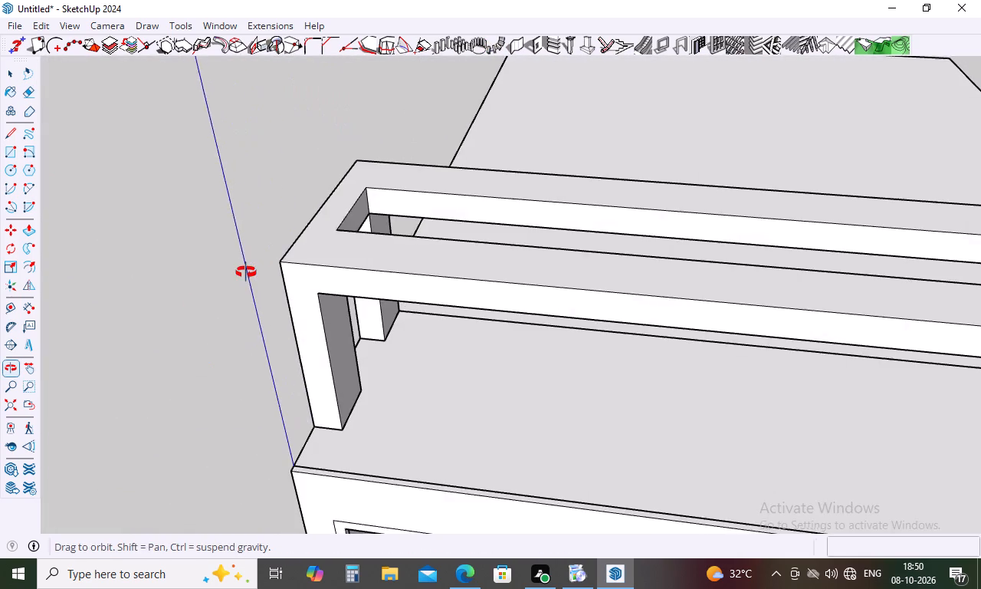
middle_drag(246, 272, 286, 232)
key(Escape)
scroll(498, 208, down, 8)
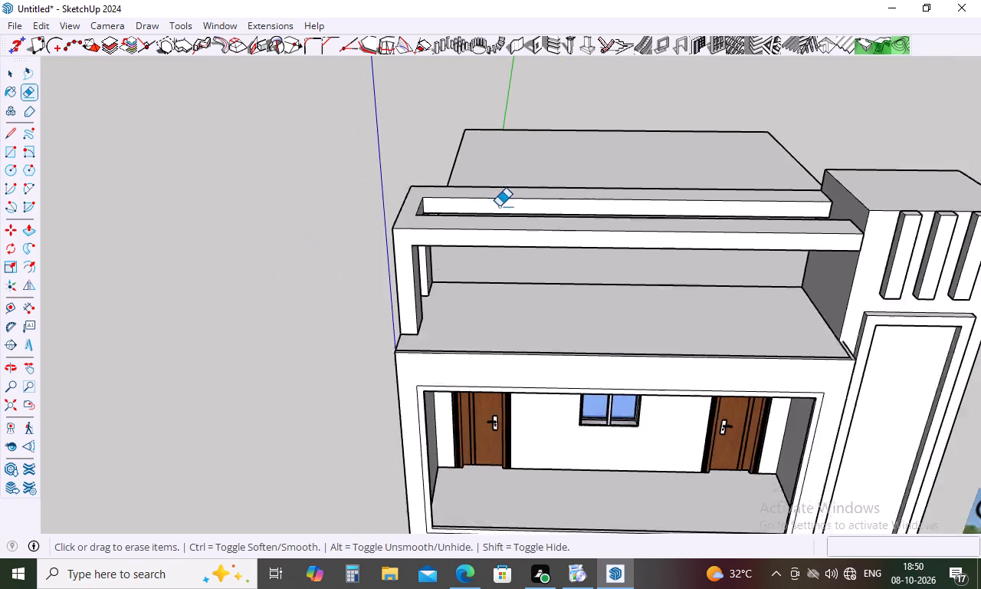
scroll(499, 206, down, 2)
middle_drag(650, 275, 626, 206)
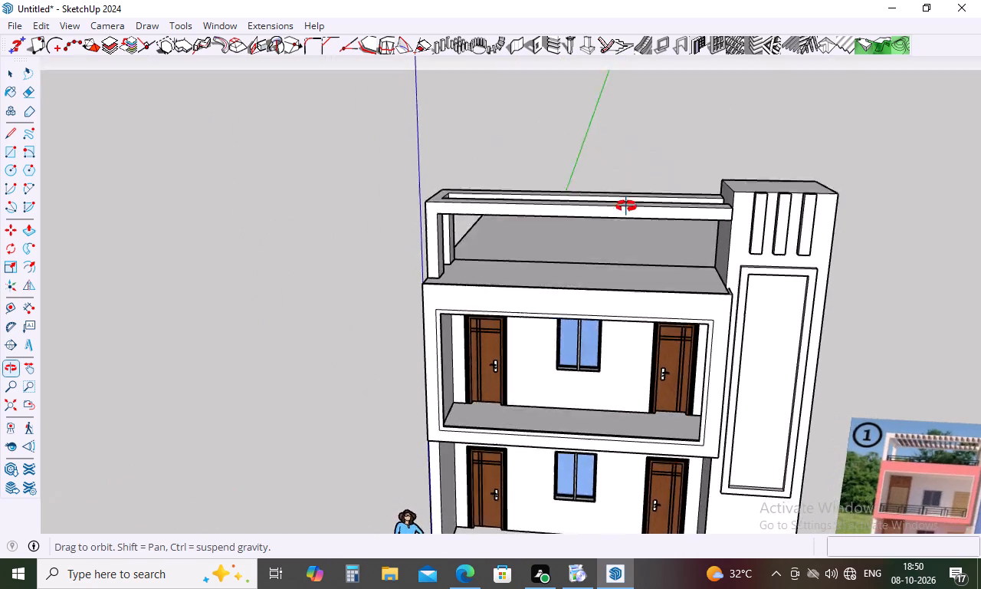
middle_drag(626, 206, 633, 191)
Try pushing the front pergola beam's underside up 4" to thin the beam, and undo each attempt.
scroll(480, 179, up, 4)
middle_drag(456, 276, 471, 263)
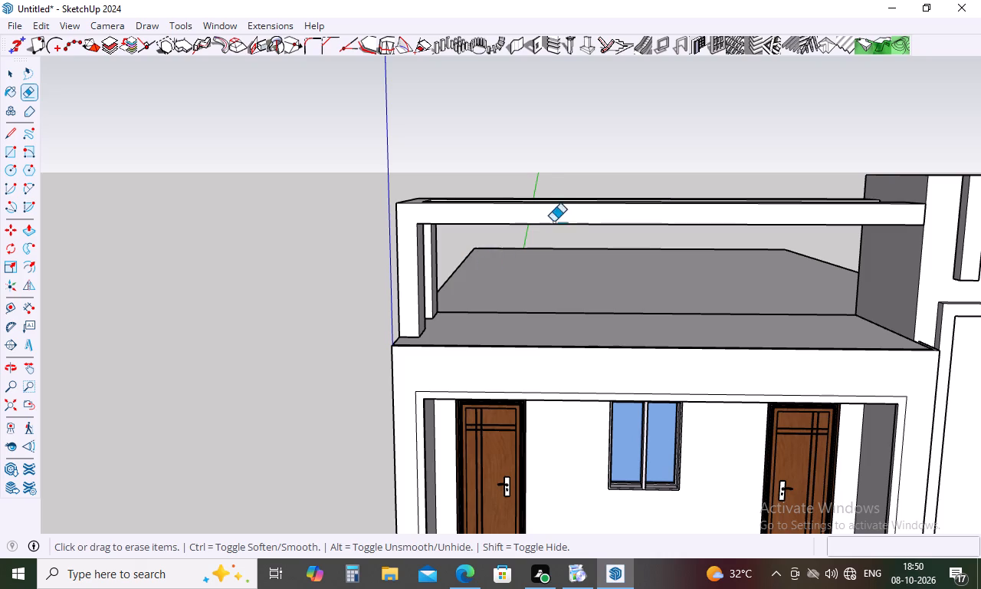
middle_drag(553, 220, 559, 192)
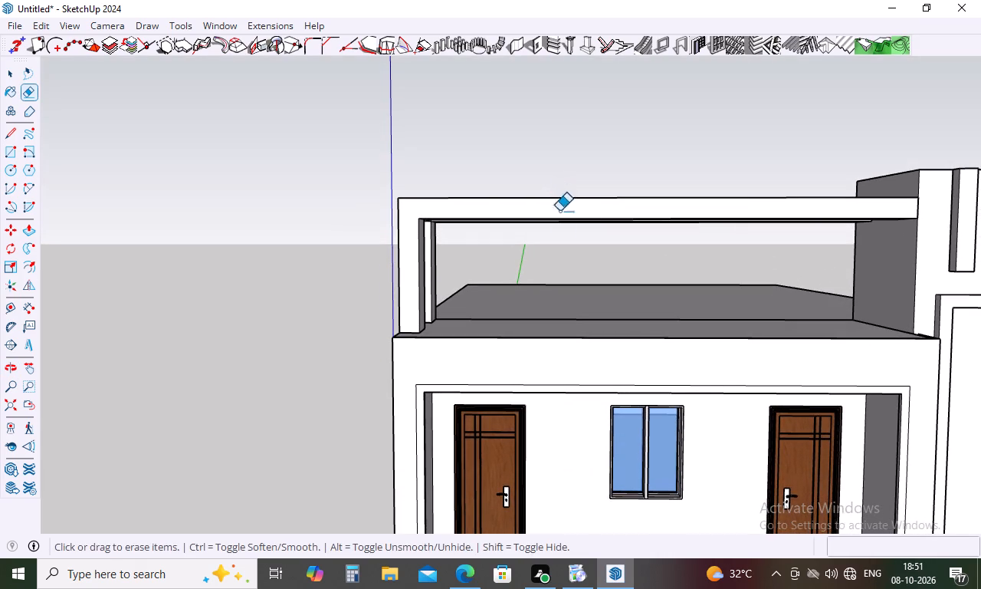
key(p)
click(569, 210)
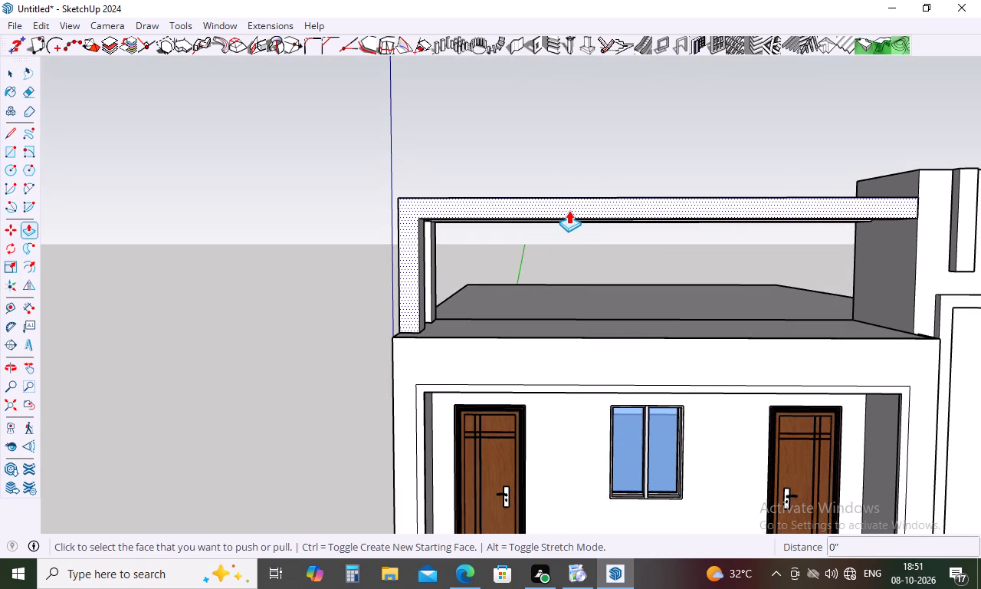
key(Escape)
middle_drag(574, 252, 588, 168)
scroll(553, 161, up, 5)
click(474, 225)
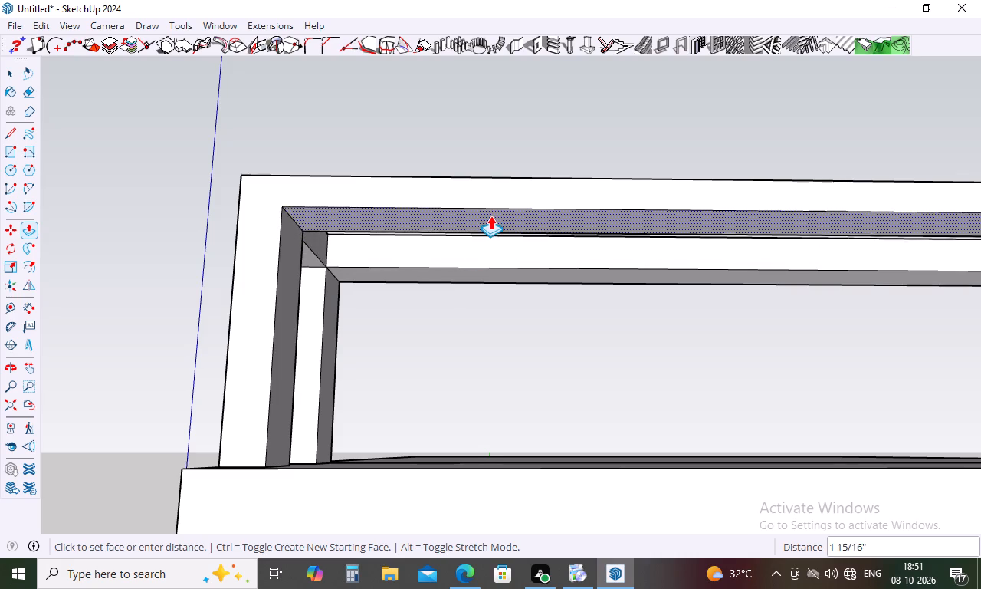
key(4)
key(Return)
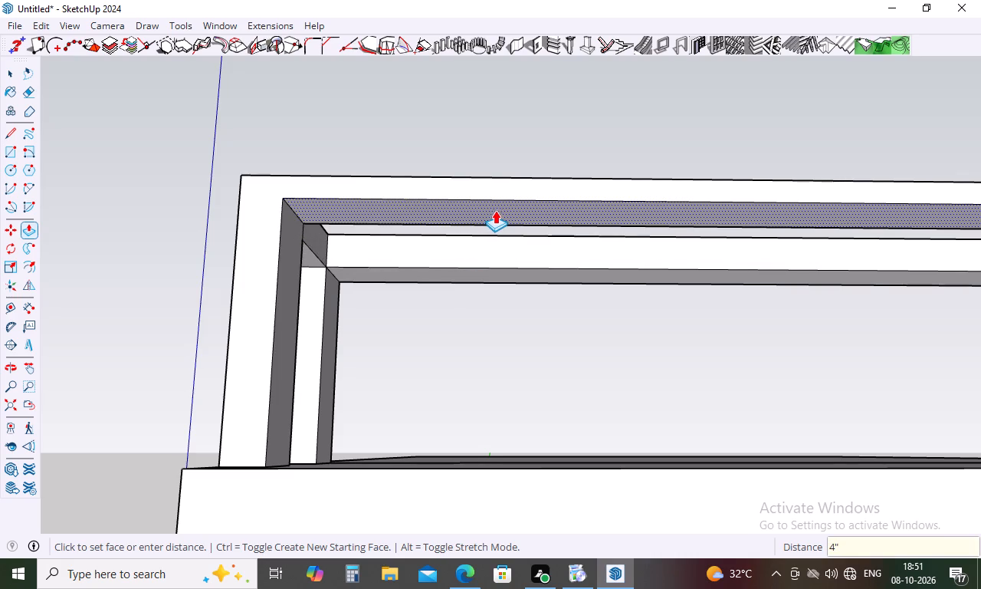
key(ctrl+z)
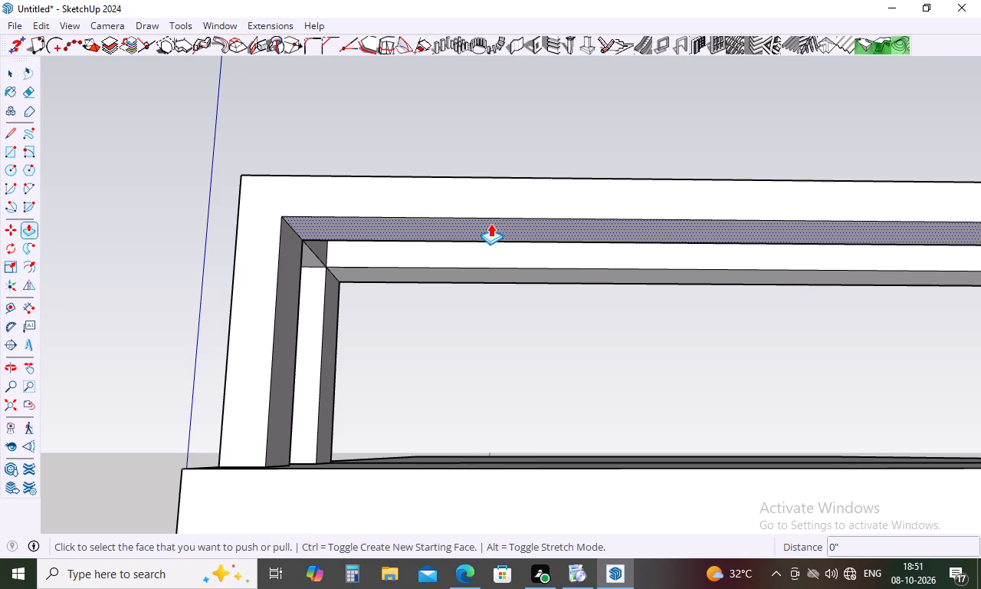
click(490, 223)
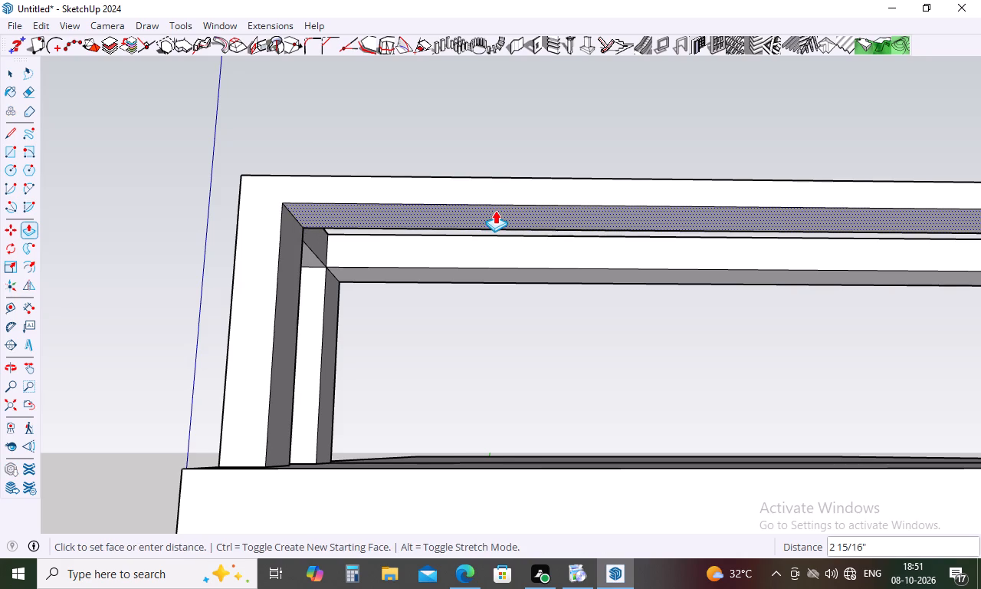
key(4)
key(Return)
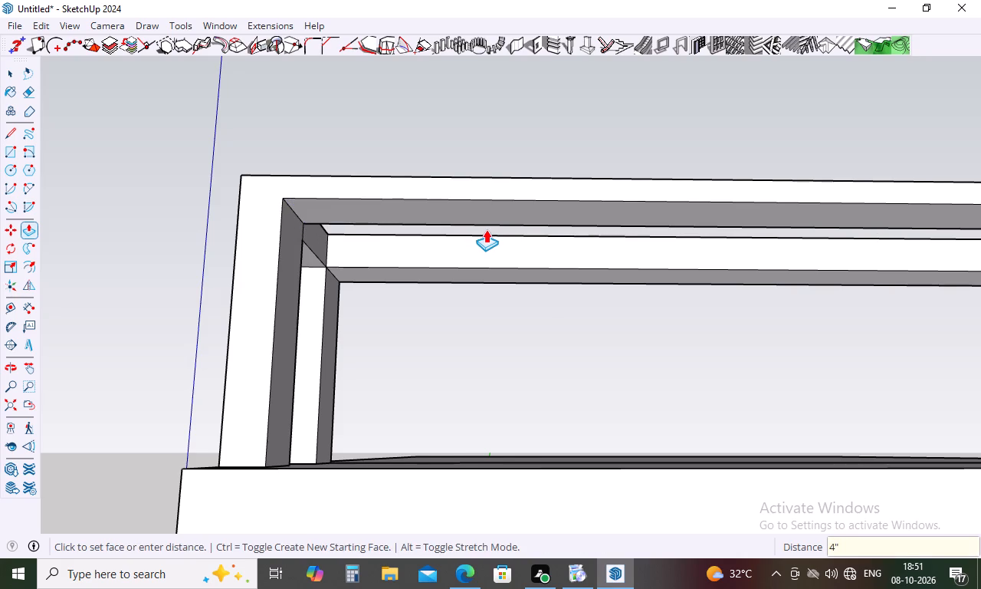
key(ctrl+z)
Push the front pergola beam's underside up 3".
click(484, 232)
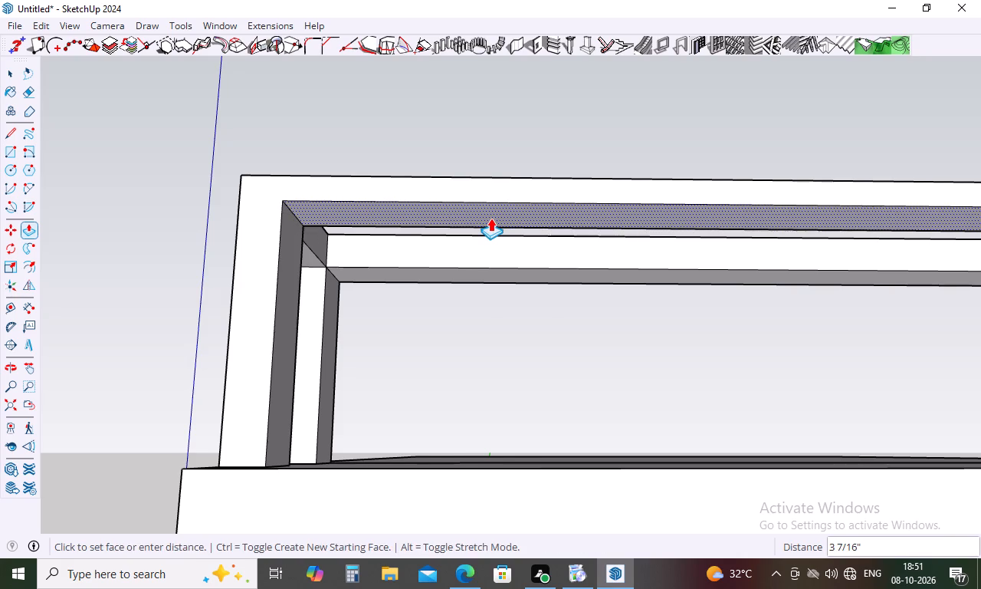
key(3)
key(Return)
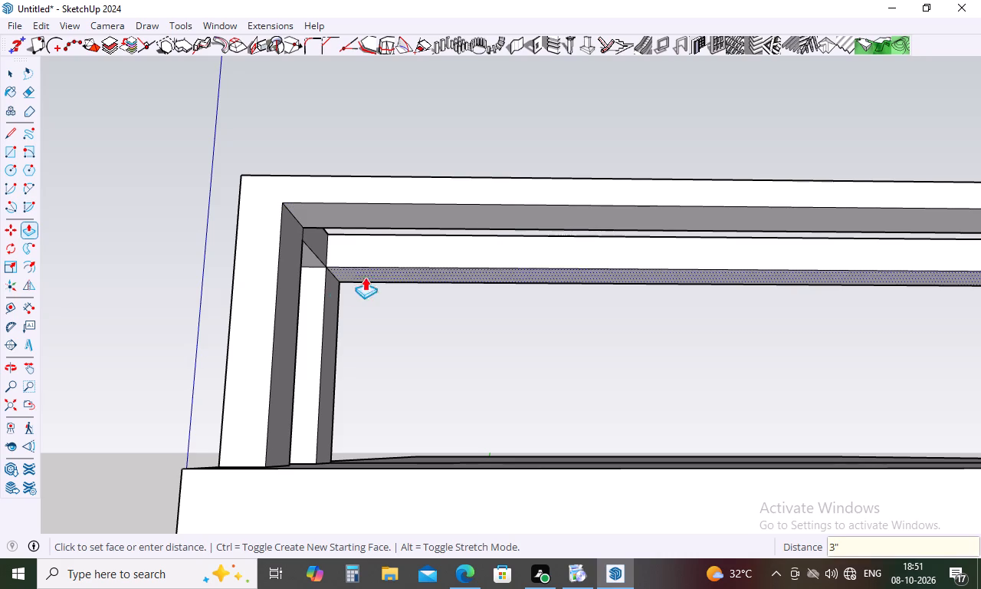
Apply the same 3" push to both posts' inner faces, the rear beam's underside, and the cross beam's inner face and underside.
double_click(290, 301)
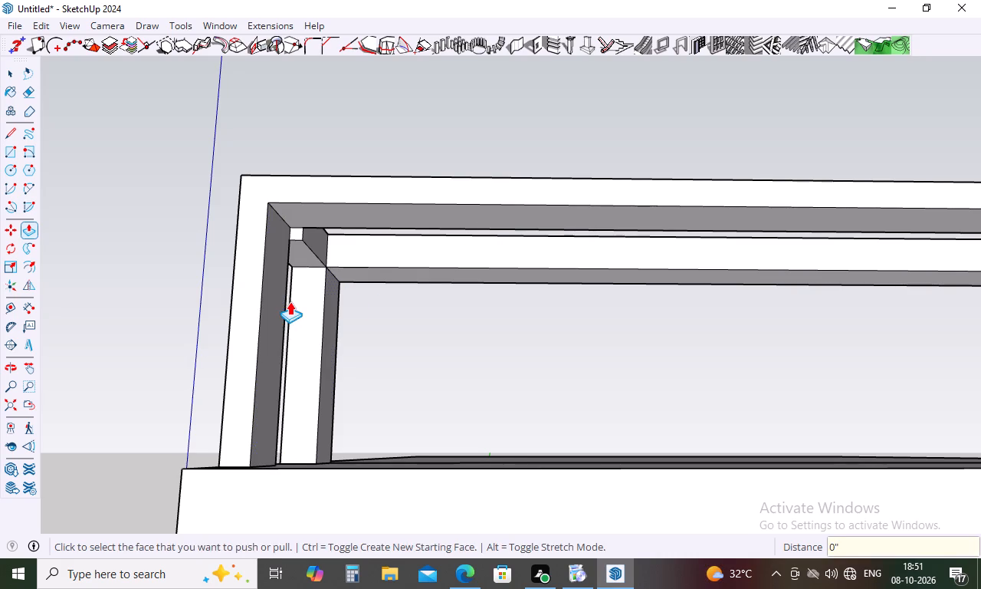
double_click(472, 275)
double_click(328, 342)
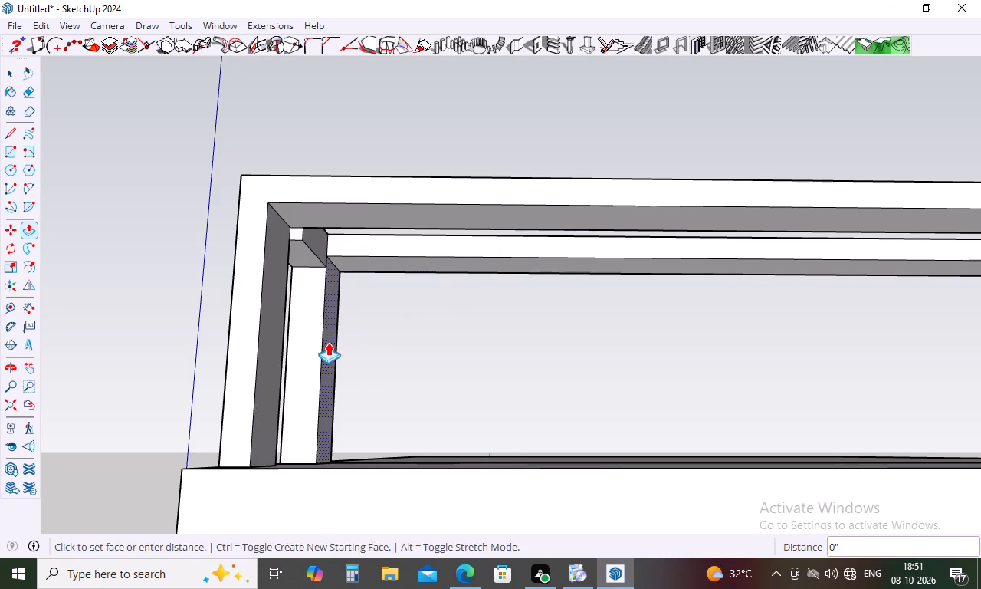
double_click(322, 246)
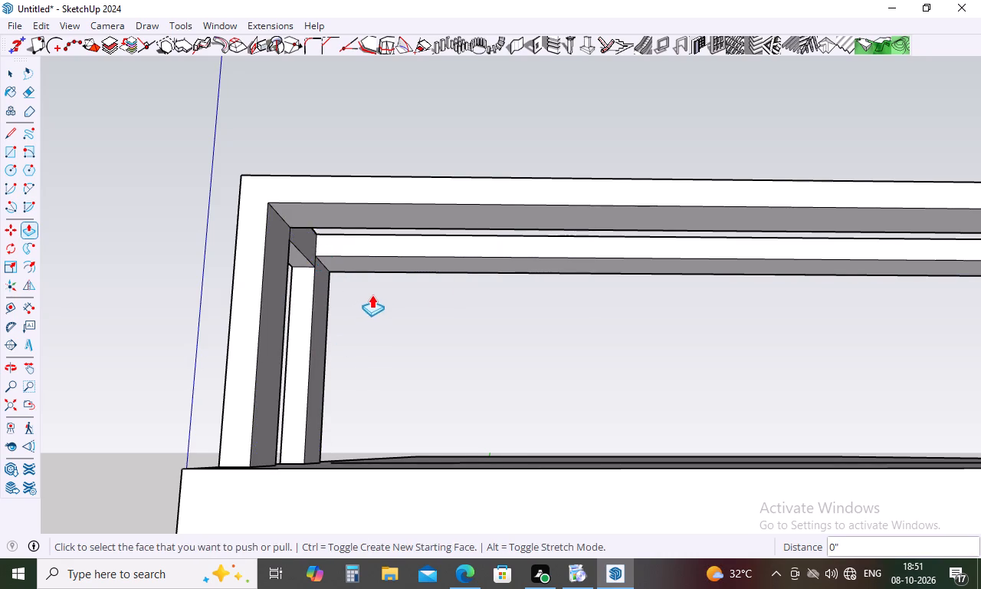
scroll(380, 287, down, 3)
middle_drag(381, 285, 392, 422)
middle_drag(422, 357, 418, 288)
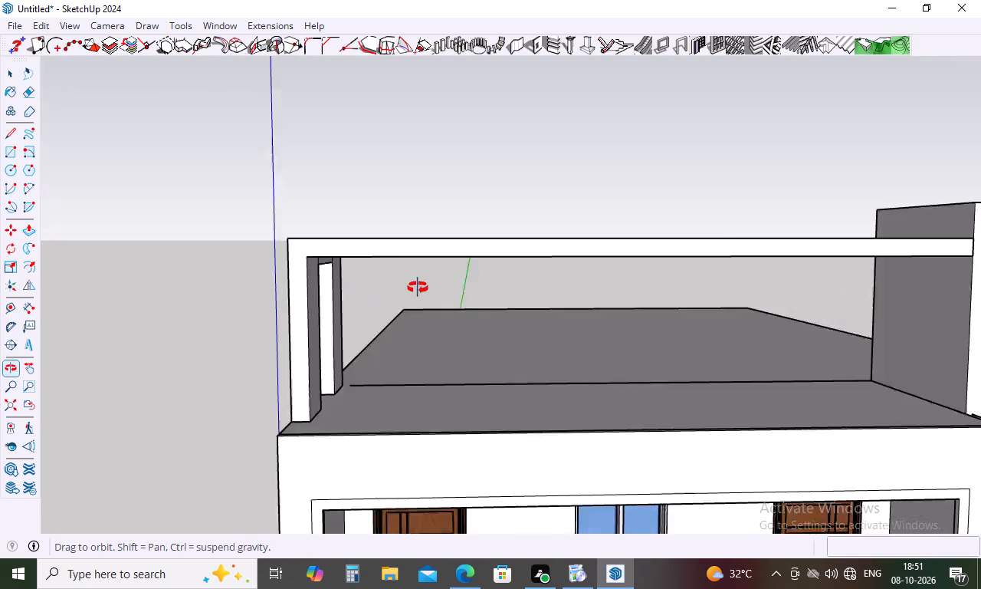
middle_drag(418, 288, 681, 218)
double_click(470, 194)
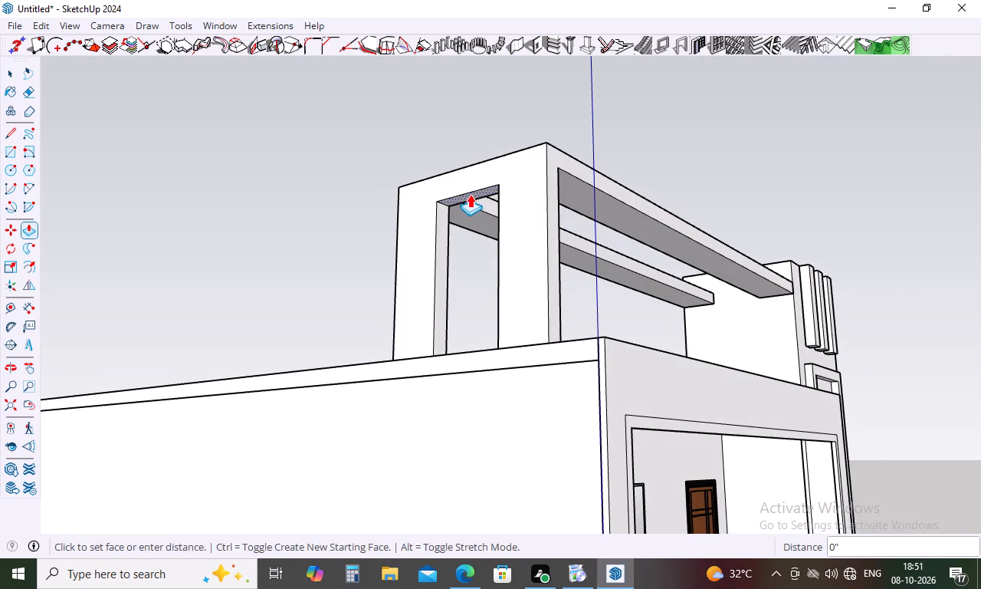
Examine the thinned pergola frame and house front against the pergola in the reference photo.
middle_drag(500, 206, 197, 354)
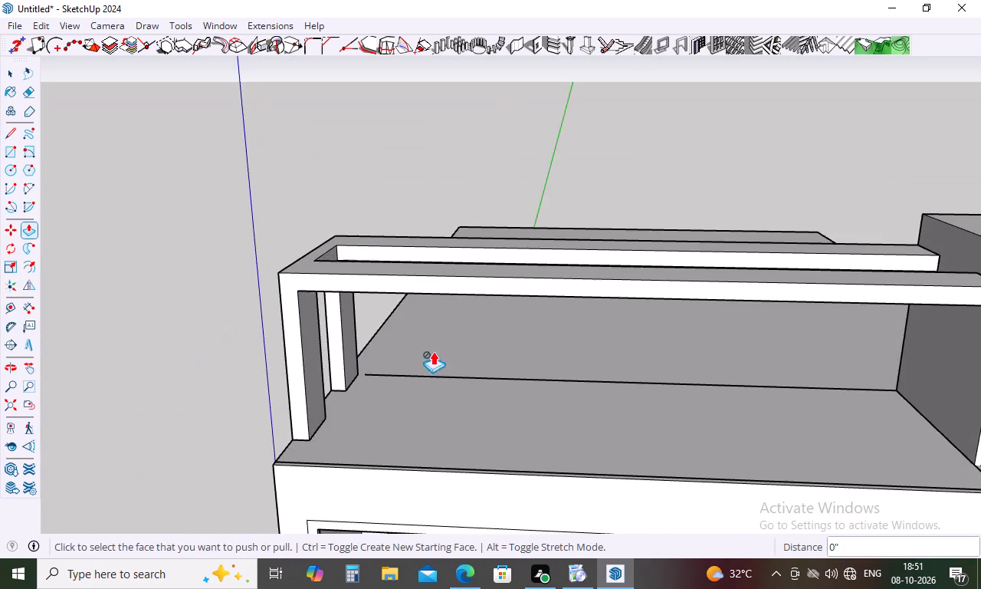
scroll(446, 321, down, 8)
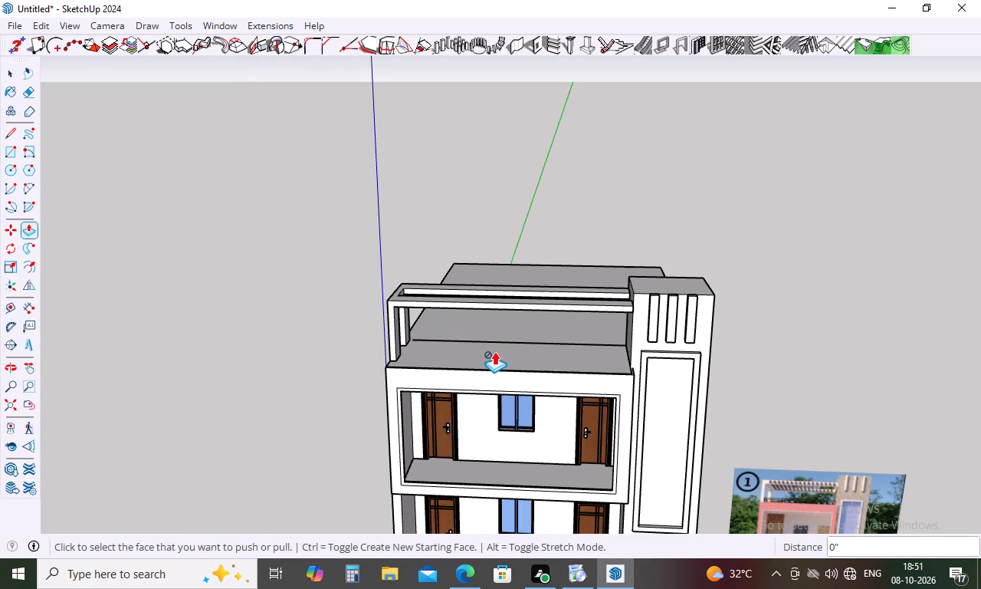
key(Escape)
scroll(479, 308, down, 3)
middle_drag(495, 355, 392, 255)
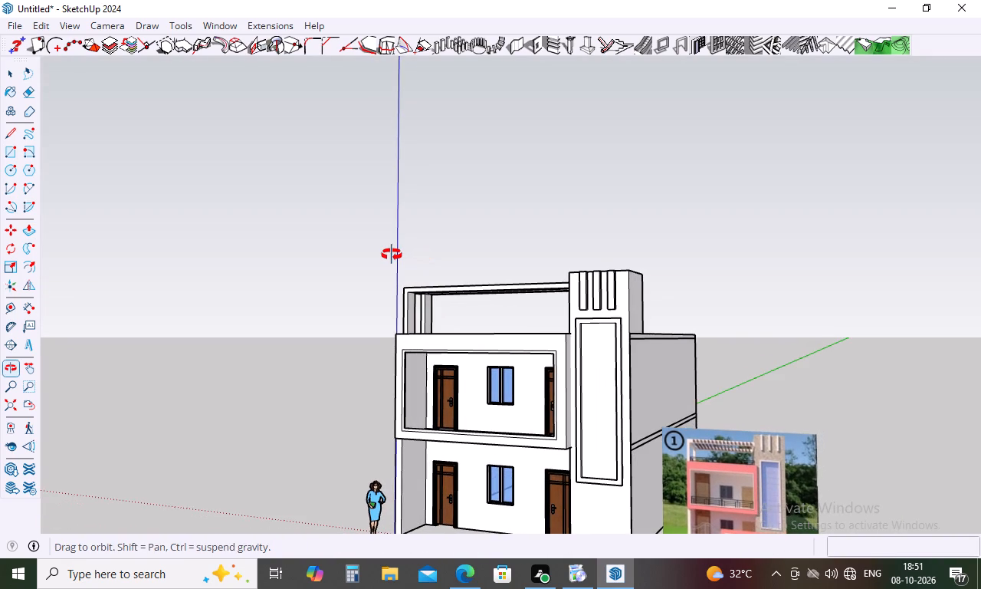
middle_drag(392, 255, 402, 260)
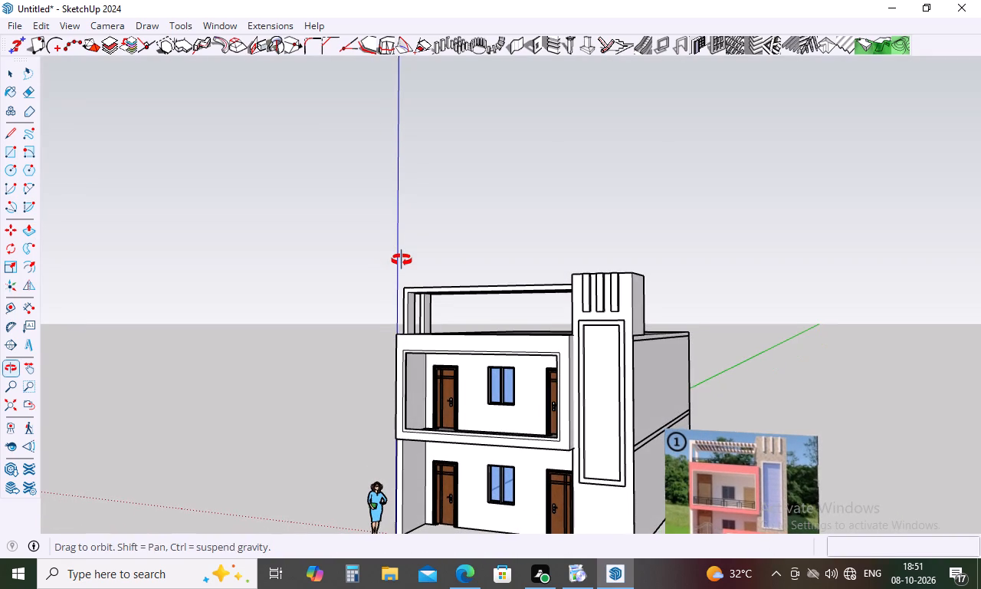
middle_drag(402, 260, 454, 318)
scroll(423, 295, up, 2)
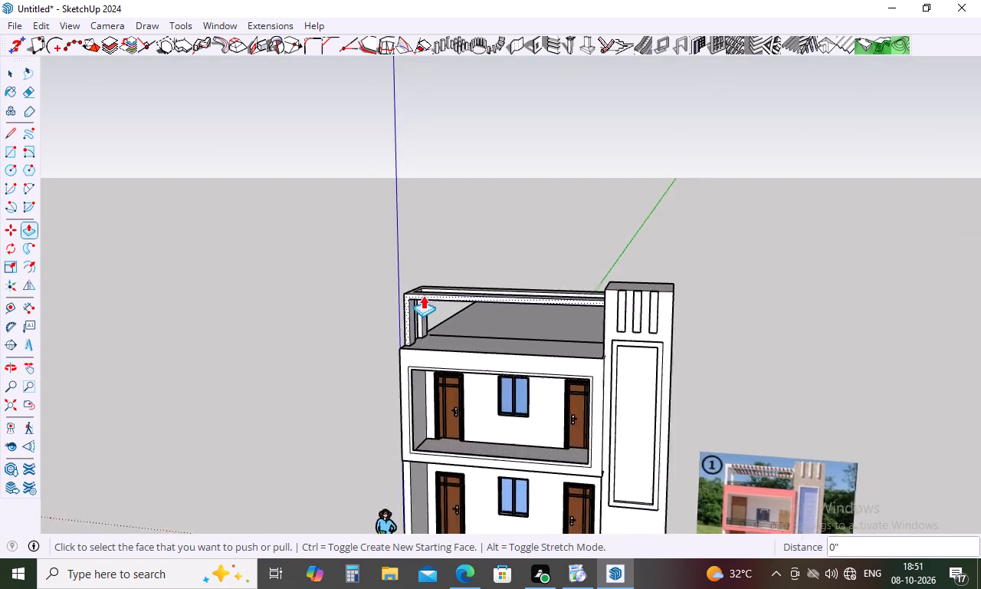
scroll(423, 295, up, 12)
scroll(405, 324, down, 5)
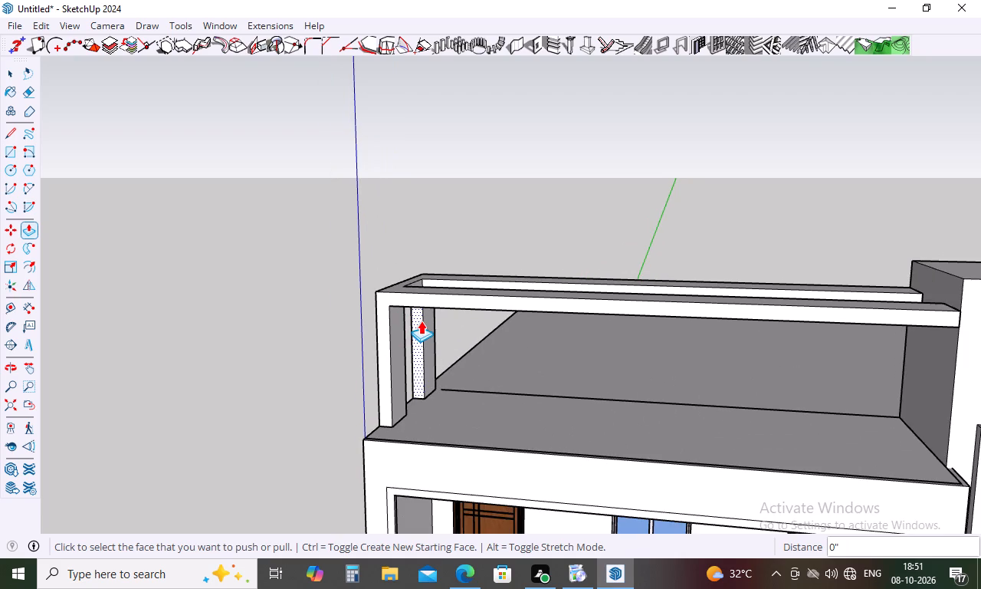
scroll(422, 321, down, 8)
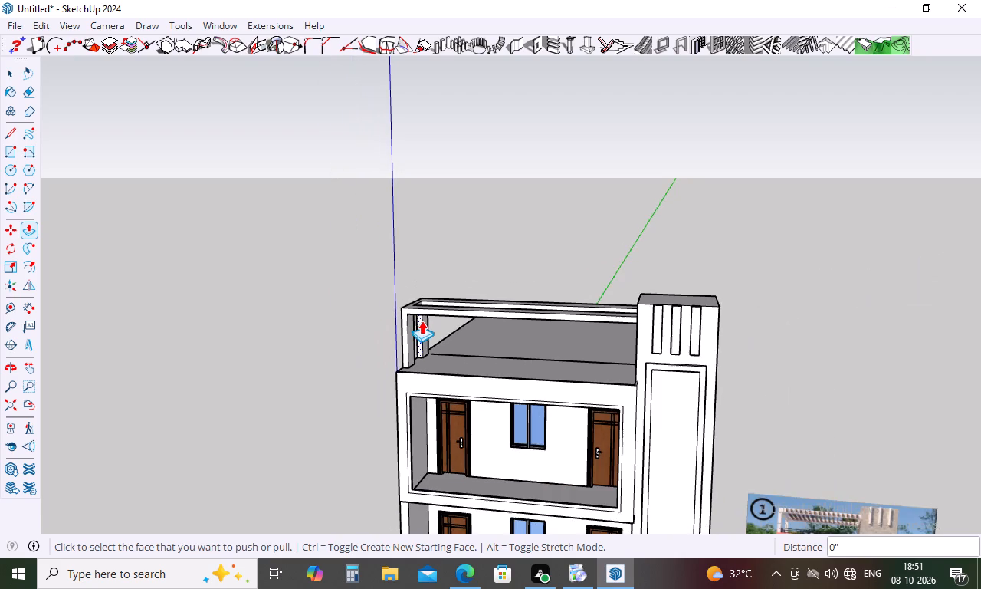
scroll(422, 321, down, 5)
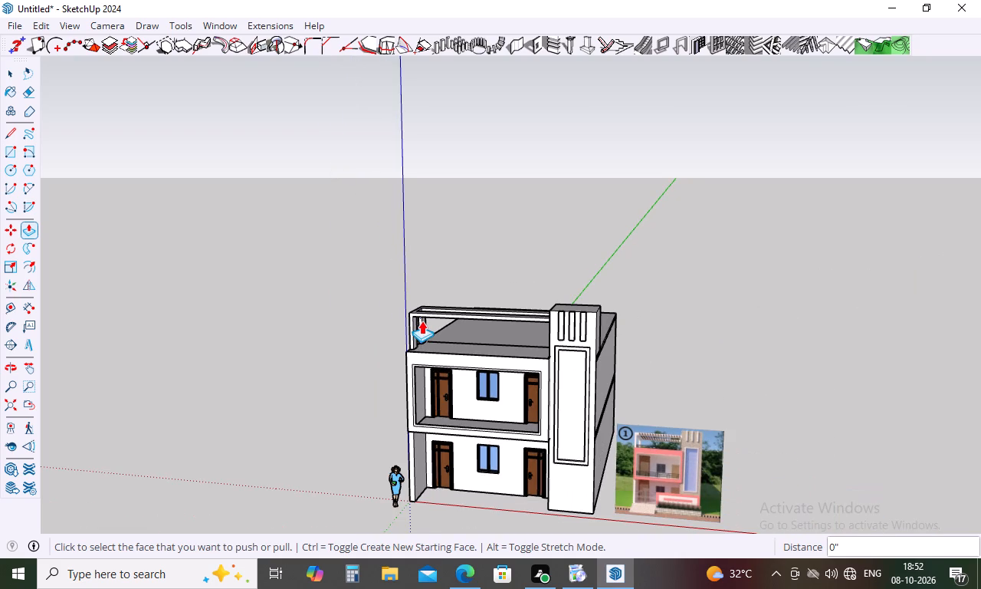
scroll(664, 435, up, 13)
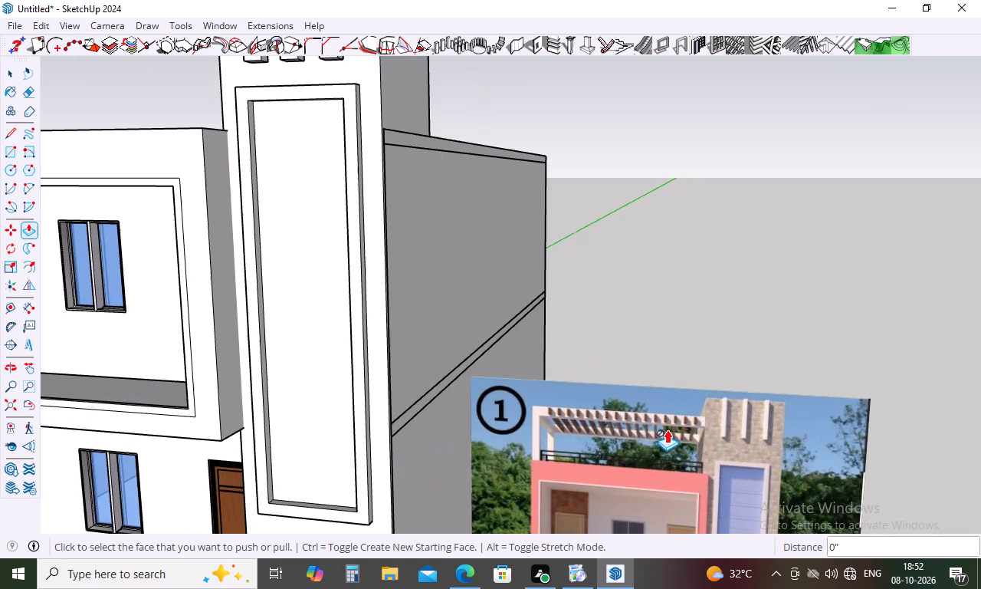
scroll(640, 426, up, 5)
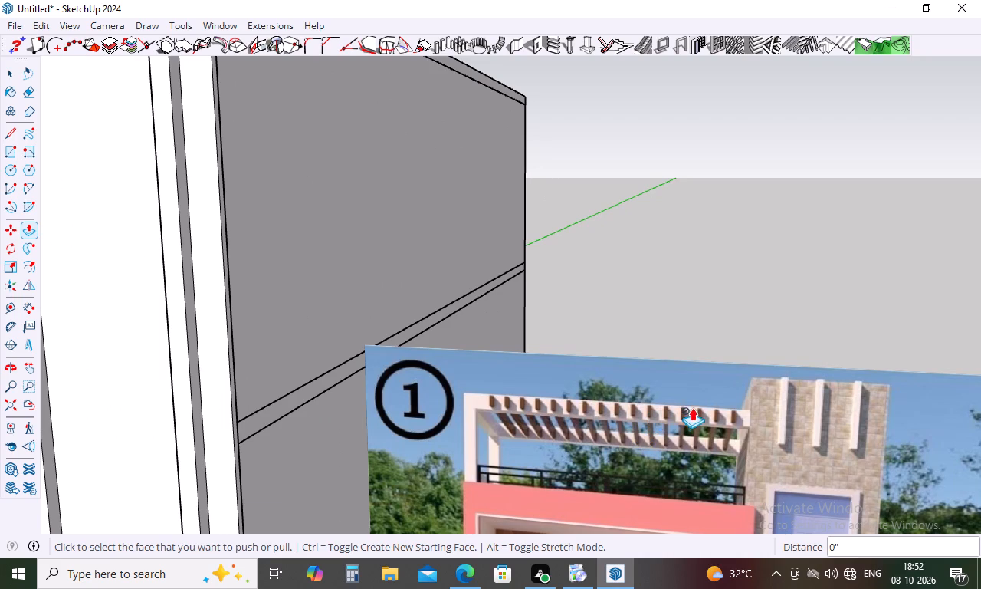
scroll(707, 405, down, 12)
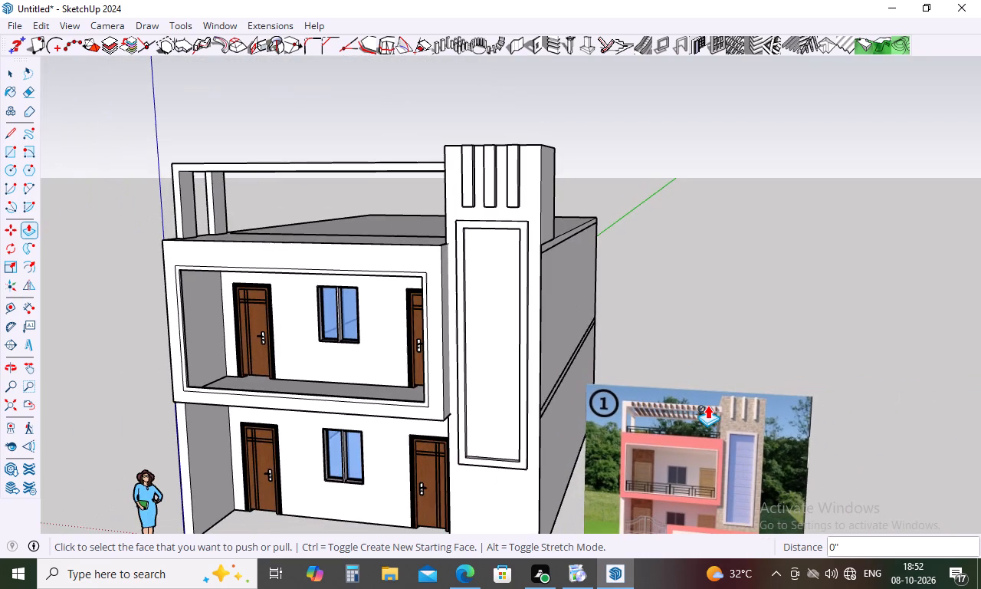
middle_drag(705, 410, 733, 393)
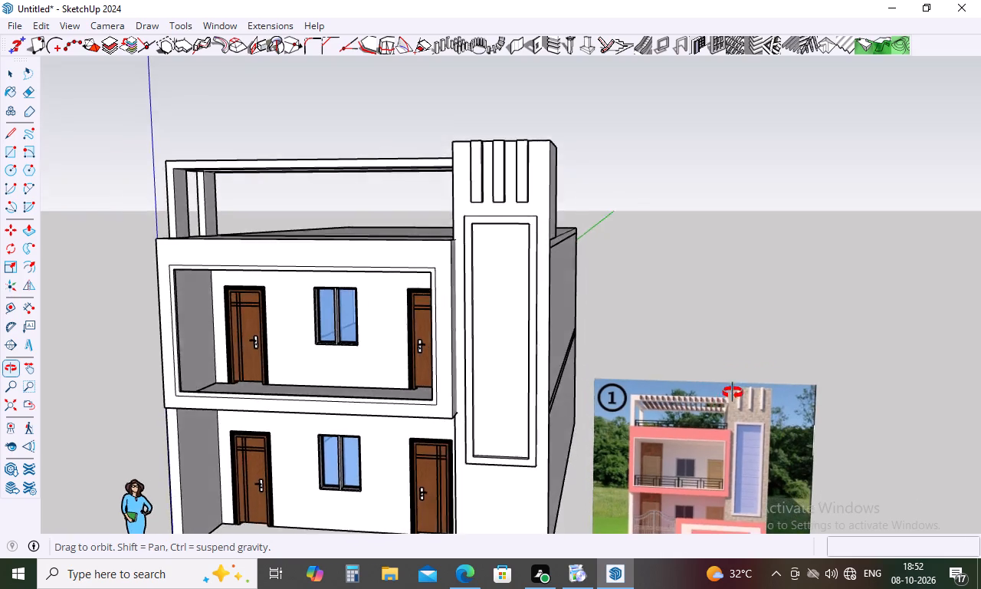
middle_drag(733, 393, 855, 340)
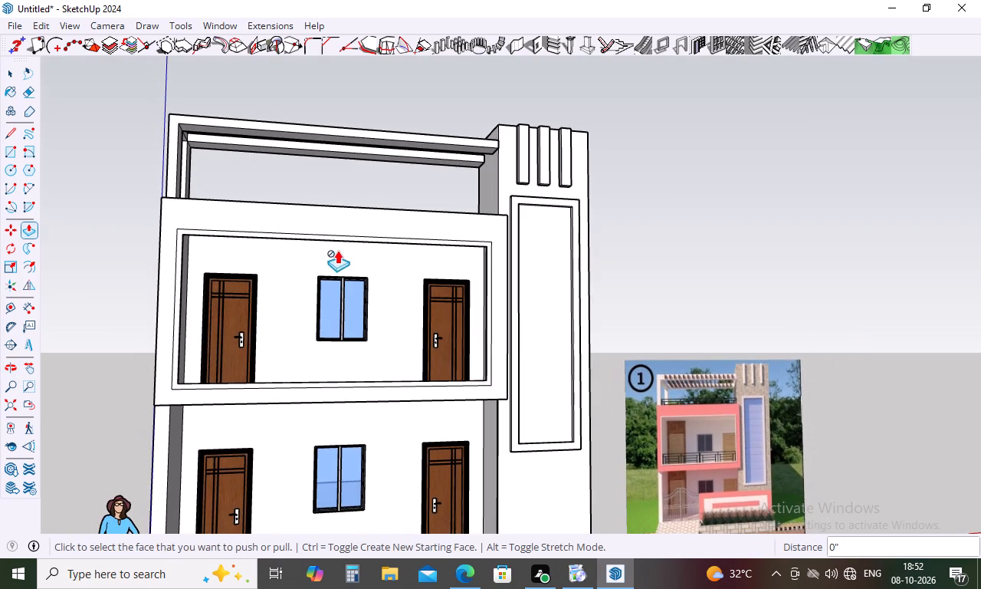
Push the front pergola beam's inner side face in 9" to narrow the beam.
middle_drag(337, 250, 287, 461)
middle_drag(291, 157, 61, 337)
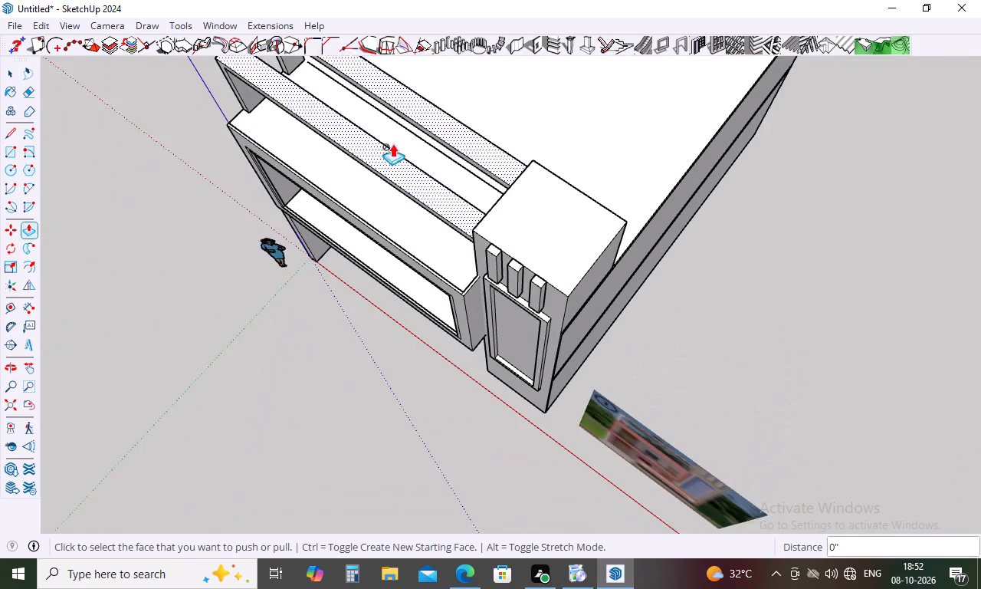
scroll(412, 153, down, 9)
middle_drag(452, 100, 200, 189)
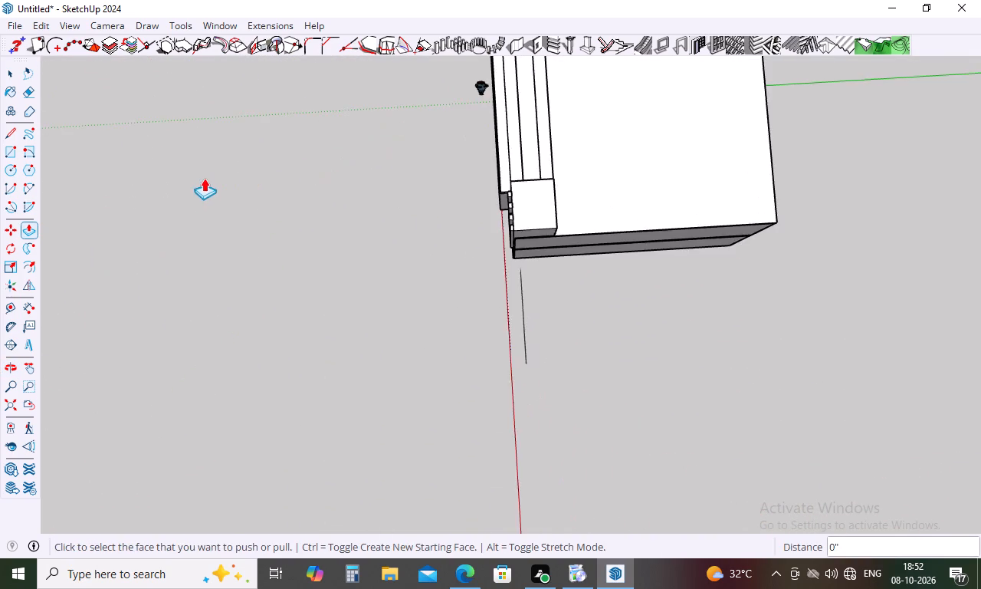
scroll(204, 178, down, 4)
middle_drag(533, 102, 297, 389)
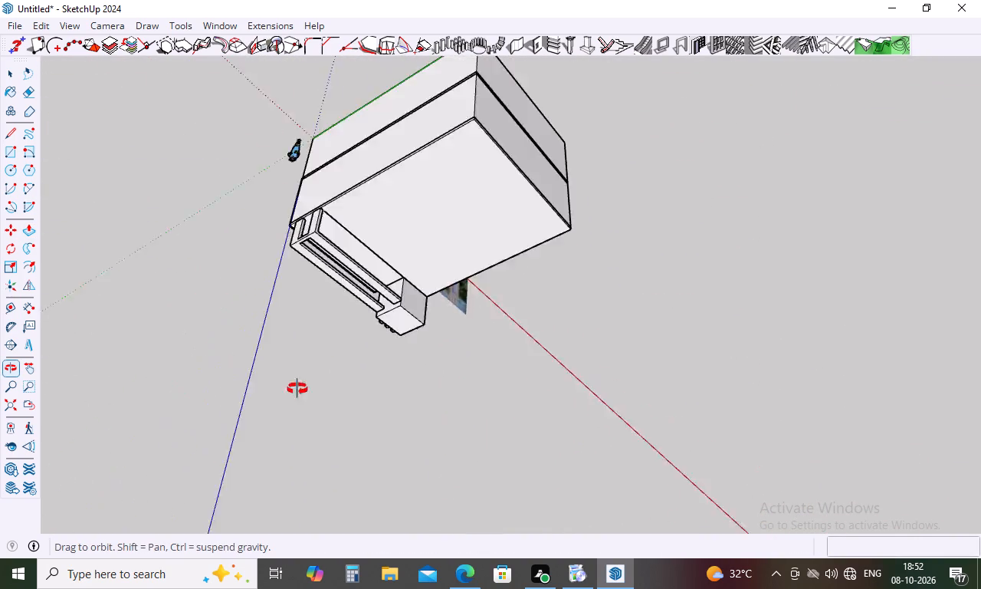
middle_drag(297, 389, 462, 152)
scroll(455, 151, up, 10)
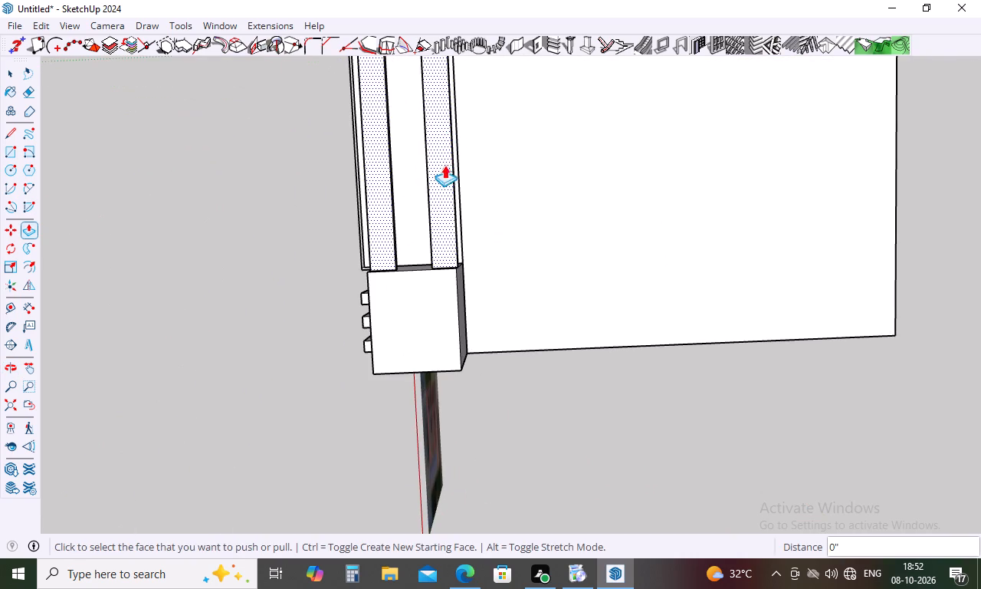
middle_drag(451, 164, 379, 51)
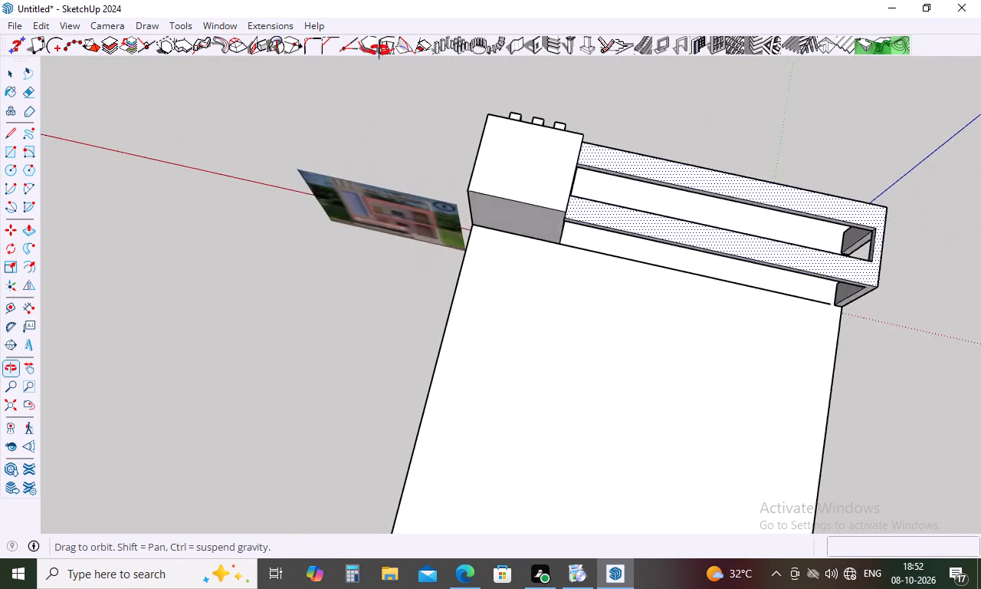
middle_drag(379, 51, 391, 33)
scroll(711, 182, up, 6)
click(714, 174)
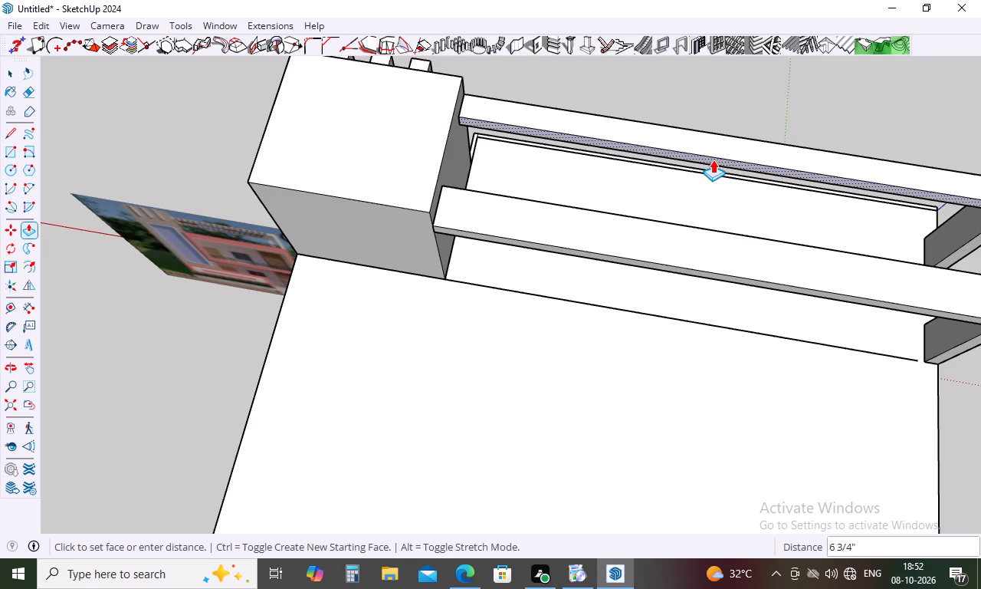
key(9)
key(Return)
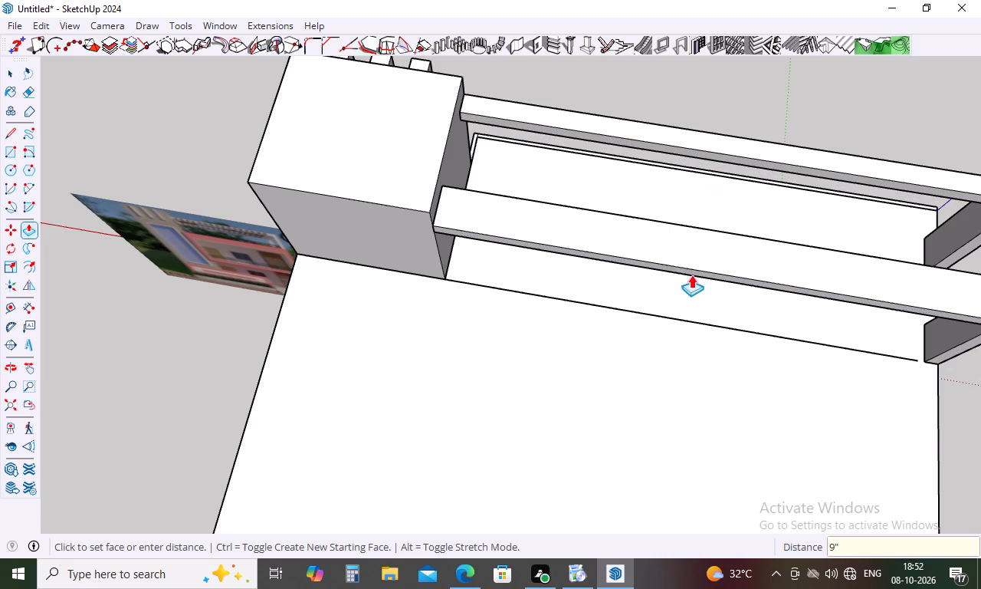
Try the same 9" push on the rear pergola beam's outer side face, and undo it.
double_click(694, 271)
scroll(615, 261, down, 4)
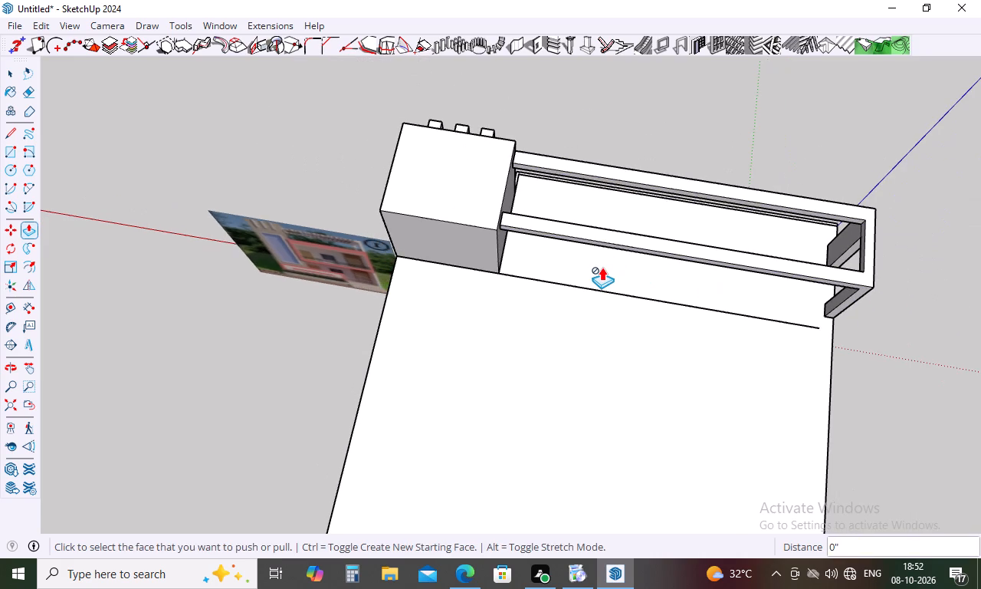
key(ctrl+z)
Apply the same 9" push to the rear pergola beam's inner side face.
middle_drag(573, 295, 760, 377)
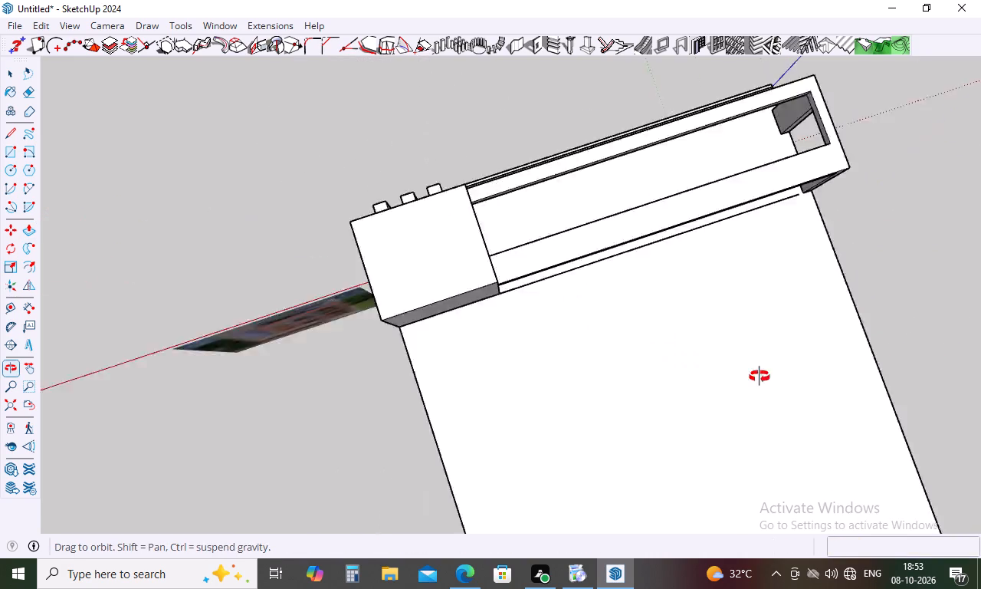
middle_drag(760, 377, 980, 272)
middle_drag(264, 436, 907, 250)
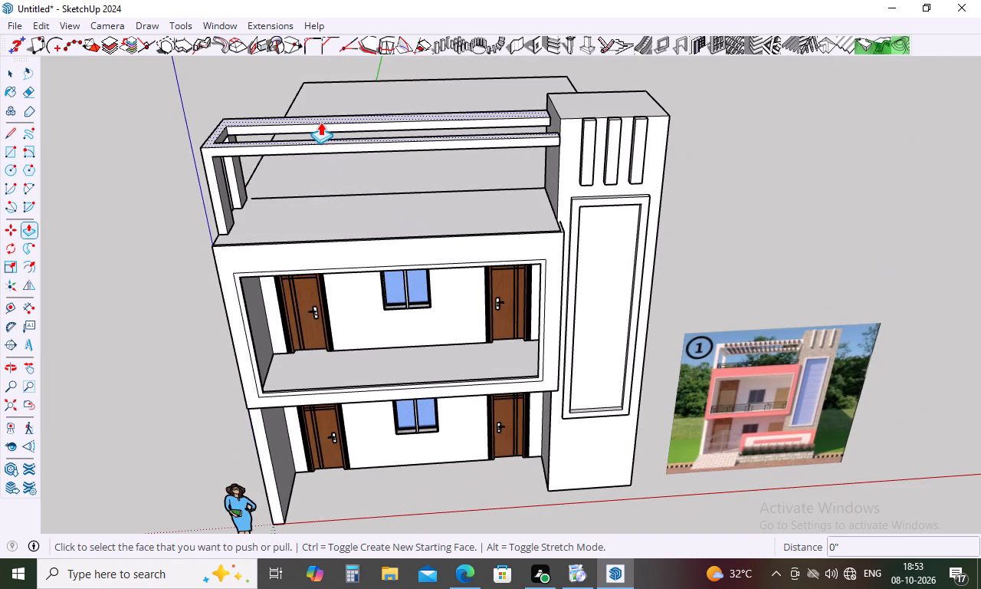
double_click(320, 126)
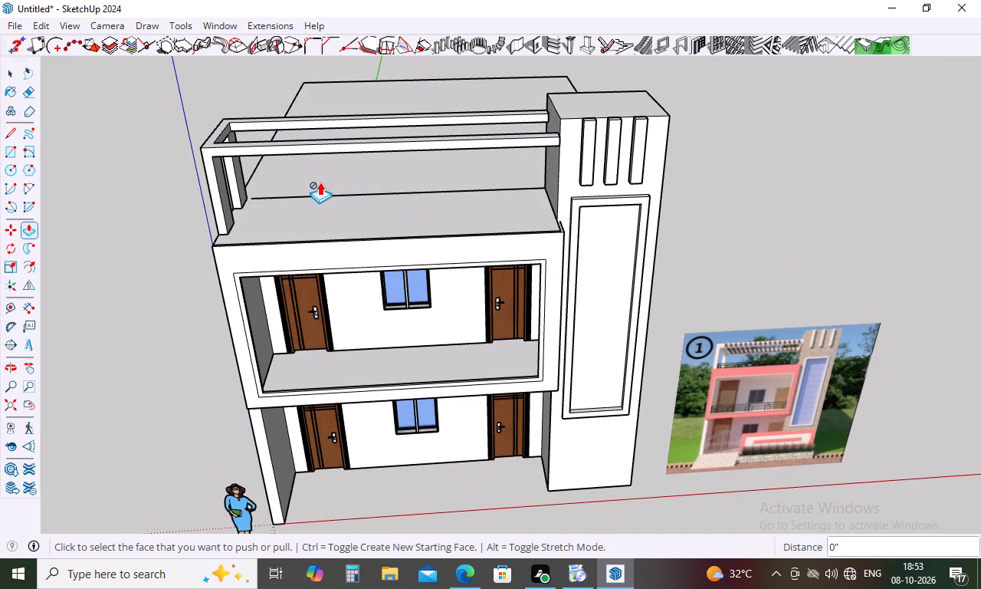
Pull the front pergola beam's underside down 9" to deepen the beam.
middle_drag(305, 153, 335, 12)
scroll(297, 107, up, 3)
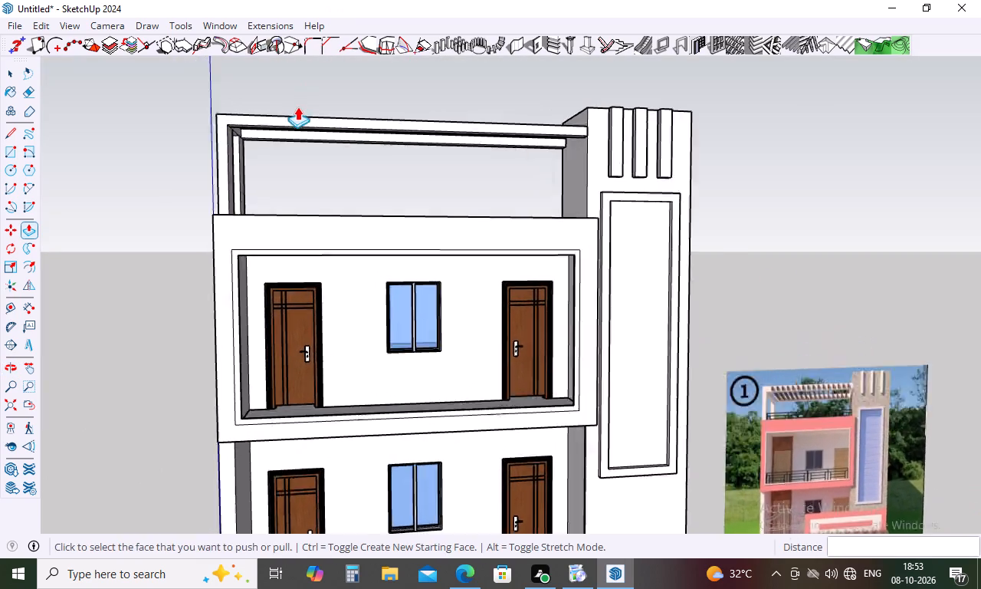
scroll(297, 107, up, 1)
middle_click(297, 127)
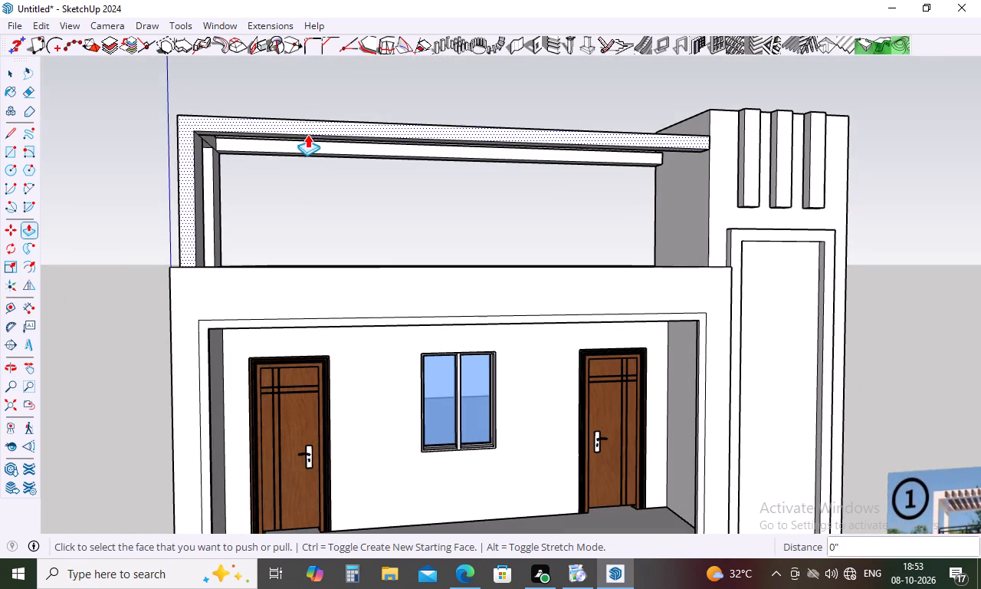
scroll(314, 125, up, 5)
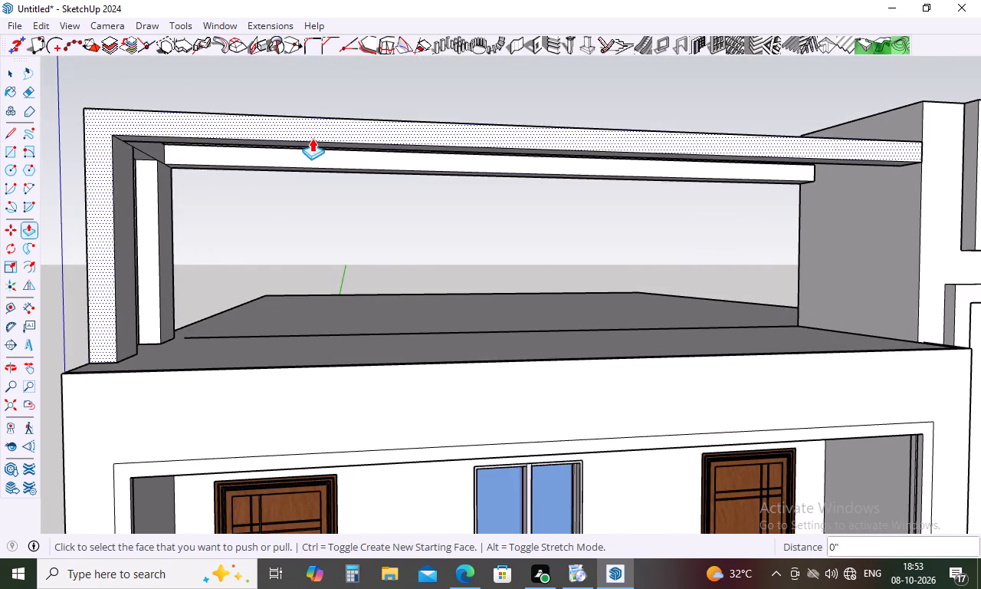
middle_drag(318, 133, 367, 40)
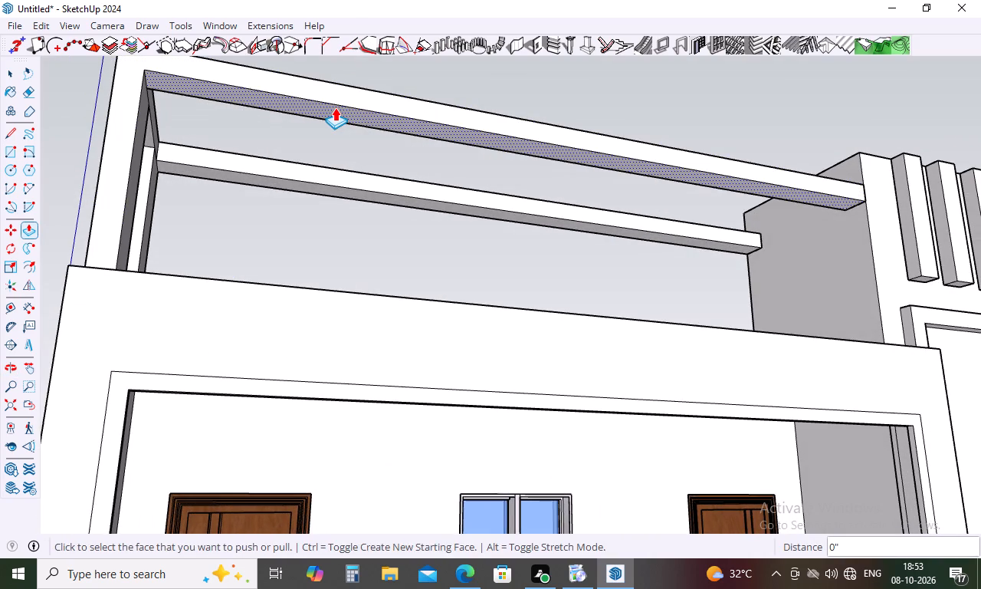
click(335, 107)
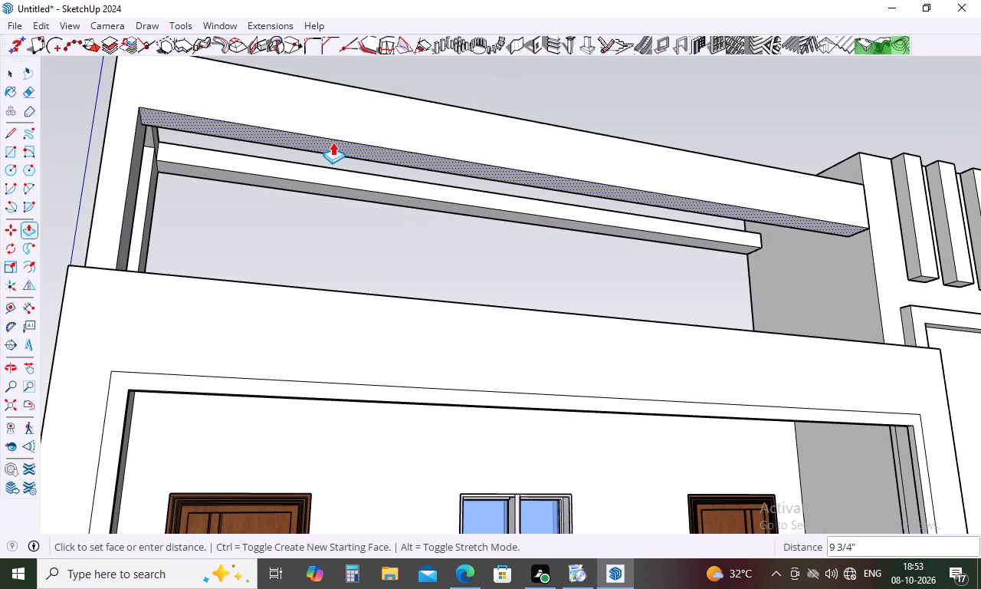
key(9)
key(Return)
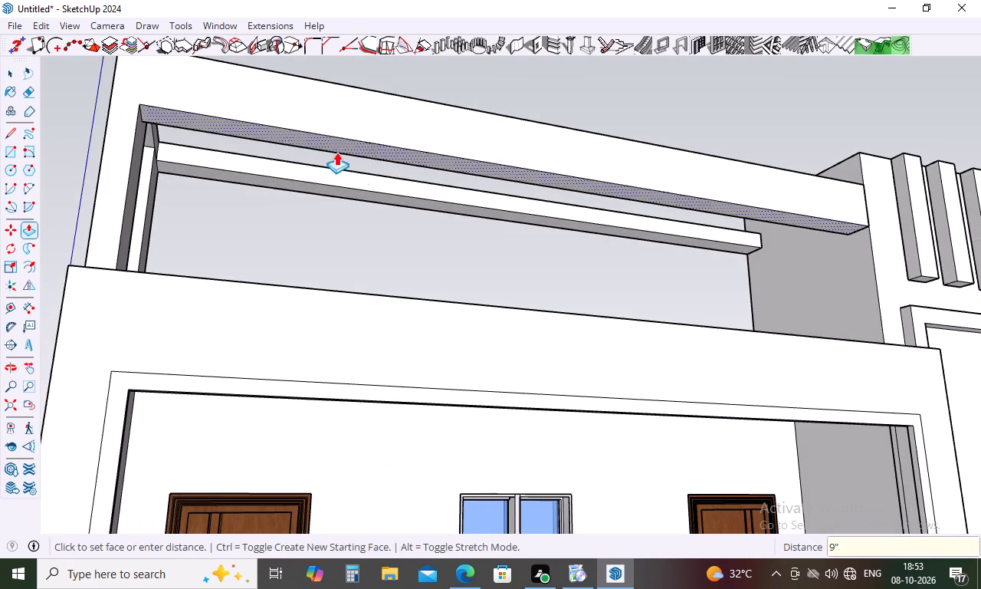
Apply the same 9" downward pull to the rear pergola beam's underside.
middle_drag(412, 153, 328, 380)
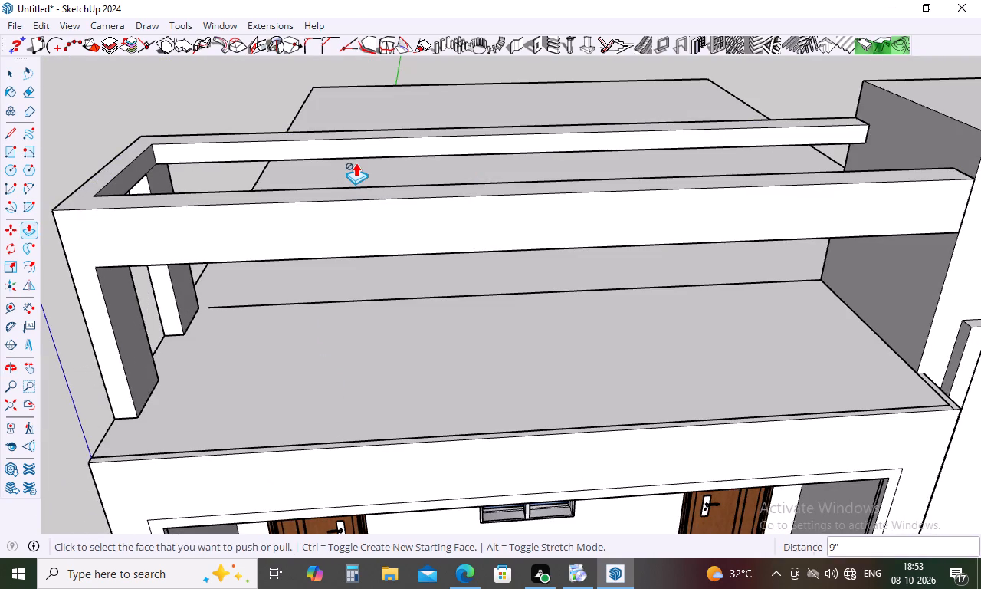
middle_drag(356, 163, 408, 25)
scroll(346, 149, up, 4)
middle_drag(349, 164, 374, 160)
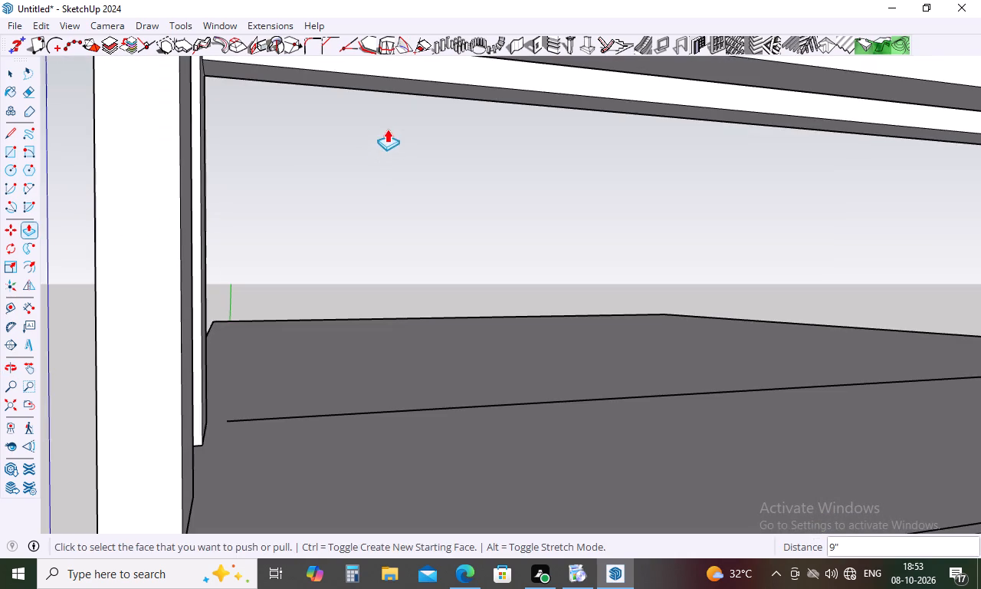
double_click(422, 85)
scroll(382, 240, down, 4)
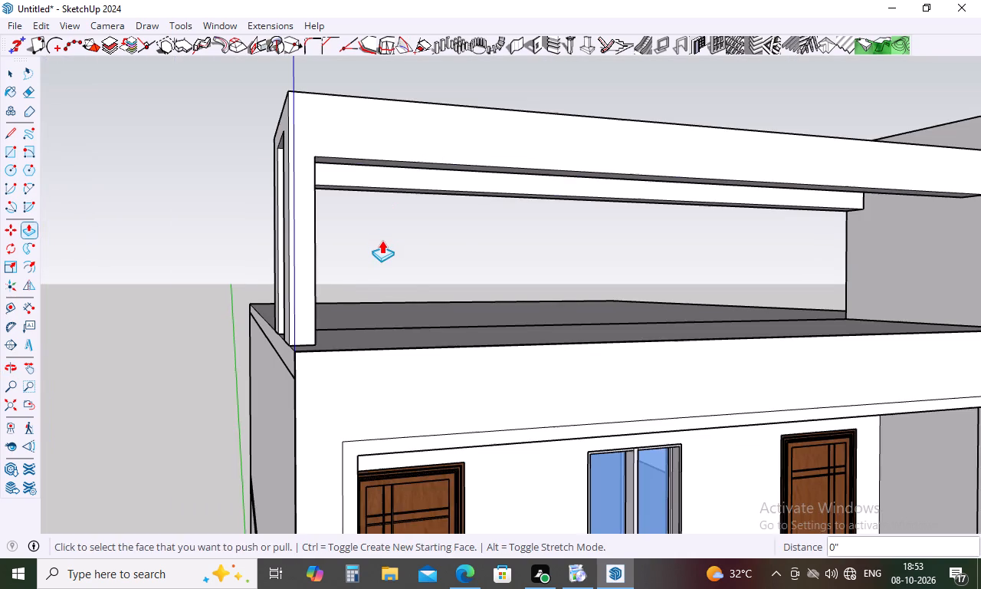
middle_drag(382, 230, 271, 235)
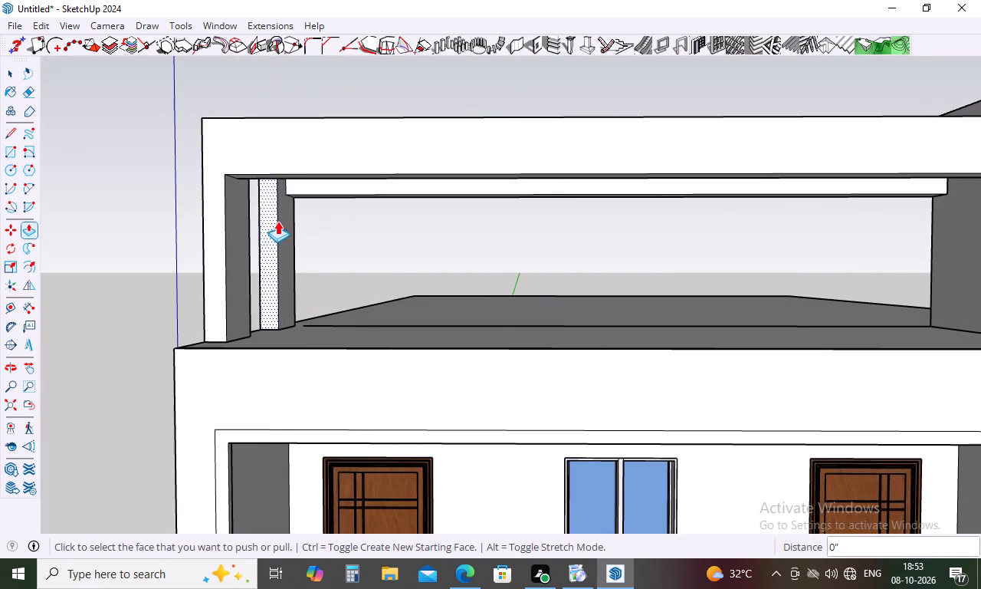
Push the inner faces of the rear and front pergola posts back 9" to thin both posts.
click(274, 219)
click(296, 184)
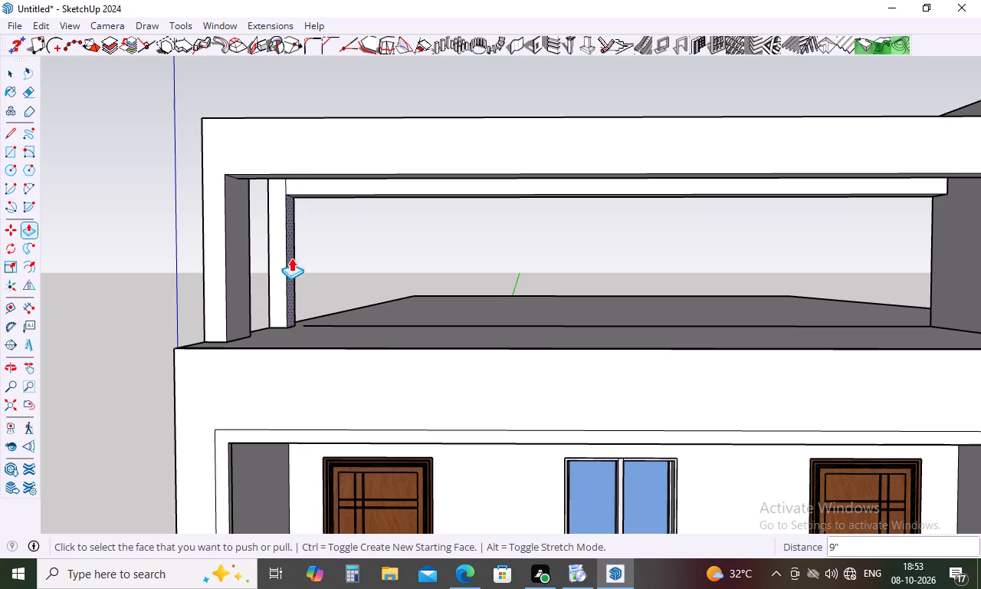
middle_drag(291, 258, 850, 310)
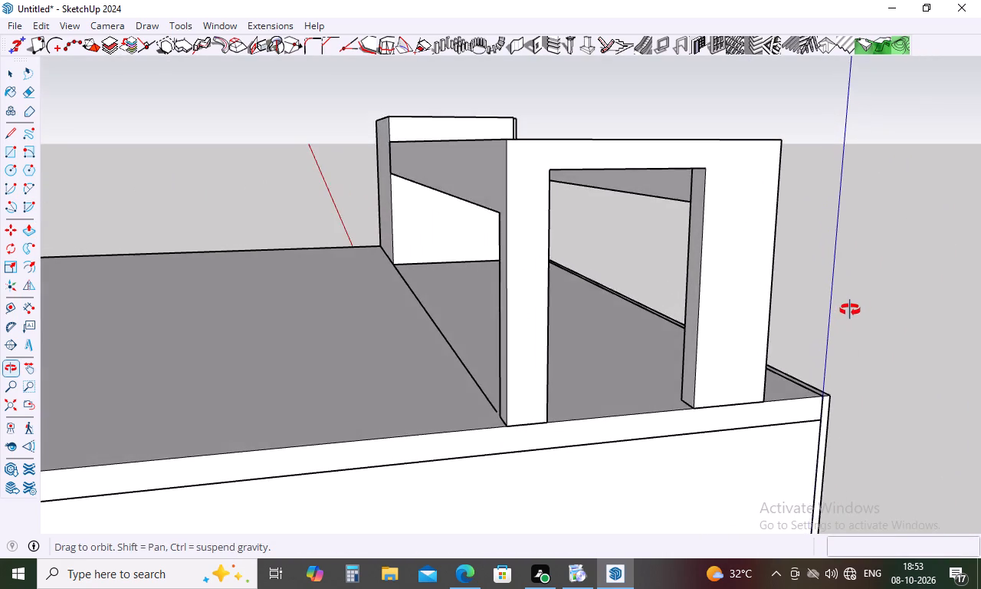
middle_drag(850, 310, 435, 347)
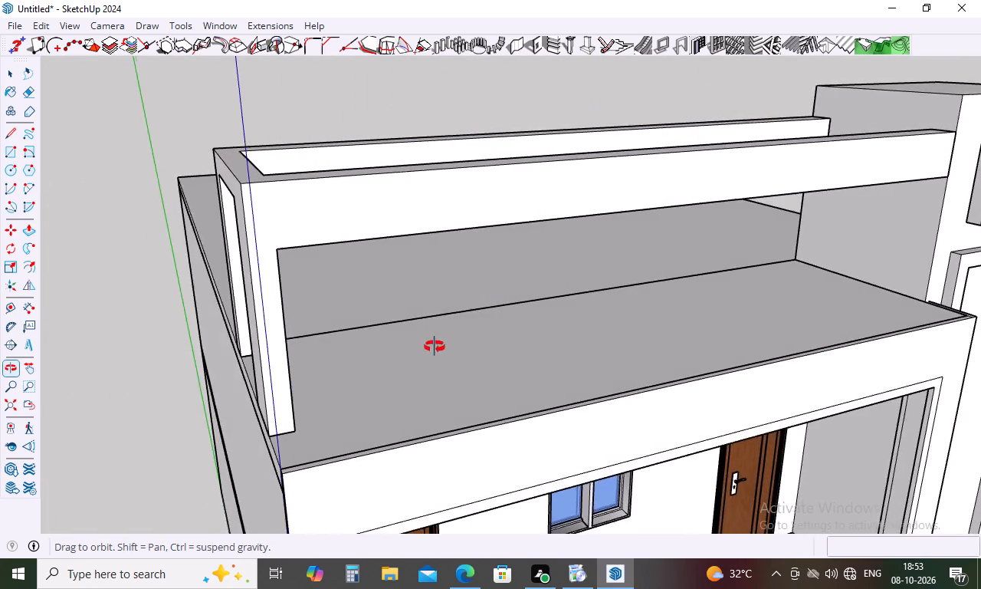
middle_drag(435, 347, 907, 313)
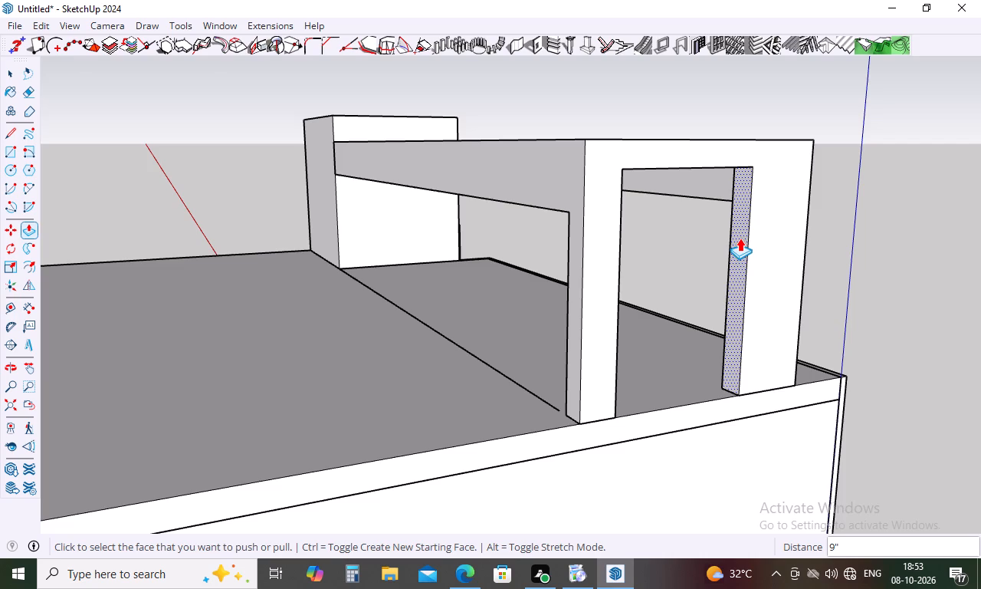
middle_drag(766, 229, 865, 331)
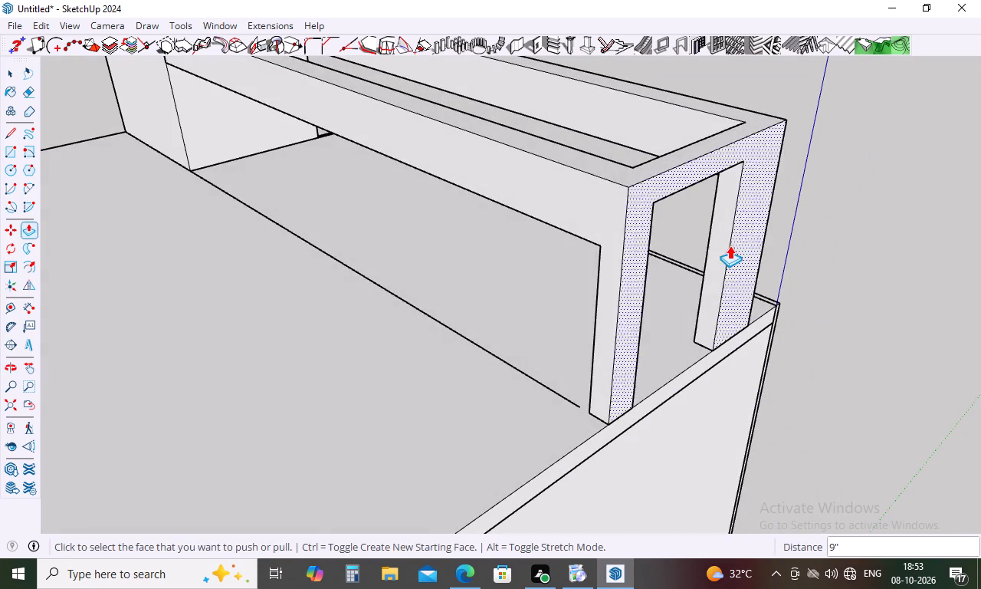
click(726, 244)
click(753, 216)
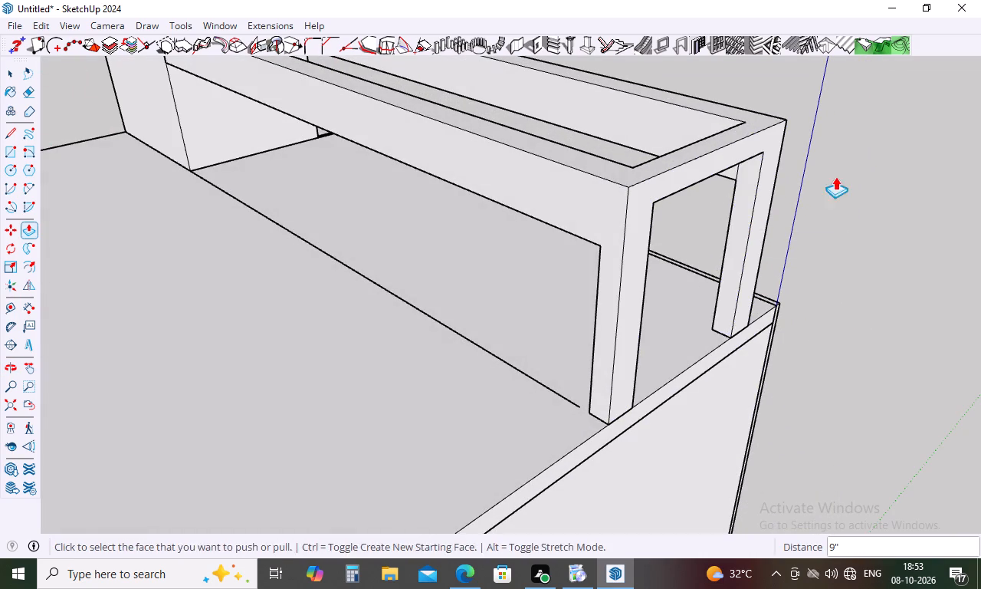
Pull the front pergola post's tower-facing side out 1 1/16" and repeat the same pull on the rear post.
middle_drag(836, 176, 273, 324)
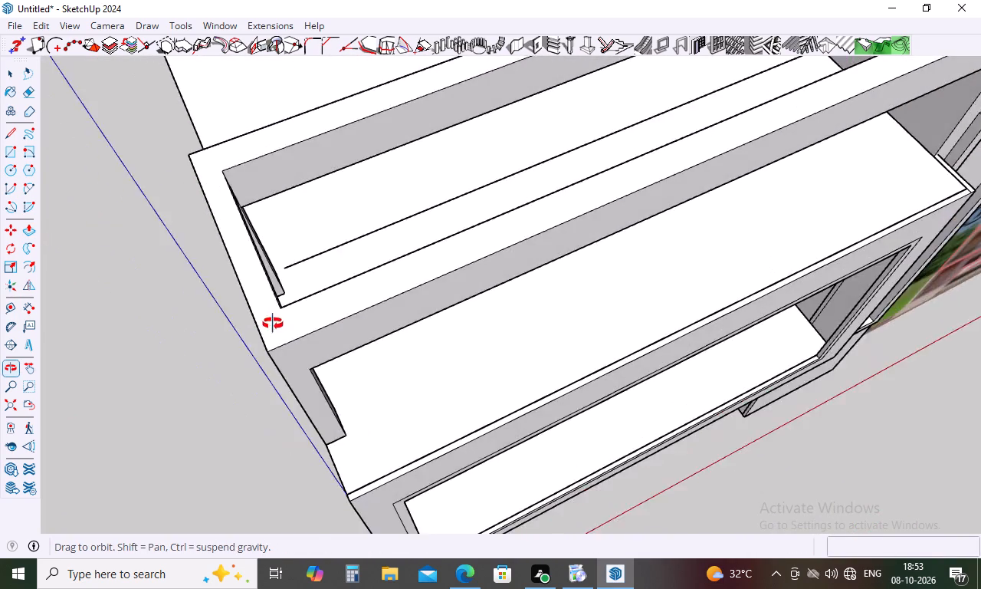
middle_drag(273, 324, 235, 183)
scroll(240, 203, down, 5)
middle_drag(435, 236, 432, 159)
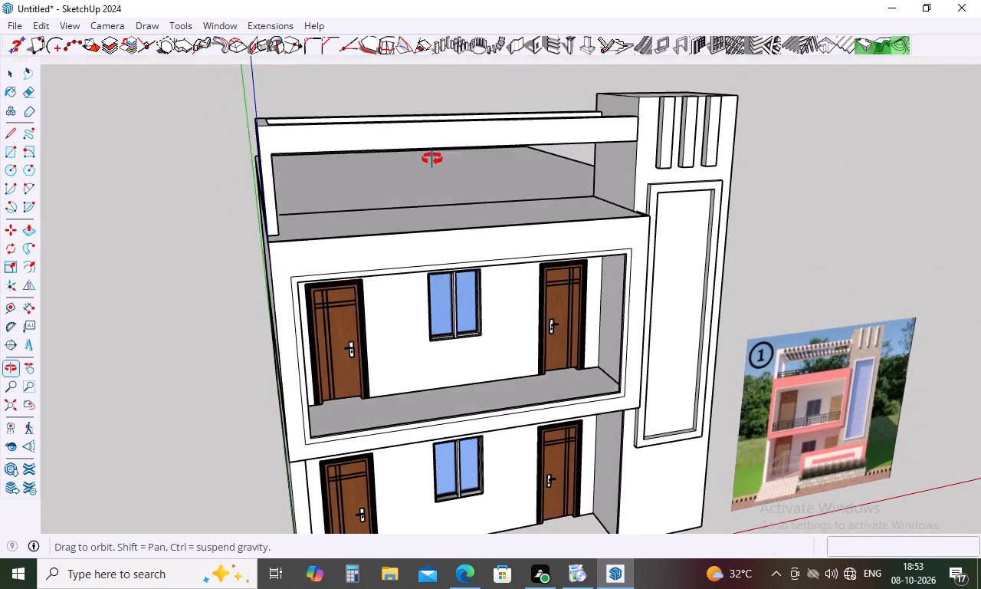
middle_drag(432, 159, 268, 199)
scroll(283, 178, up, 9)
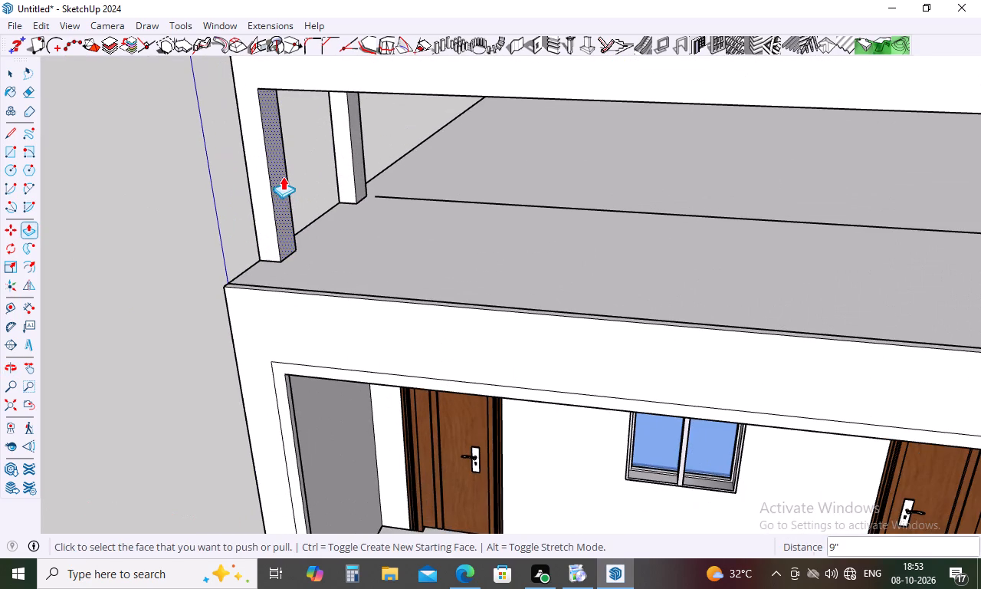
click(279, 178)
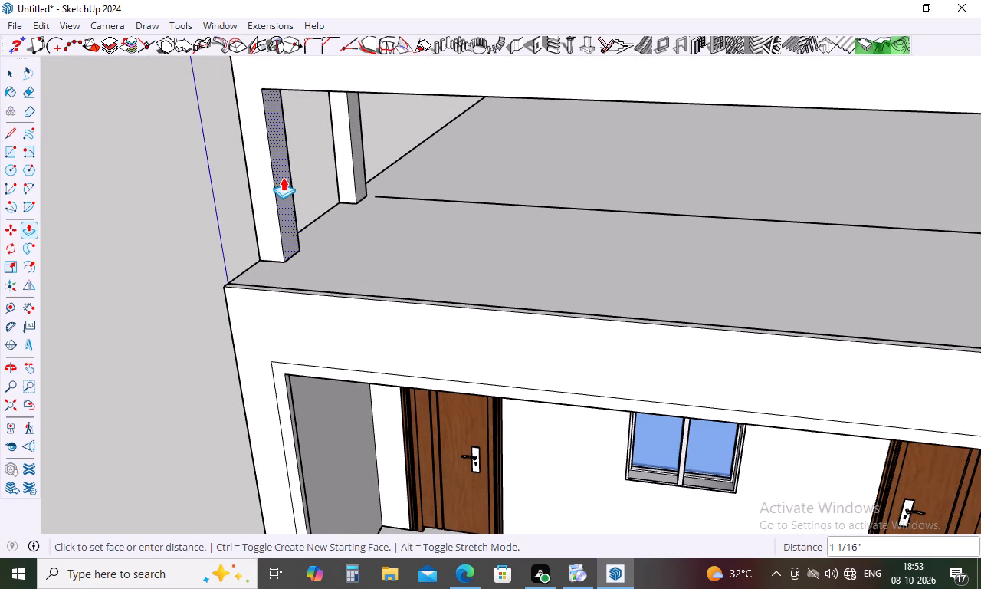
click(283, 177)
double_click(366, 173)
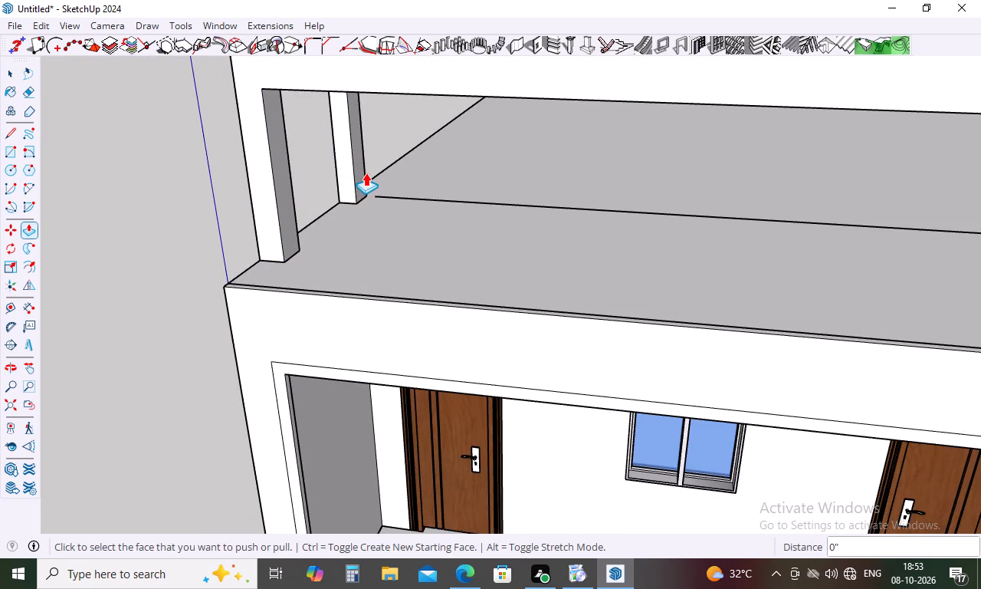
double_click(360, 176)
scroll(400, 189, down, 5)
middle_drag(451, 266, 559, 173)
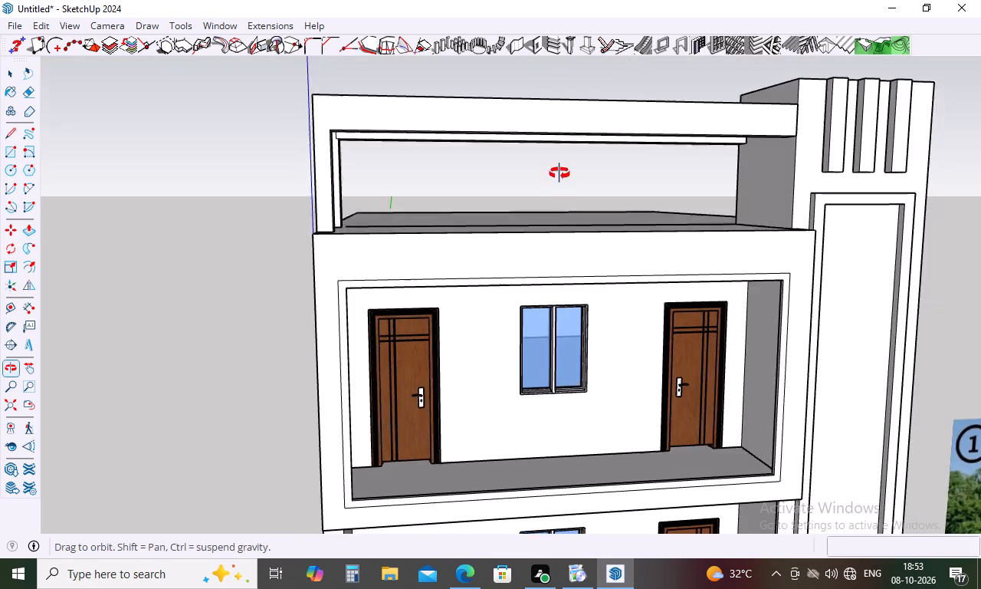
middle_drag(559, 173, 561, 168)
key(Escape)
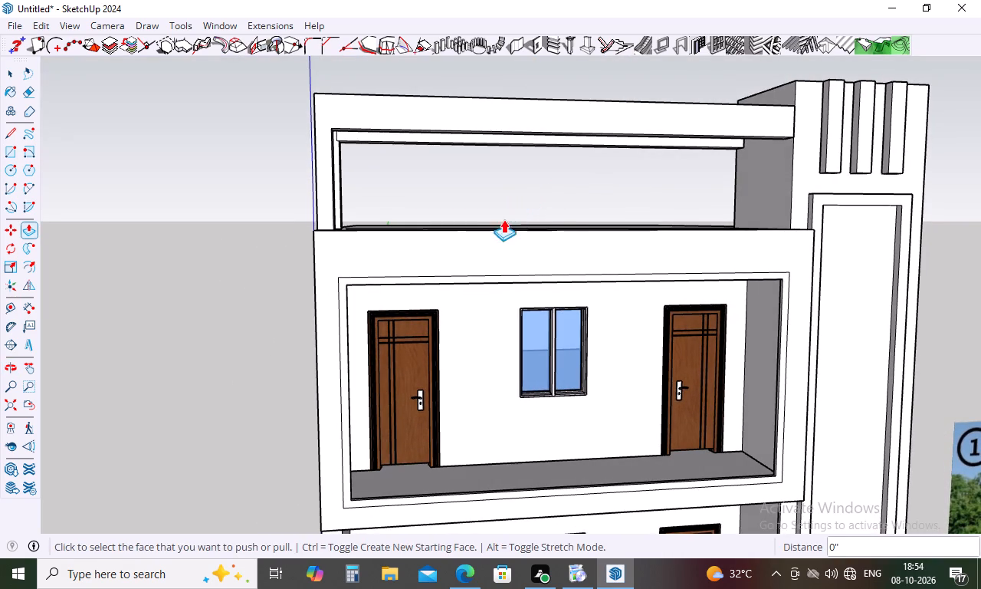
Widen the front pergola post by pulling its tower-facing side out 4 3/4", and repeat the pull on the rear post.
scroll(402, 234, down, 4)
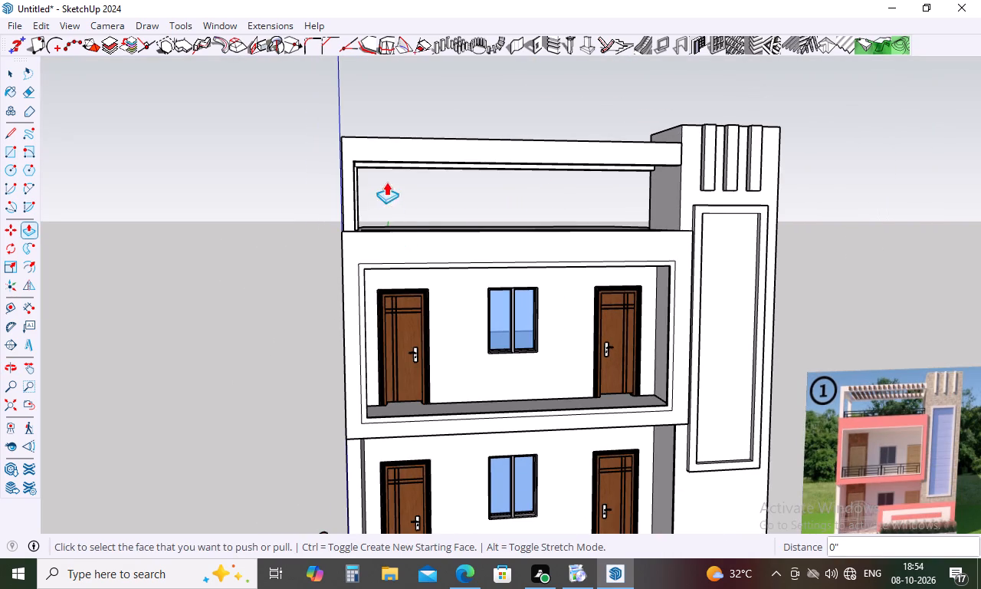
middle_drag(386, 182, 255, 257)
scroll(333, 204, up, 11)
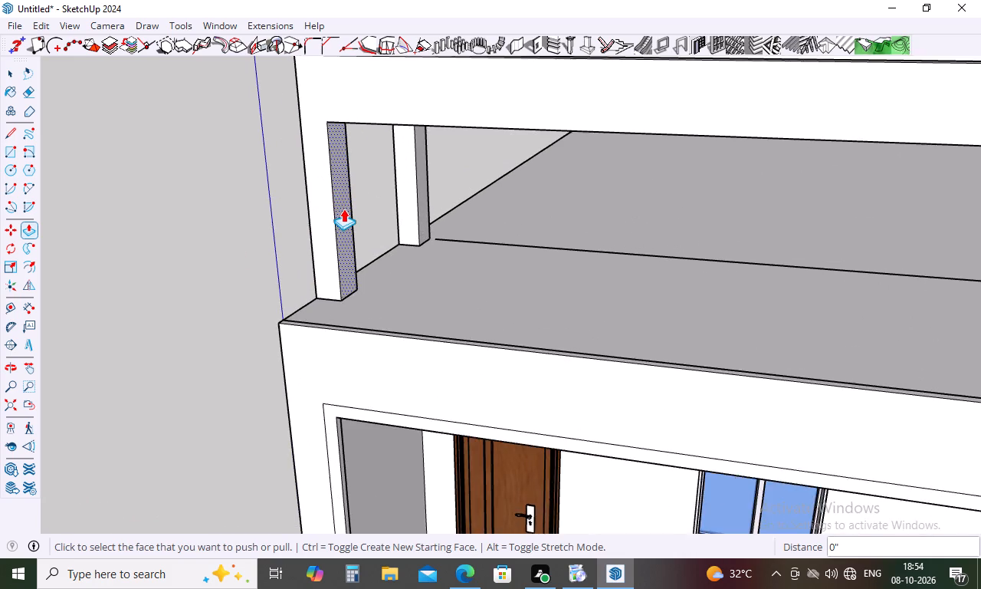
click(345, 222)
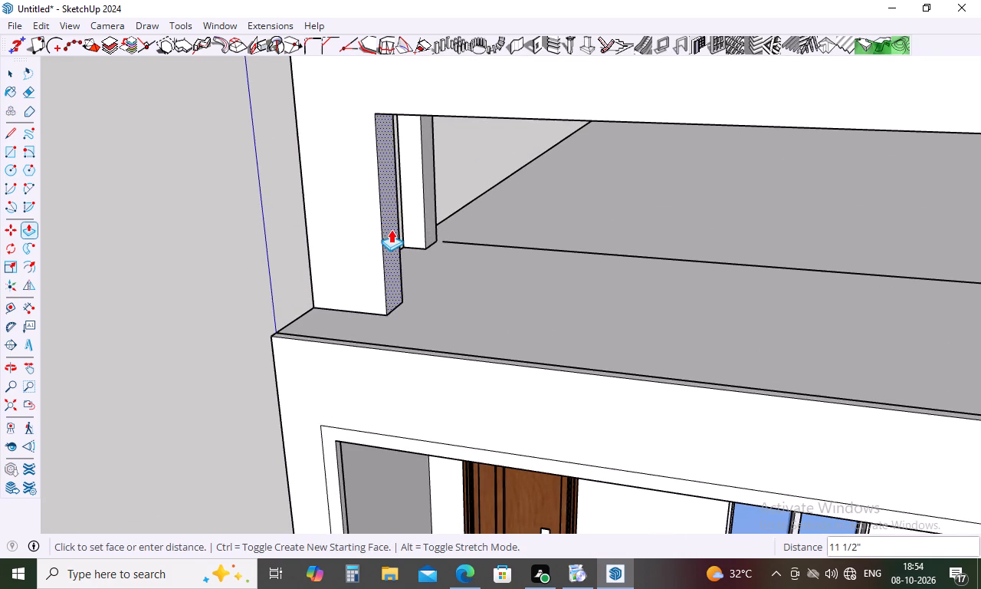
scroll(391, 229, down, 4)
middle_drag(391, 229, 465, 191)
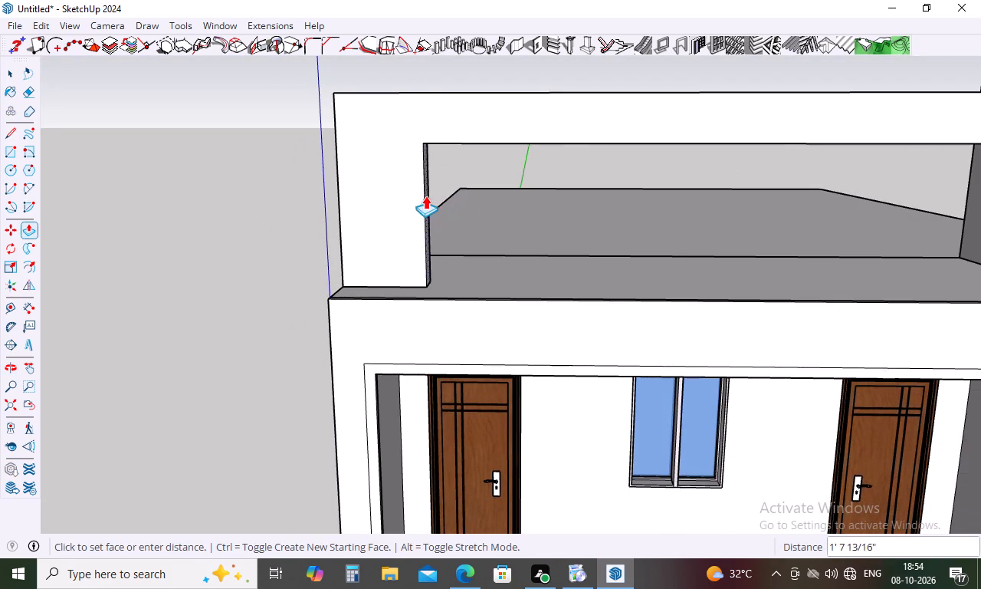
scroll(388, 195, down, 10)
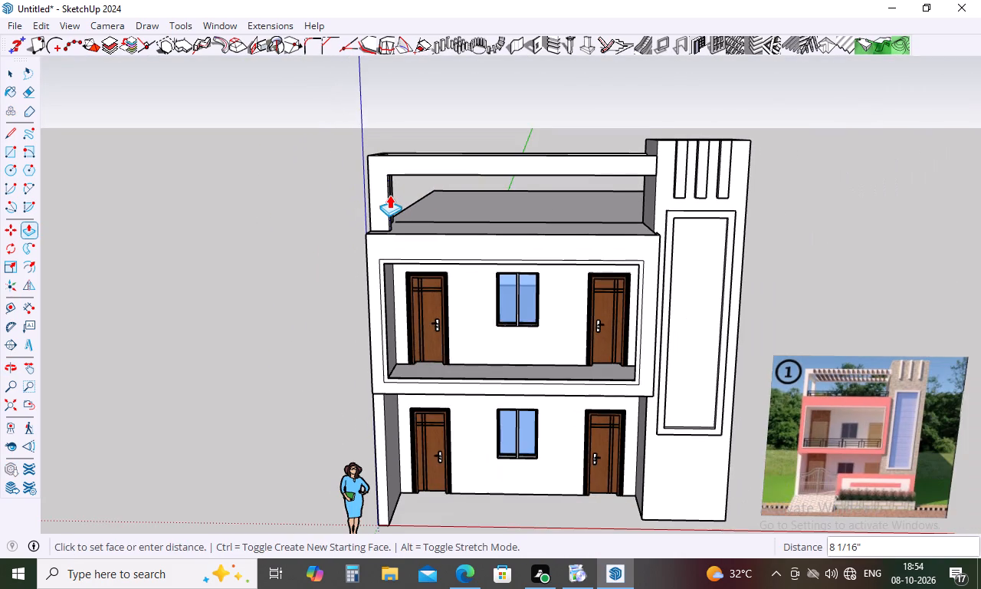
scroll(389, 195, up, 4)
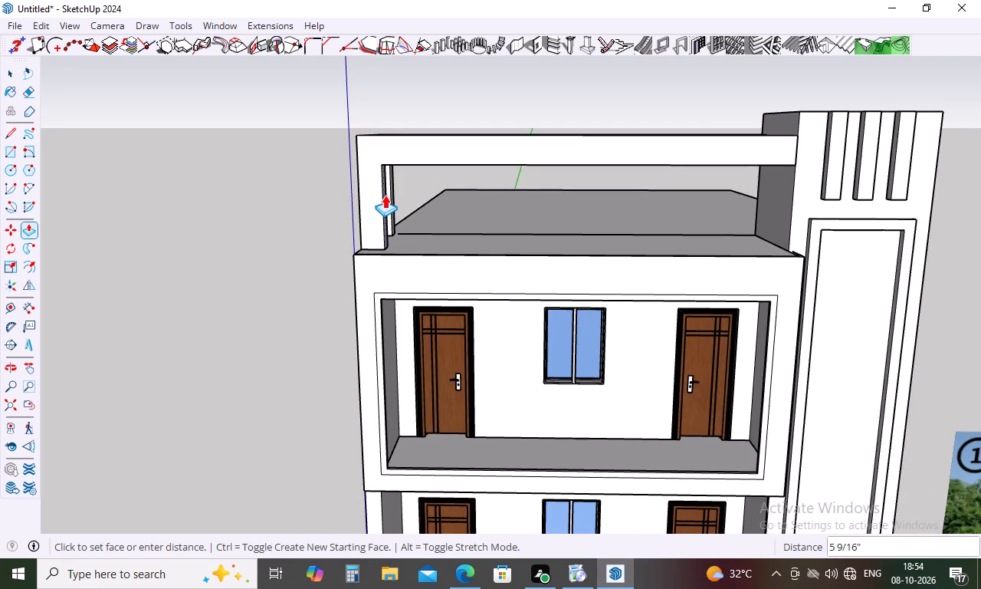
click(383, 195)
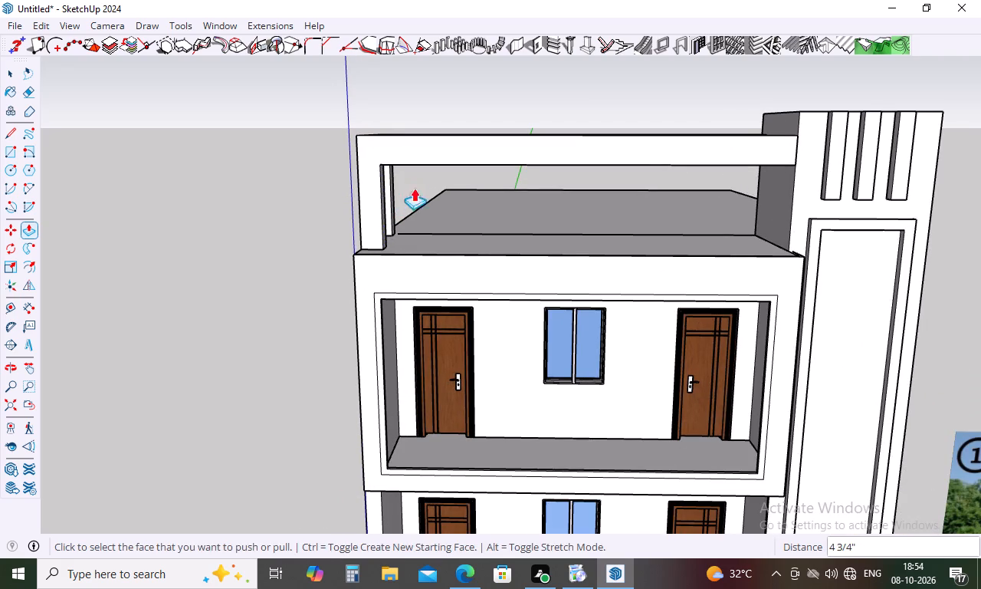
middle_drag(414, 188, 366, 204)
scroll(399, 192, up, 6)
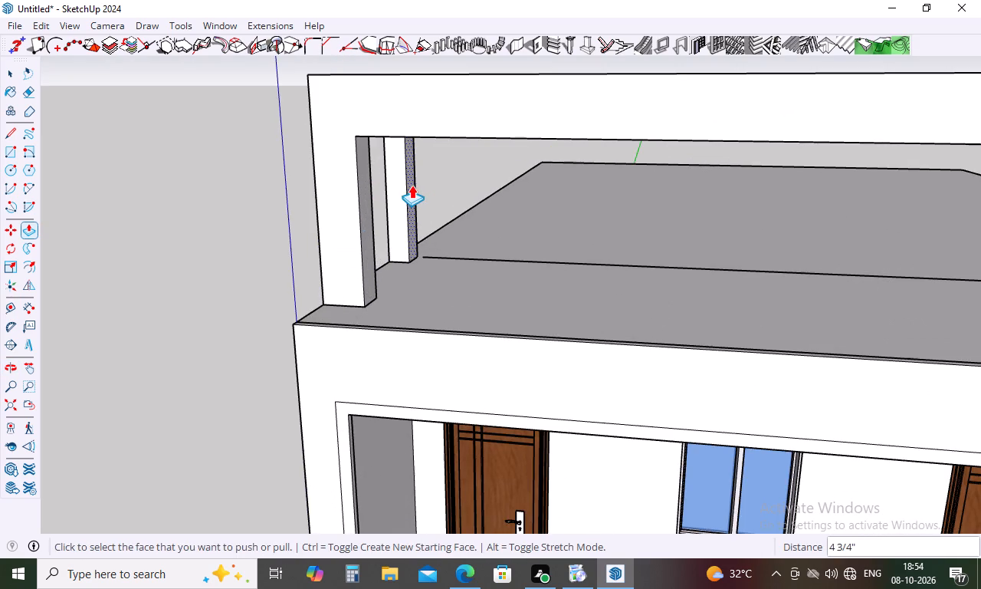
double_click(412, 185)
Push the front pergola post's inner face back 2 5/8".
scroll(417, 200, down, 5)
middle_drag(418, 209, 791, 234)
middle_drag(588, 277, 905, 279)
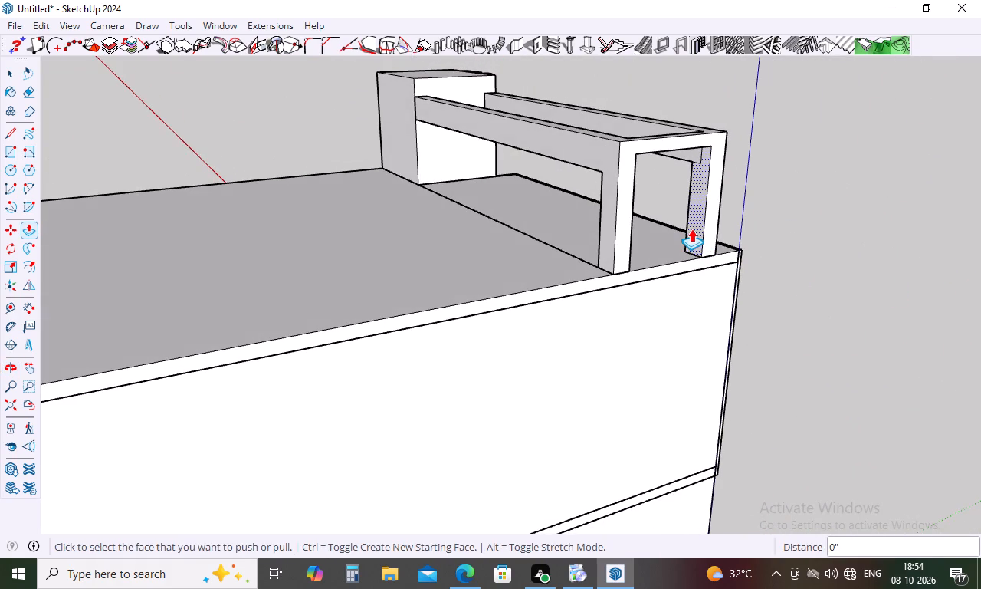
click(691, 229)
click(695, 226)
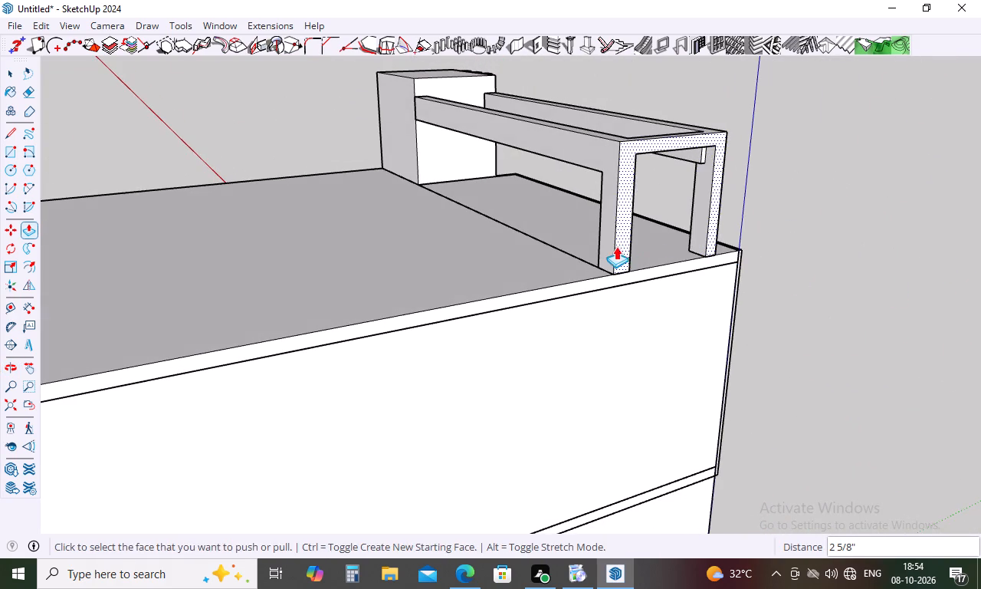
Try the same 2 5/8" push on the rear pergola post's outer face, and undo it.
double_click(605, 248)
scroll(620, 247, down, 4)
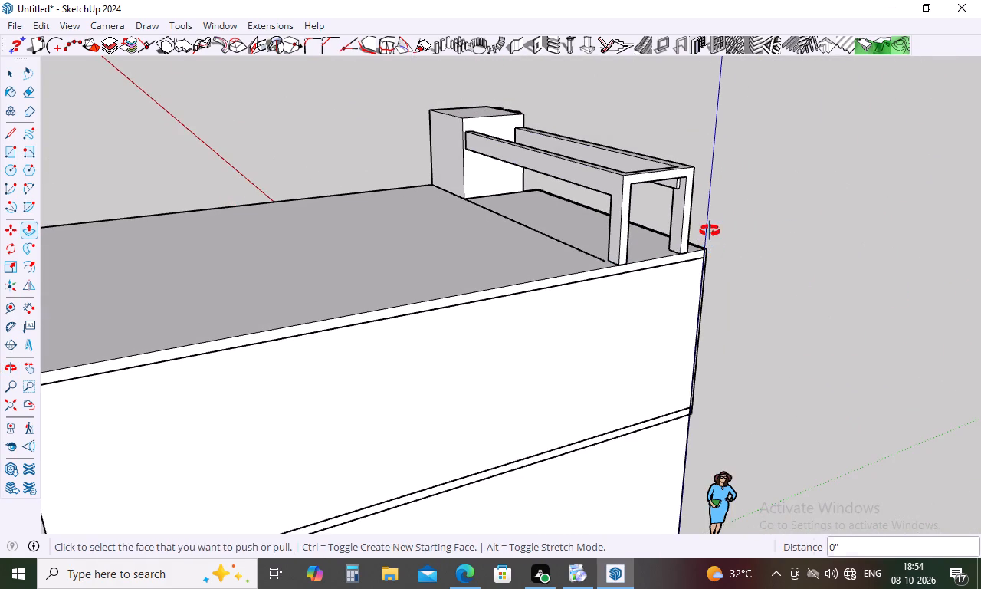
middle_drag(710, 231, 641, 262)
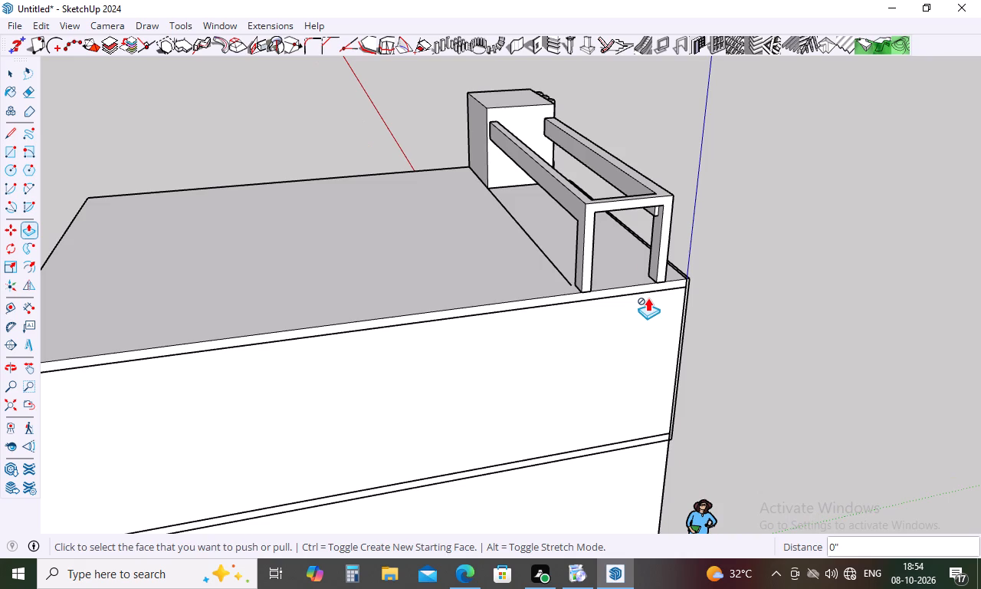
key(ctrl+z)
Apply the same 2 5/8" push to the rear pergola post's inner face.
middle_drag(730, 249, 405, 275)
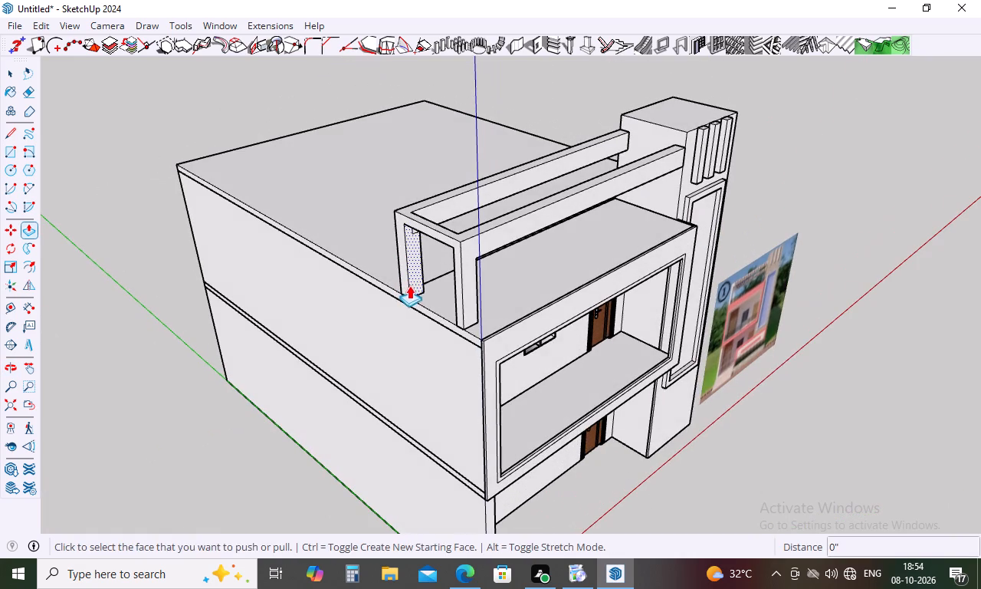
double_click(417, 285)
Examine the pergola frame from the front, above and the open end, checking how the posts meet the beams.
middle_drag(526, 308, 428, 300)
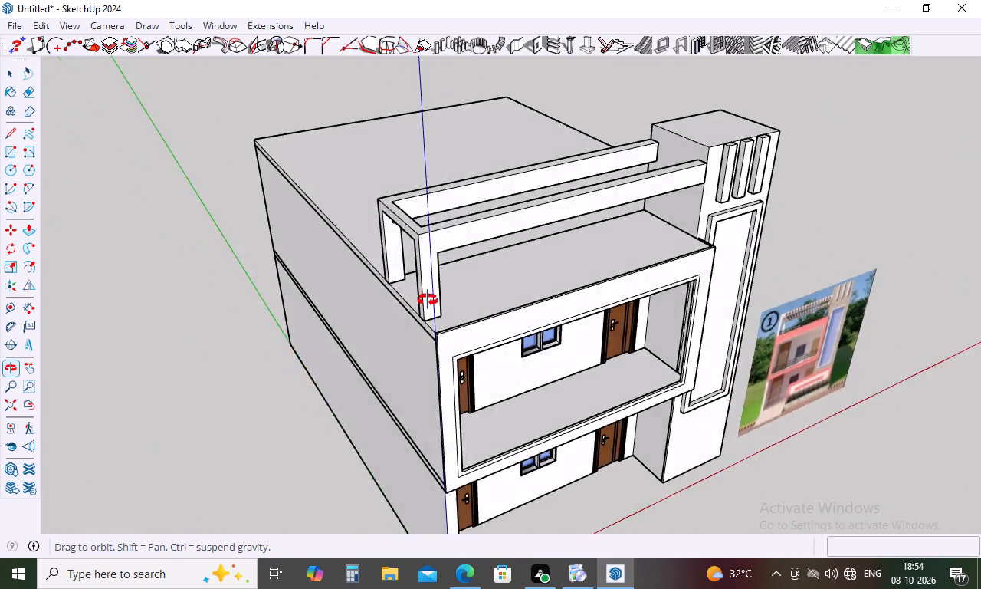
middle_drag(428, 300, 345, 248)
key(space)
middle_drag(487, 312, 389, 317)
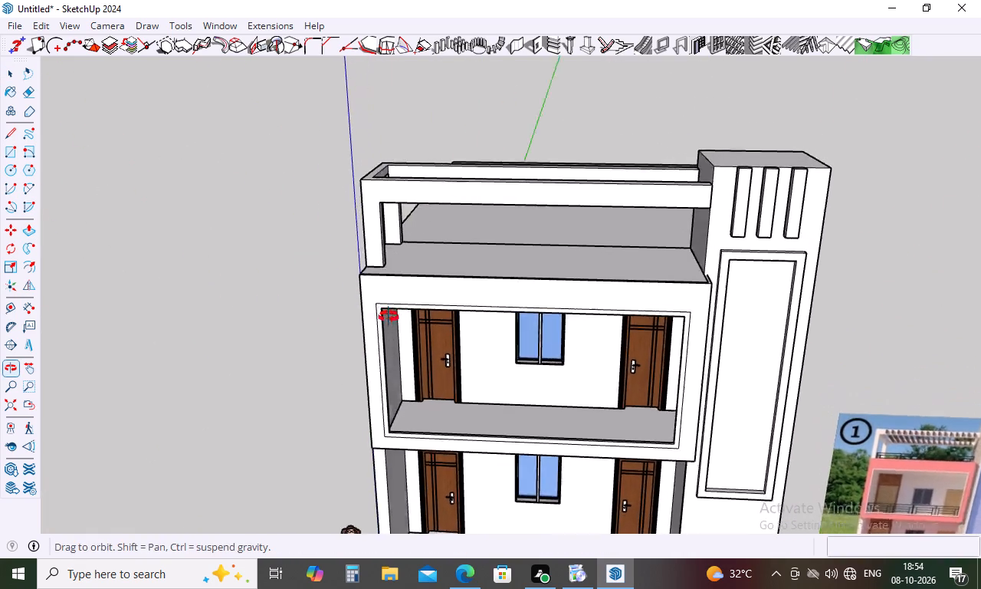
middle_drag(389, 317, 344, 449)
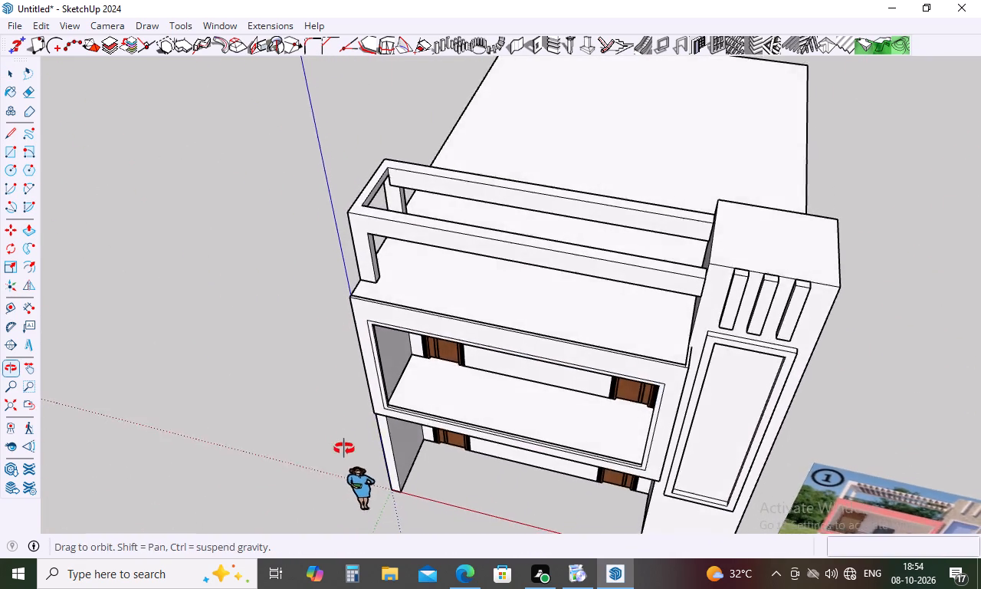
middle_drag(344, 449, 275, 426)
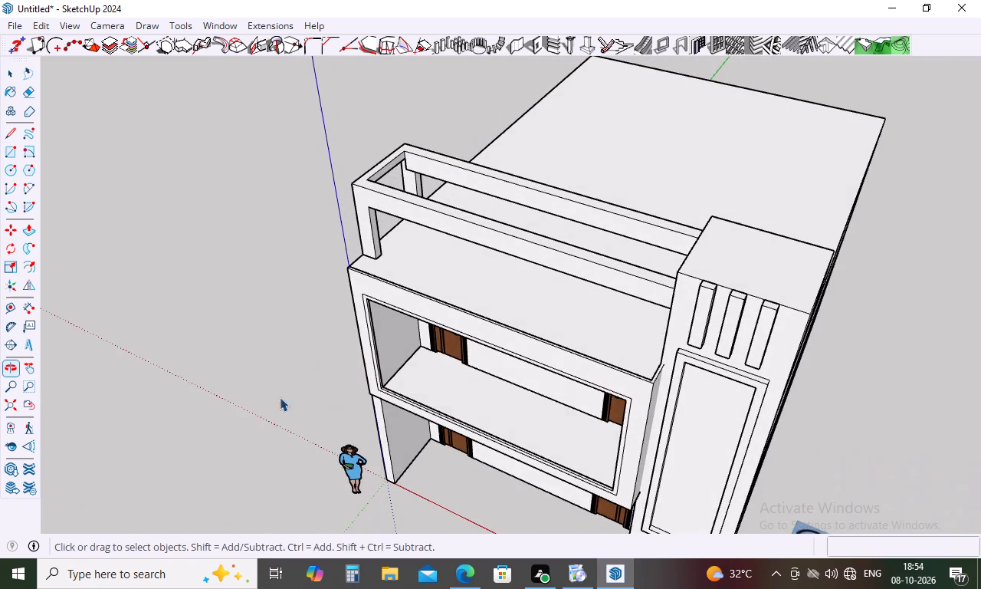
middle_drag(455, 186, 431, 219)
scroll(418, 160, up, 11)
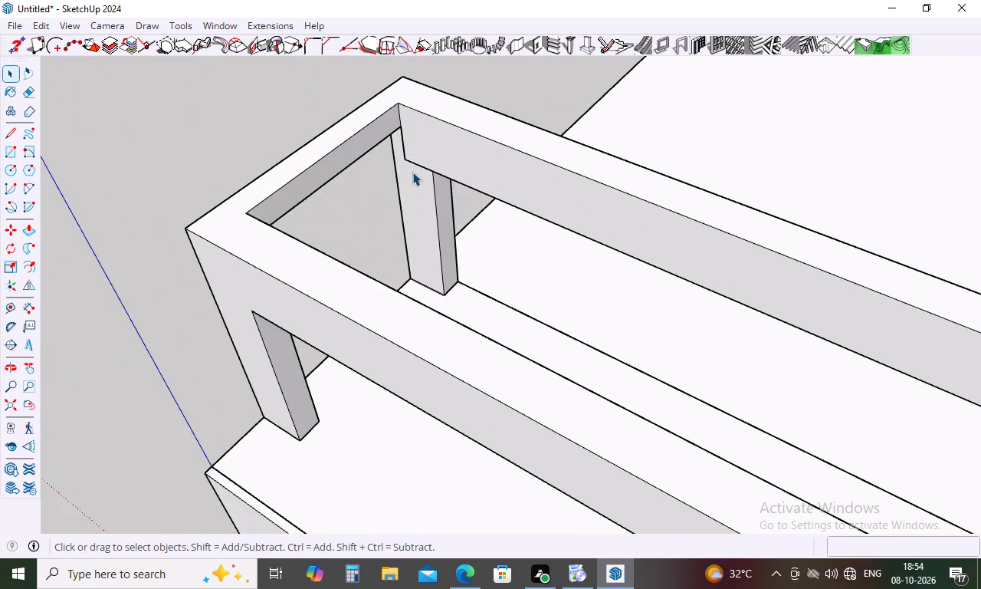
scroll(411, 172, up, 4)
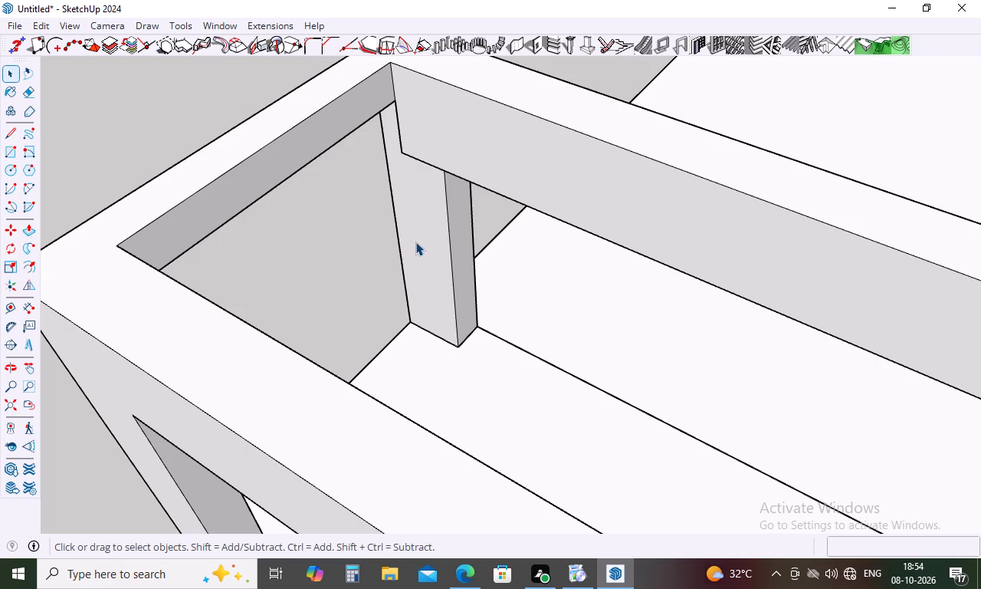
scroll(415, 242, down, 7)
middle_drag(402, 338, 797, 298)
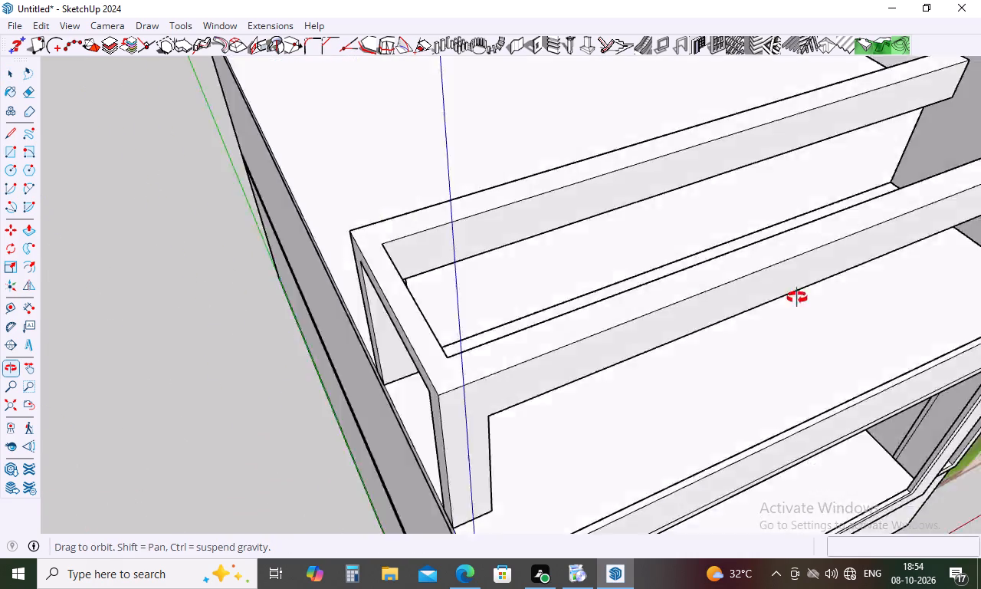
middle_drag(797, 298, 923, 72)
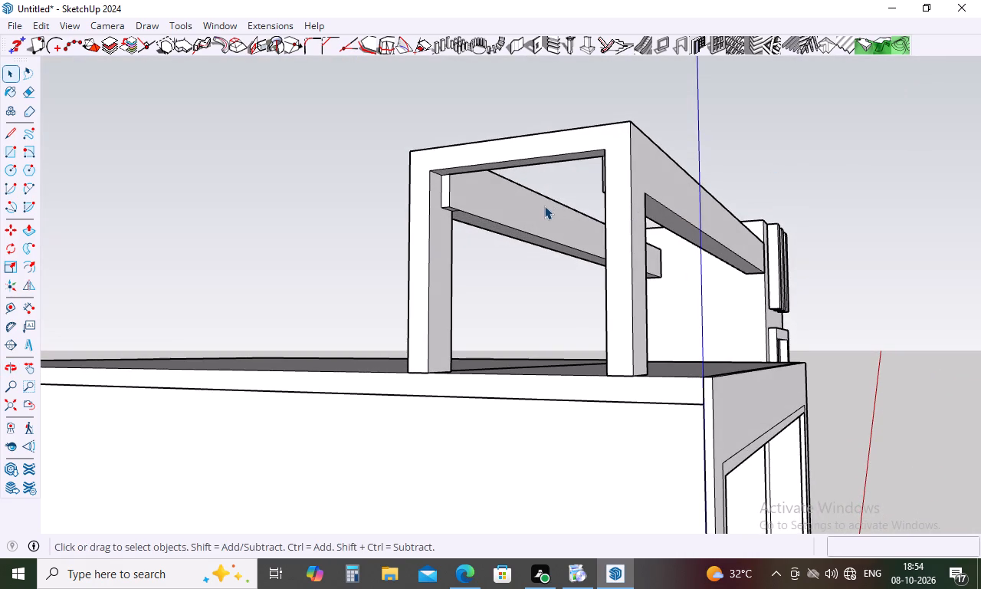
middle_drag(544, 204, 639, 223)
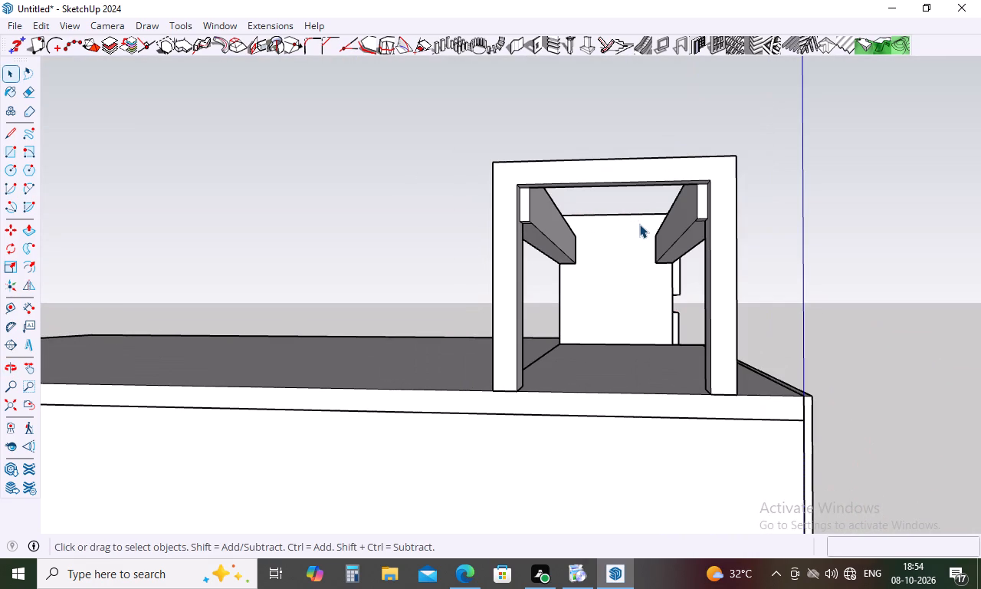
Push the underside of the pergola's end crossbeam down 8 15/16", plus a 1/16" correction, to align with the side beams' undersides.
key(p)
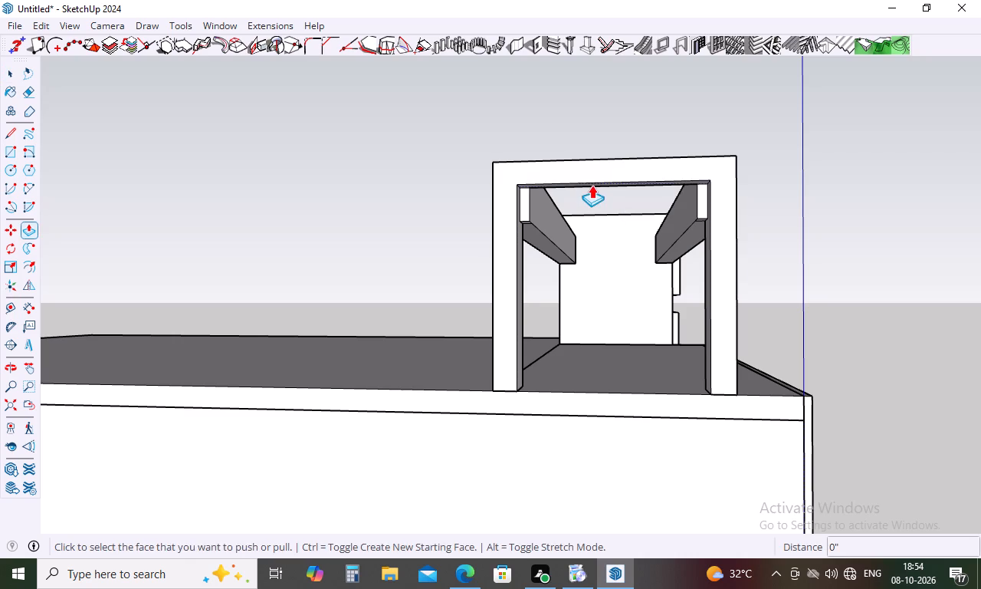
scroll(598, 181, up, 3)
middle_drag(599, 179, 605, 132)
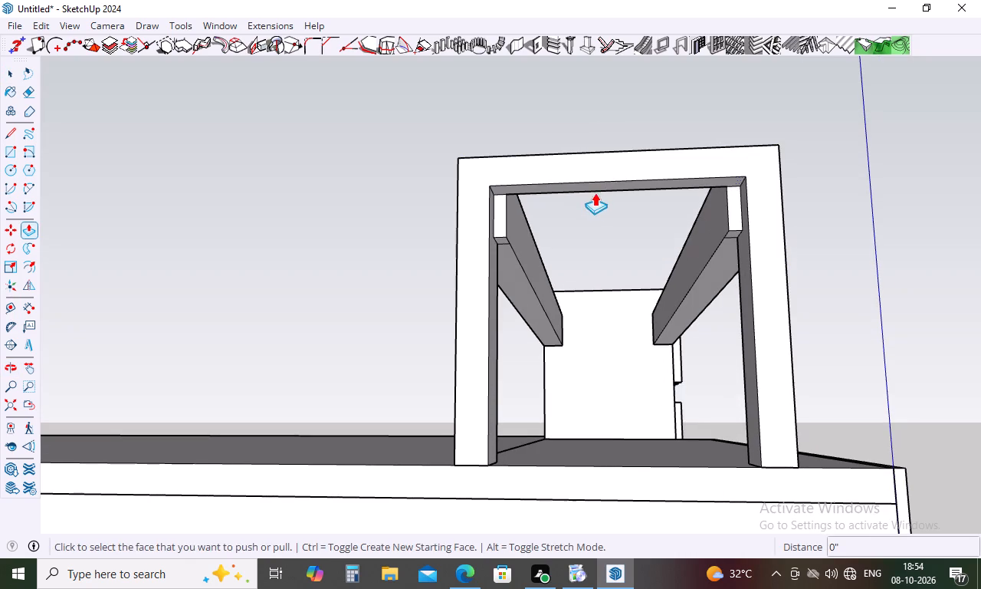
click(600, 185)
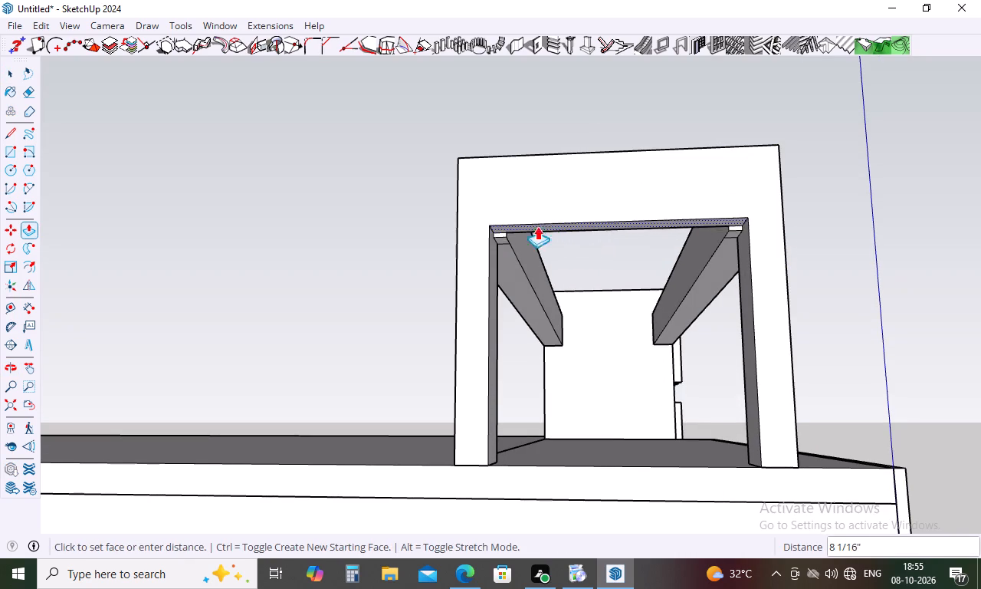
scroll(511, 226, up, 10)
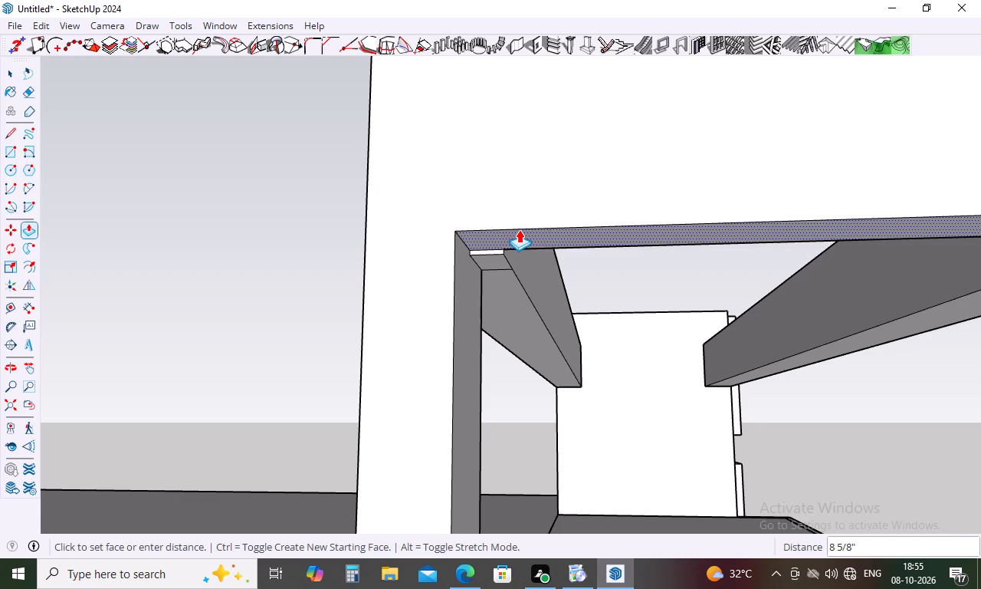
click(520, 234)
middle_drag(559, 259, 552, 230)
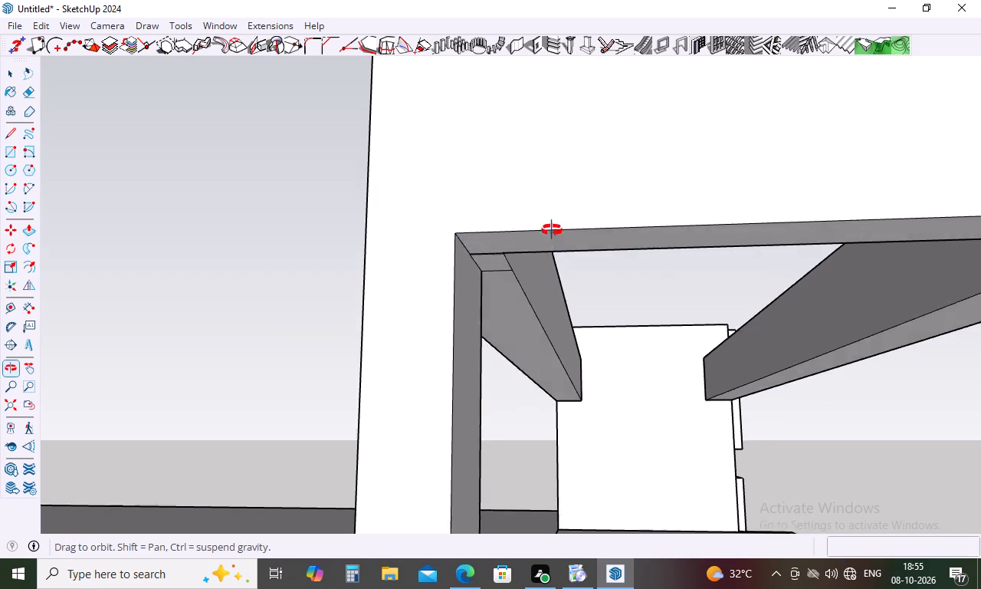
middle_drag(552, 230, 523, 164)
scroll(501, 266, up, 14)
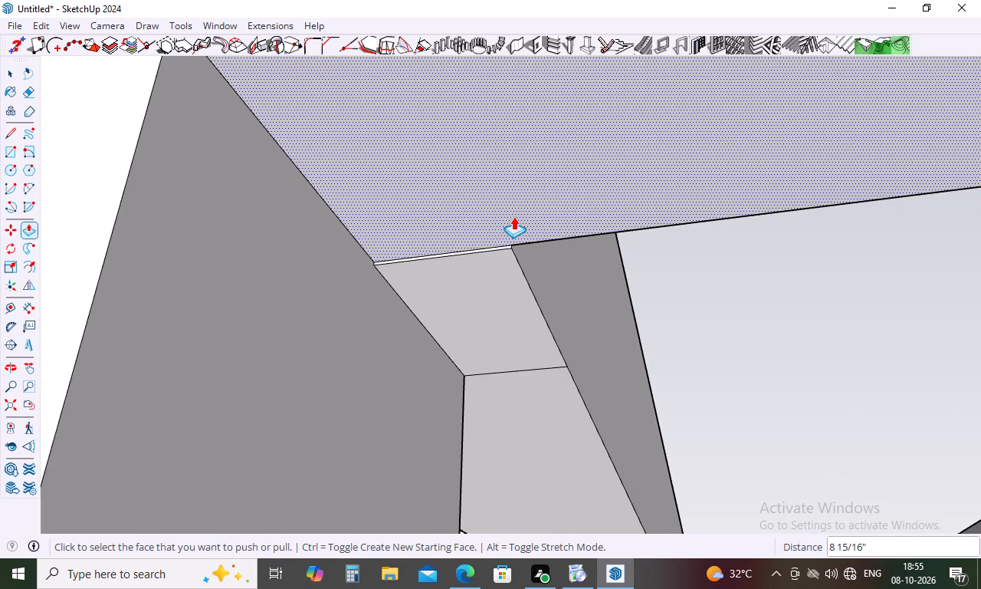
click(513, 216)
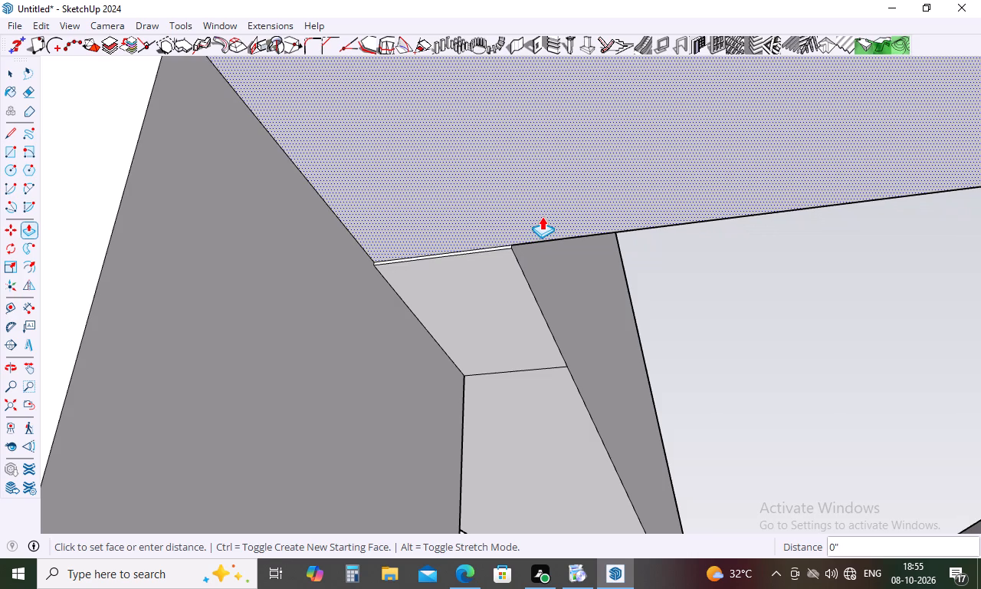
click(542, 218)
Examine the end crossbeam's joints with the posts and both side beams, up close and from below.
scroll(519, 258, up, 8)
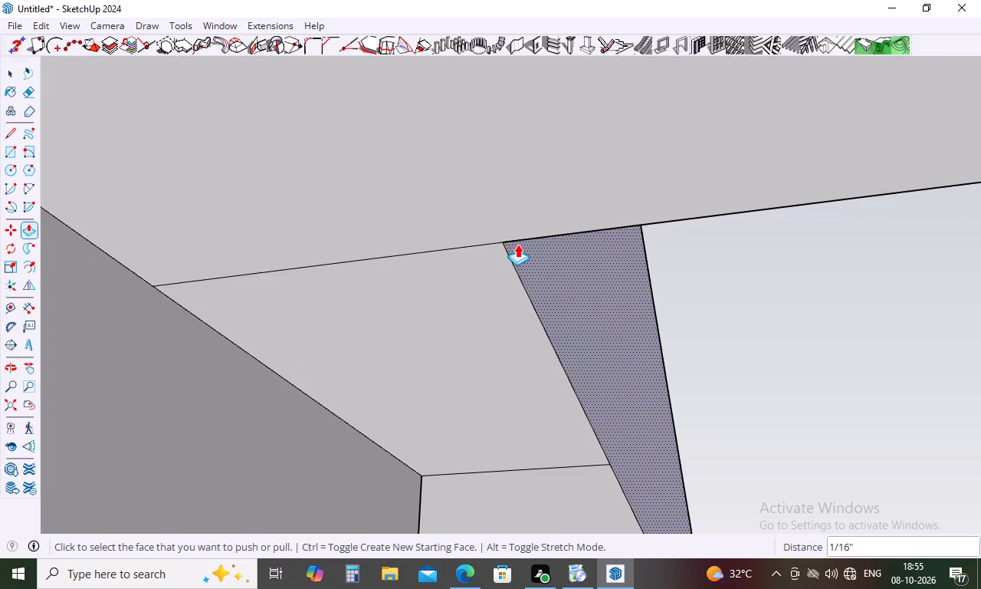
scroll(517, 244, up, 2)
middle_drag(517, 244, 210, 163)
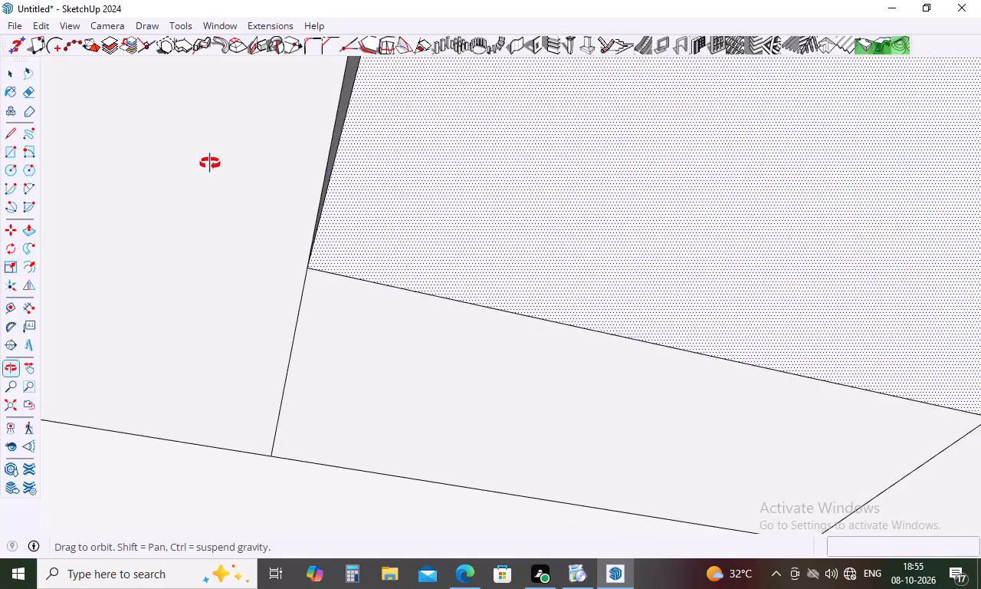
middle_drag(210, 163, 448, 202)
scroll(451, 202, down, 14)
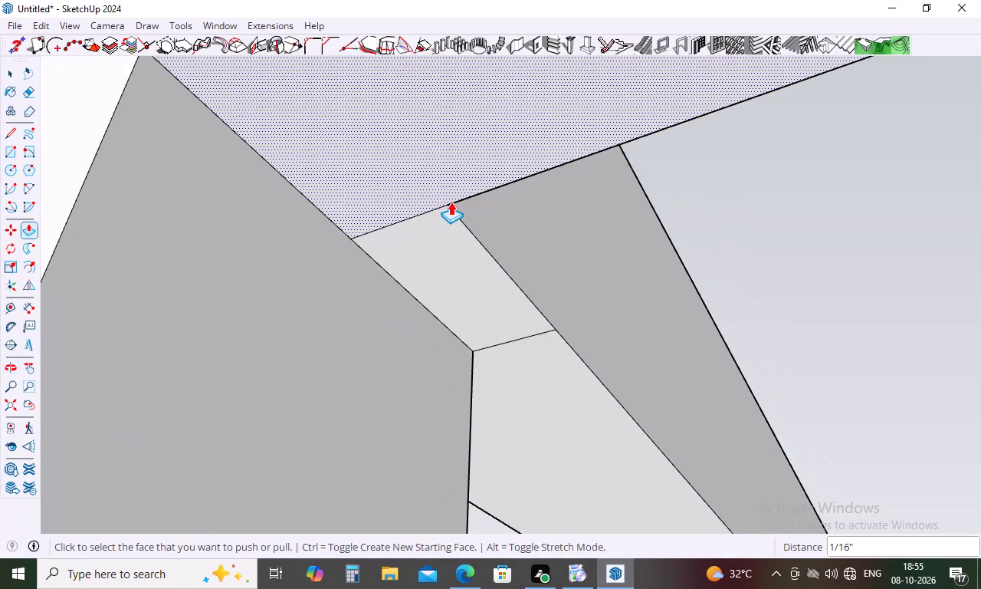
scroll(451, 202, down, 20)
scroll(467, 195, down, 3)
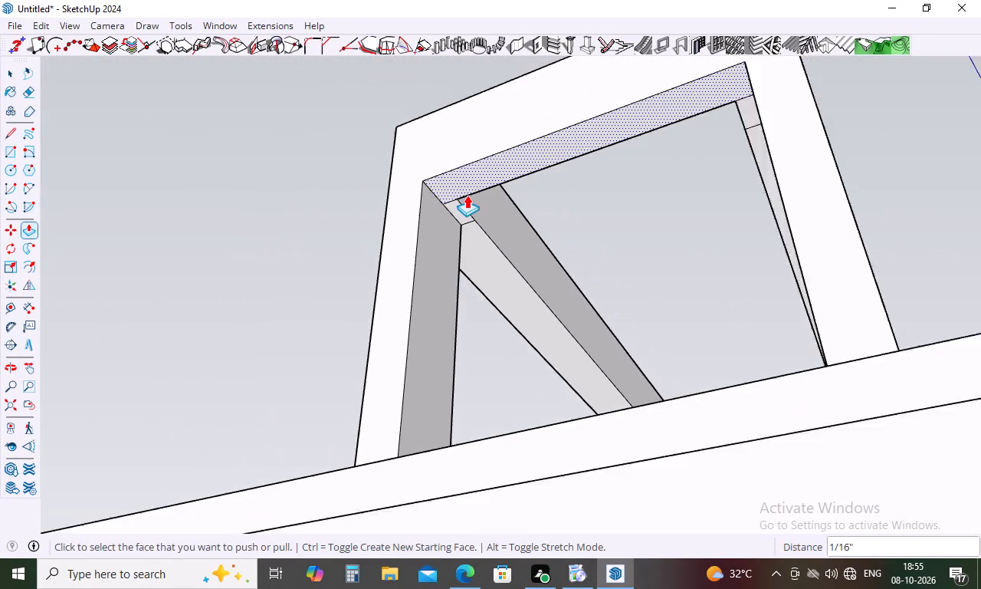
scroll(467, 195, down, 2)
middle_drag(544, 212, 665, 270)
scroll(770, 226, up, 5)
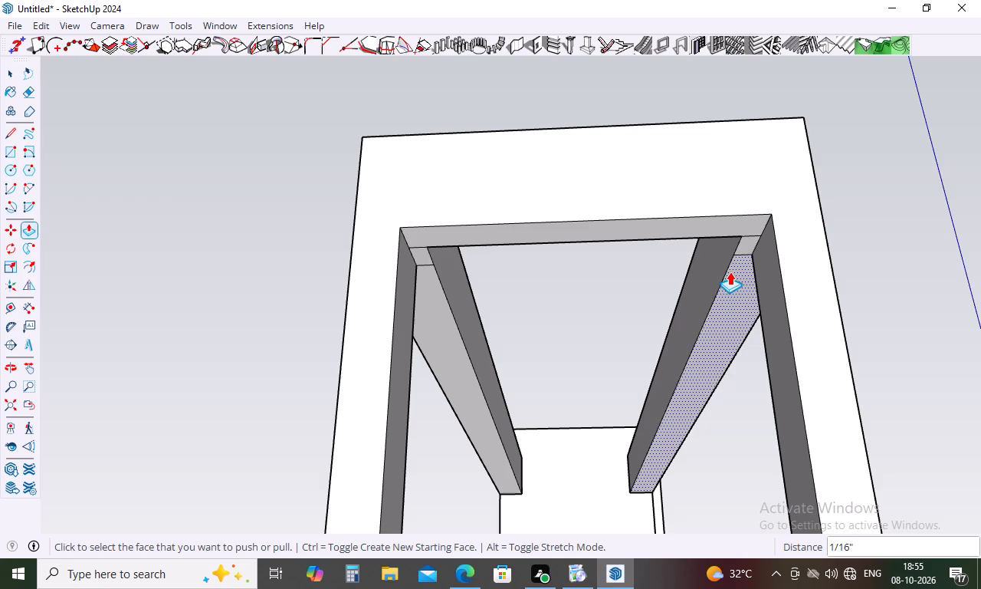
scroll(729, 255, down, 5)
middle_drag(728, 255, 673, 291)
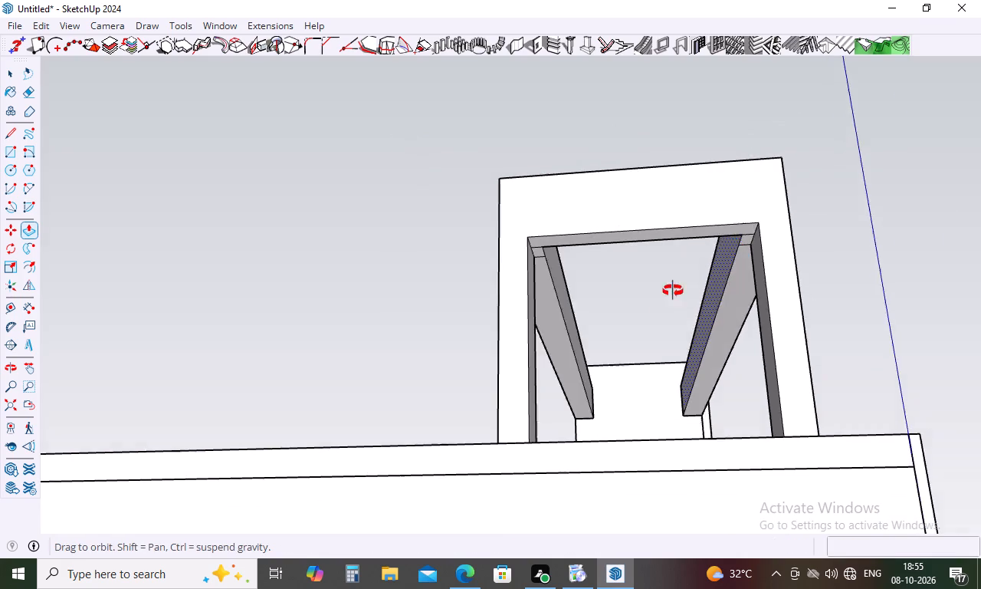
middle_drag(673, 291, 158, 303)
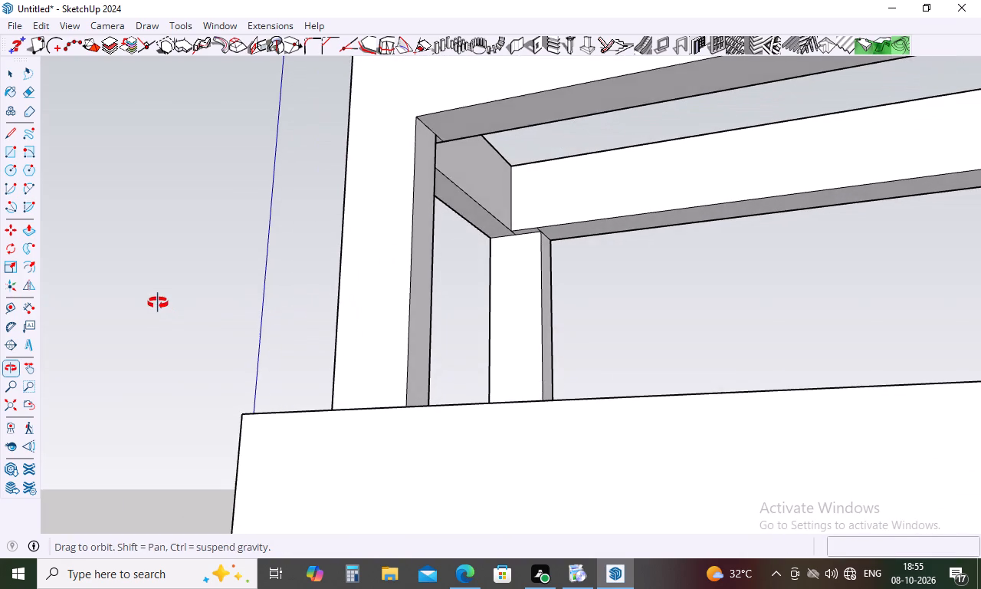
middle_drag(158, 303, 824, 362)
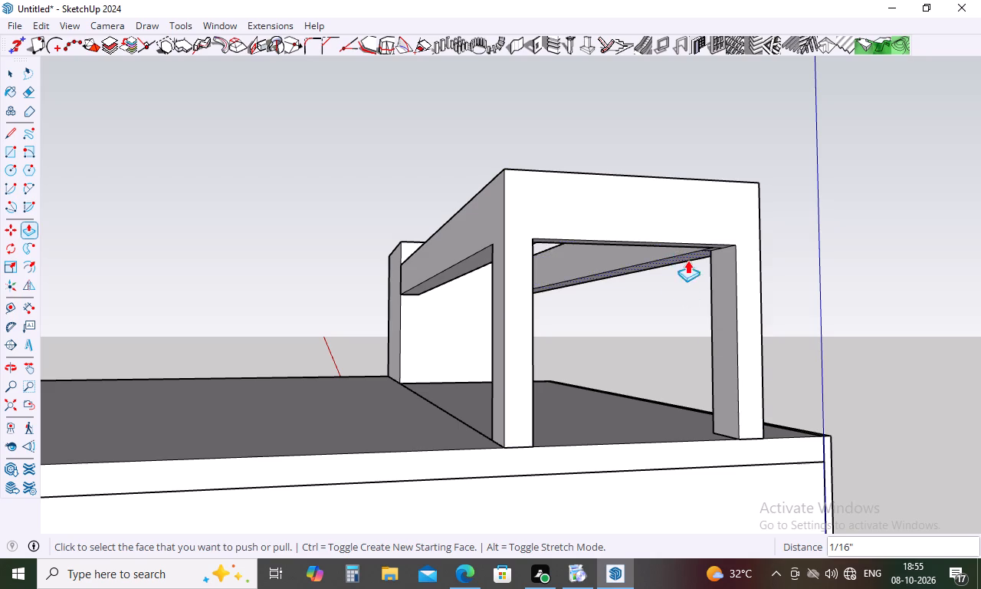
Push the front side beam's inner face back 2 5/8", in line with the front post's inner face.
middle_drag(699, 276, 782, 271)
scroll(665, 253, up, 10)
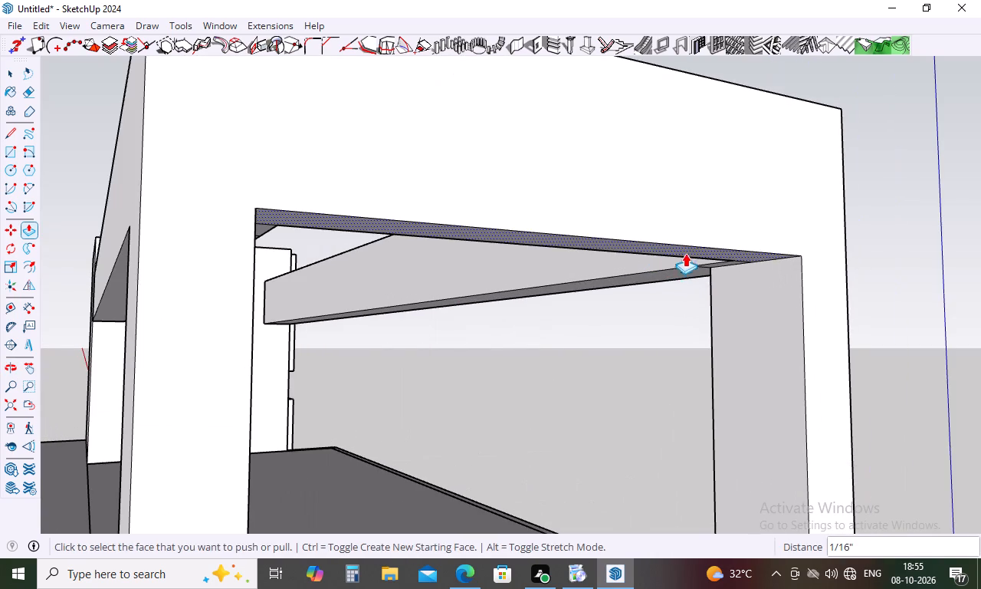
click(681, 265)
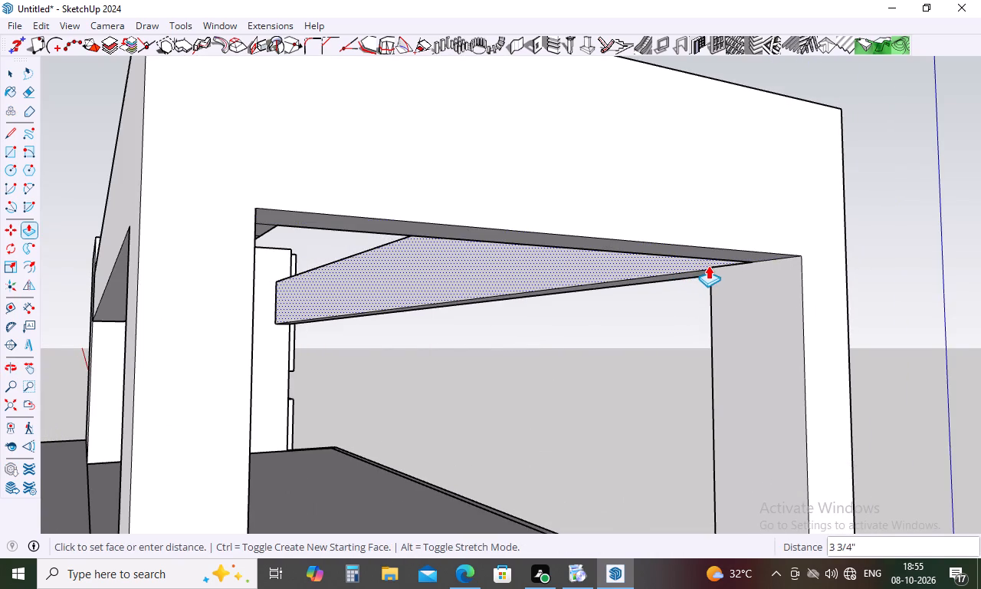
click(772, 281)
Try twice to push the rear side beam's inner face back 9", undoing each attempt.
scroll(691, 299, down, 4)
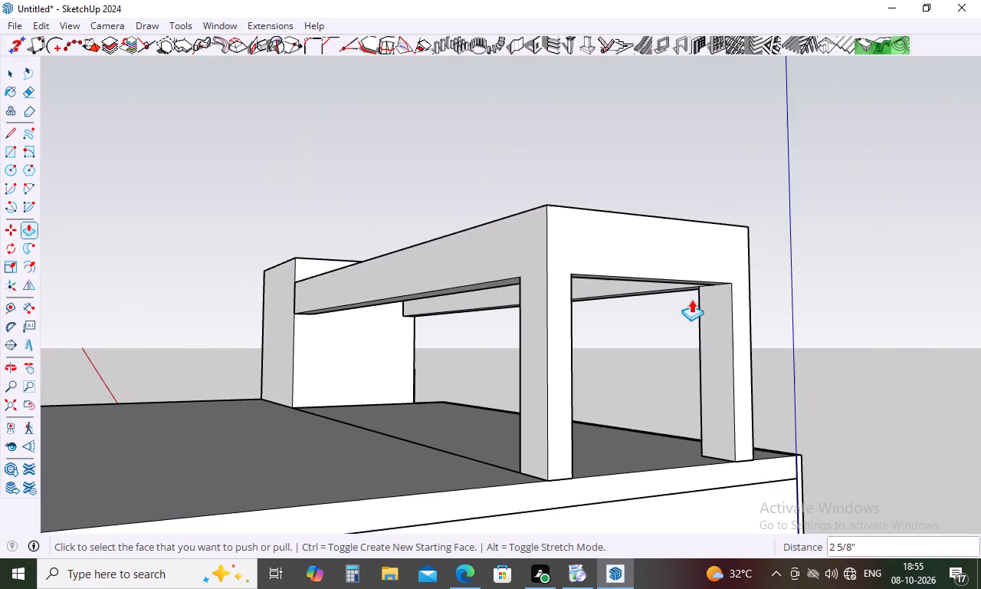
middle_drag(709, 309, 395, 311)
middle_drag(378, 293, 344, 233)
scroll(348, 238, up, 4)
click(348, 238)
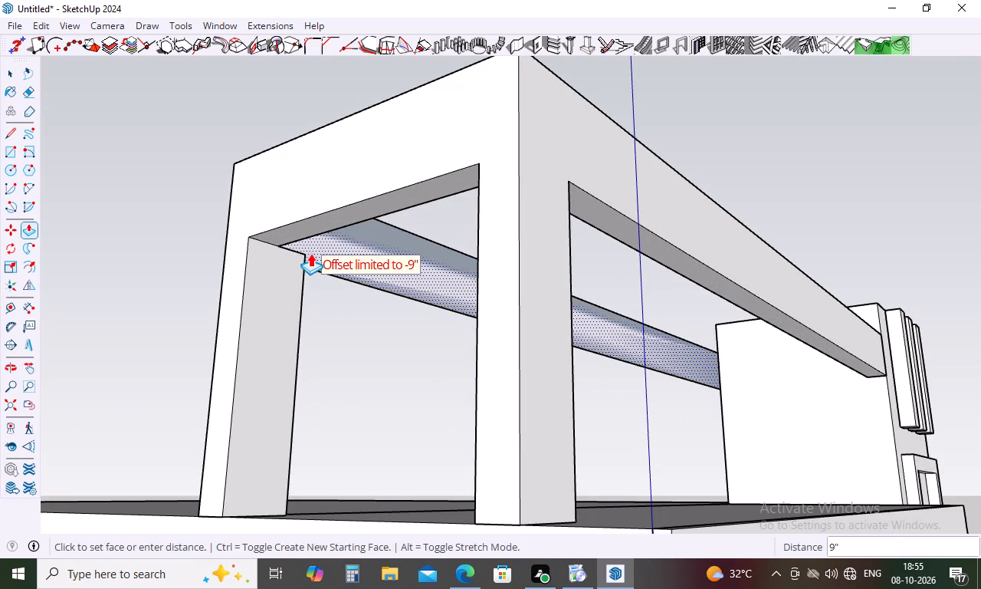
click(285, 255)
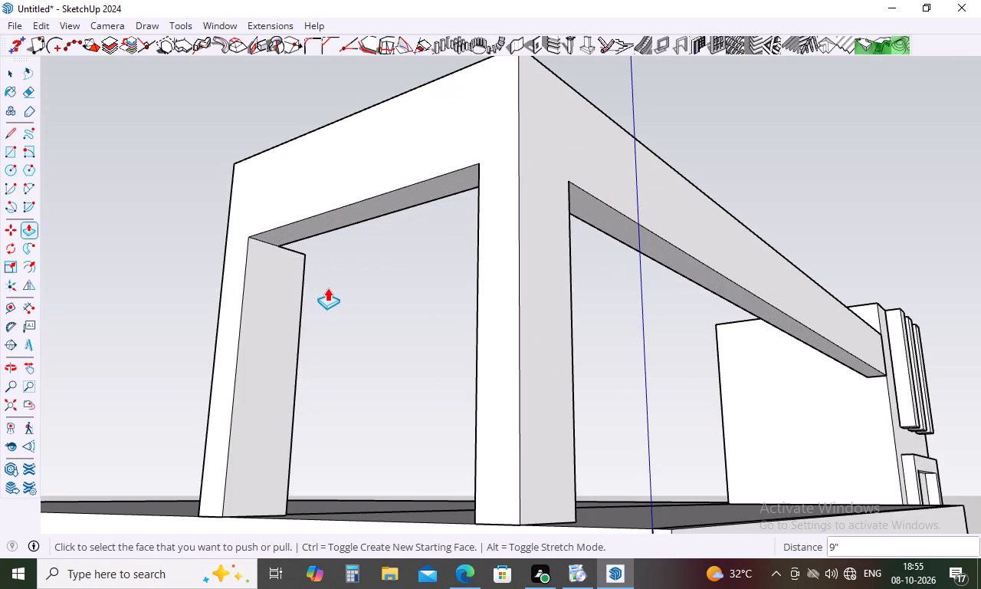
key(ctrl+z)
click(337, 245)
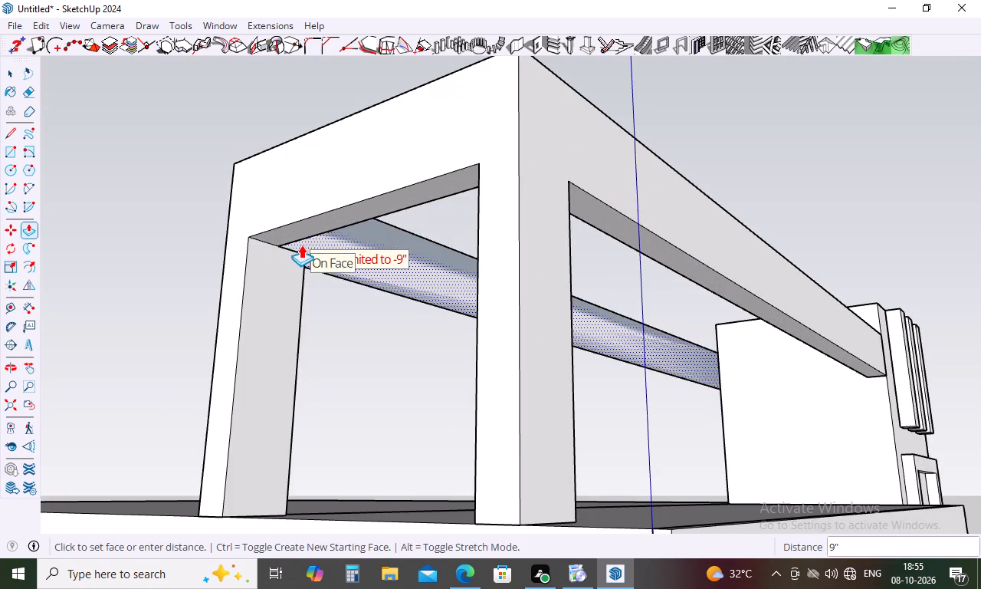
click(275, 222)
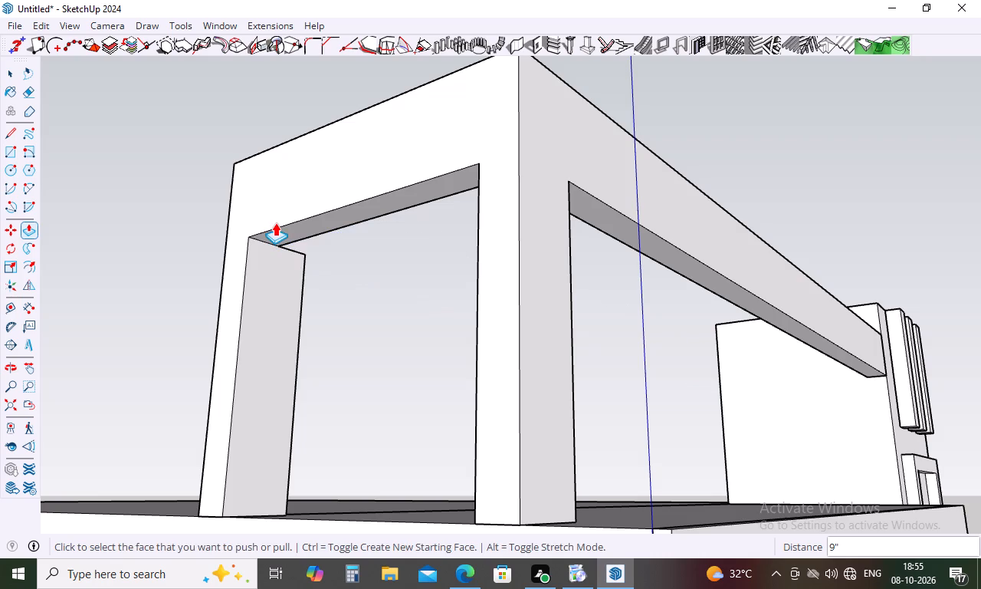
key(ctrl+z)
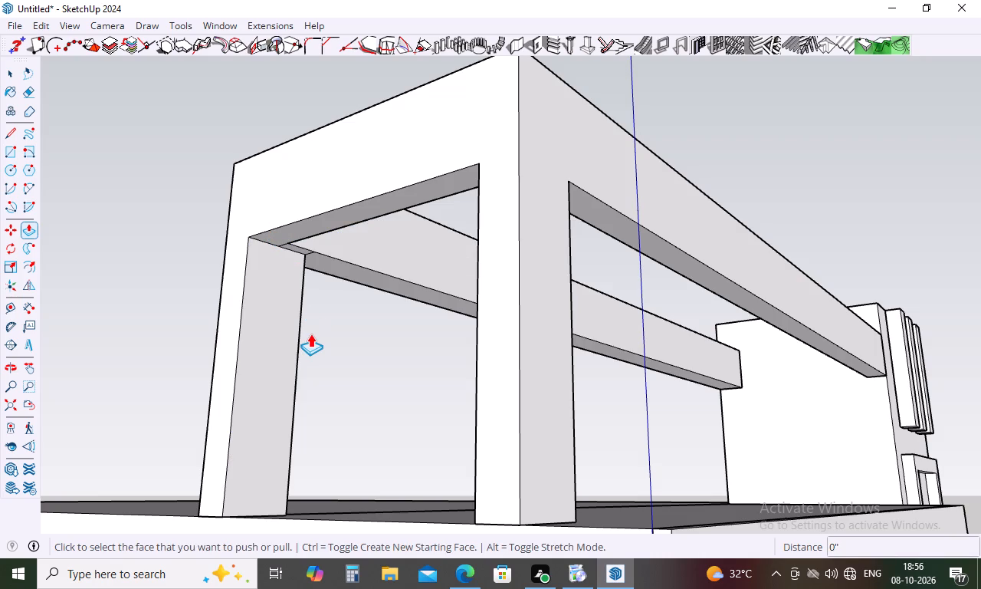
Push the rear side beam's inner face back in small adjustments, finishing with 1/4", to sit flush with the rear post's inner face.
scroll(310, 334, down, 3)
middle_drag(312, 334, 150, 436)
middle_drag(376, 306, 209, 412)
scroll(329, 276, up, 9)
click(342, 285)
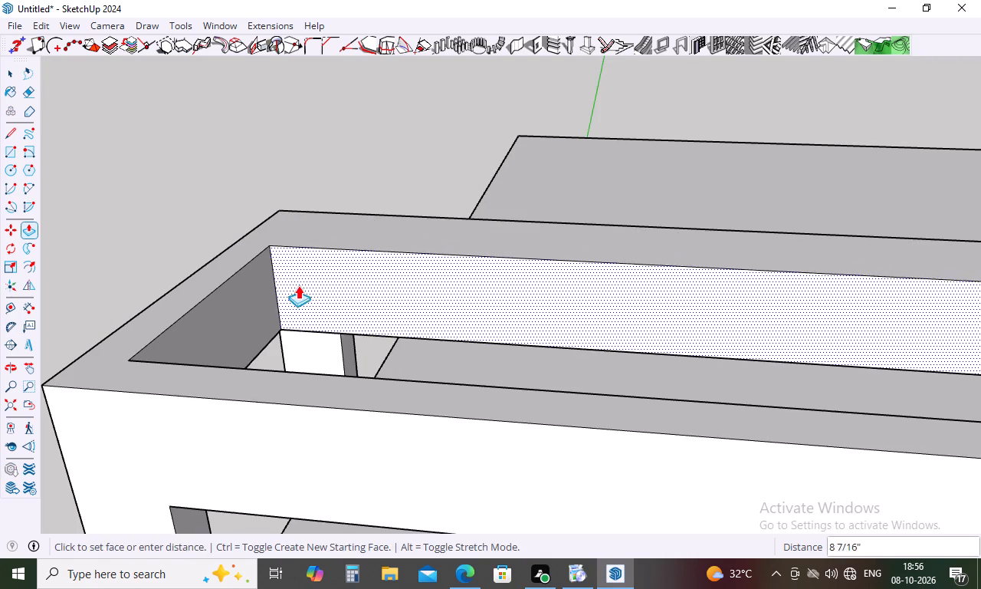
click(353, 282)
scroll(334, 300, up, 11)
click(348, 288)
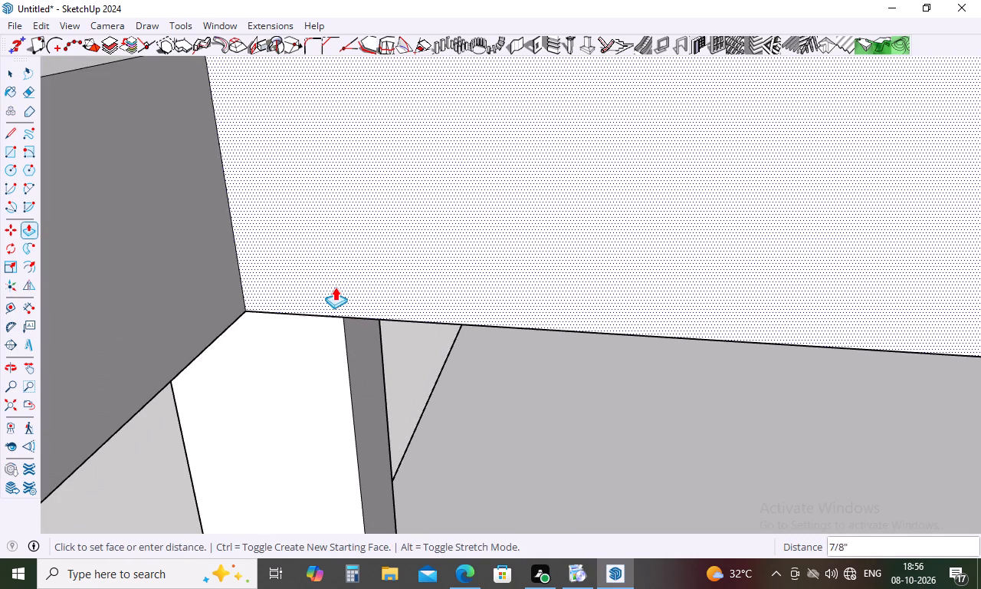
click(338, 282)
scroll(339, 291, up, 2)
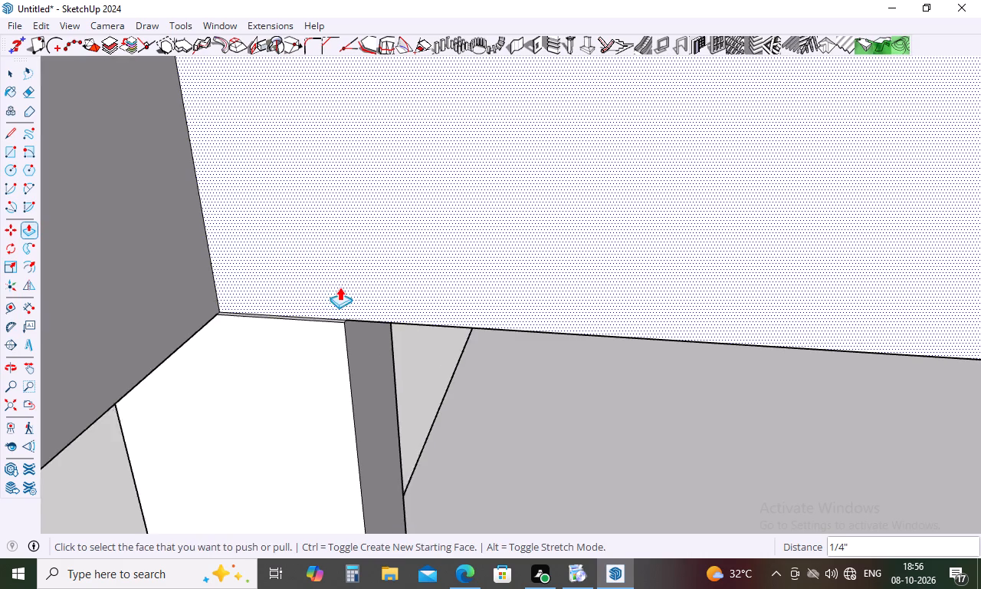
scroll(340, 287, up, 9)
click(358, 318)
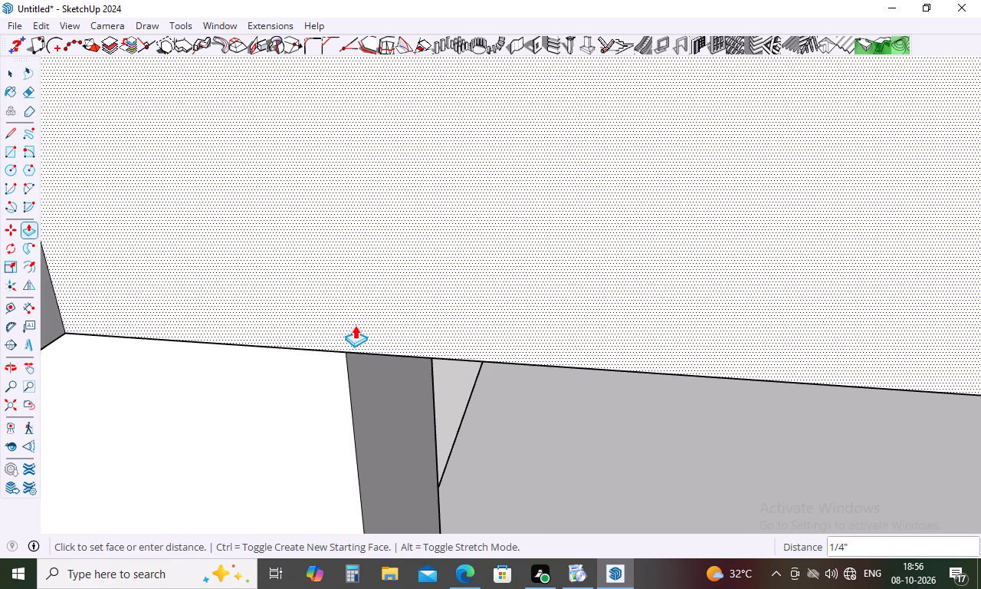
click(355, 326)
Examine the pergola frame from the front and compare the whole facade with the reference photo.
scroll(392, 304, down, 8)
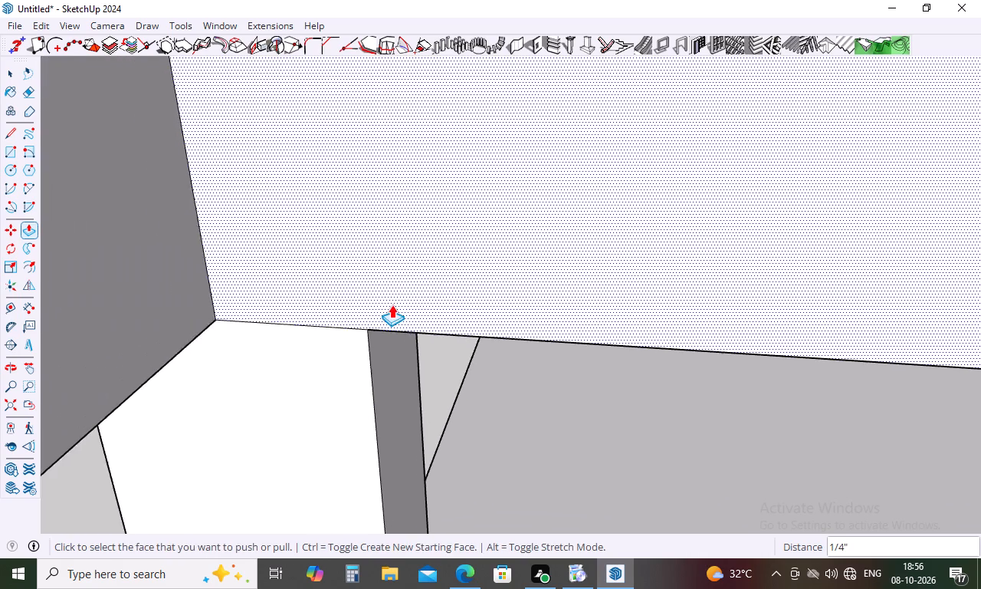
scroll(392, 304, down, 18)
scroll(392, 304, down, 5)
middle_drag(392, 379, 430, 370)
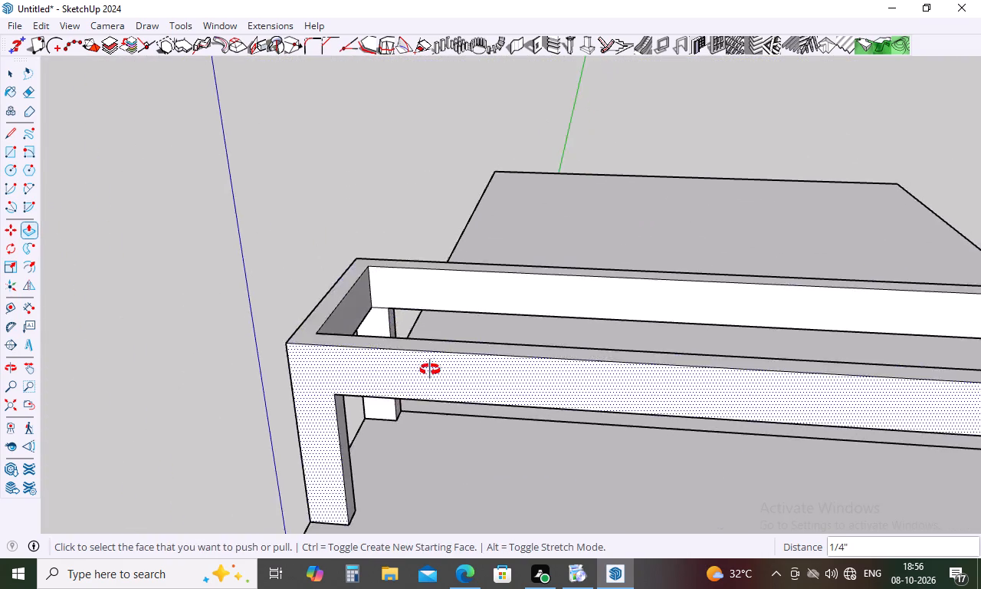
middle_drag(430, 370, 472, 281)
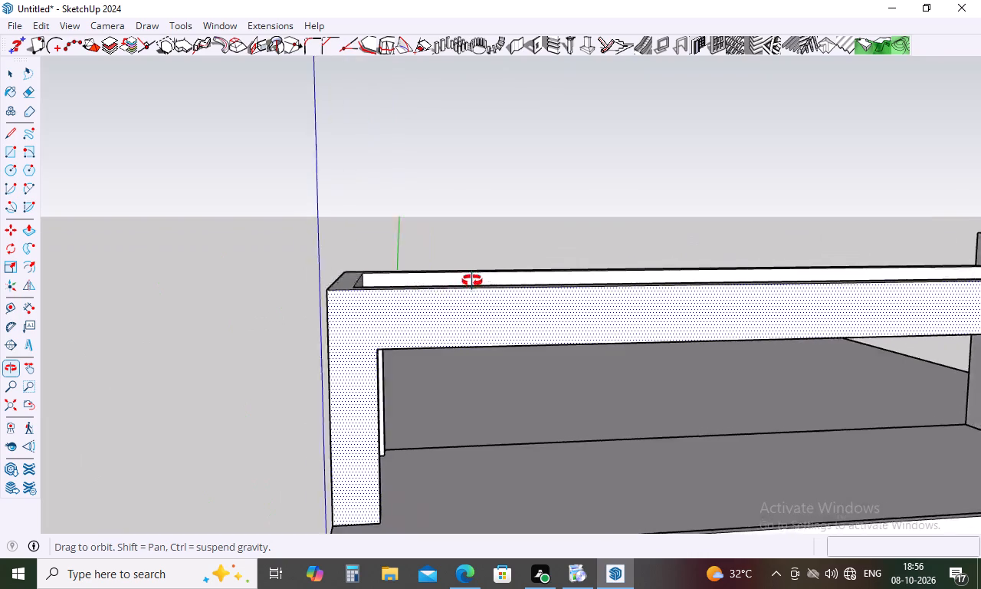
middle_drag(472, 281, 373, 265)
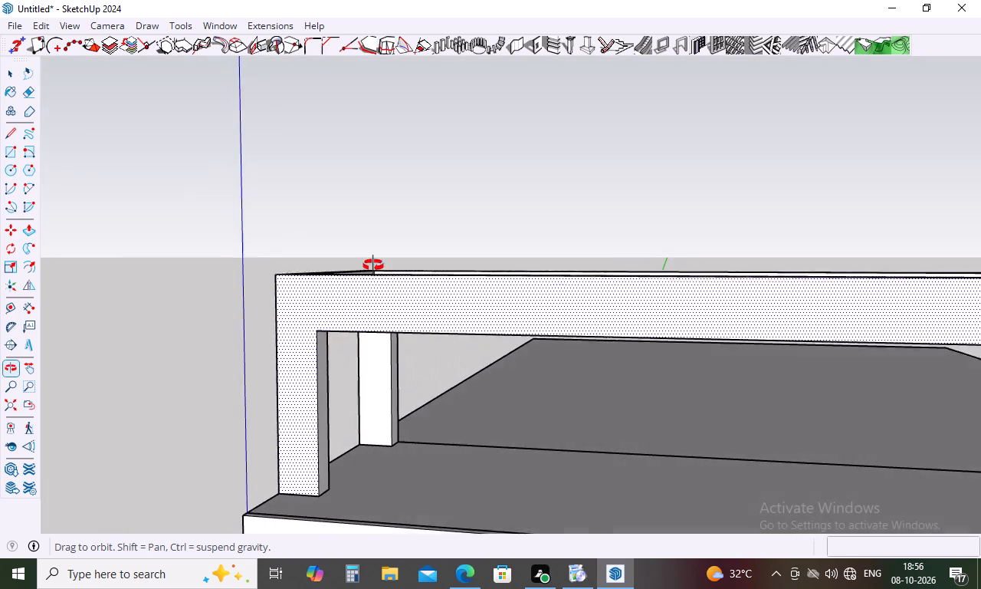
middle_drag(373, 265, 375, 262)
scroll(380, 247, down, 9)
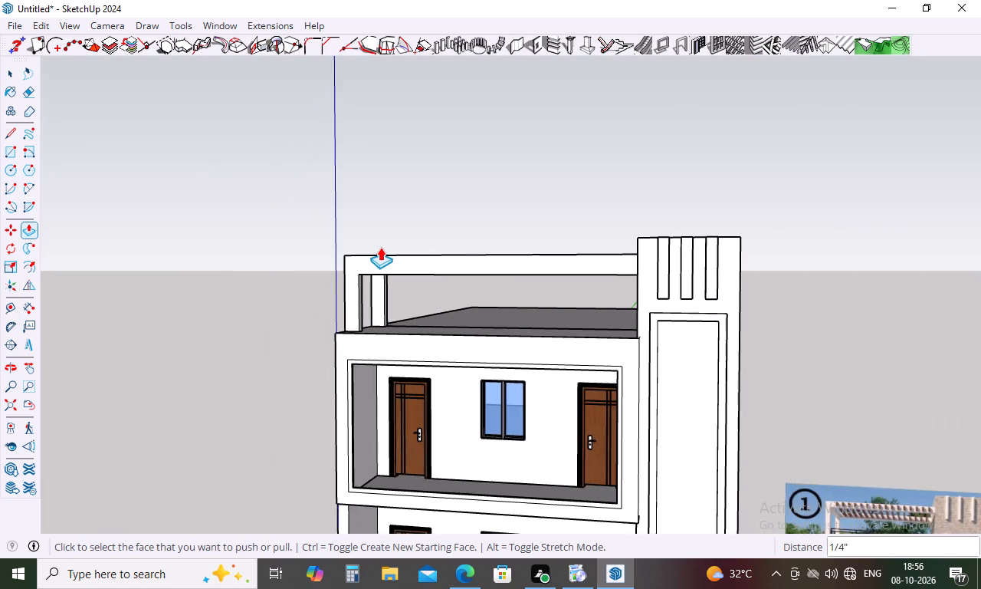
scroll(380, 247, down, 5)
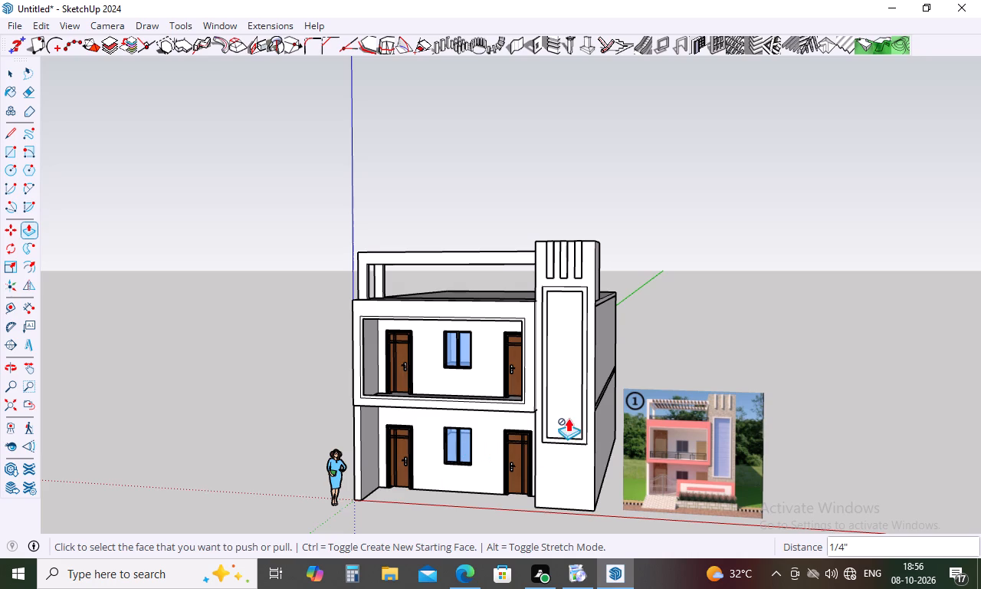
middle_drag(507, 353, 528, 354)
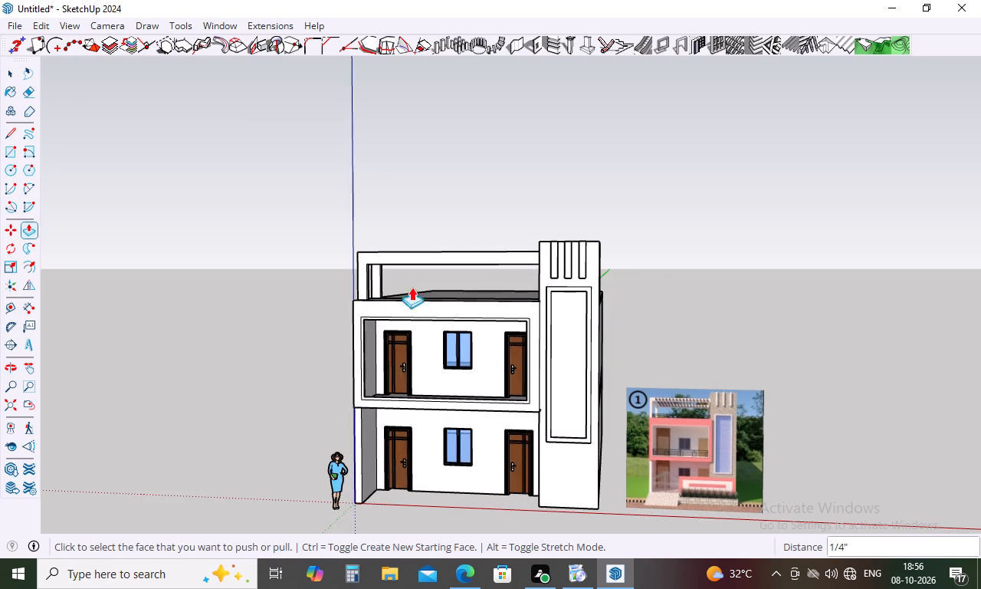
middle_drag(416, 254, 438, 202)
scroll(388, 268, up, 3)
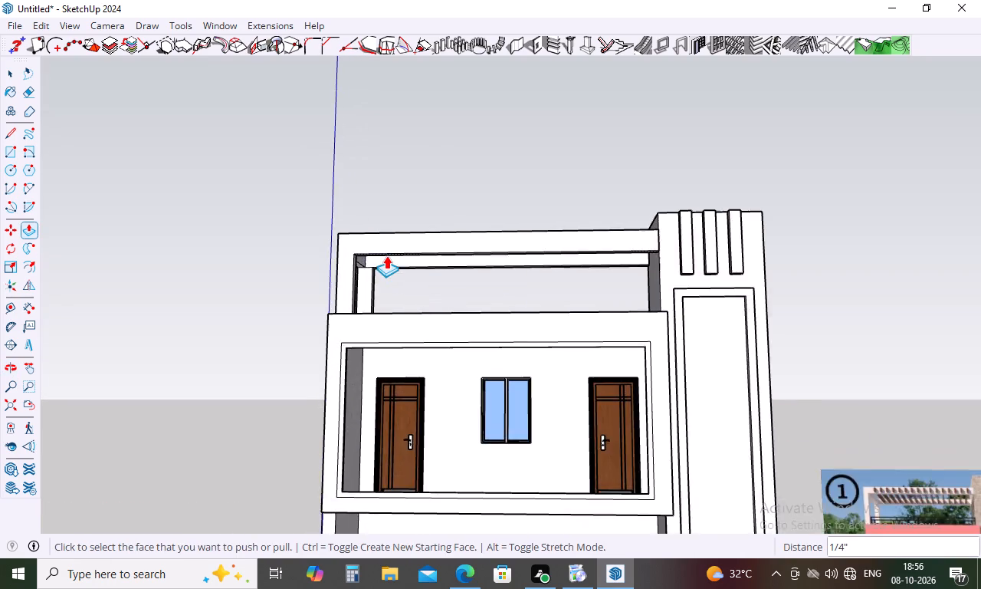
Erase the leftover seam edge where the pergola's rear post meets the rear side beam's inner face.
scroll(386, 255, up, 6)
key(Escape)
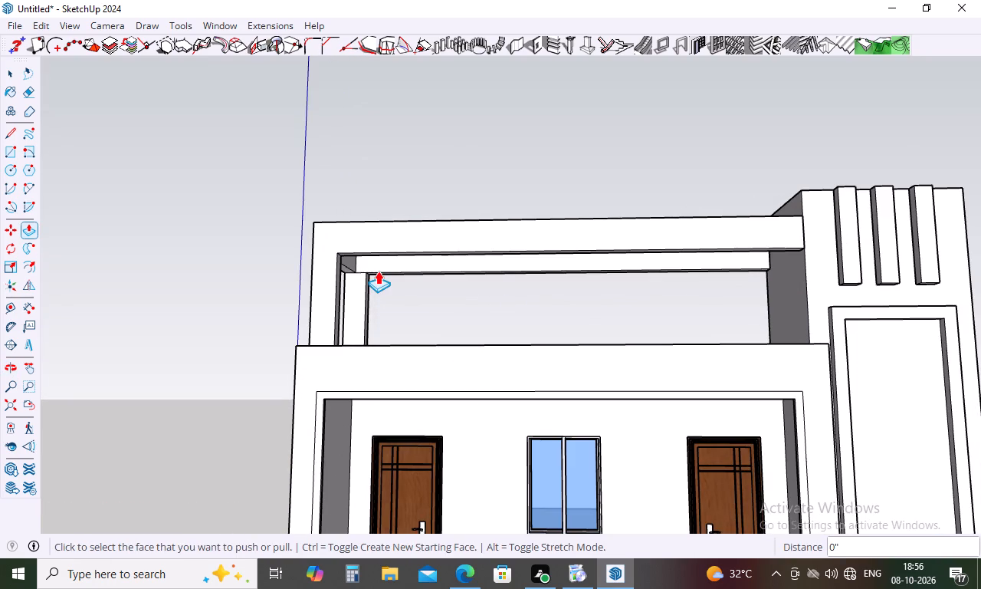
key(e)
scroll(369, 267, up, 4)
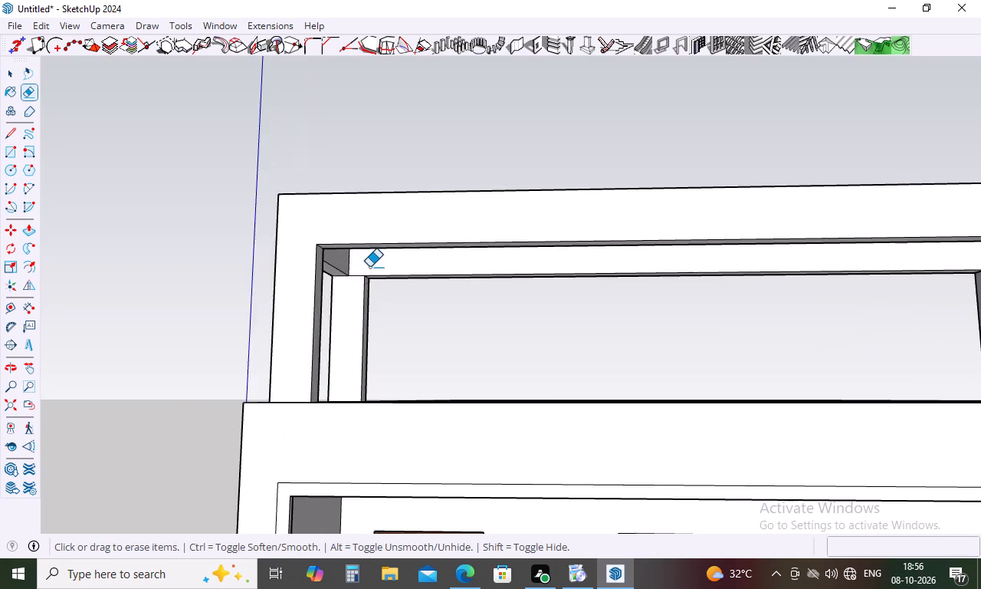
scroll(363, 282, up, 9)
click(344, 268)
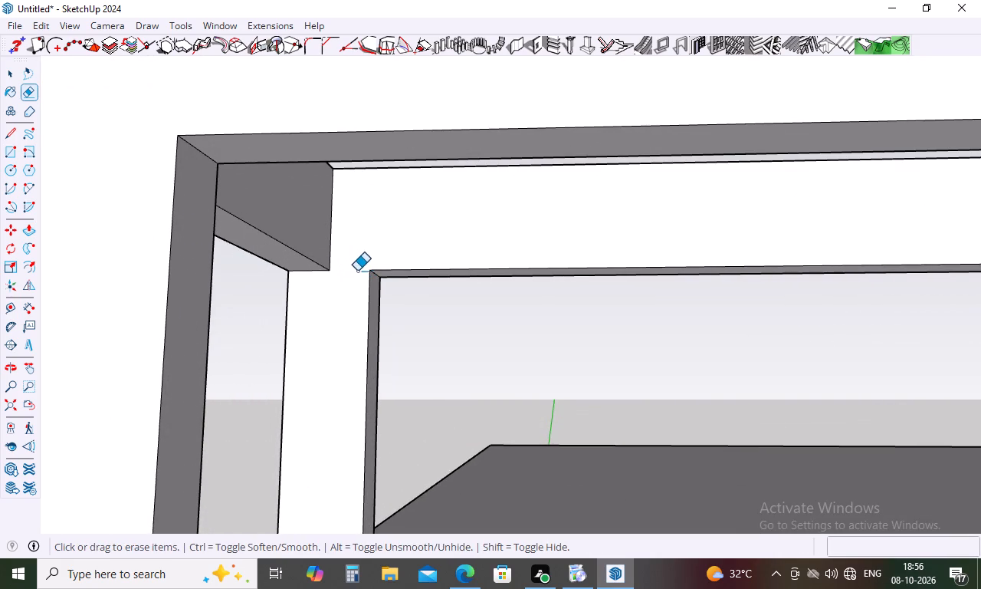
Erase the leftover seam edge where the pergola's front post meets the front side beam's inner face.
scroll(359, 269, down, 8)
middle_drag(364, 272, 159, 547)
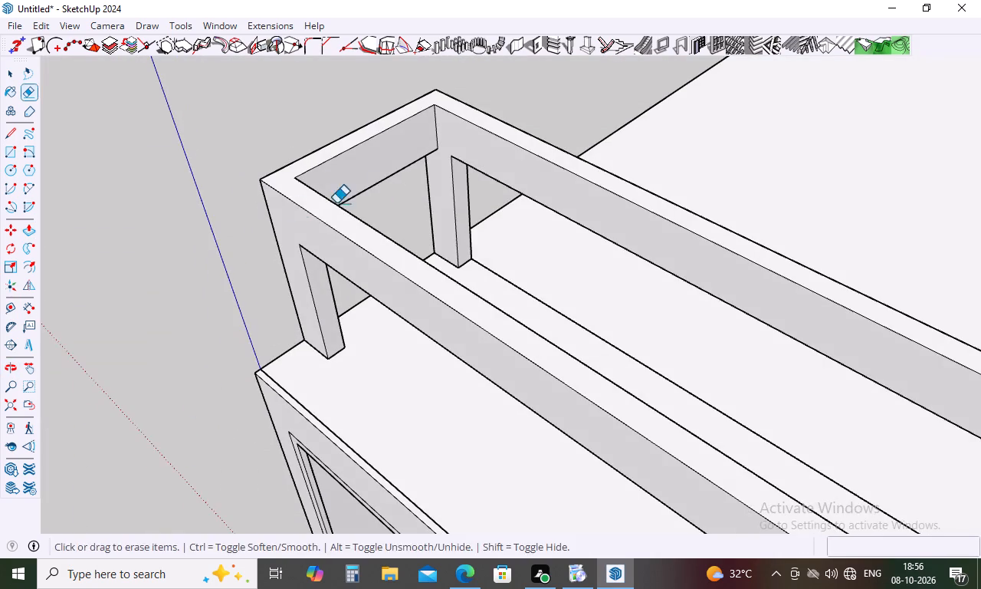
middle_drag(373, 196, 84, 138)
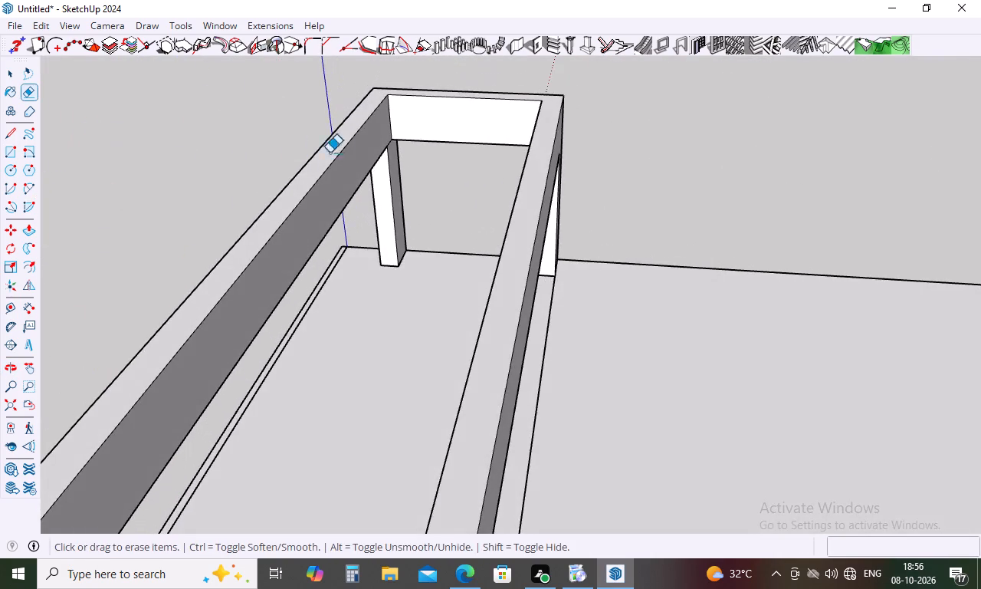
scroll(344, 144, up, 14)
click(281, 136)
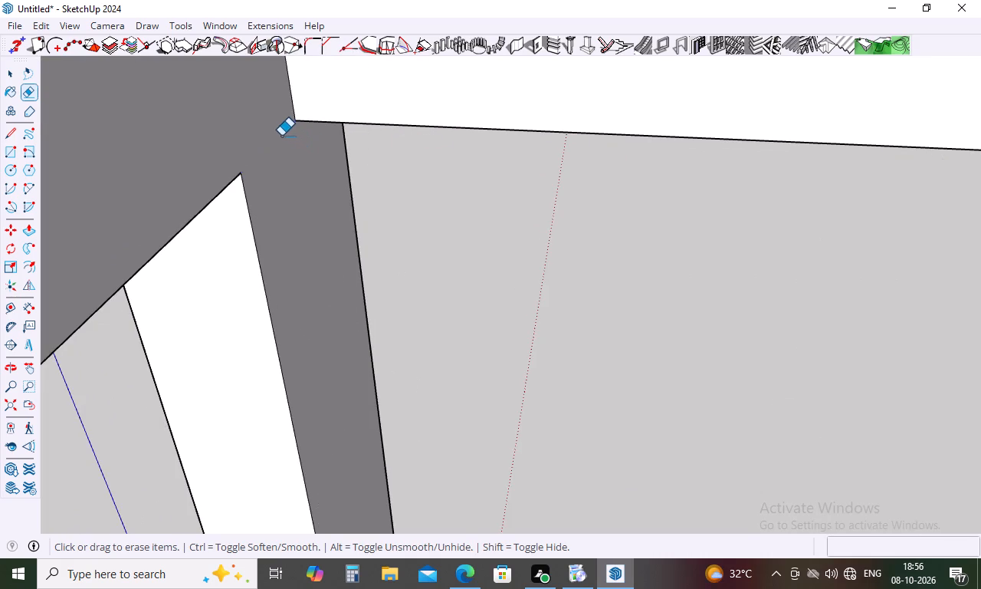
scroll(307, 147, down, 15)
scroll(310, 156, down, 6)
middle_drag(313, 222, 369, 259)
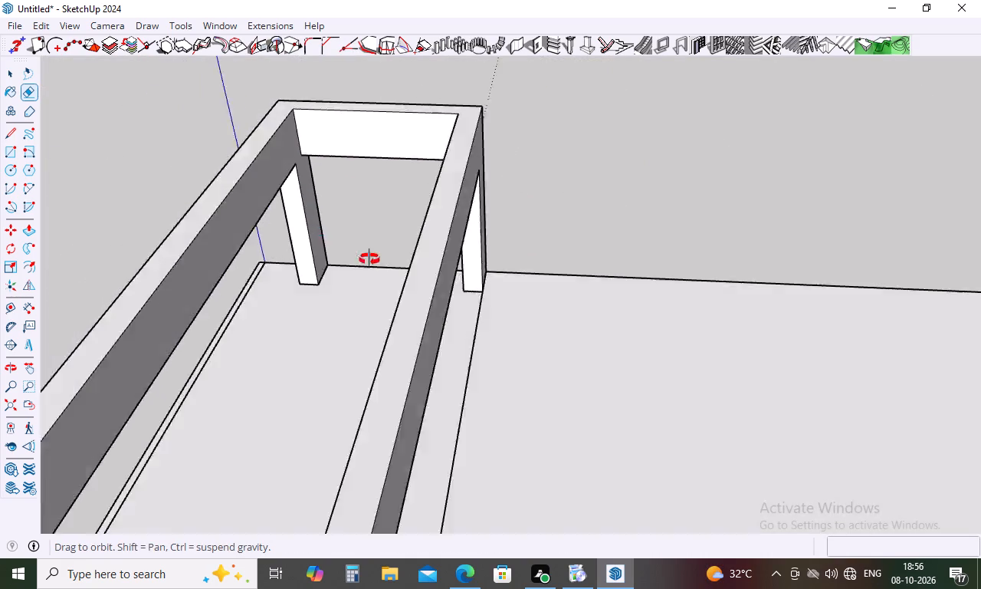
middle_drag(369, 259, 798, 168)
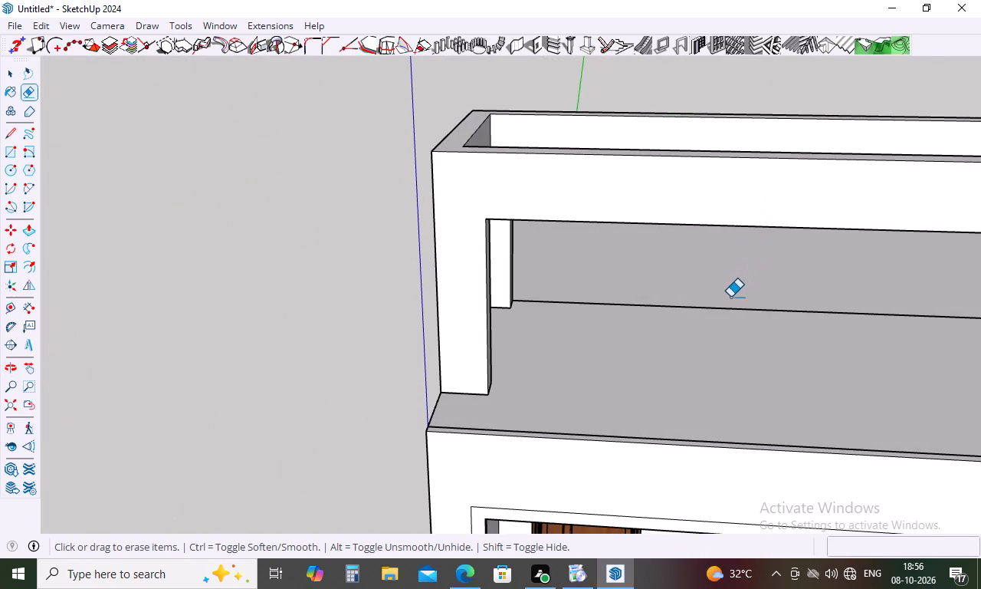
key(Escape)
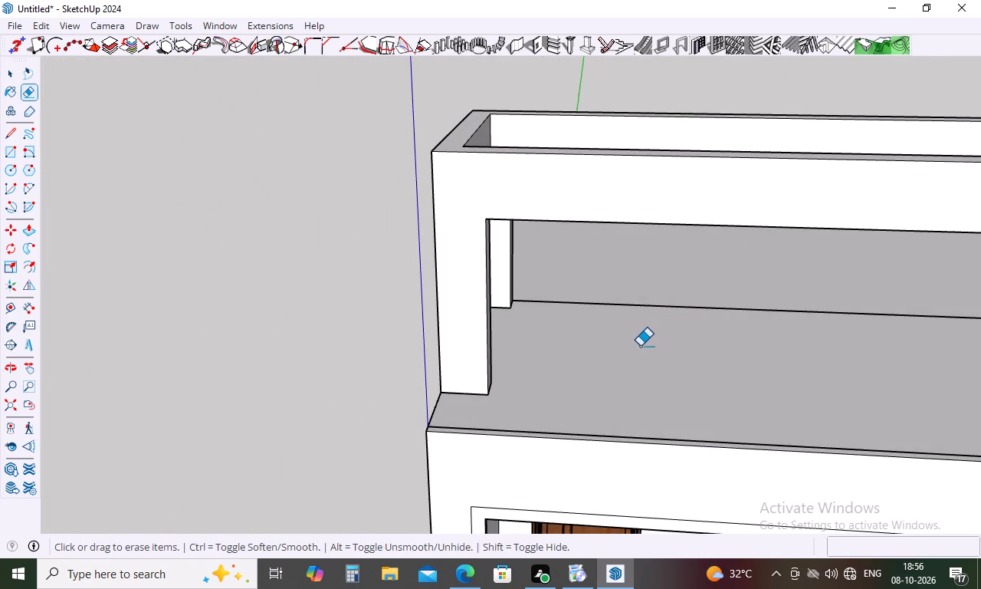
Select the whole connected pergola frame and make it a group.
key(space)
triple_click(565, 189)
click(565, 189)
right_click(565, 189)
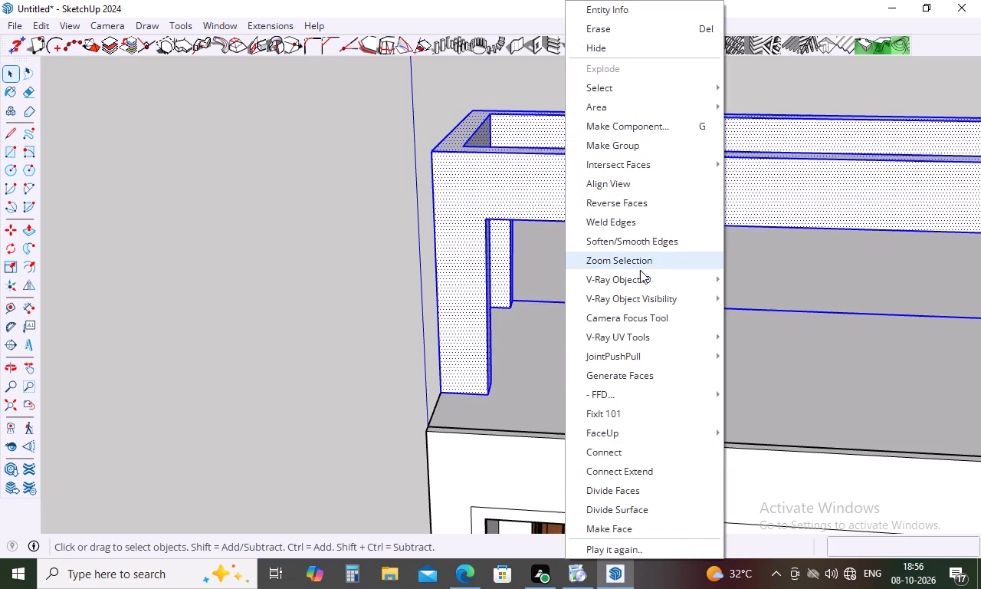
click(664, 153)
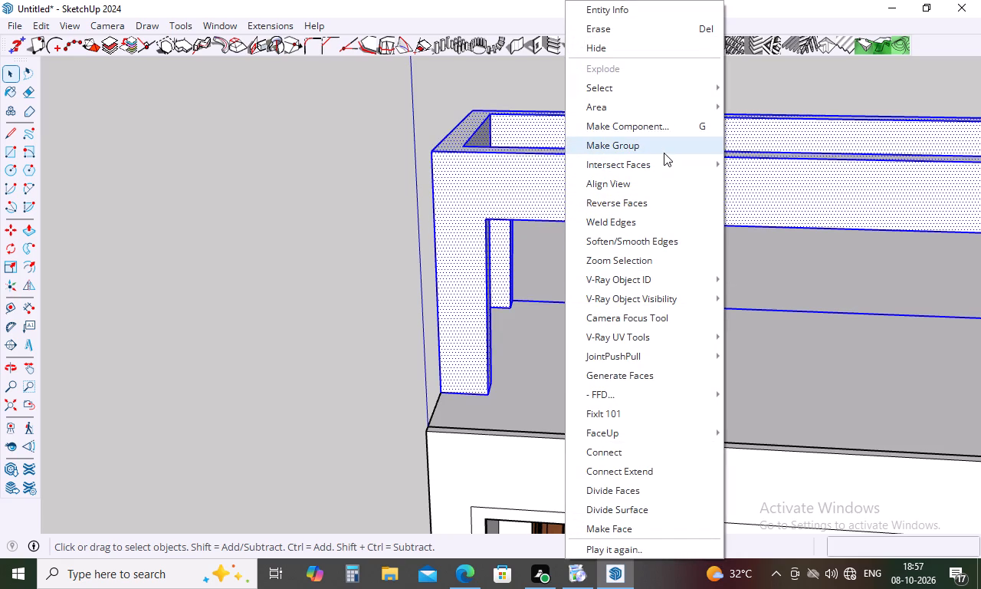
scroll(428, 232, down, 9)
click(354, 273)
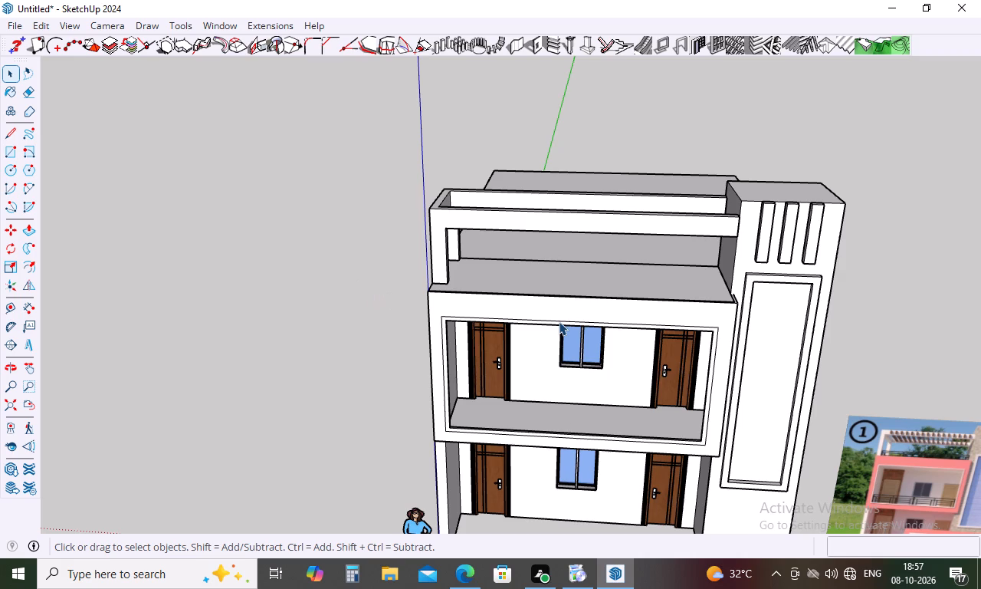
key(Escape)
Draw a narrow upright rectangle about 2 1/2" wide on the front side beam's outer face, near the post, as the cross slat's profile.
key(r)
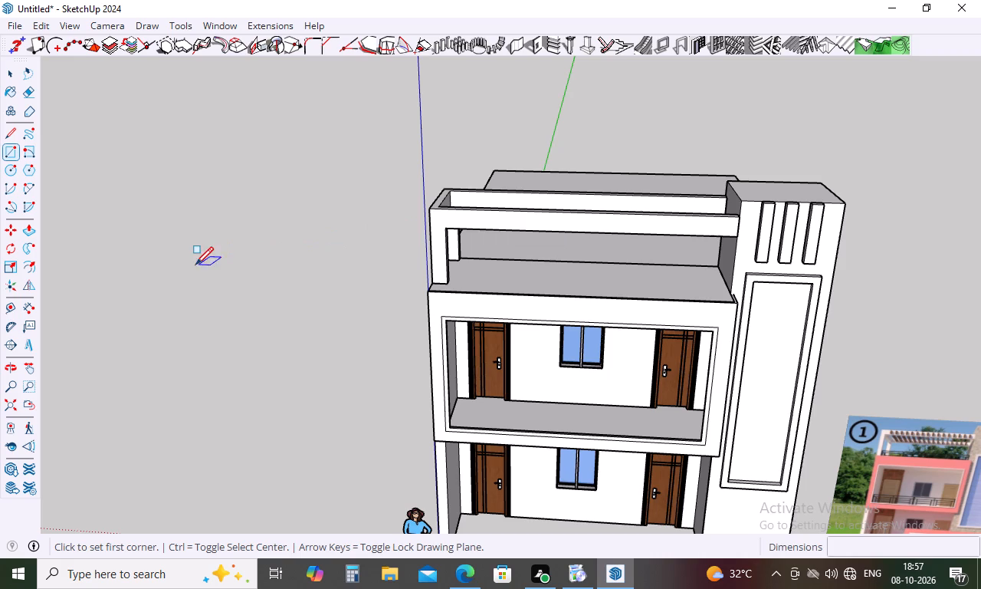
click(469, 217)
scroll(477, 228, up, 5)
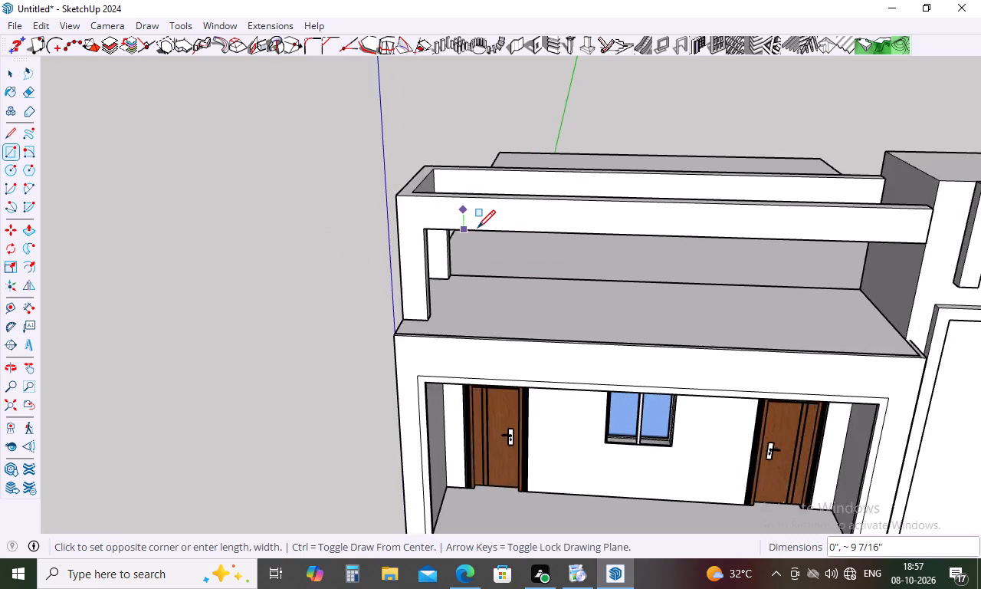
scroll(477, 228, up, 9)
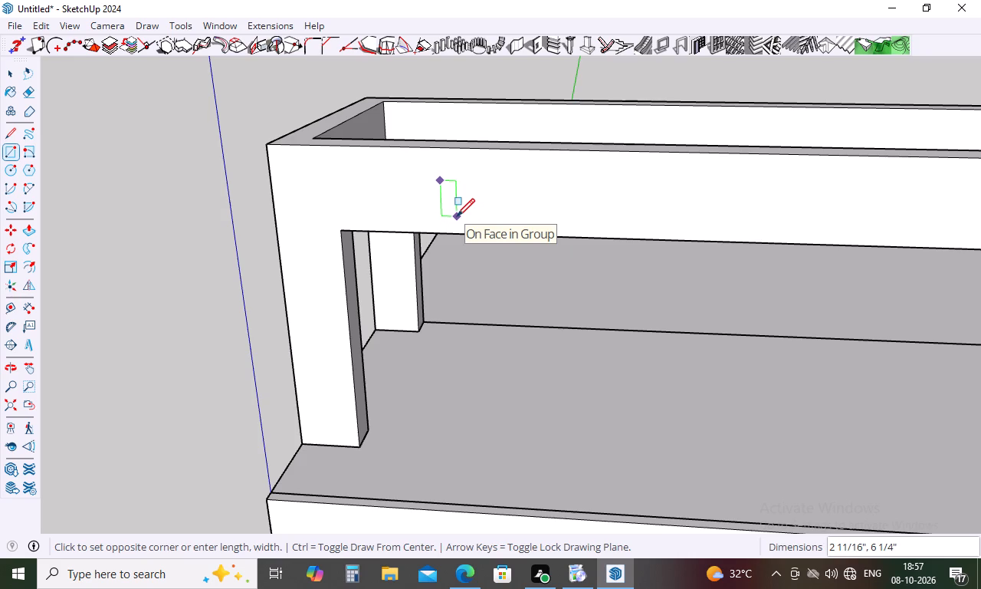
scroll(457, 216, down, 12)
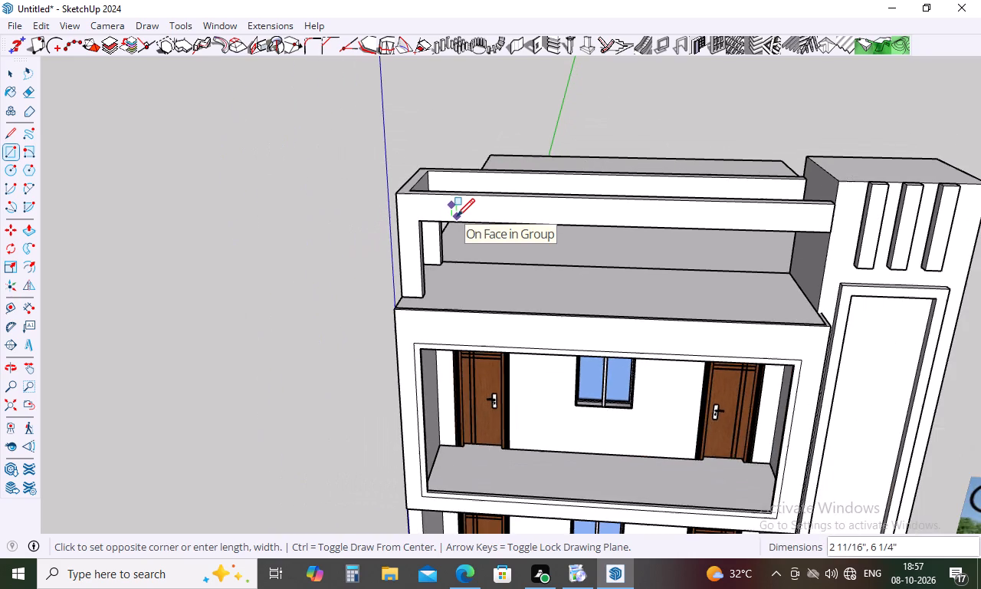
scroll(457, 216, down, 3)
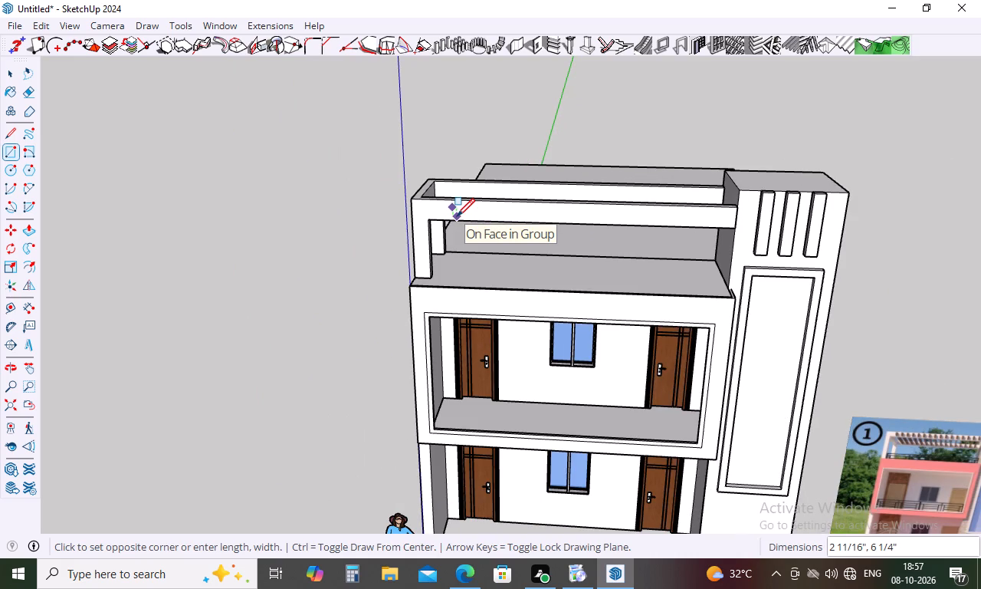
scroll(457, 216, up, 4)
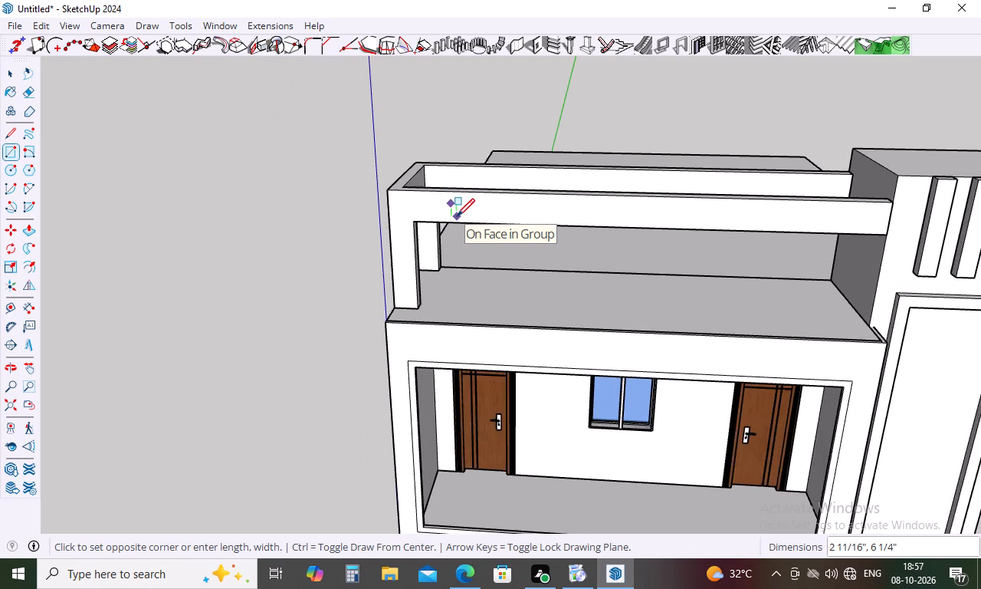
scroll(457, 216, up, 12)
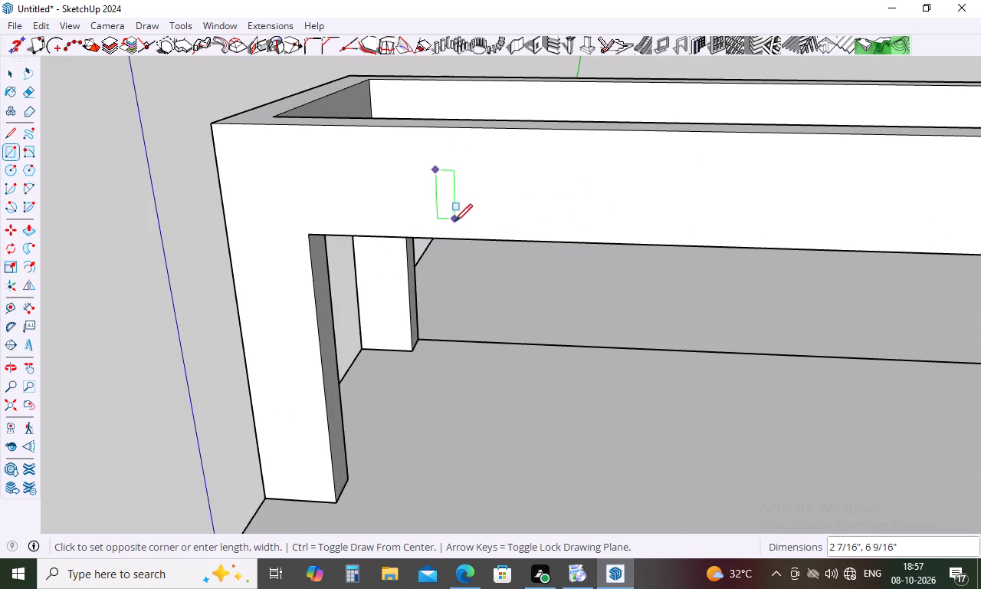
click(457, 230)
scroll(448, 221, down, 3)
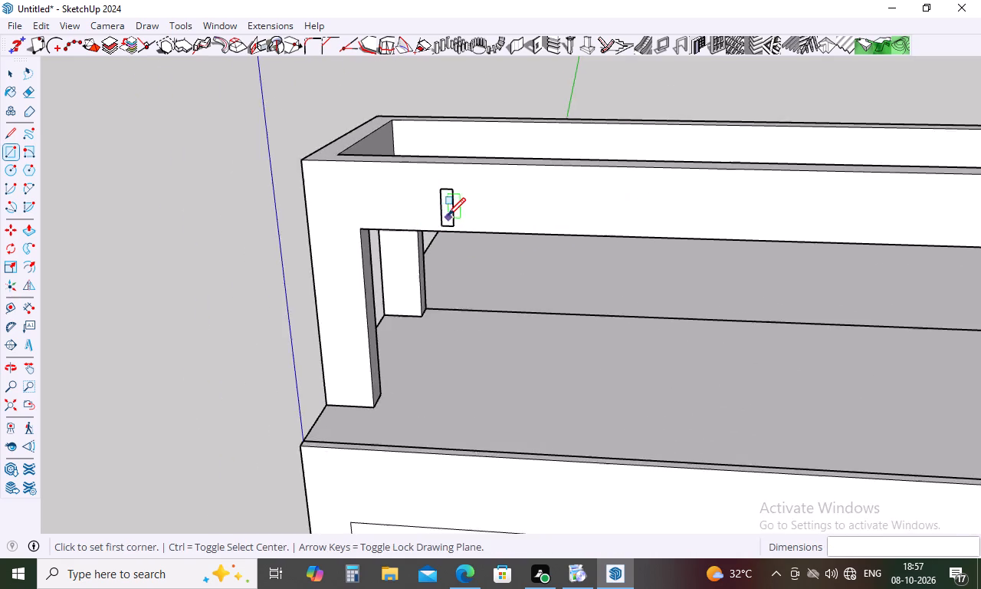
scroll(448, 216, down, 19)
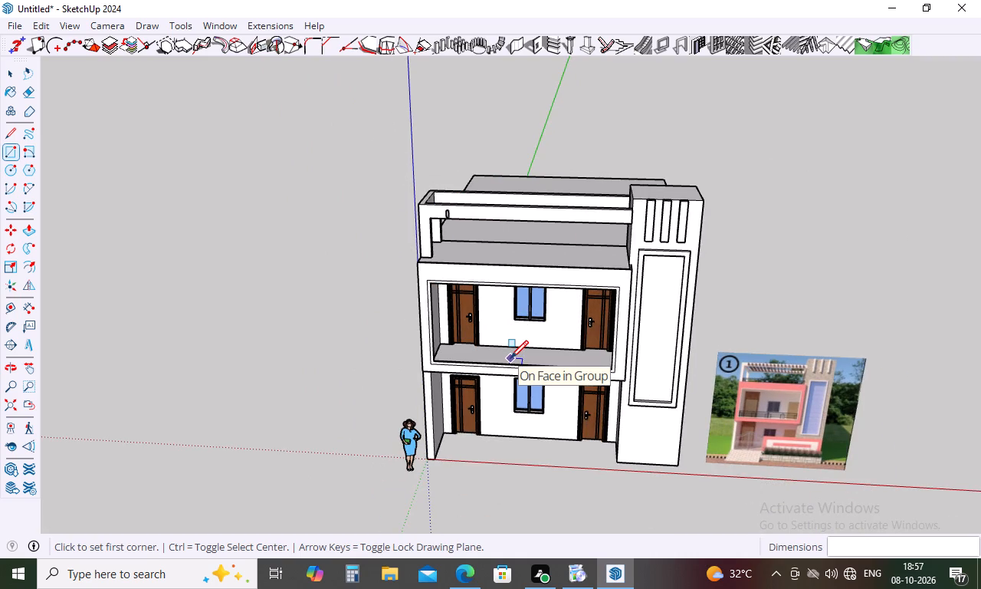
Extrude the slat profile 5' 2" back across the pergola frame to the rear side beam with Push/Pull.
scroll(437, 215, up, 20)
scroll(437, 215, up, 1)
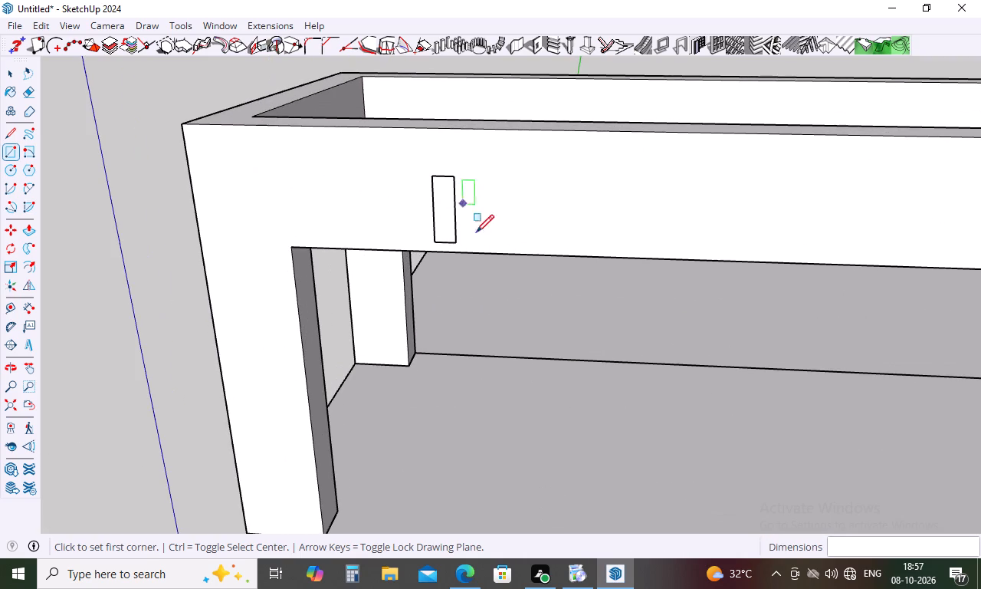
key(p)
click(444, 212)
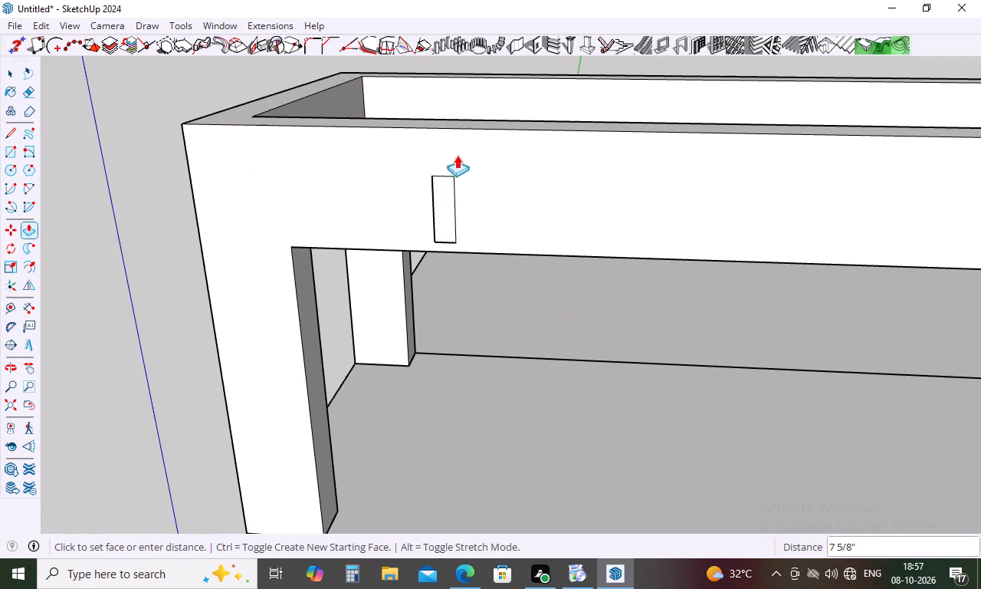
middle_drag(490, 95, 481, 347)
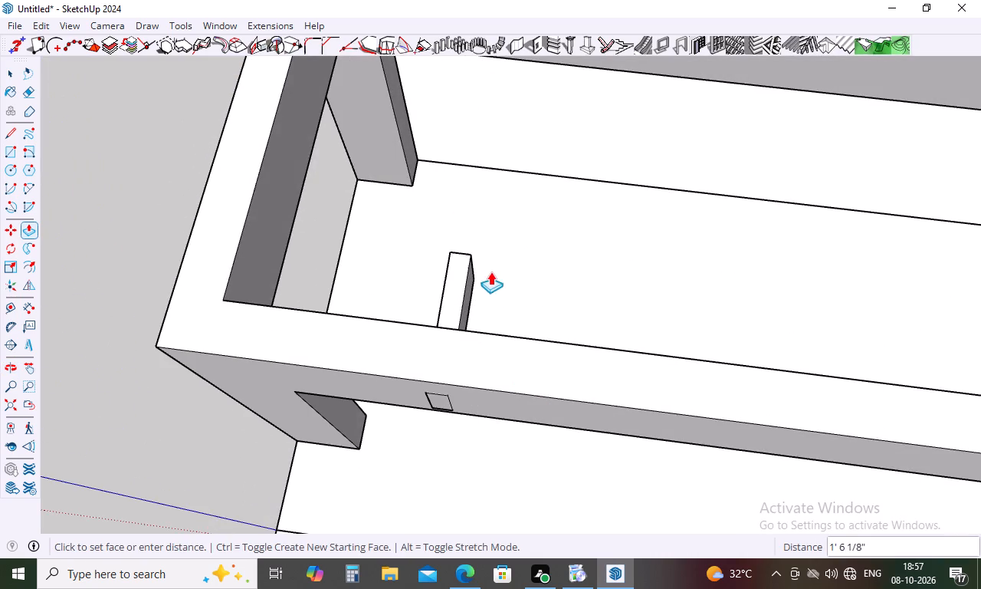
scroll(507, 163, down, 5)
scroll(534, 85, down, 5)
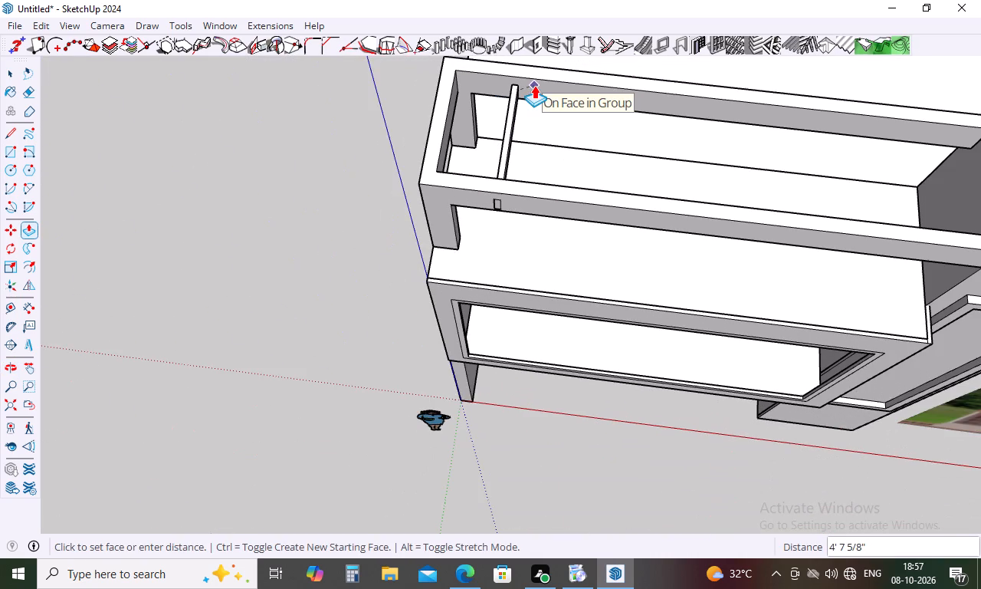
scroll(535, 85, down, 5)
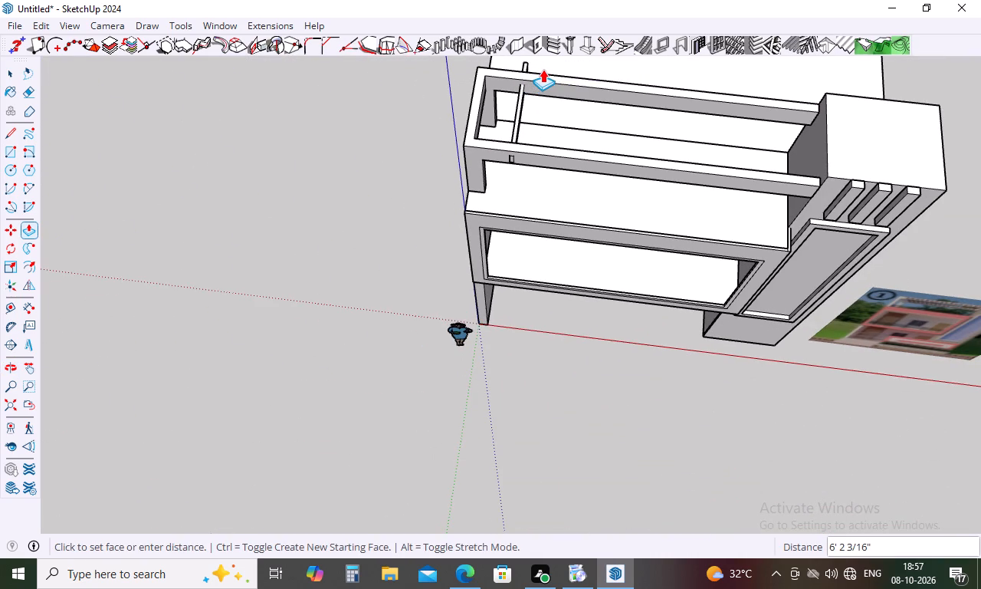
click(542, 75)
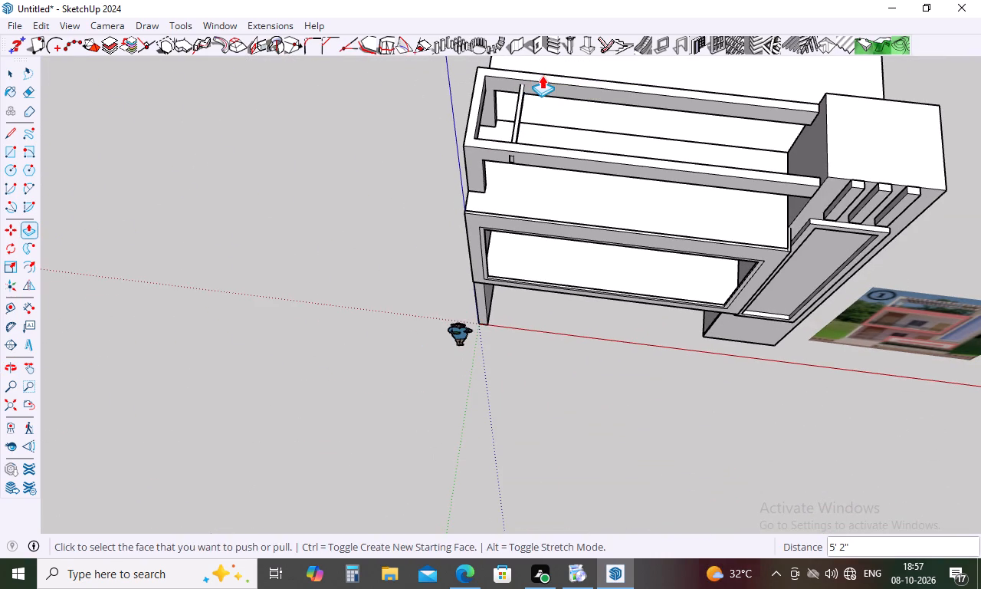
key(space)
Pull the cross slat's front end face out 5" beyond the front side beam.
middle_drag(556, 150, 507, 403)
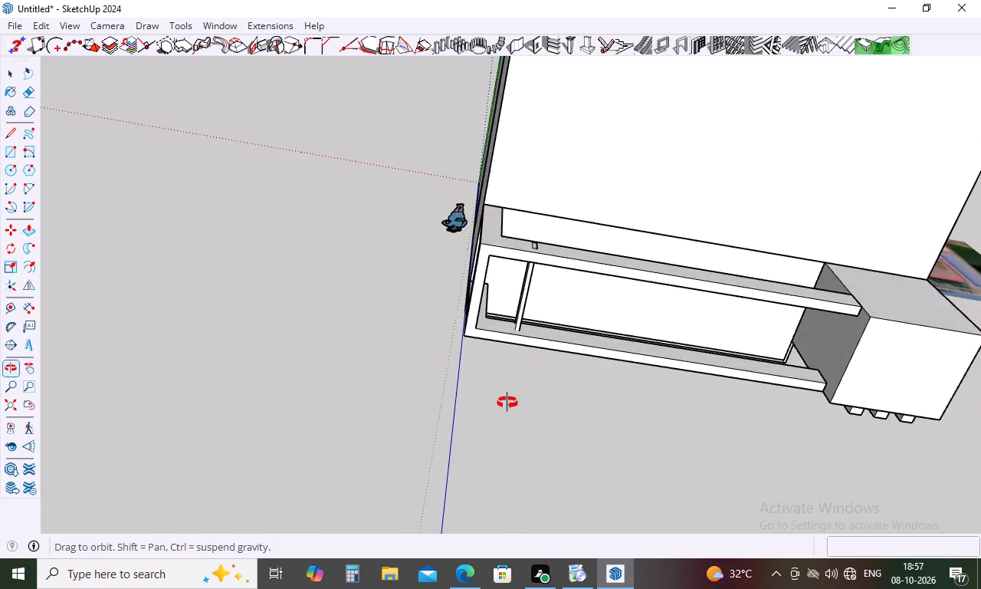
middle_drag(507, 403, 559, 131)
scroll(523, 122, up, 5)
middle_drag(524, 180, 551, 61)
scroll(543, 190, down, 9)
middle_drag(542, 108, 571, 0)
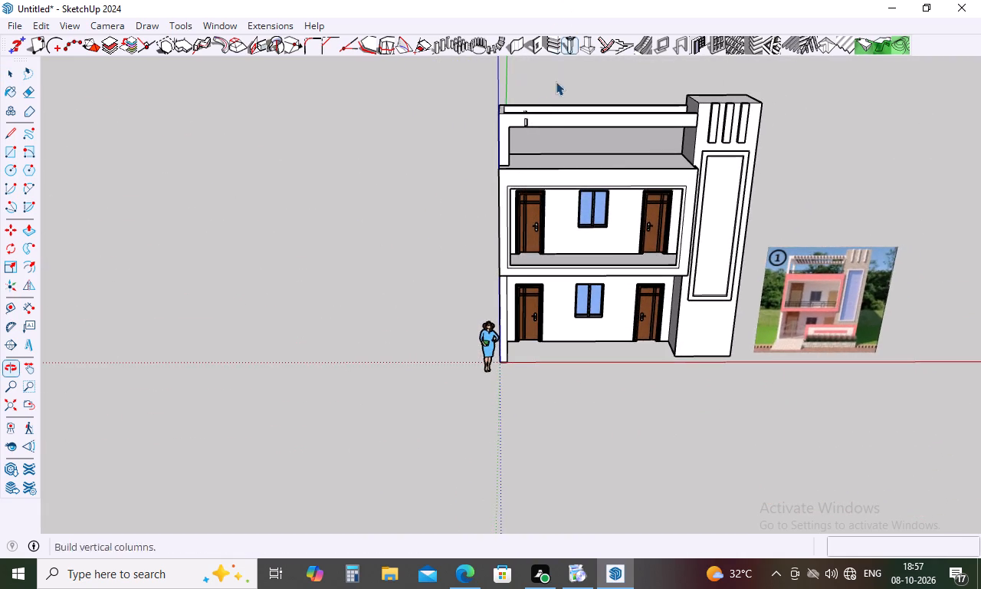
scroll(540, 113, up, 15)
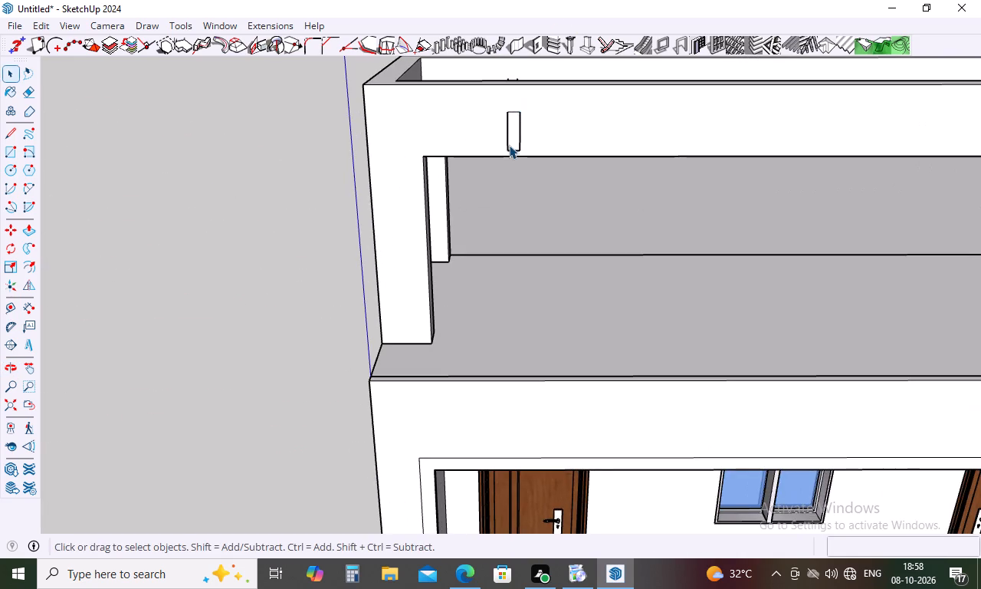
key(p)
click(513, 137)
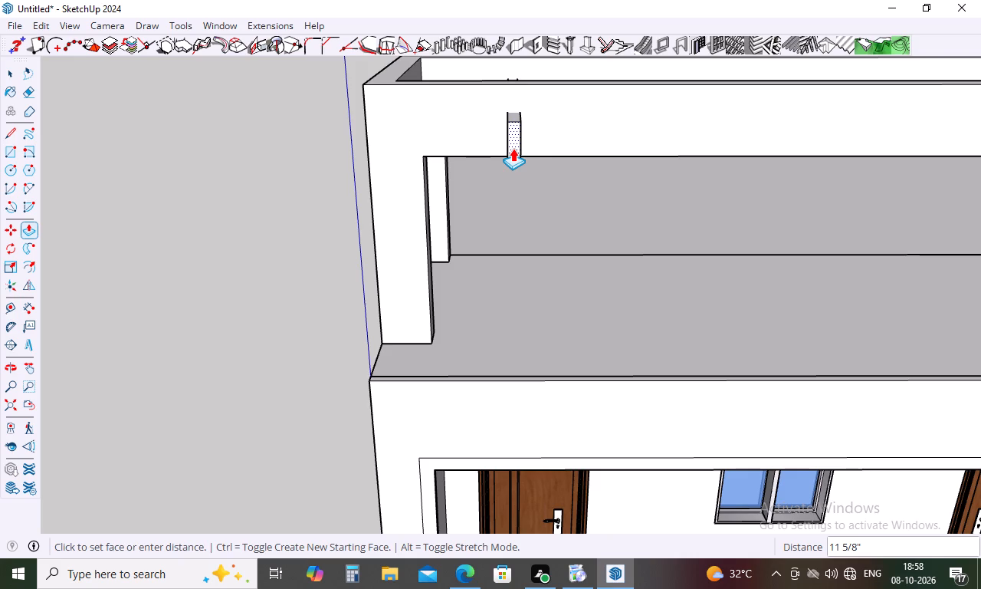
key(5)
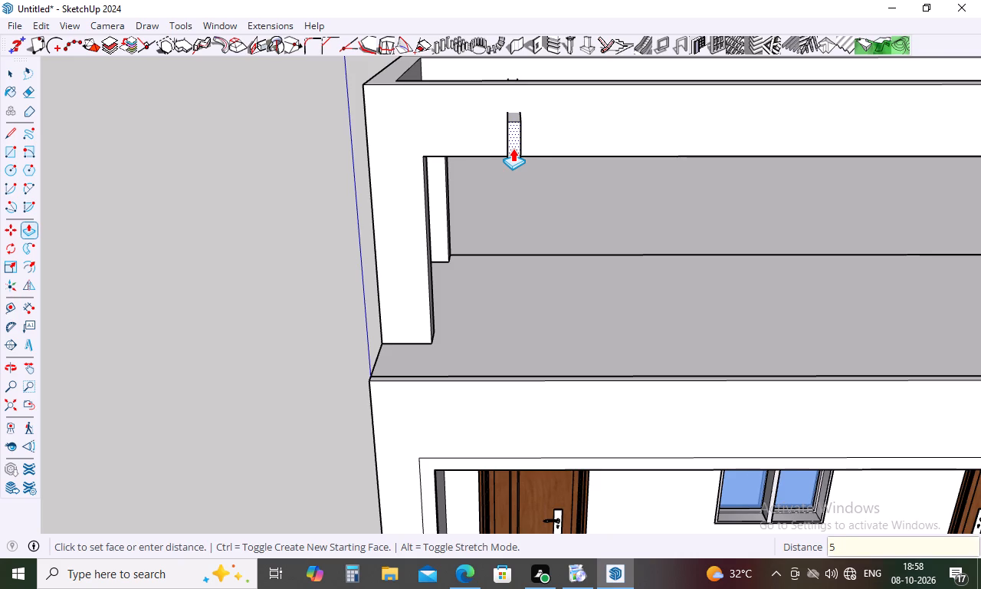
key(Return)
Pull the cross slat's rear end face out 5" beyond the rear side beam with Push/Pull.
scroll(542, 151, down, 5)
middle_drag(545, 156, 367, 446)
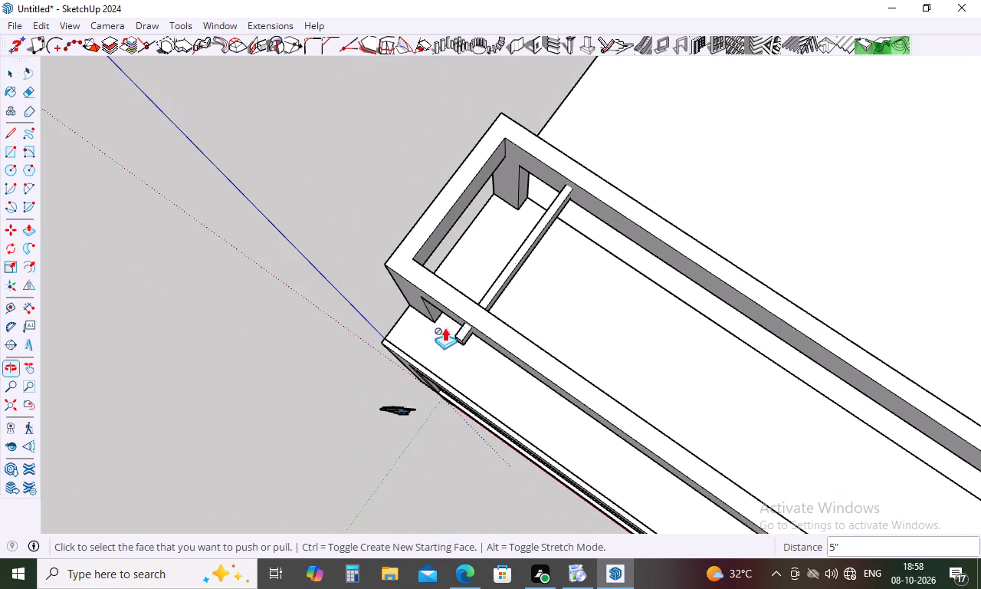
middle_drag(737, 231, 498, 340)
scroll(580, 302, up, 10)
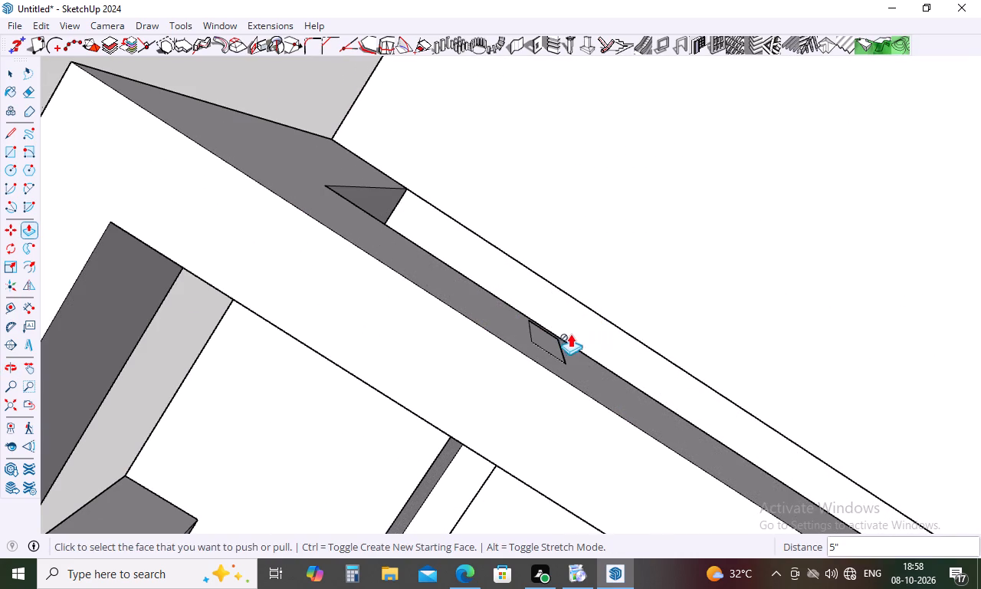
double_click(558, 347)
Select the whole connected cross slat and make it a component.
scroll(582, 285, down, 5)
middle_drag(600, 419, 642, 270)
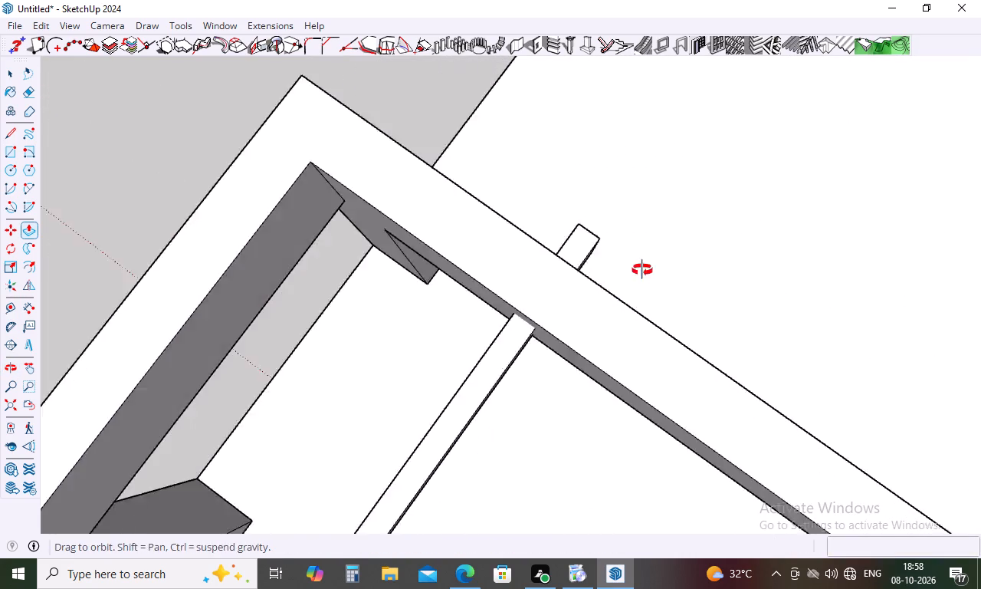
middle_drag(642, 270, 664, 190)
scroll(671, 178, down, 15)
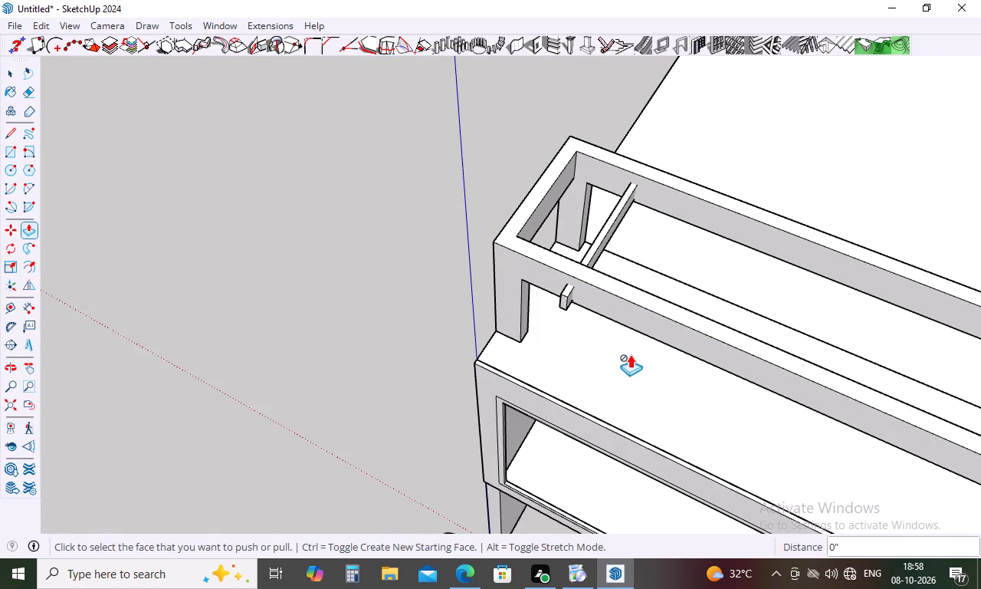
middle_drag(630, 354, 766, 160)
key(space)
triple_click(615, 139)
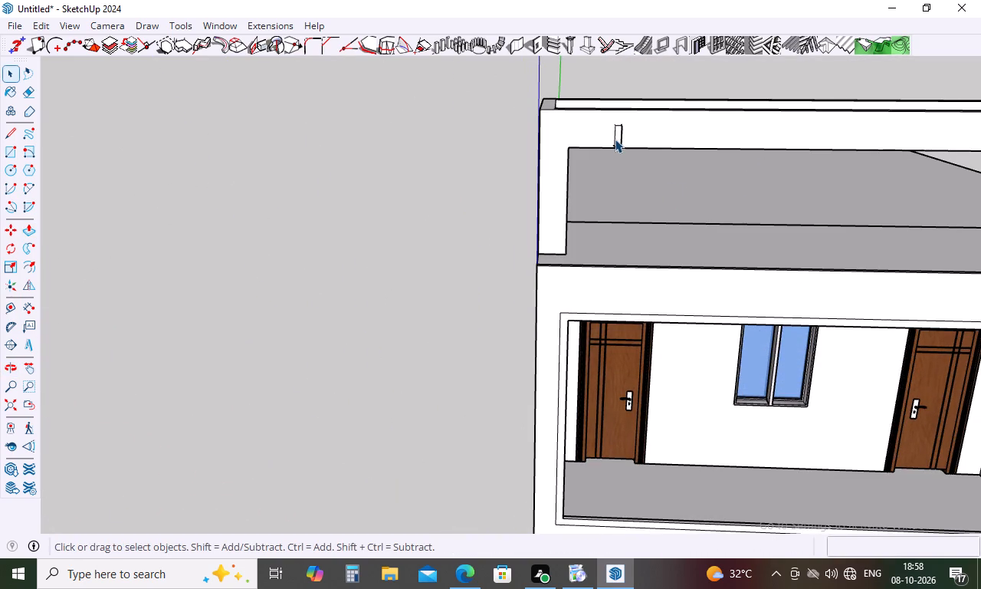
triple_click(616, 135)
right_click(616, 135)
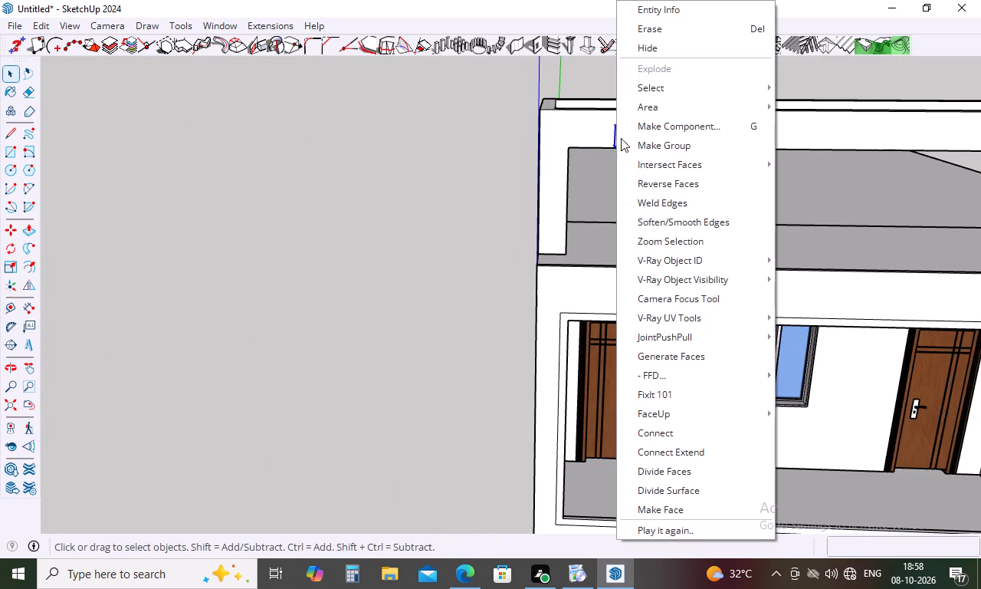
click(687, 124)
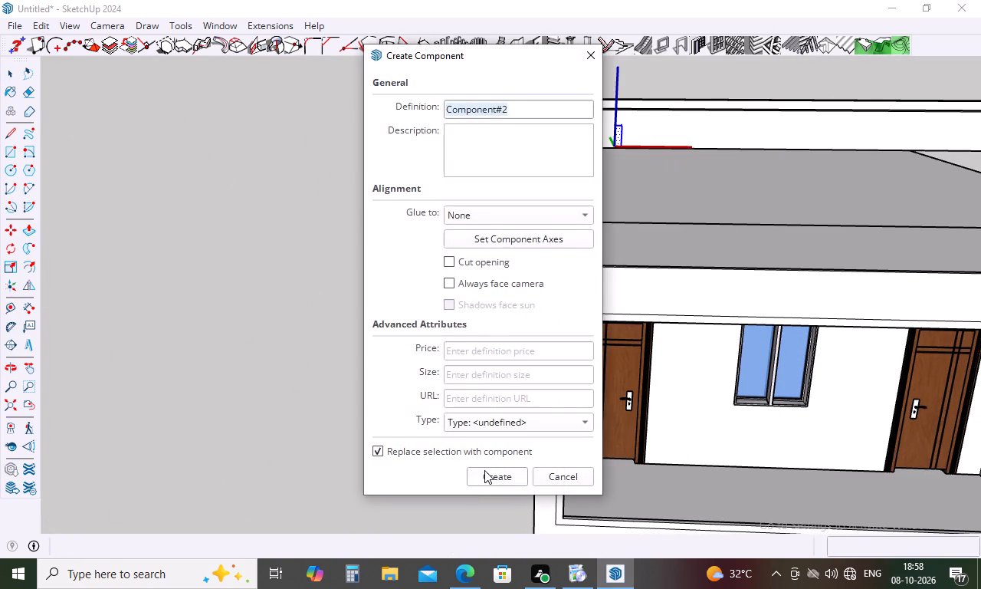
click(485, 470)
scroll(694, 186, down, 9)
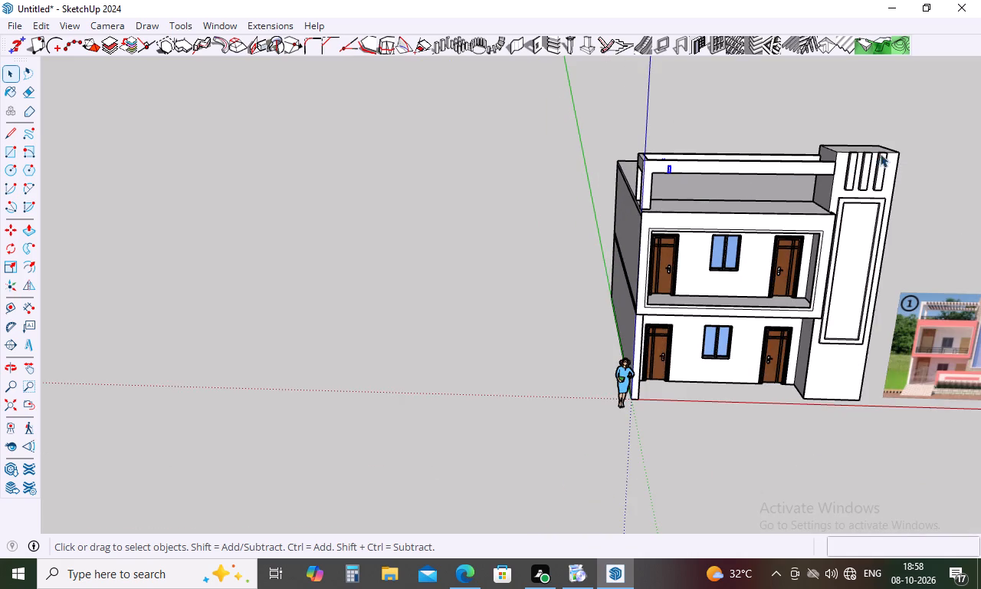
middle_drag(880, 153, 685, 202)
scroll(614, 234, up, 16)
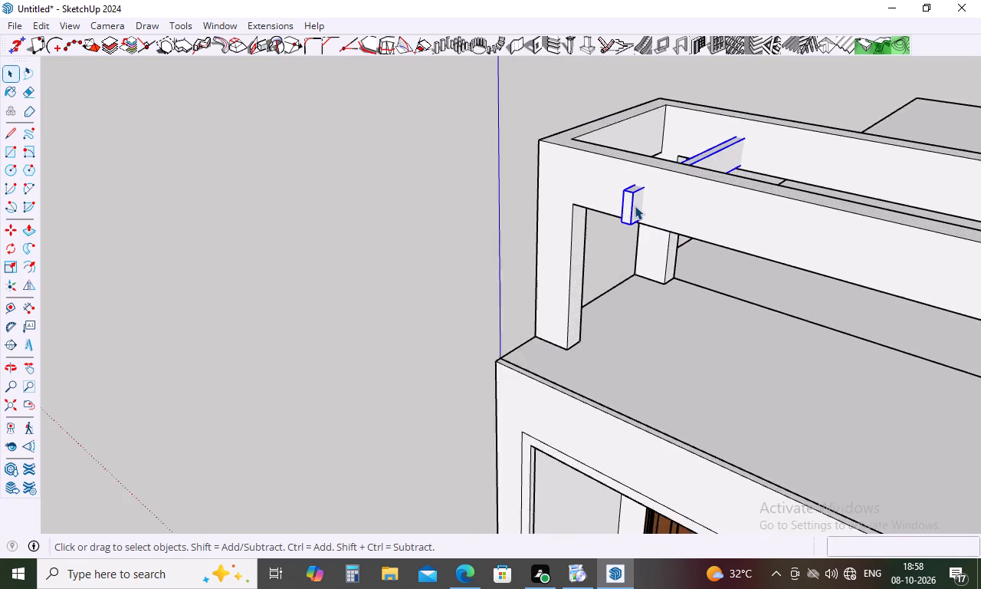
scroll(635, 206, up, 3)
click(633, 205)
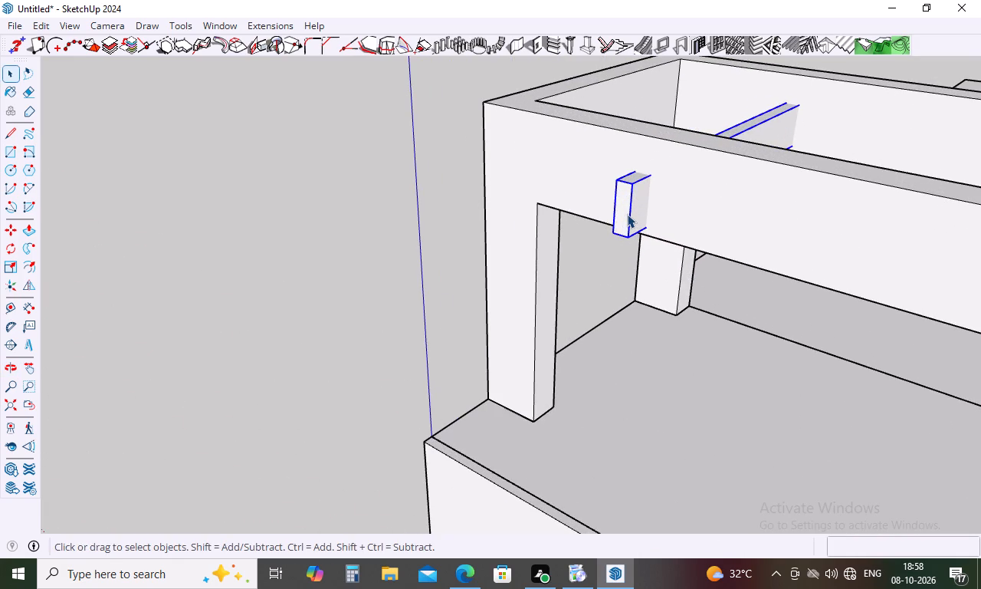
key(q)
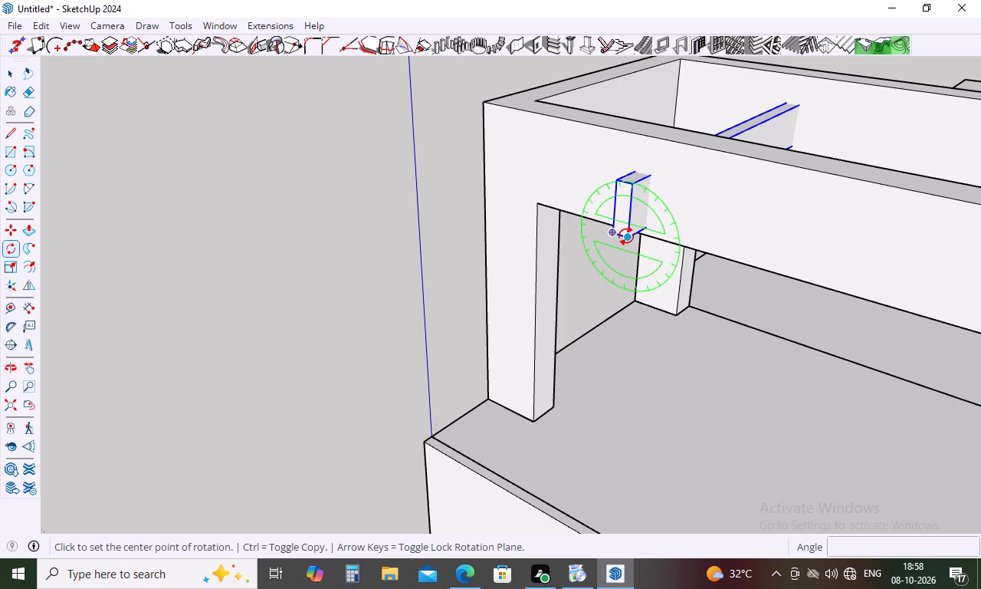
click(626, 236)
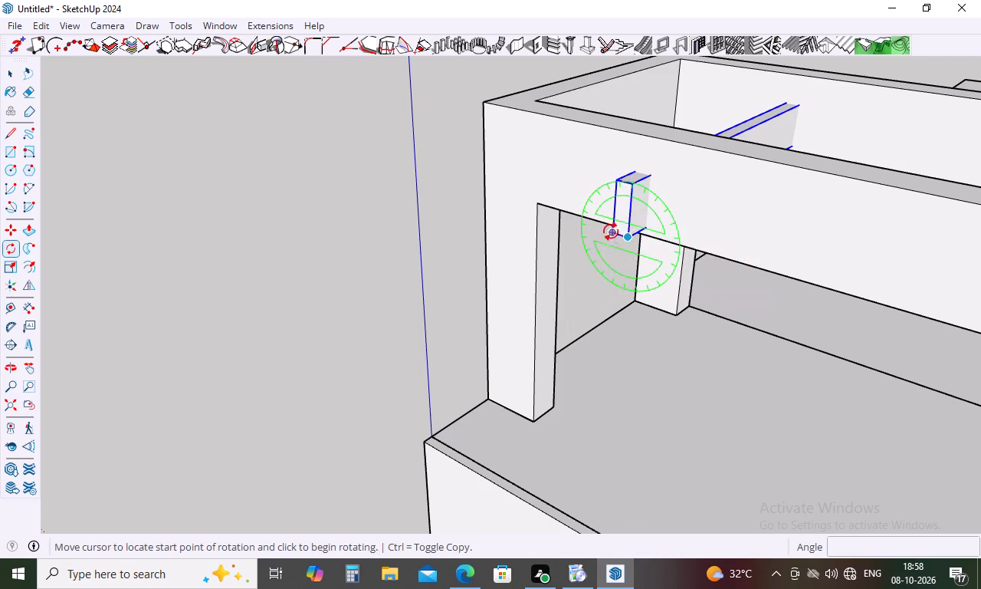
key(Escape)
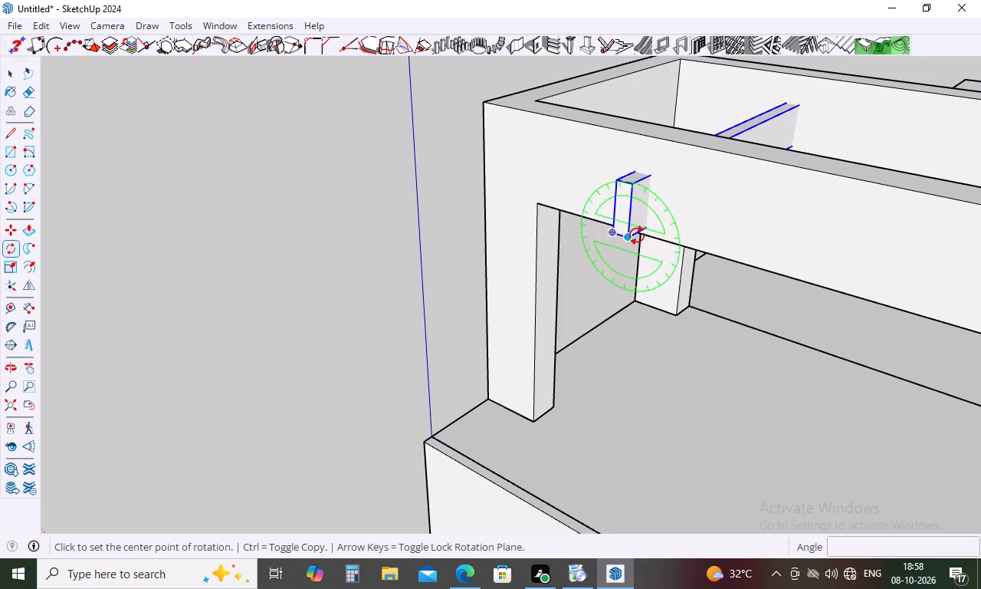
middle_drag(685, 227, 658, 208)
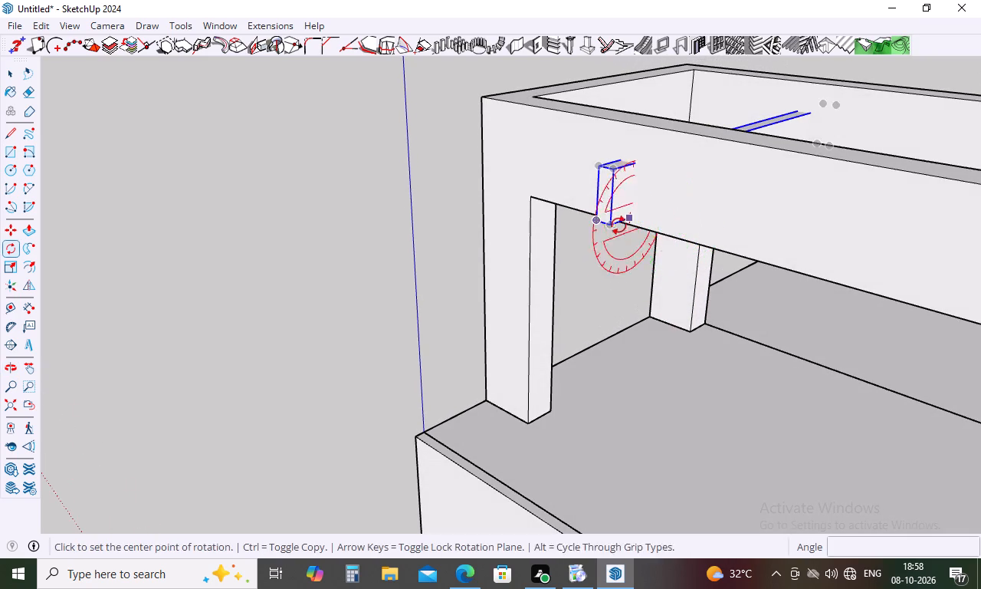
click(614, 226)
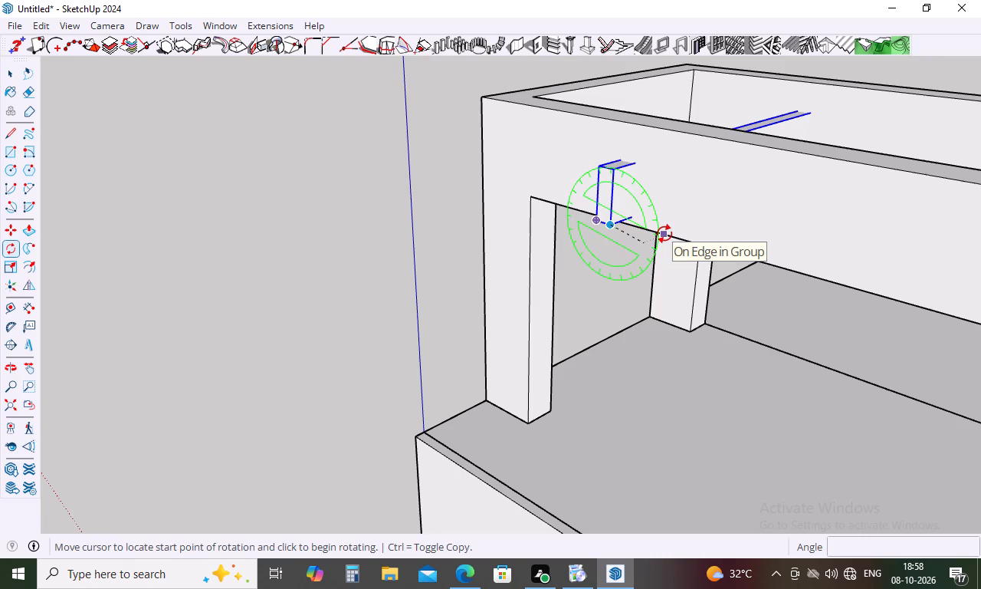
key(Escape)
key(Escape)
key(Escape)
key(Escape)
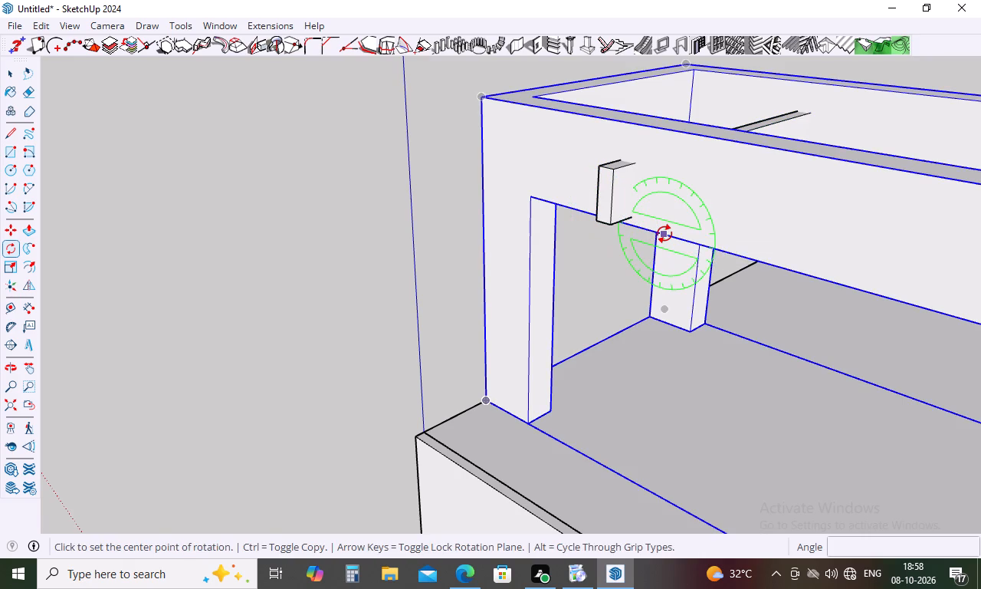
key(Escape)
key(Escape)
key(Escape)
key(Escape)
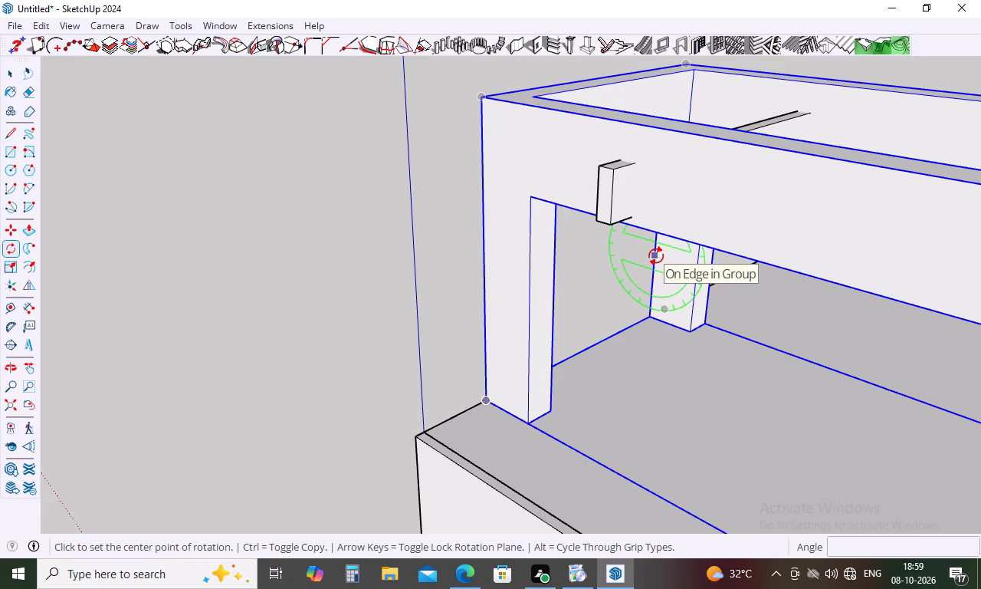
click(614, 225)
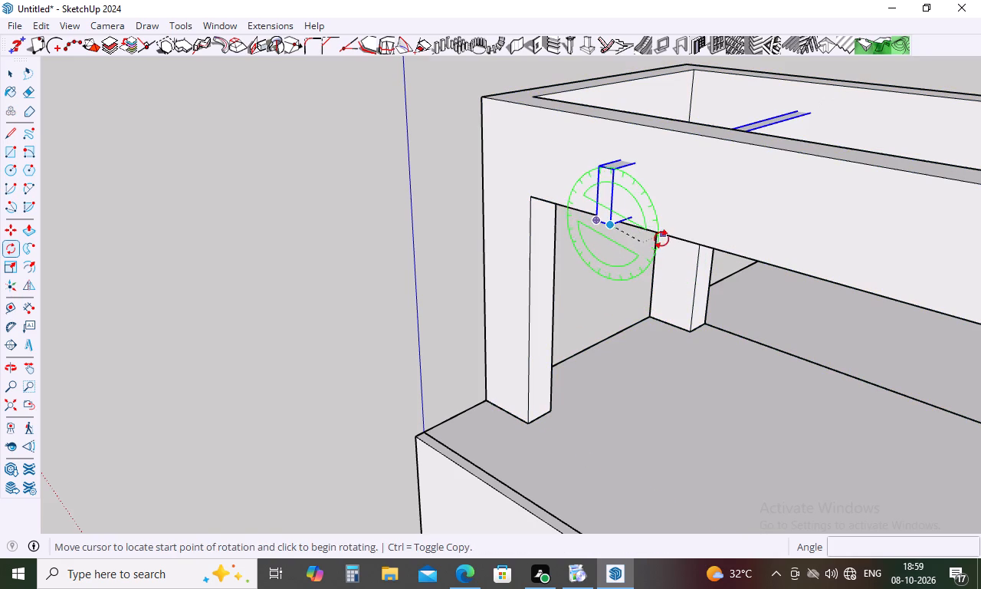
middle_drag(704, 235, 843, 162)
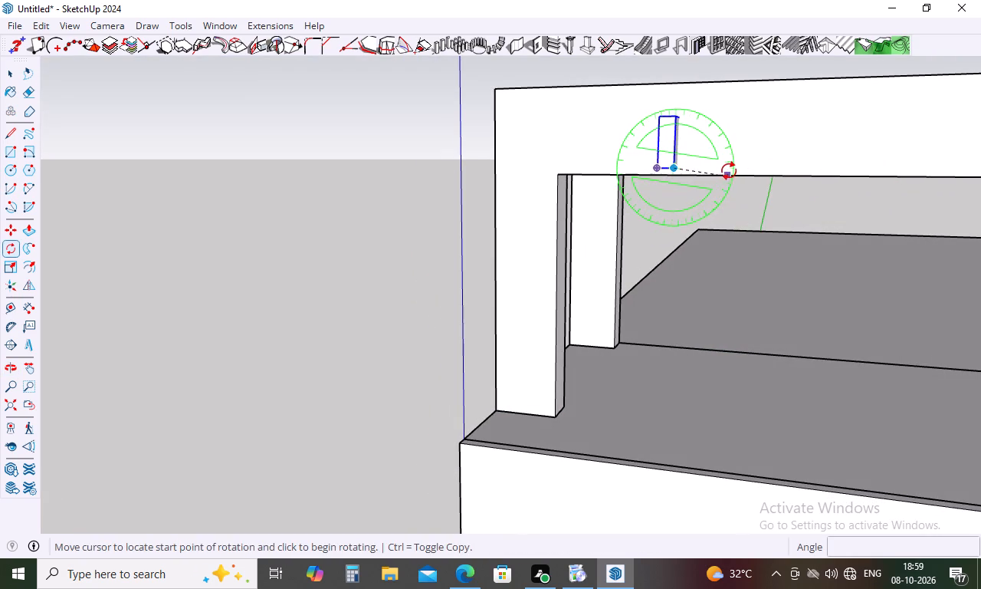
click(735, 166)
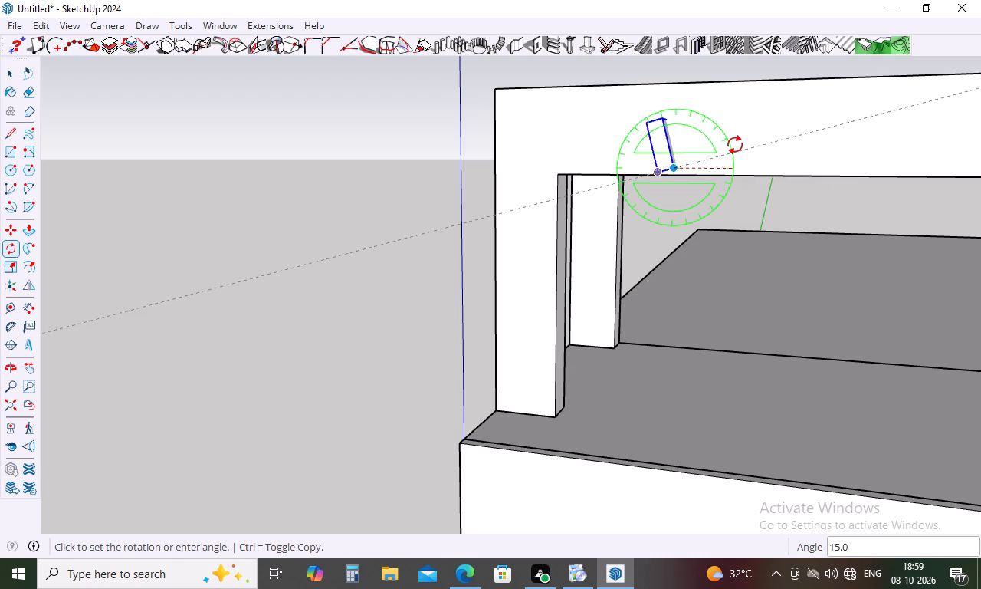
Examine the pergola in the reference photo to check how its cross slats sit on the side beams.
scroll(735, 183, down, 4)
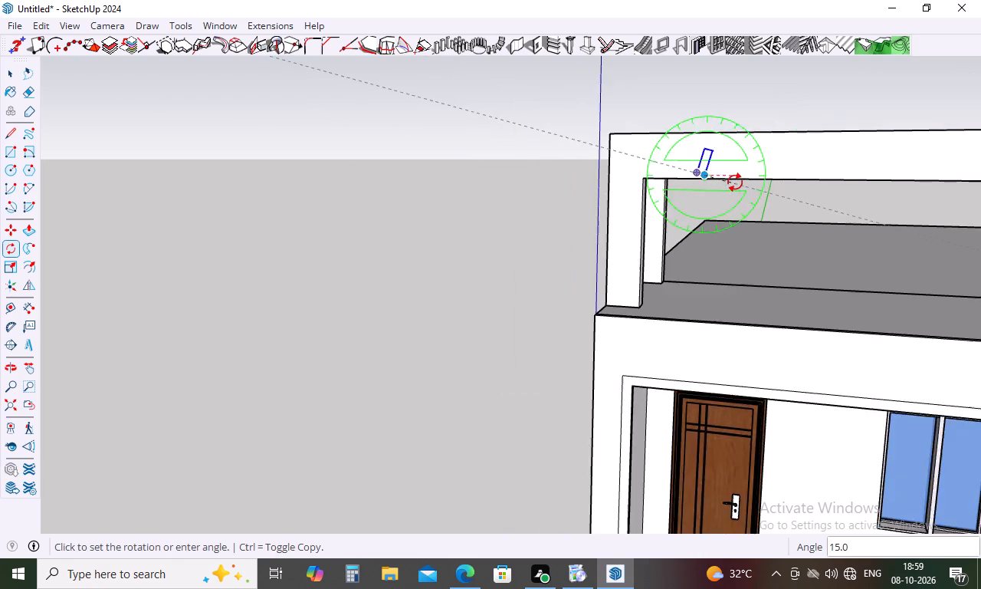
scroll(735, 183, down, 5)
scroll(735, 183, down, 16)
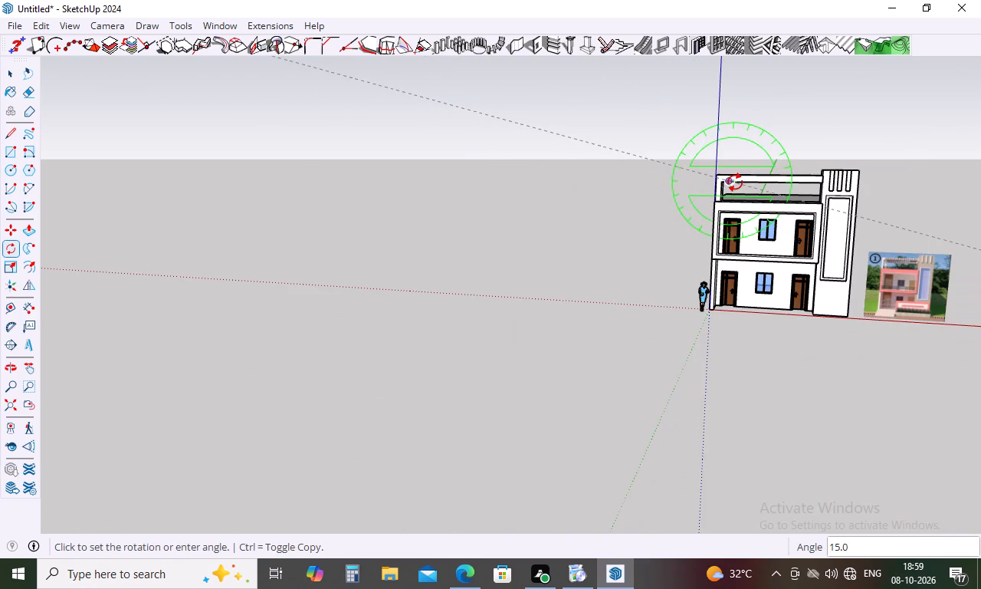
scroll(942, 259, up, 15)
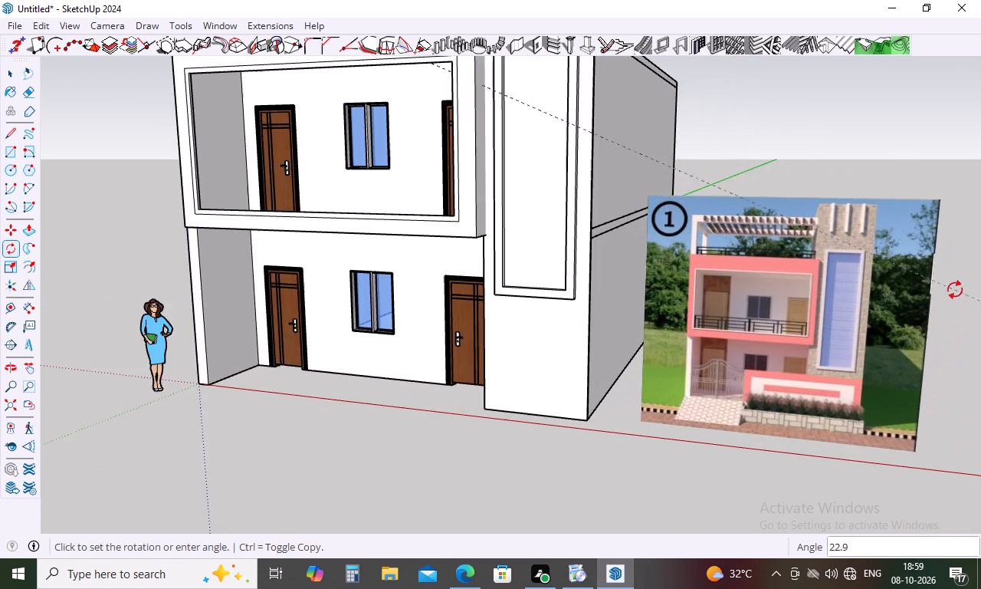
scroll(819, 252, up, 5)
scroll(648, 194, up, 10)
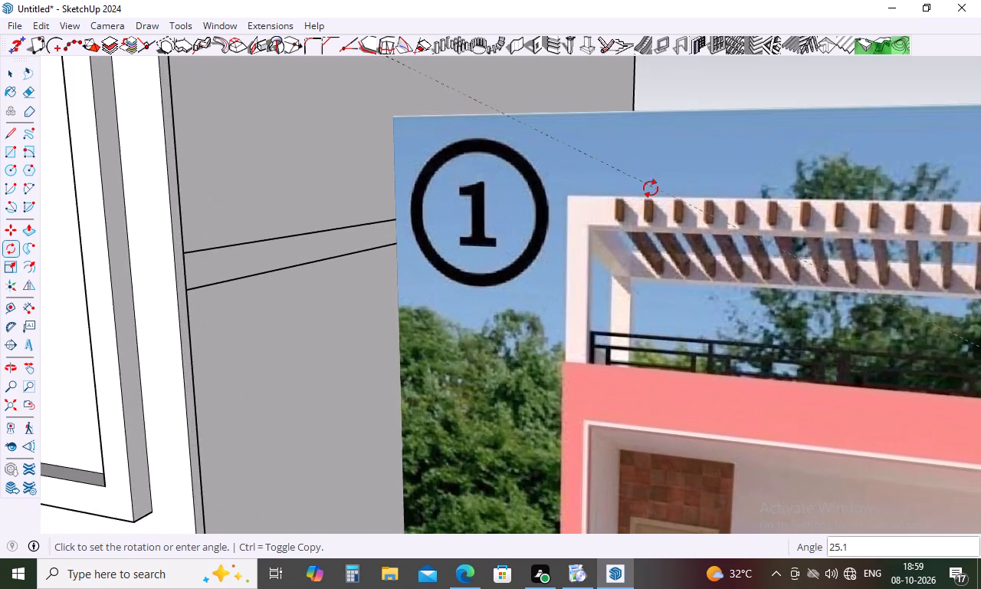
scroll(651, 189, up, 5)
key(Escape)
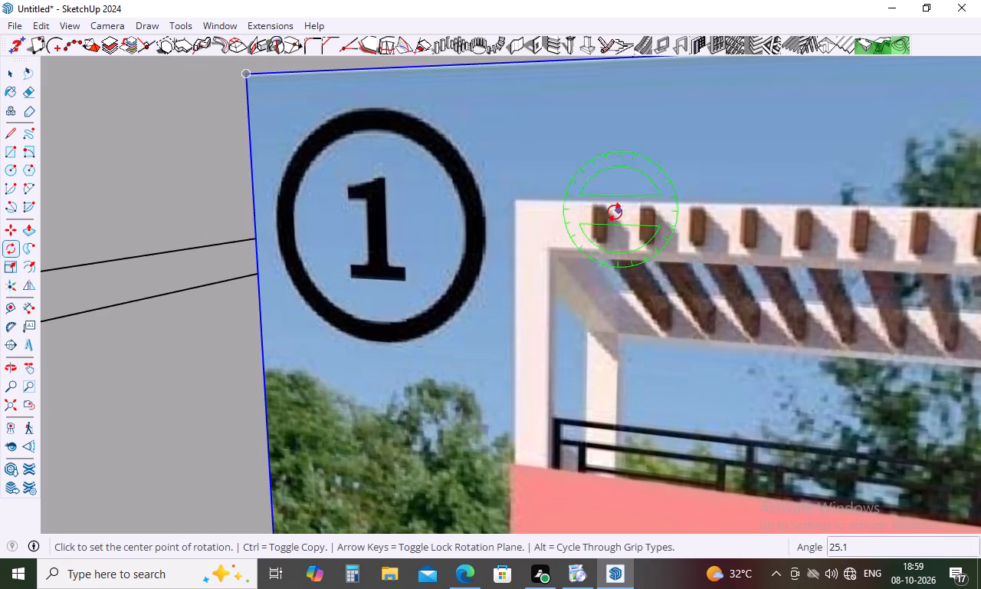
scroll(673, 199, down, 15)
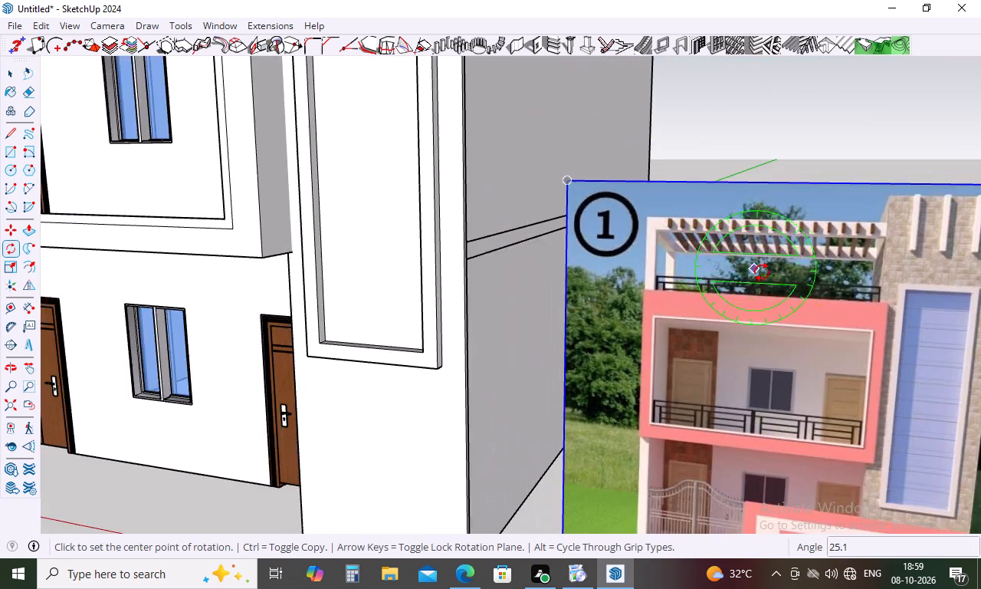
scroll(770, 275, down, 15)
key(Escape)
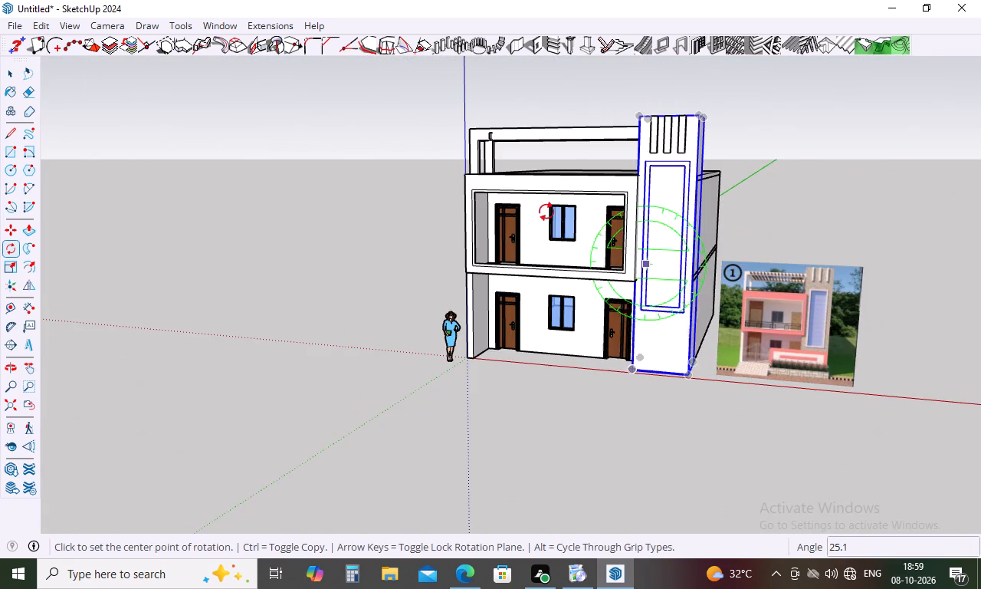
key(space)
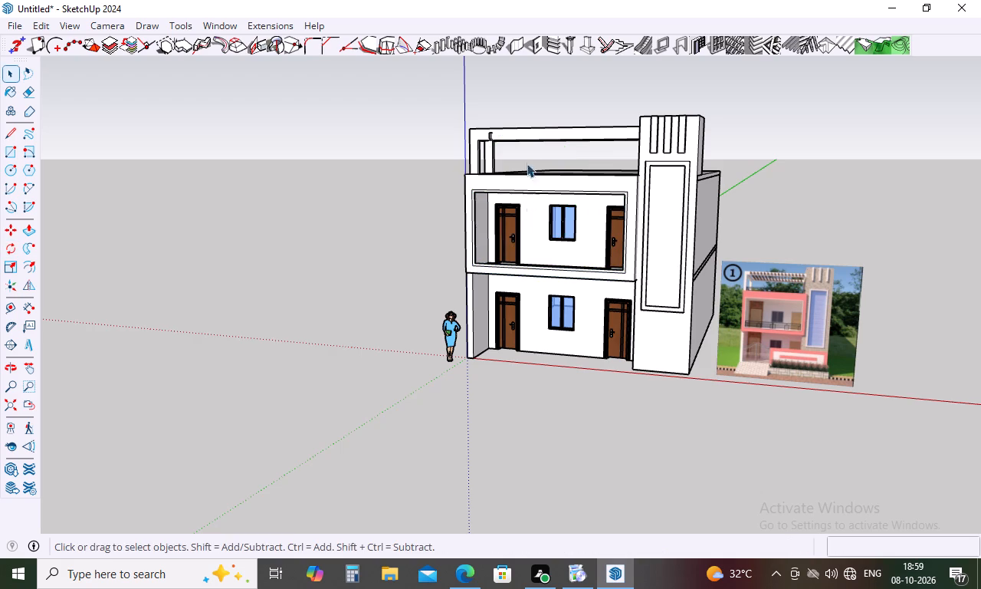
Move the cross slat component straight up about 3 1/8" from the front side beam's lower edge.
scroll(461, 117, up, 5)
middle_drag(532, 181, 697, 235)
scroll(528, 164, up, 9)
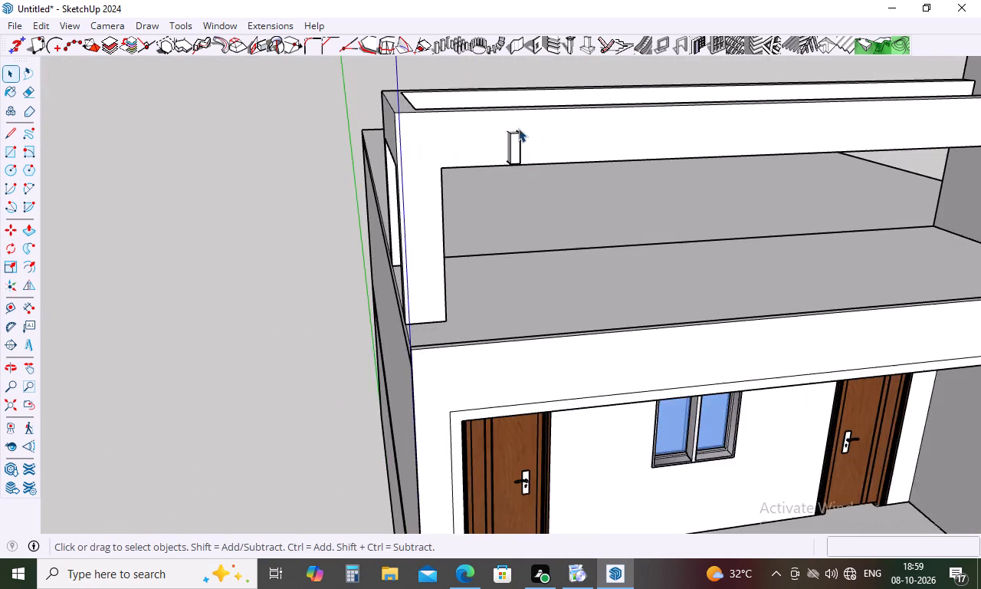
scroll(518, 128, up, 6)
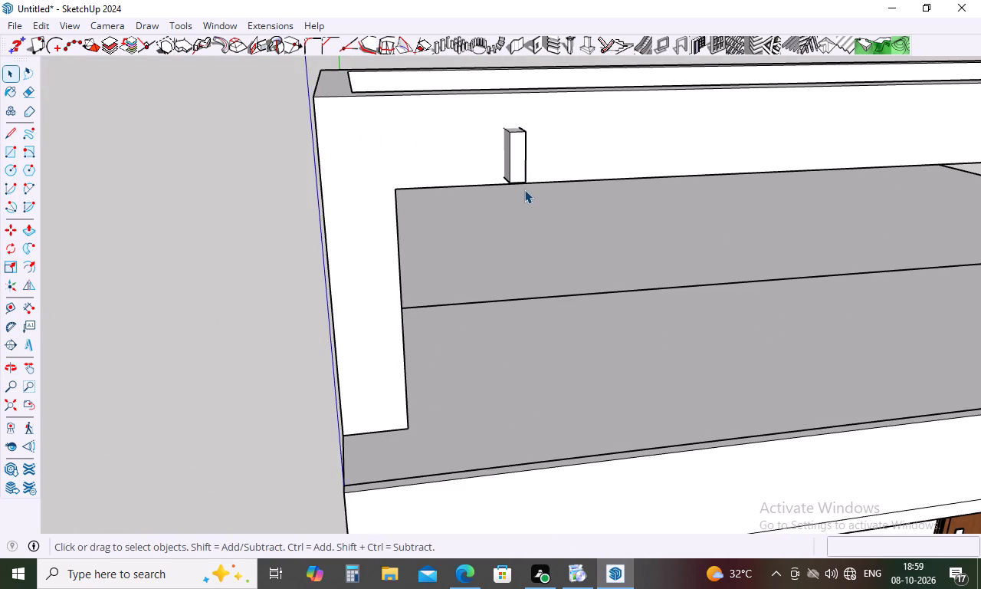
key(m)
click(526, 185)
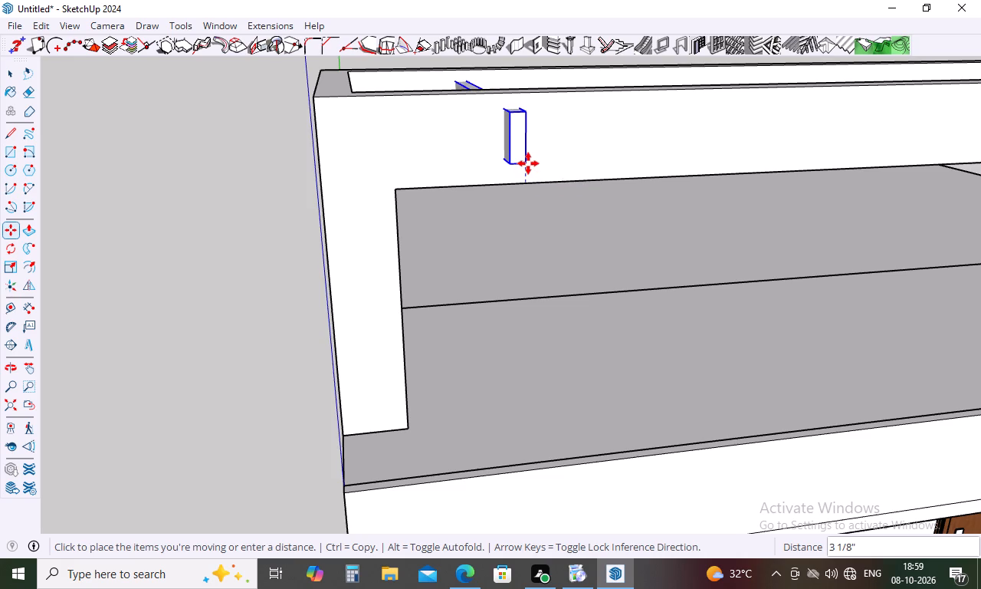
click(528, 163)
key(space)
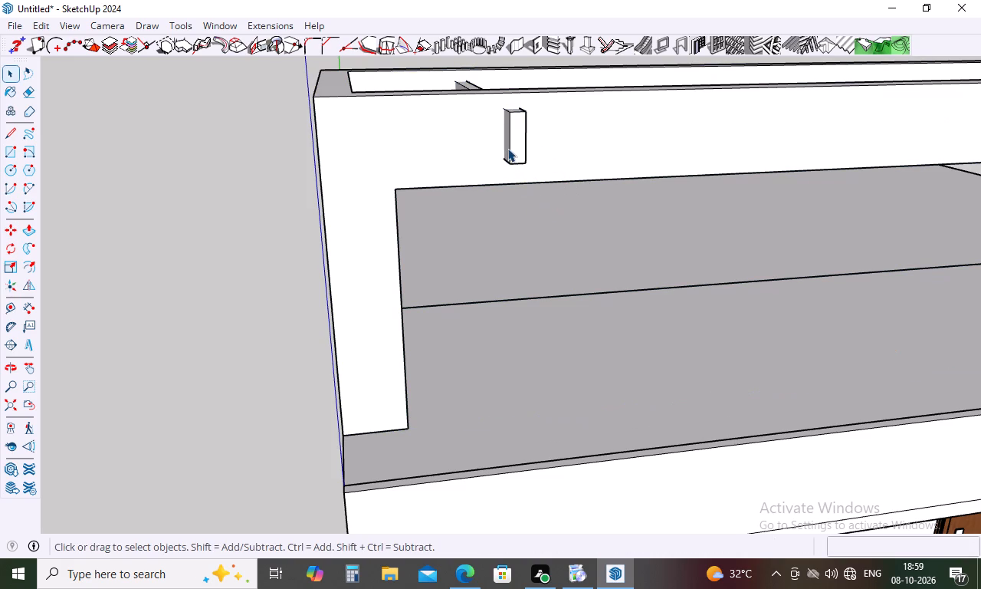
Move the cross slat component about 8 5/8" along the front side beam, away from the tower toward the corner post.
scroll(495, 135, down, 14)
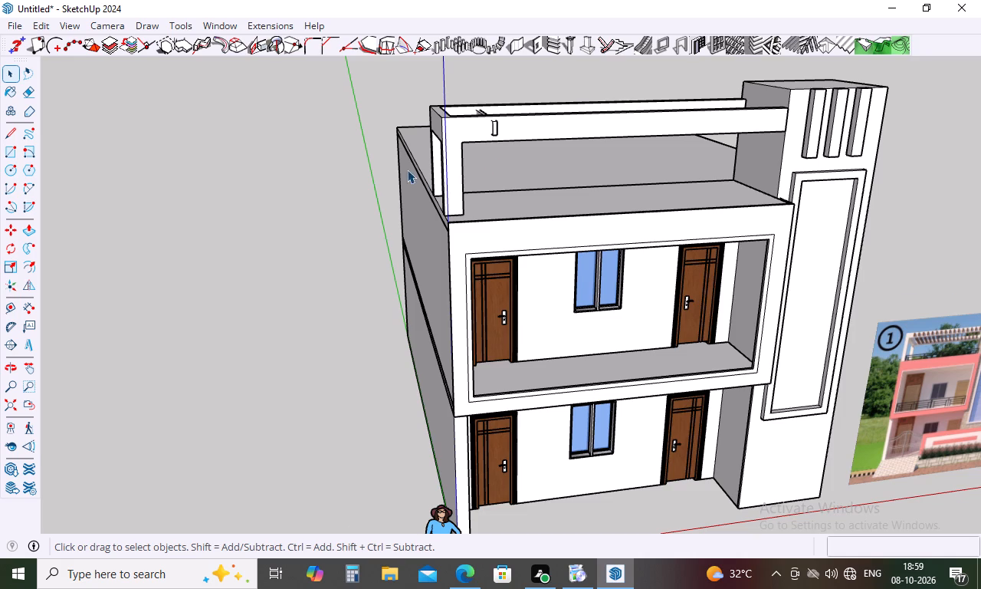
scroll(407, 169, down, 4)
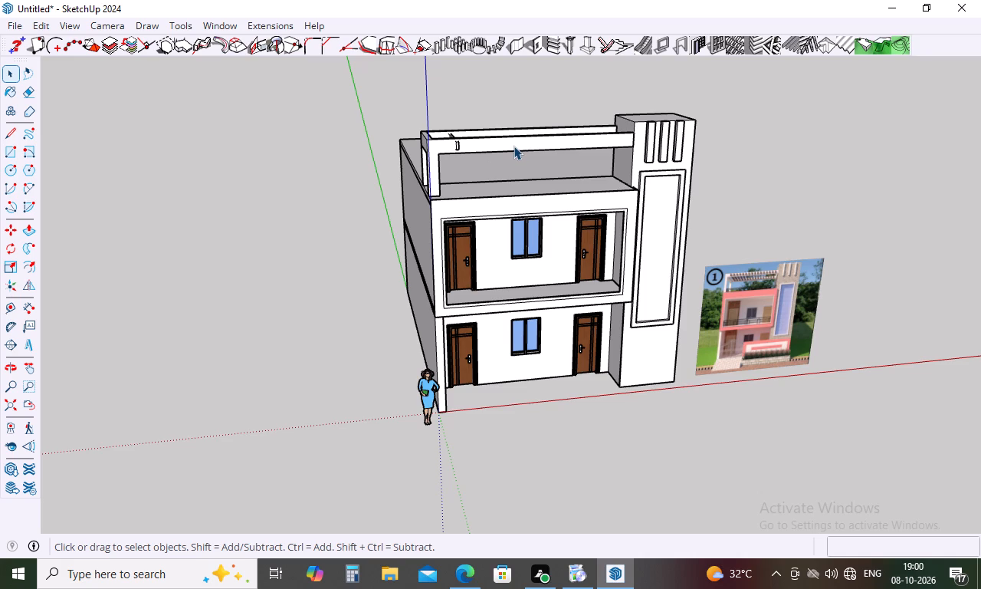
key(m)
scroll(501, 140, up, 4)
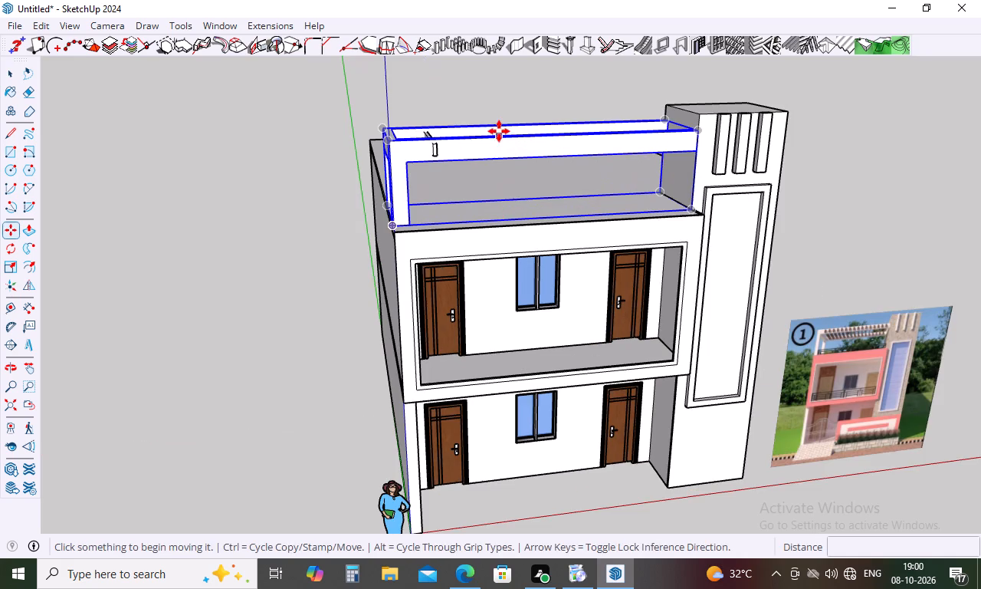
scroll(432, 154, up, 6)
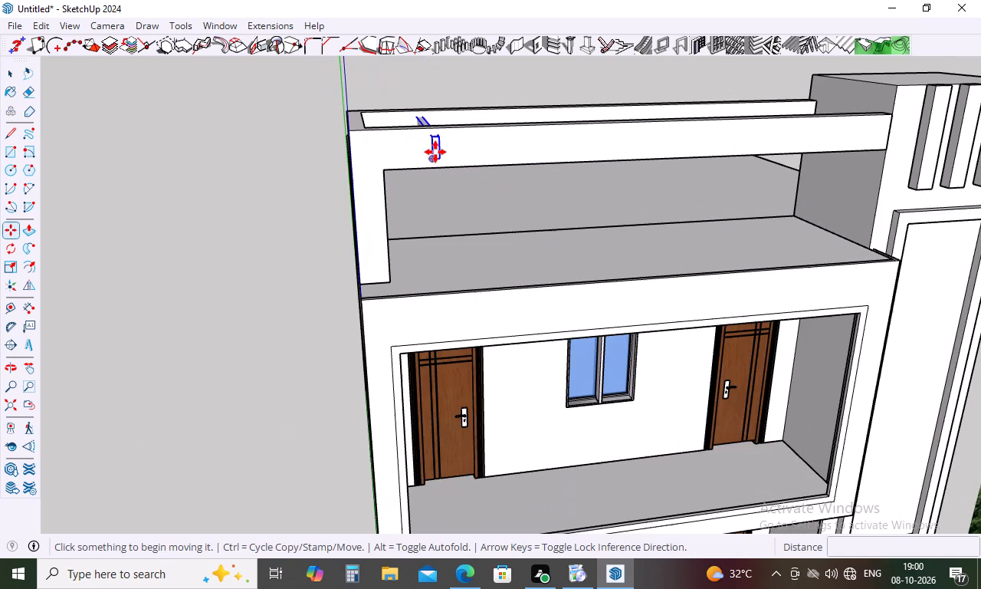
click(433, 160)
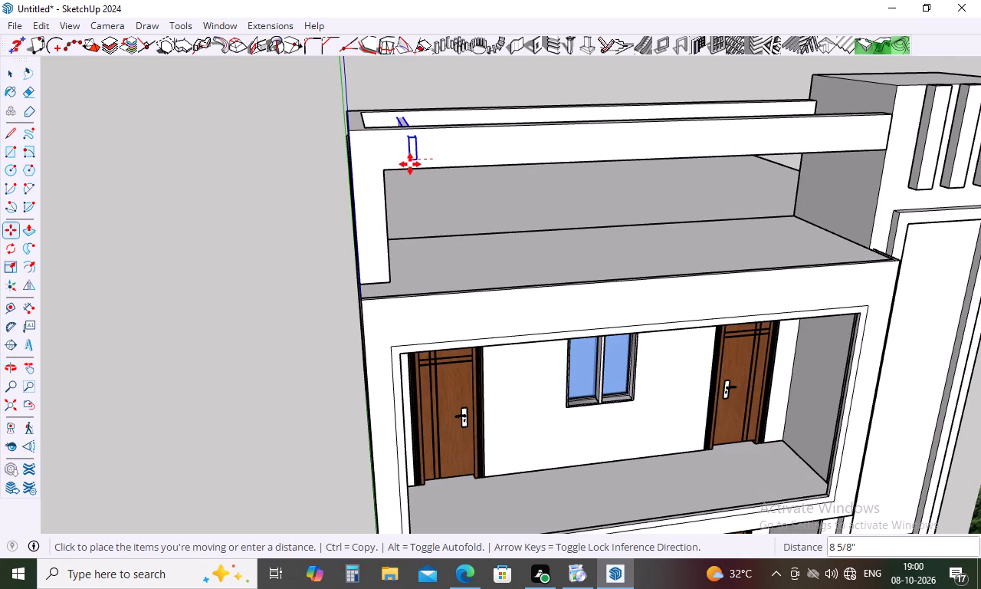
click(410, 164)
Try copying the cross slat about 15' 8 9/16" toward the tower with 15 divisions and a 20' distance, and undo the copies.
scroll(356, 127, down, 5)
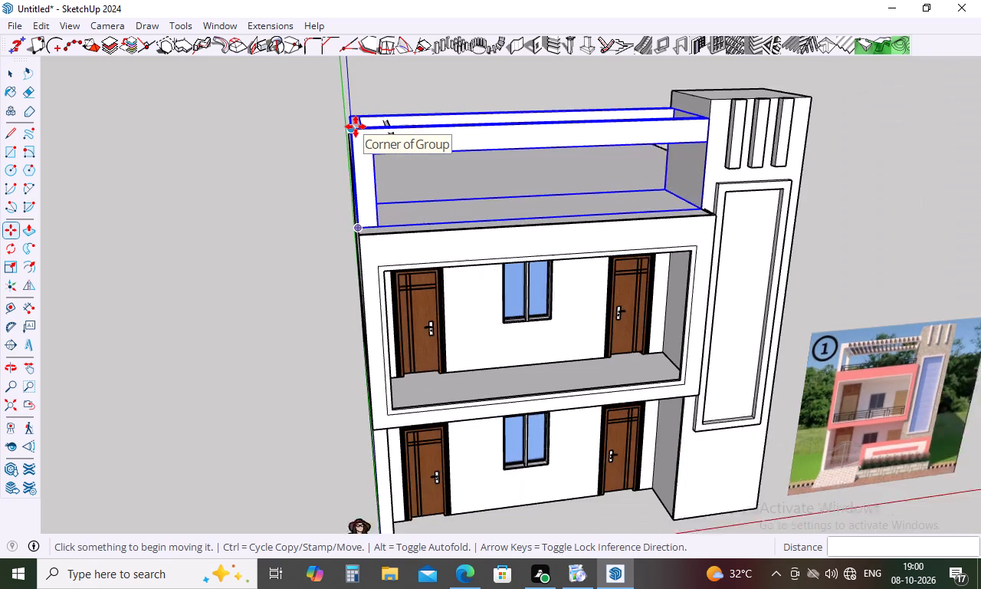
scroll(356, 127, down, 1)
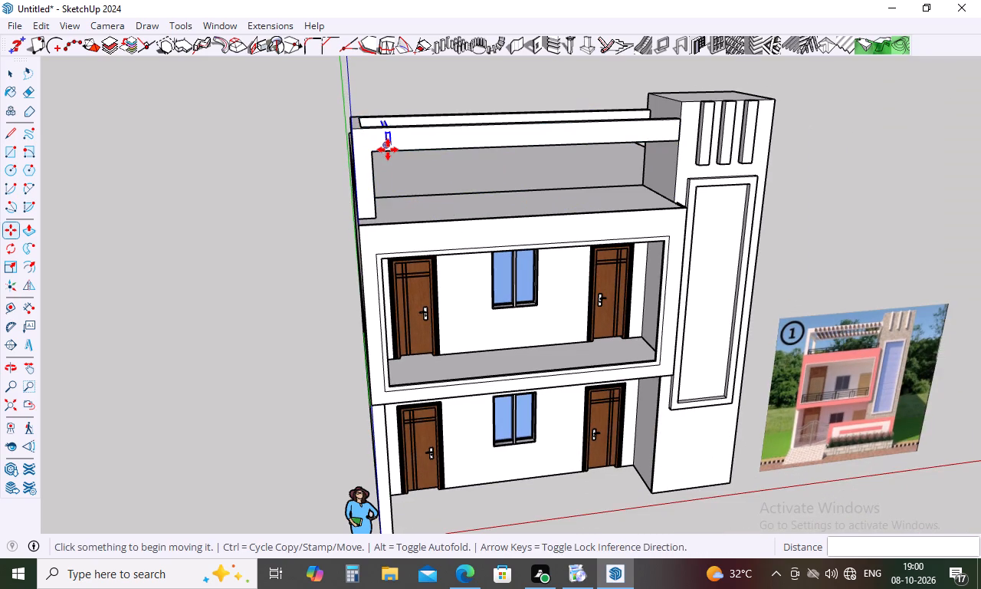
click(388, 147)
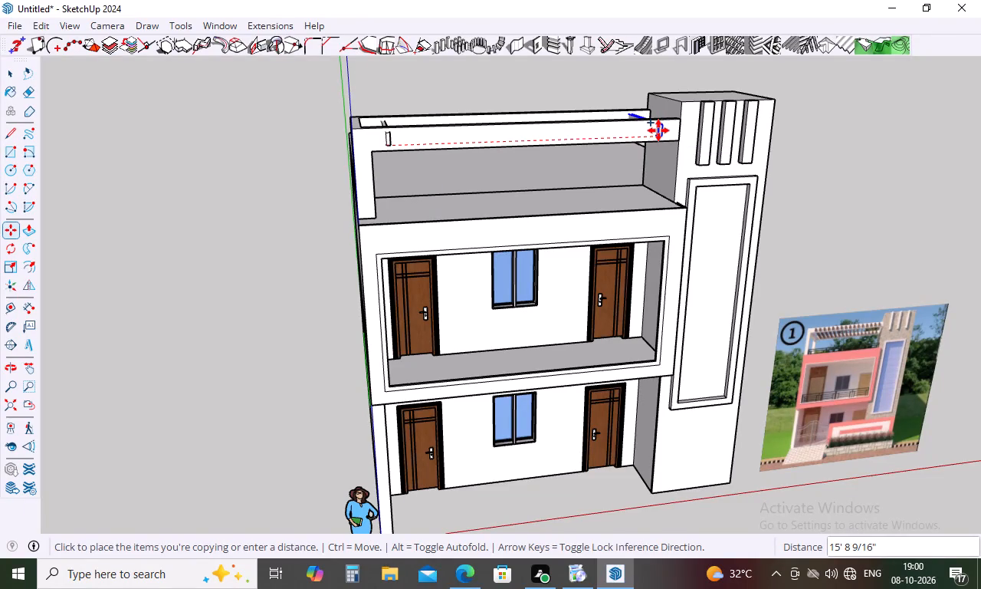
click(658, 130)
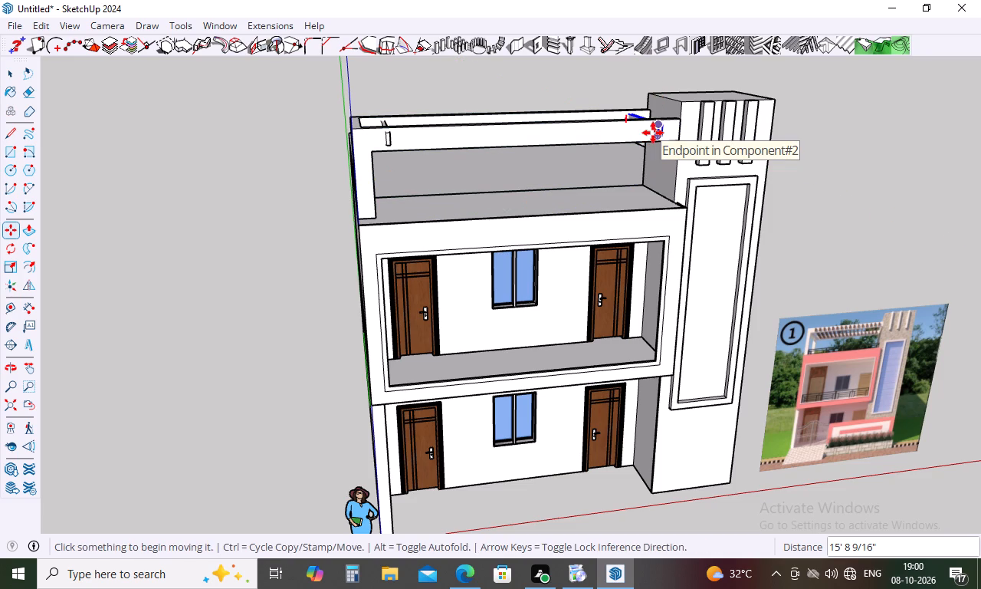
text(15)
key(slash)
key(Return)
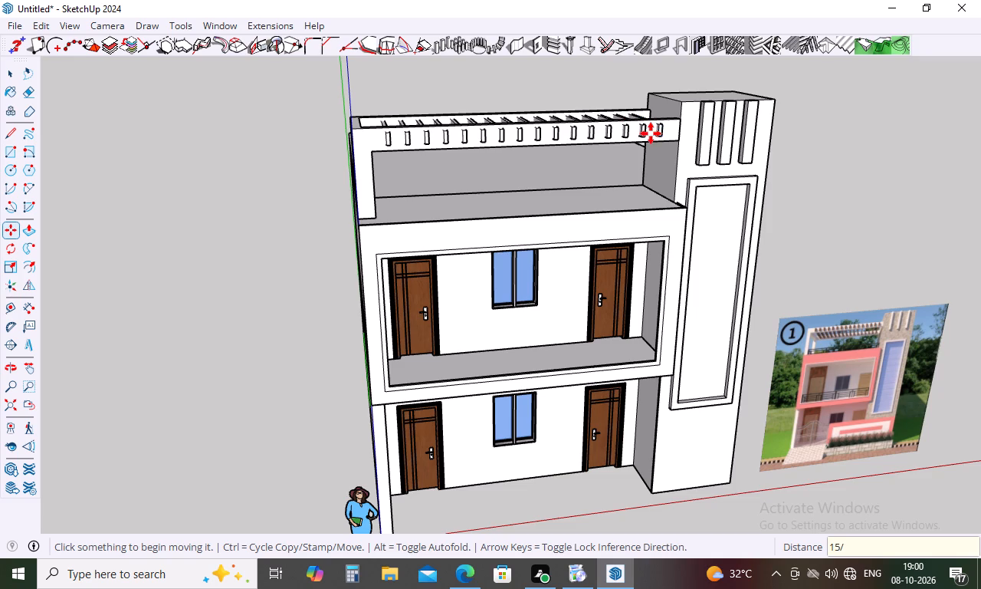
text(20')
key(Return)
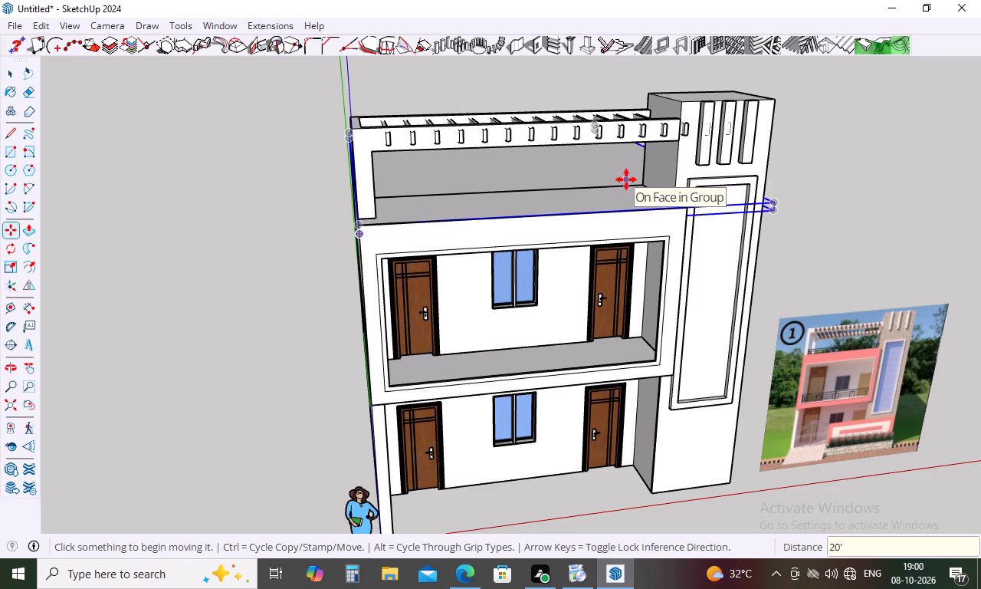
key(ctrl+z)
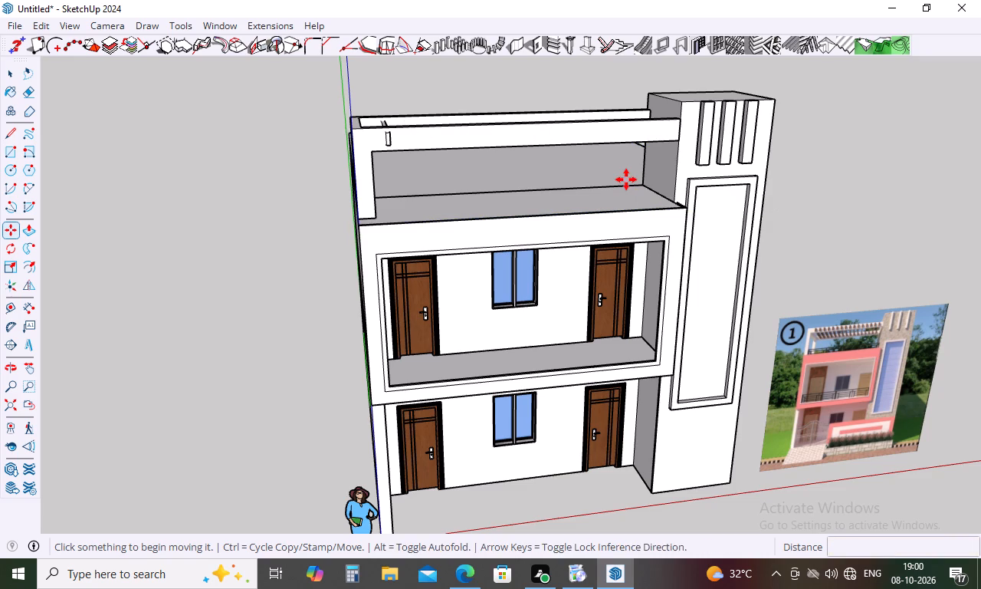
Copy the cross slat about 16' 1 1/8" along the side beams toward the tower and divide the span into 20 equal spaces.
click(386, 144)
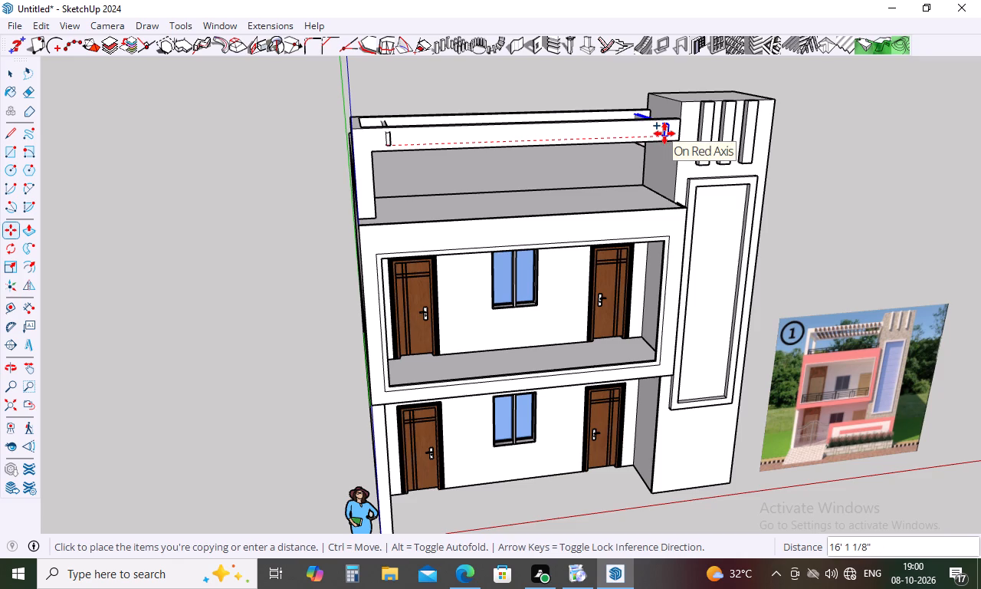
click(664, 133)
text(20/)
key(Return)
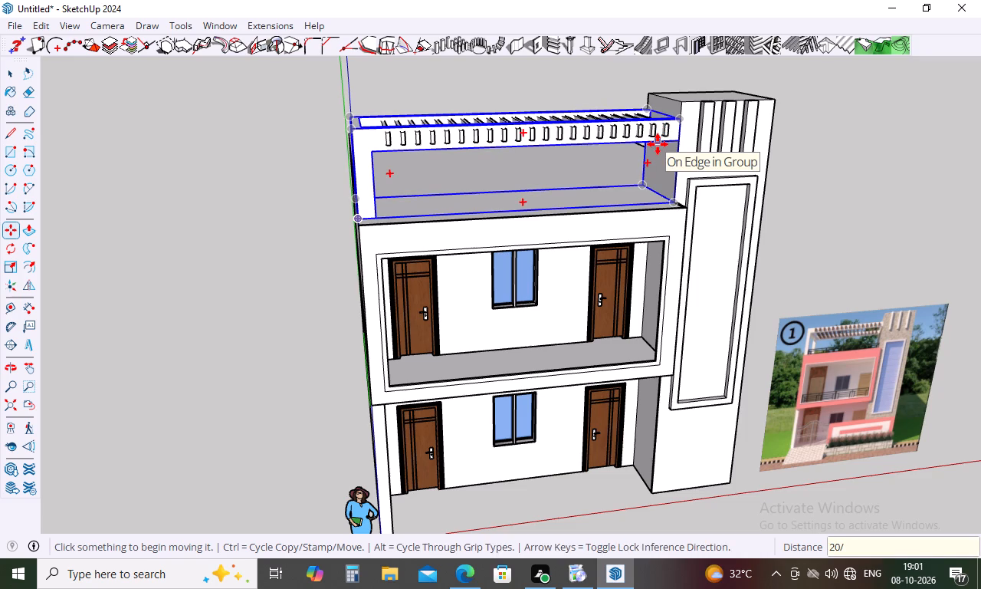
key(space)
Open the outermost of the three vertical fins on the tower's front, farthest from the pergola, for editing.
middle_drag(573, 196, 543, 212)
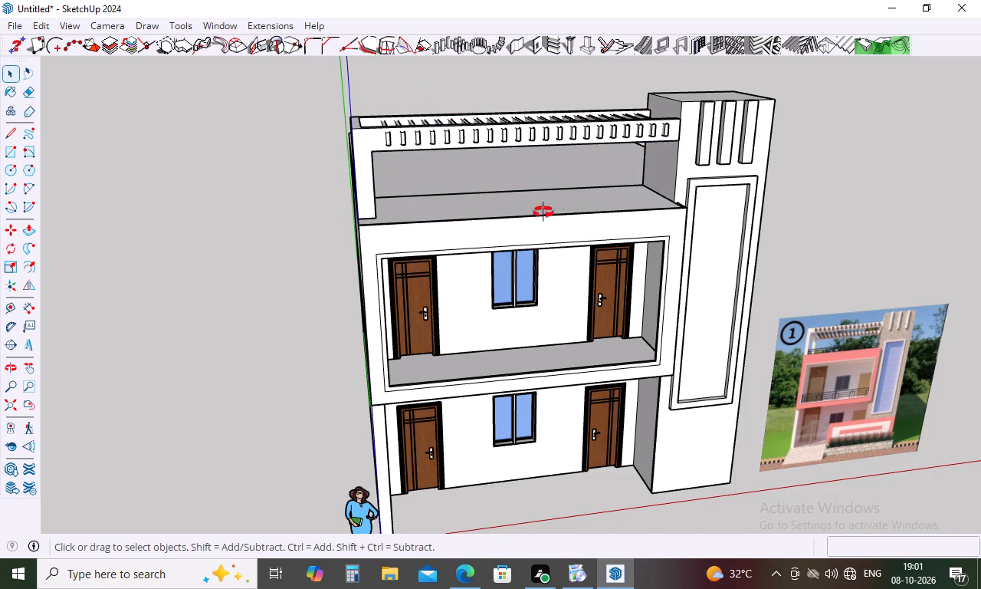
middle_drag(543, 212, 508, 341)
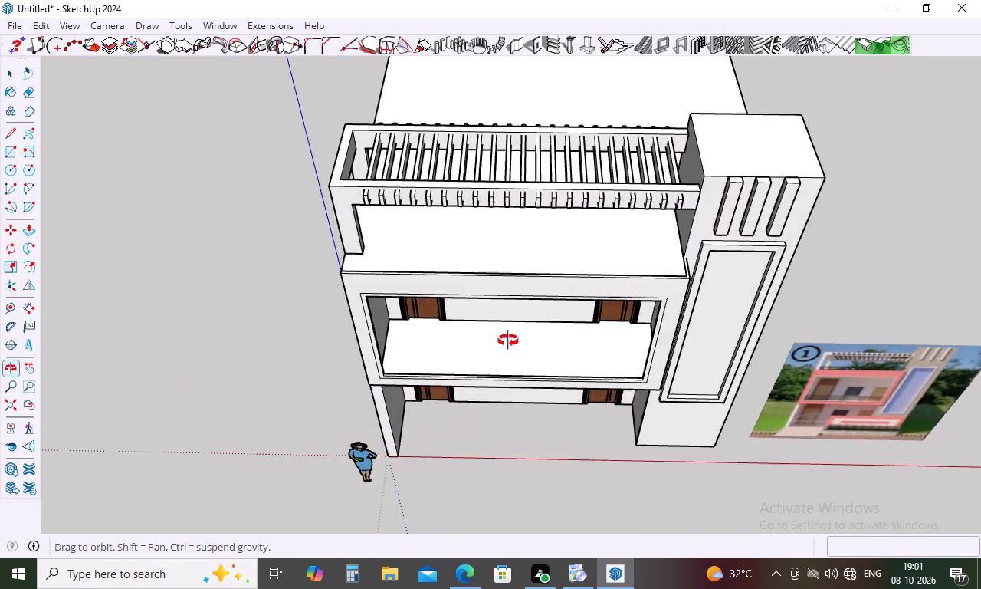
middle_drag(508, 341, 553, 157)
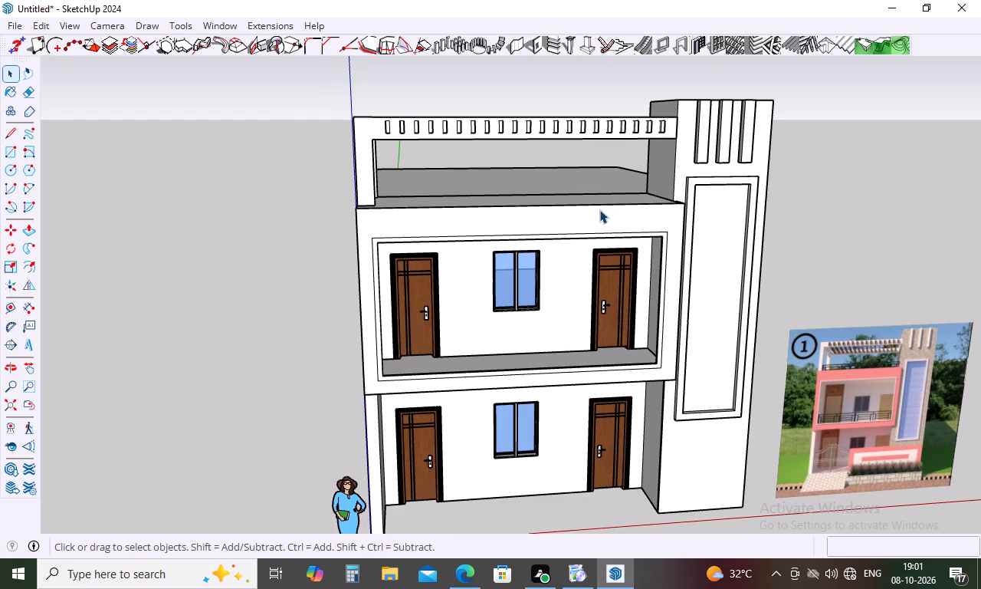
middle_drag(796, 131, 522, 188)
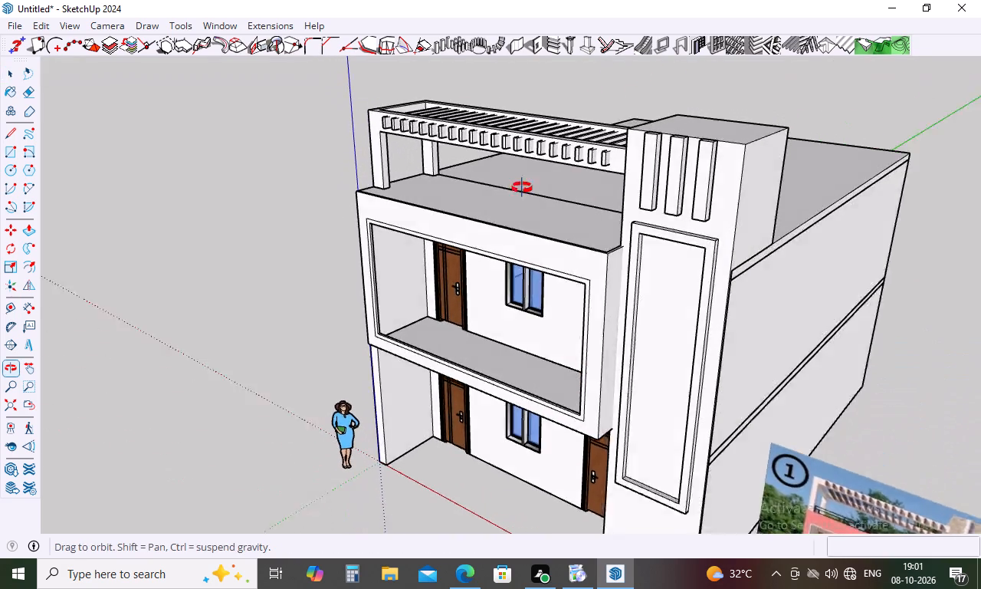
middle_drag(522, 188, 503, 191)
scroll(687, 195, up, 8)
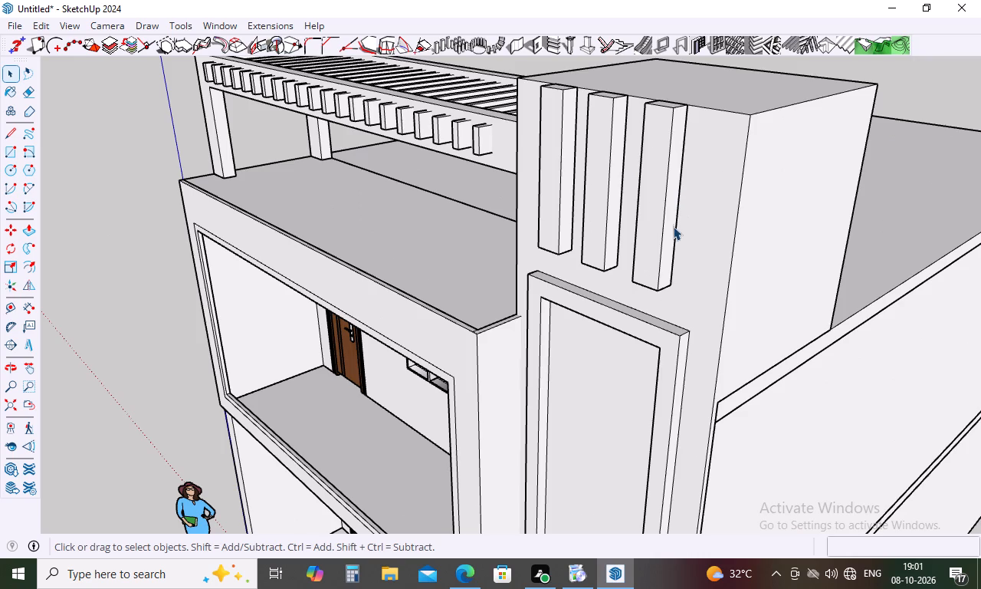
key(p)
middle_drag(667, 239, 887, 241)
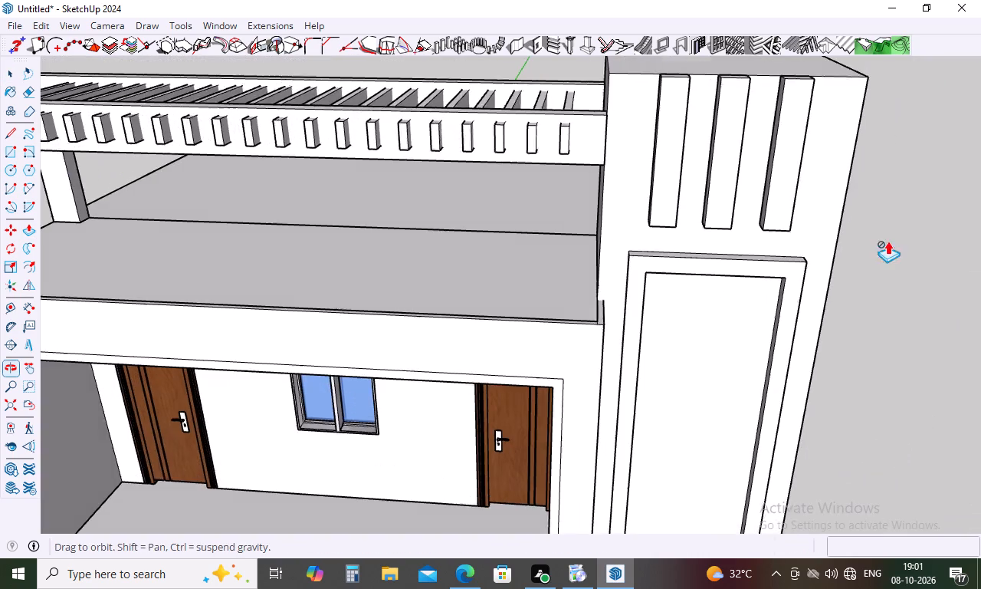
scroll(763, 181, up, 5)
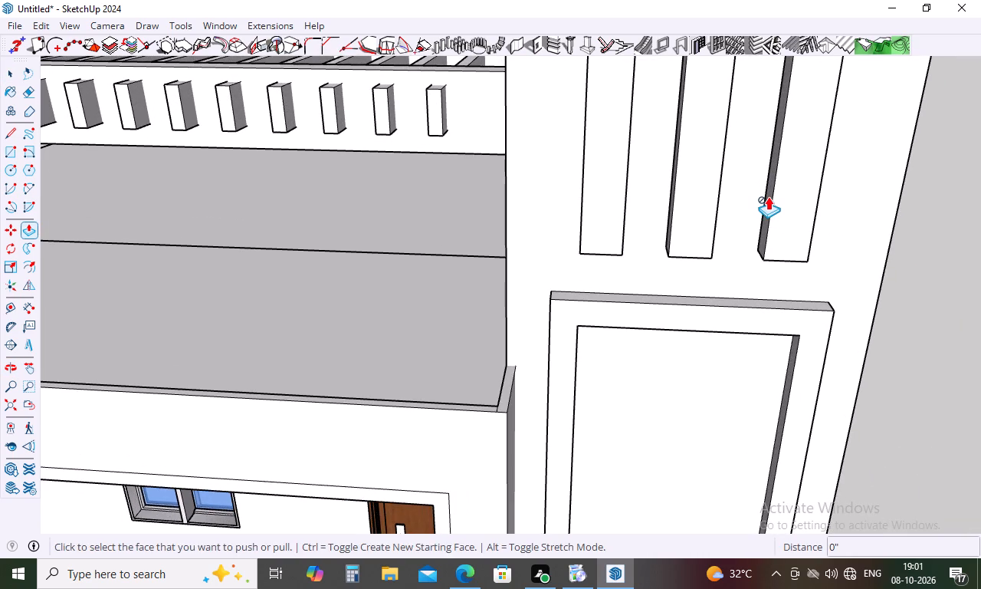
scroll(768, 196, up, 4)
key(p)
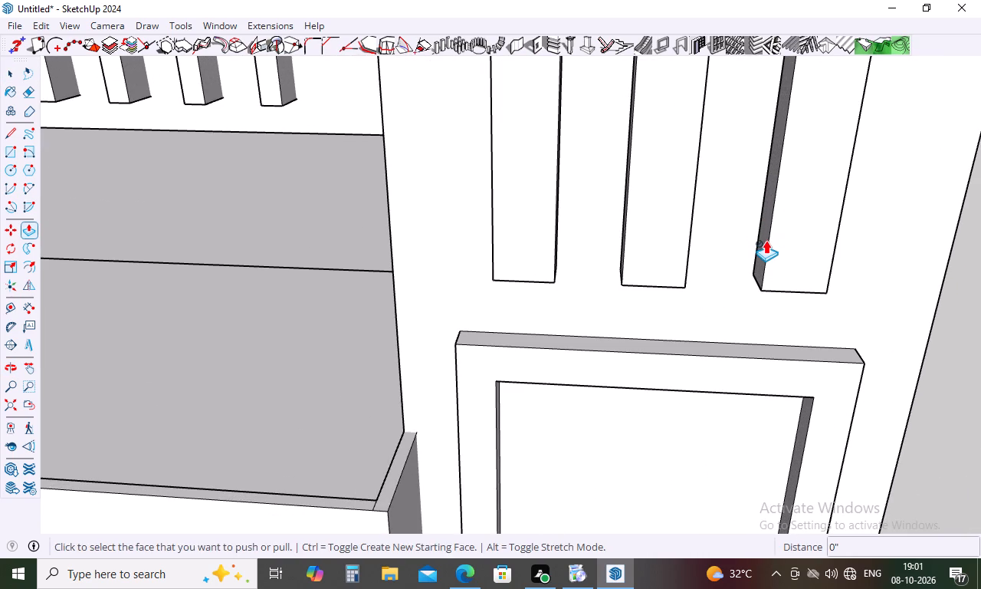
key(space)
double_click(789, 243)
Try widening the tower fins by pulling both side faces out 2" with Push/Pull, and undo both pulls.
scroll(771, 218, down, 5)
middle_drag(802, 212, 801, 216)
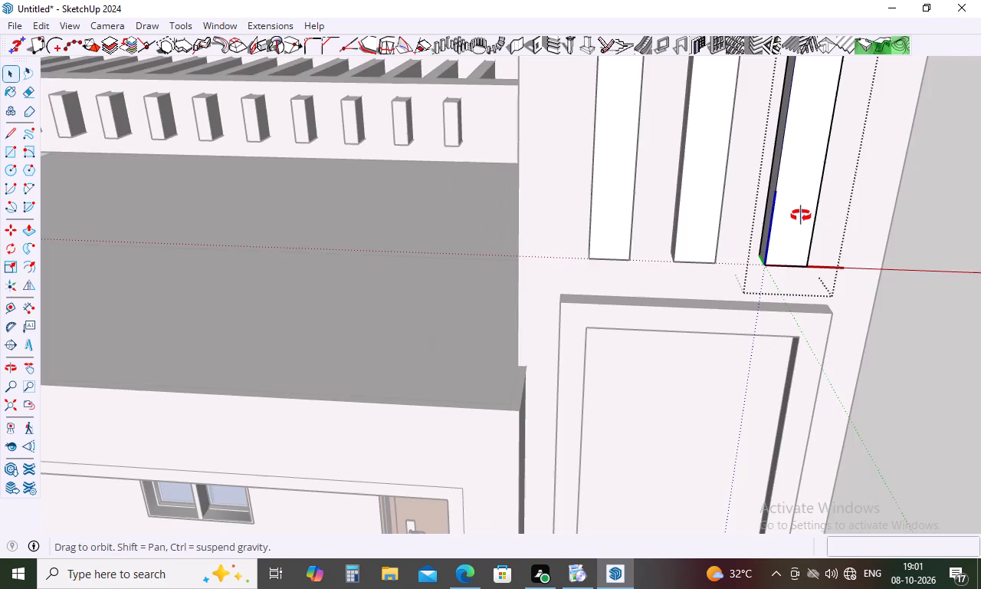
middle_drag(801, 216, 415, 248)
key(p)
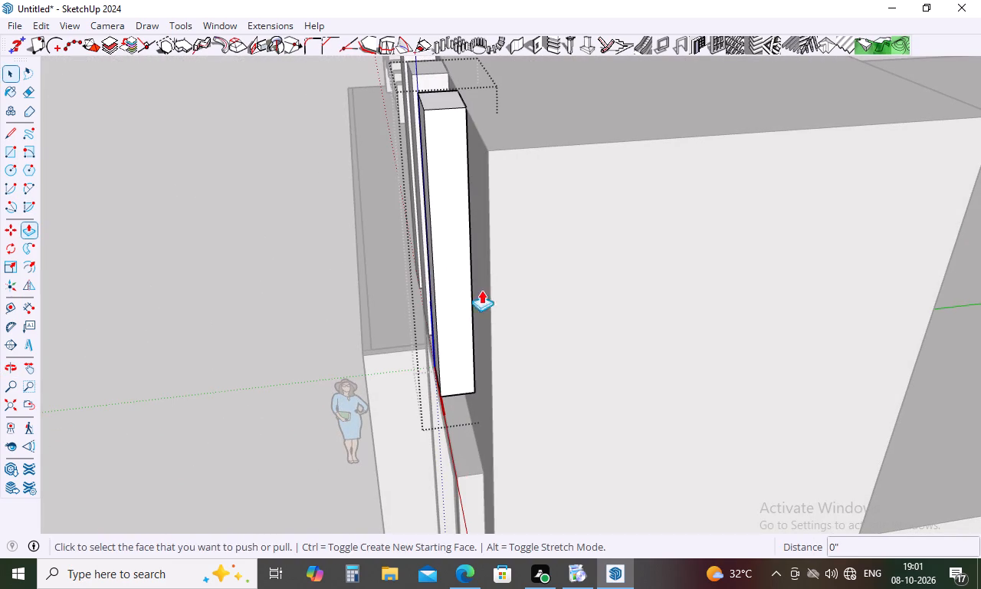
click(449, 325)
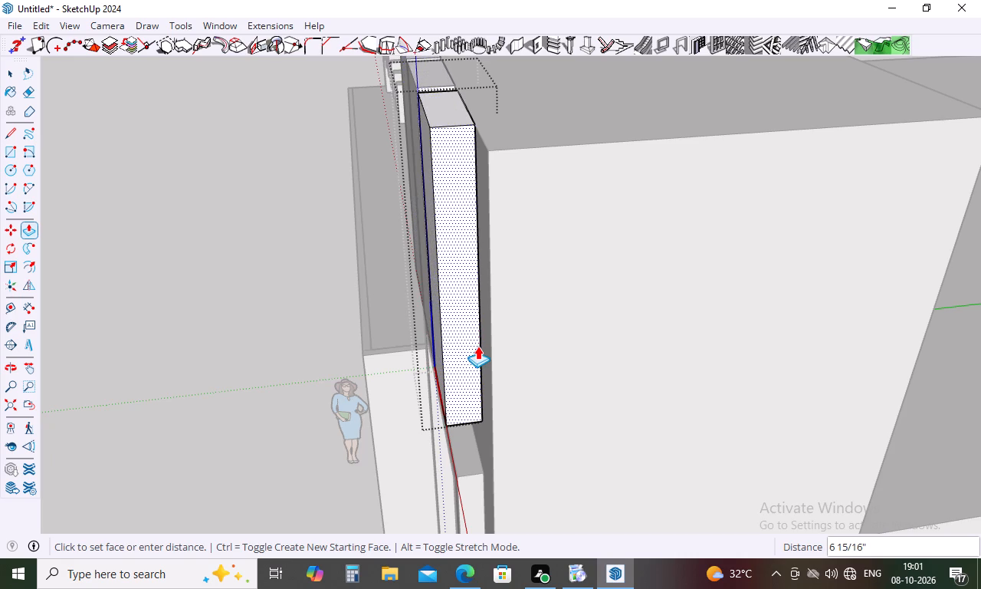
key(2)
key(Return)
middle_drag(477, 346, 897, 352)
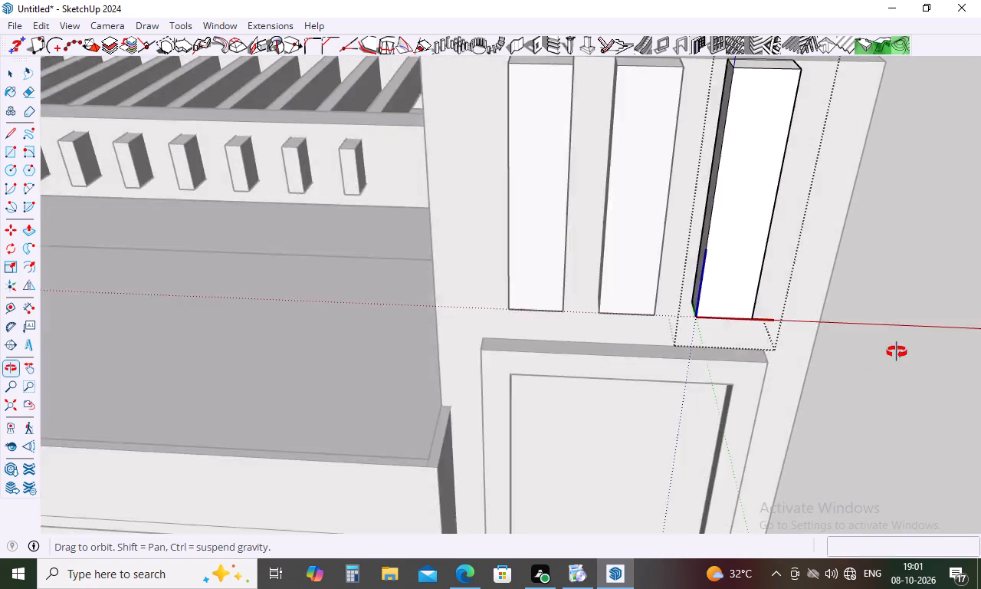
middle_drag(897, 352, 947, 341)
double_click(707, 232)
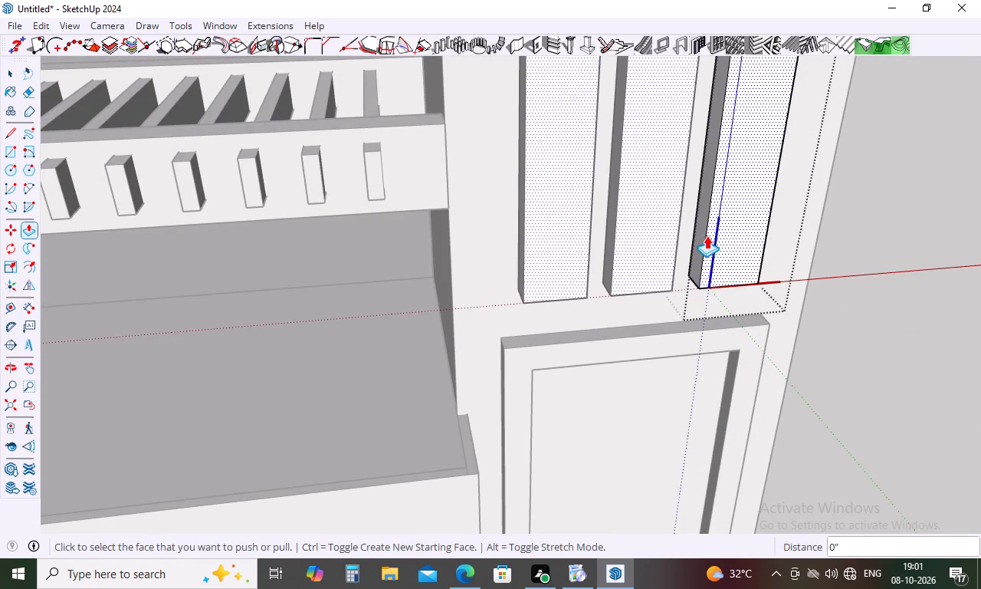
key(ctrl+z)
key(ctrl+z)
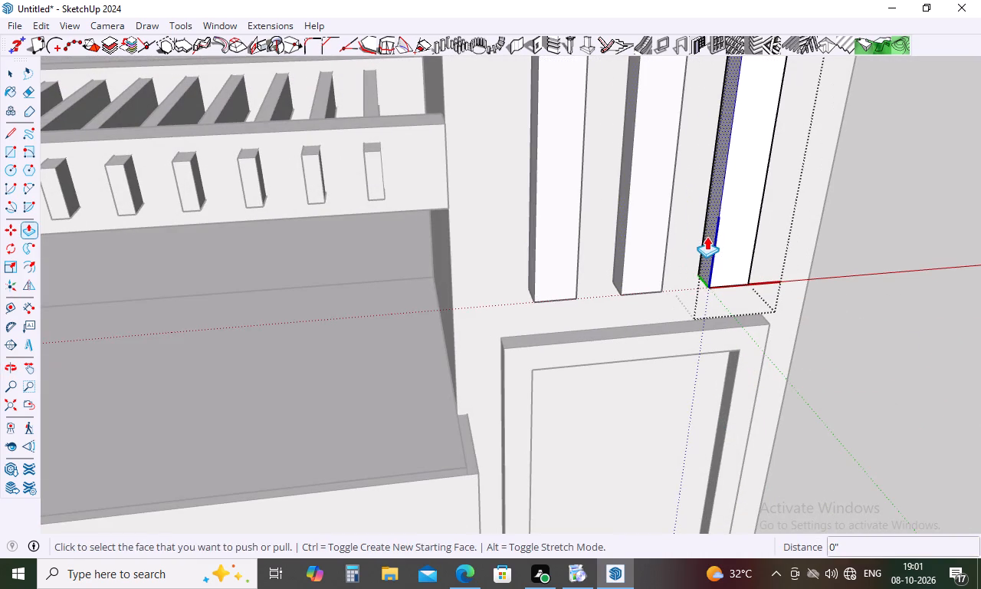
Narrow the tower fins by pushing both side faces of the open fin in 2" with Push/Pull, and leave its editing.
middle_drag(821, 219, 407, 286)
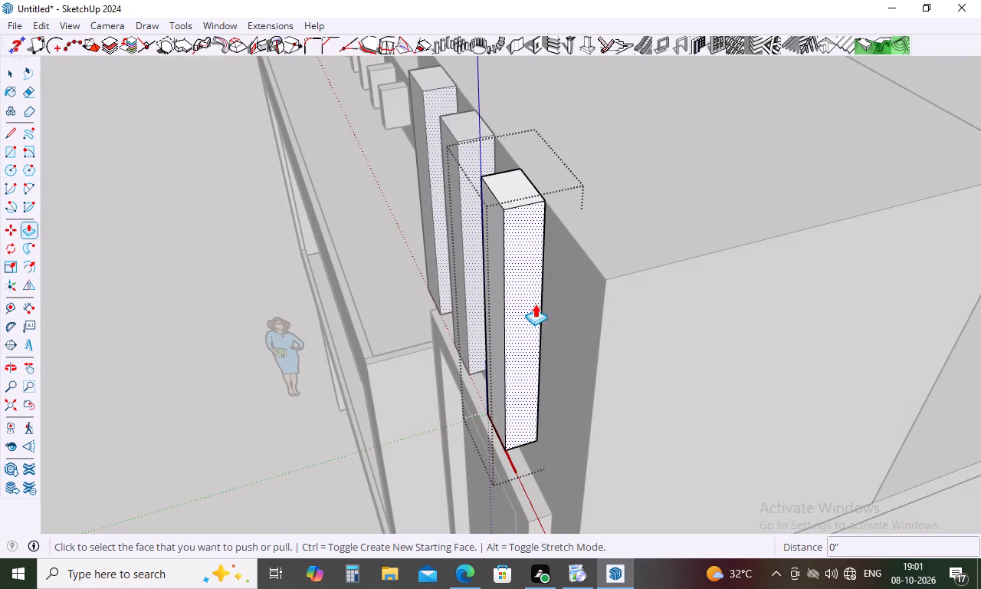
click(535, 304)
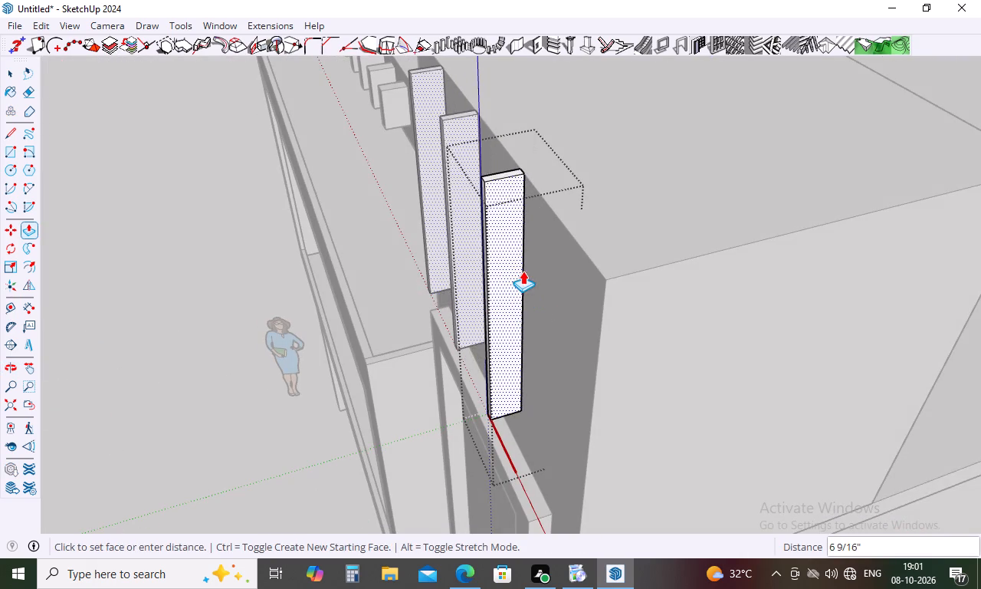
key(2)
key(Return)
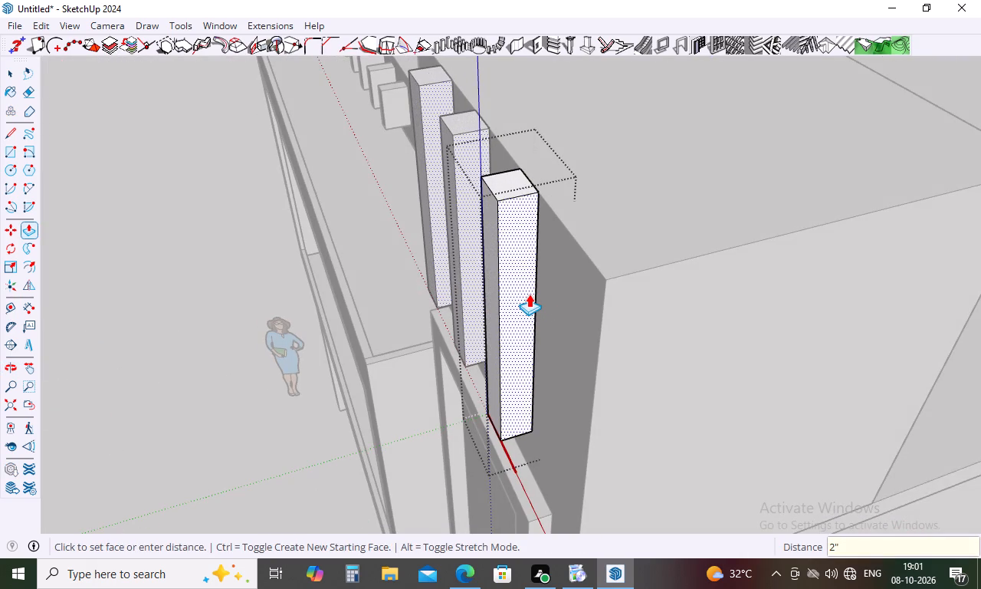
middle_drag(520, 331, 980, 266)
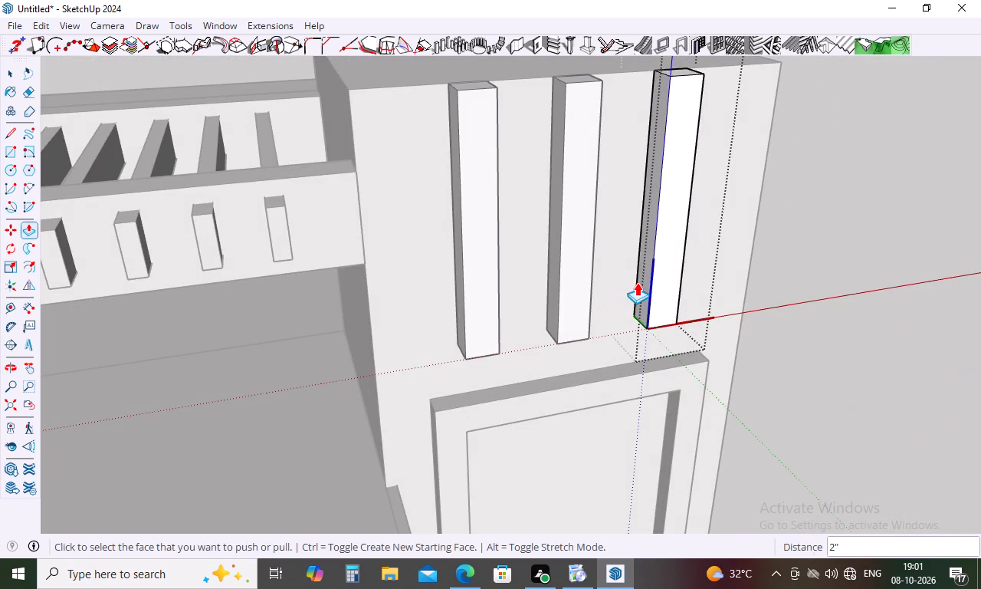
double_click(638, 282)
scroll(579, 238, down, 12)
key(space)
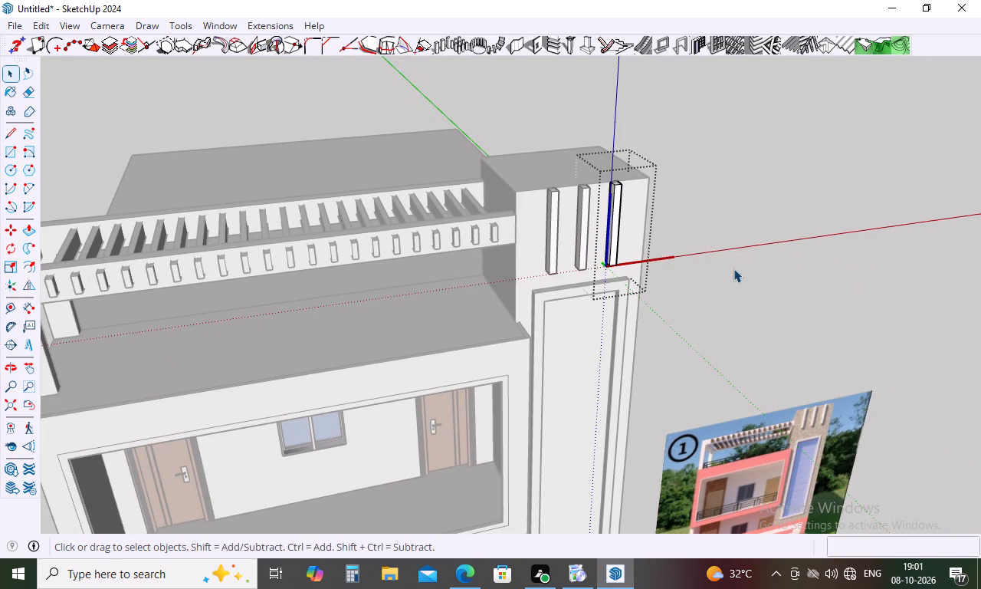
click(733, 268)
middle_drag(668, 268, 574, 149)
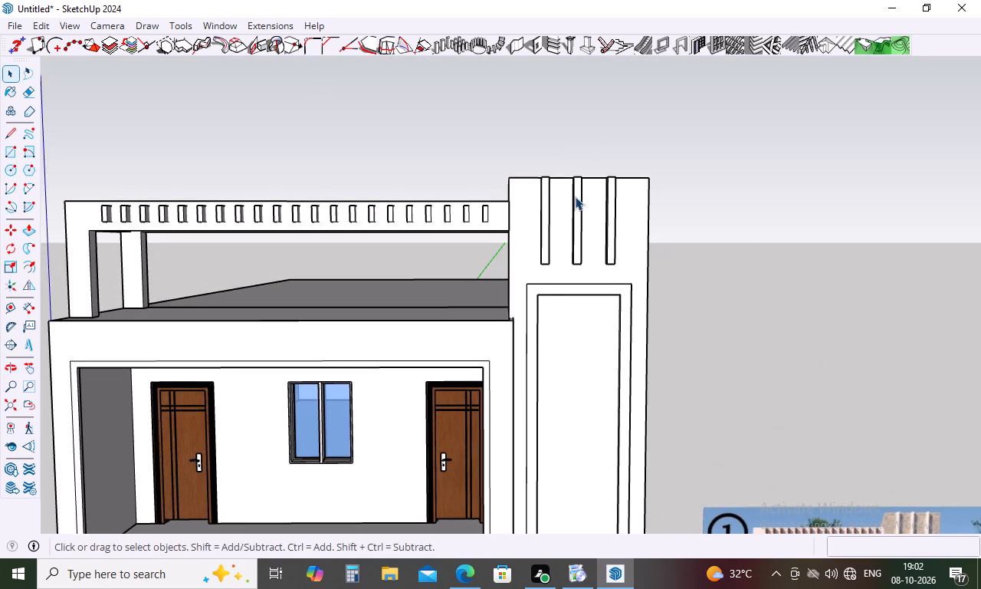
scroll(547, 184, down, 4)
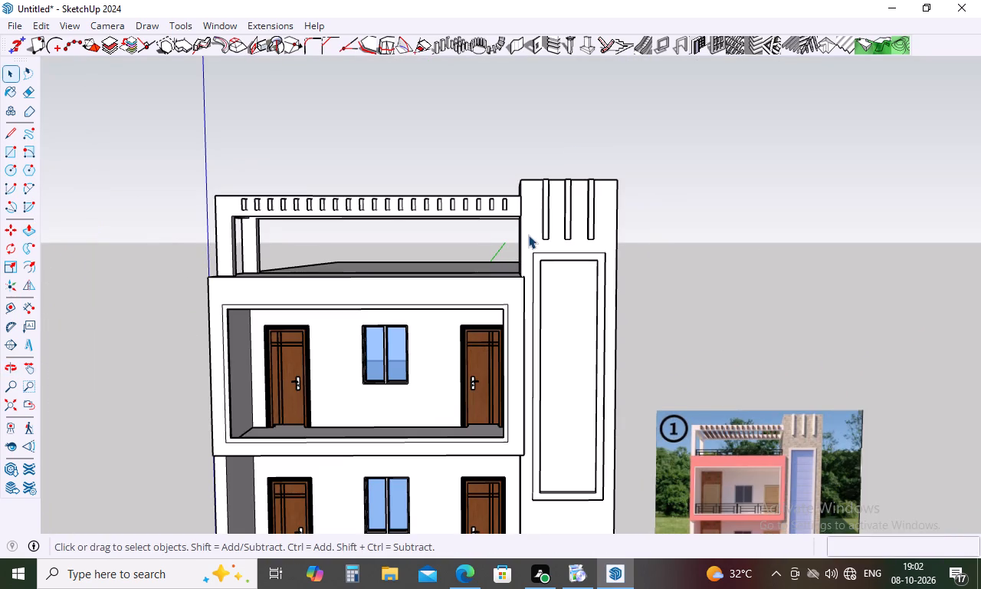
Open the rooftop pergola group, delete the stray line running across the roof from the rear post to the tower, and leave the group.
middle_drag(474, 232, 464, 177)
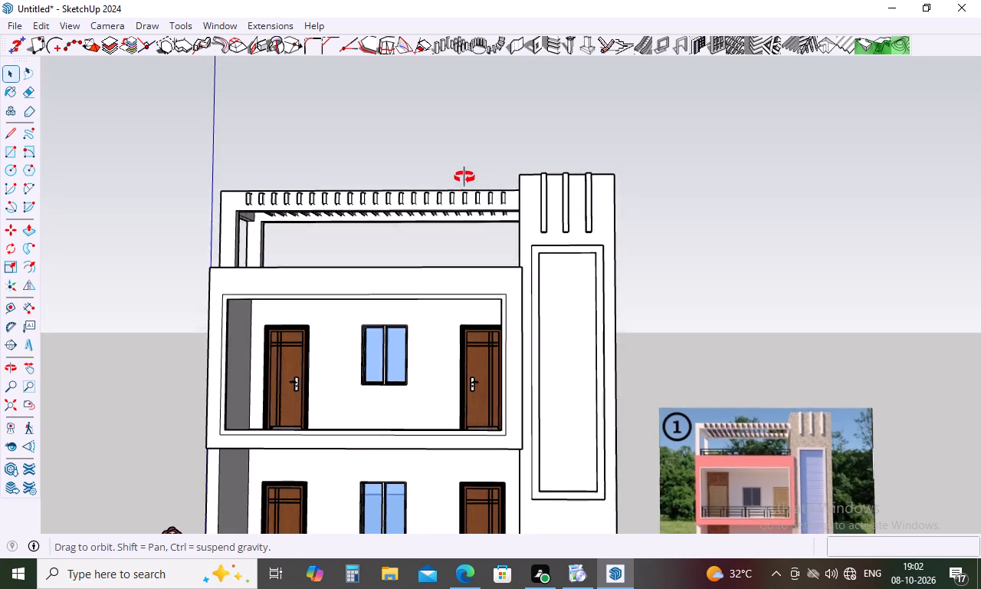
middle_drag(464, 177, 462, 163)
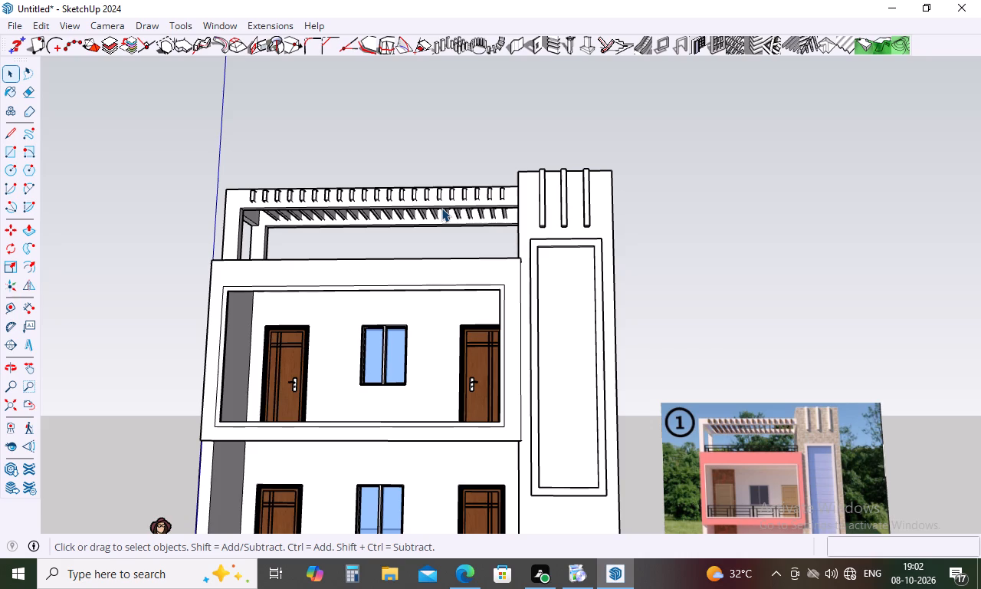
middle_drag(441, 208, 470, 375)
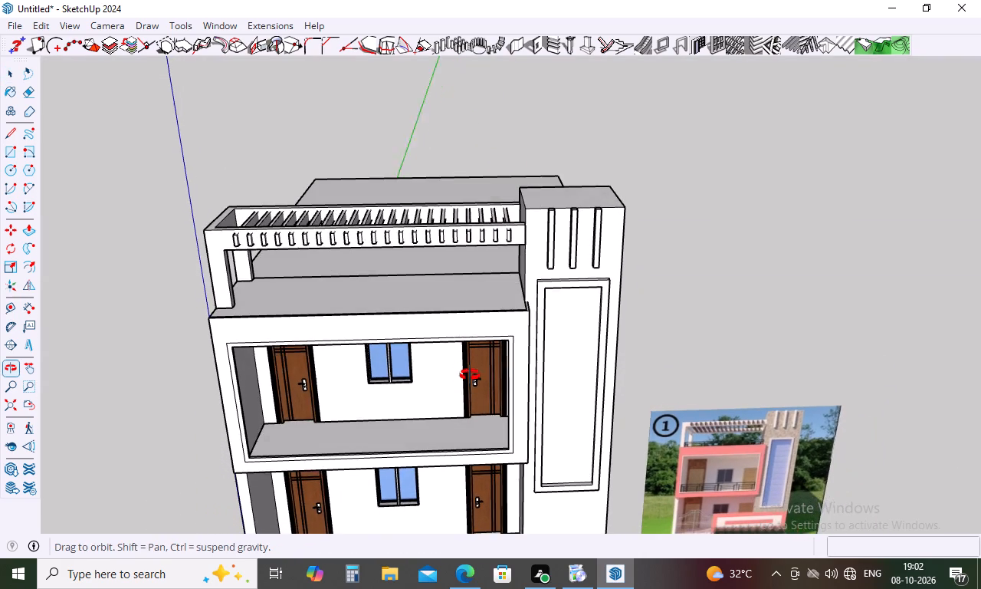
middle_drag(470, 375, 471, 377)
click(464, 272)
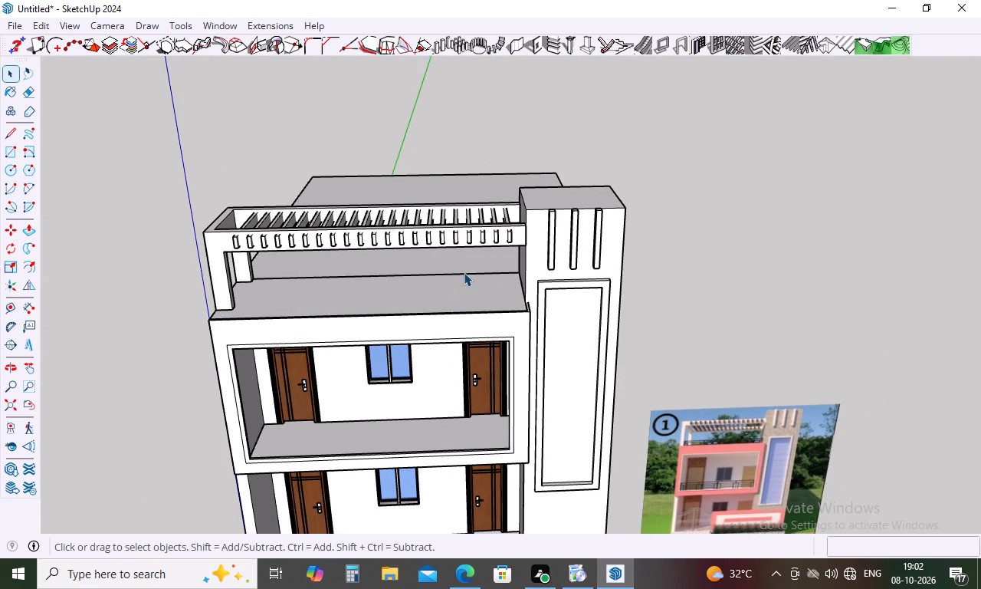
double_click(464, 272)
click(464, 272)
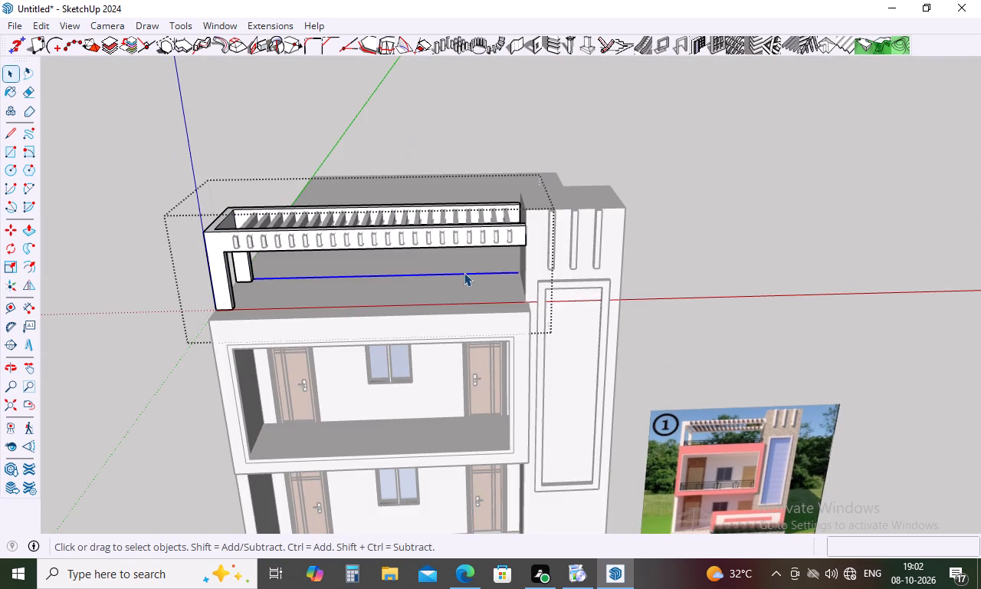
key(Delete)
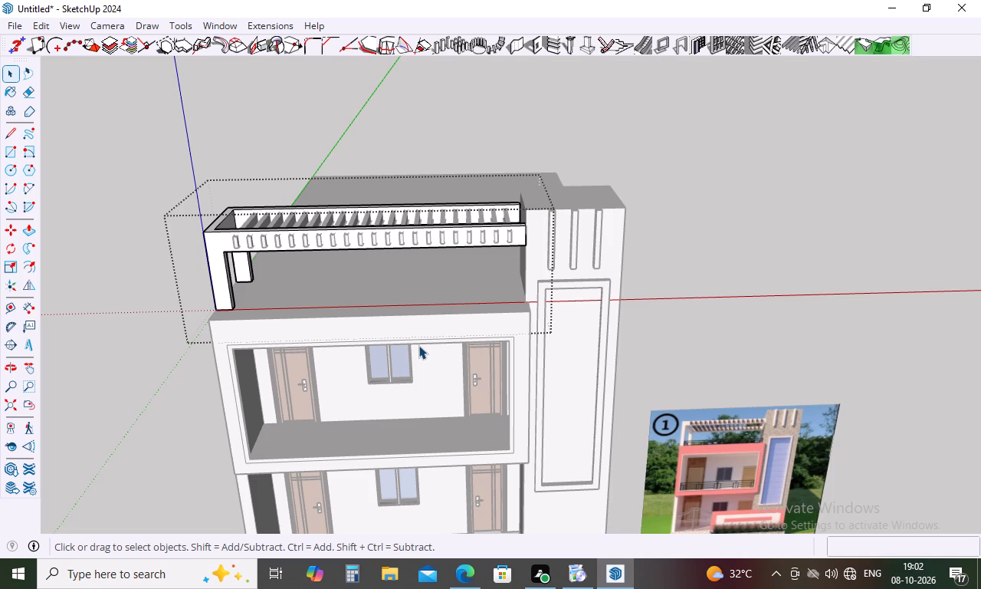
scroll(402, 289, down, 4)
middle_drag(412, 341, 415, 275)
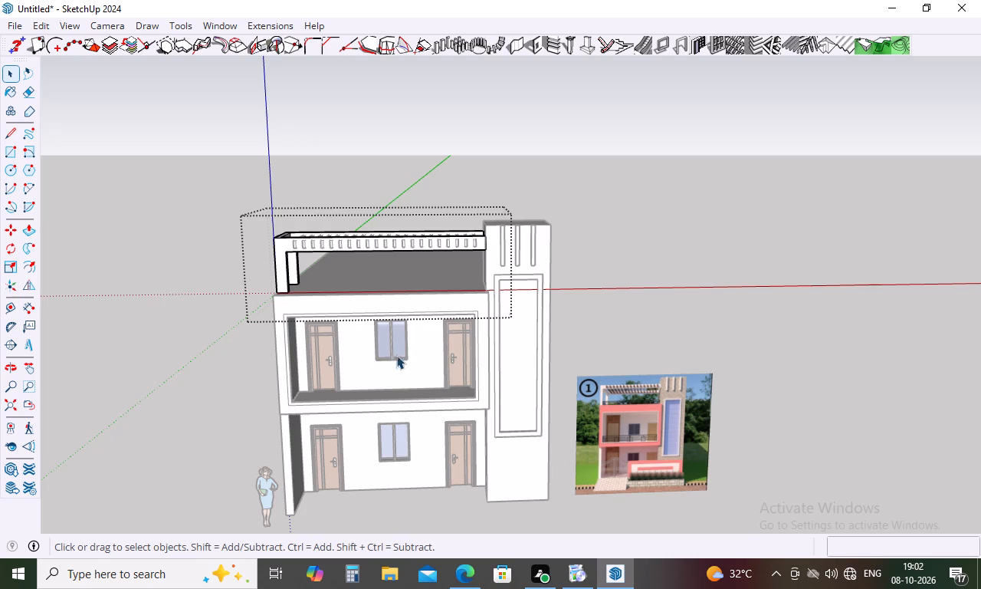
scroll(387, 369, down, 6)
key(space)
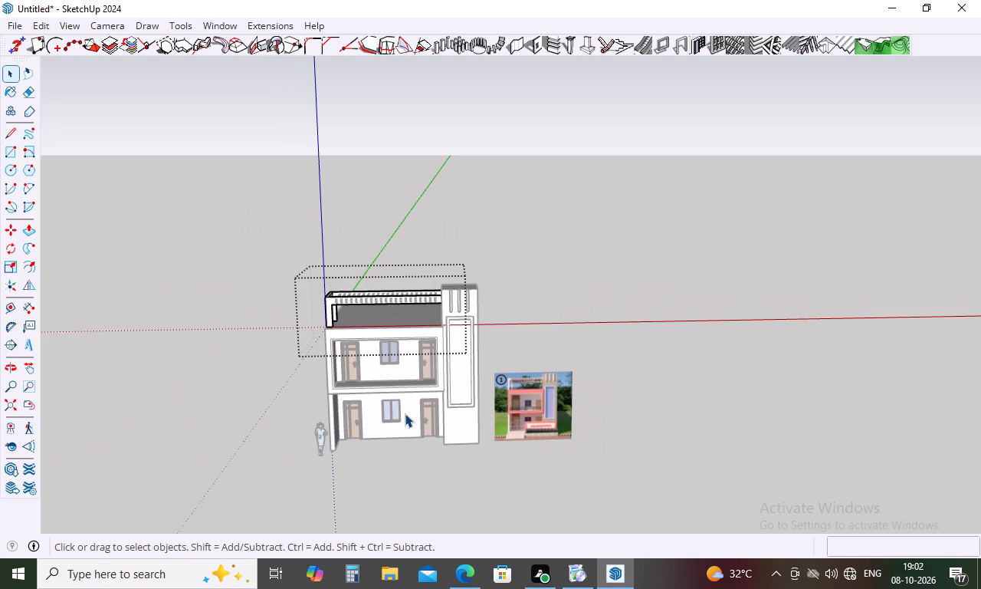
click(394, 482)
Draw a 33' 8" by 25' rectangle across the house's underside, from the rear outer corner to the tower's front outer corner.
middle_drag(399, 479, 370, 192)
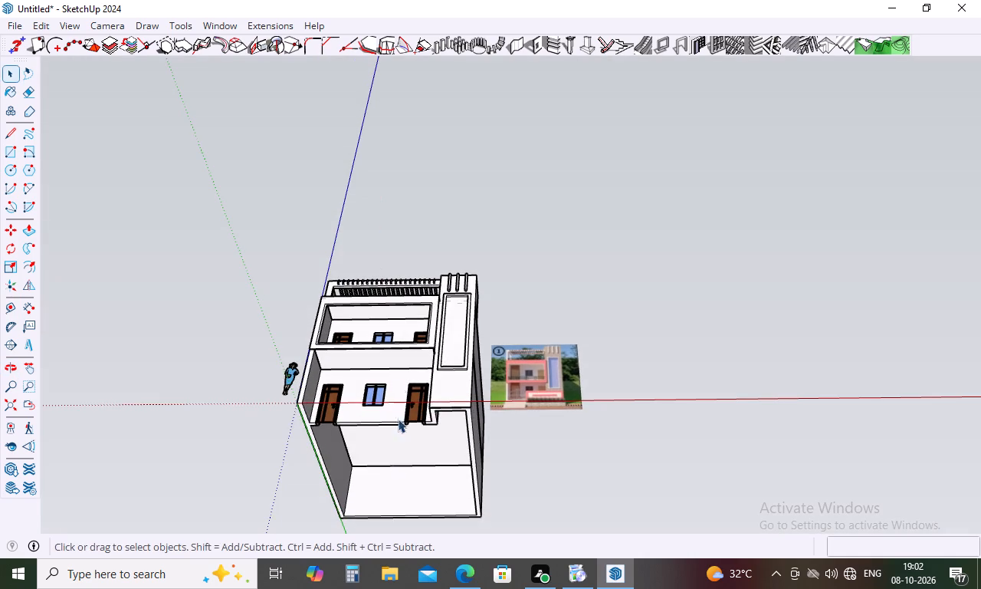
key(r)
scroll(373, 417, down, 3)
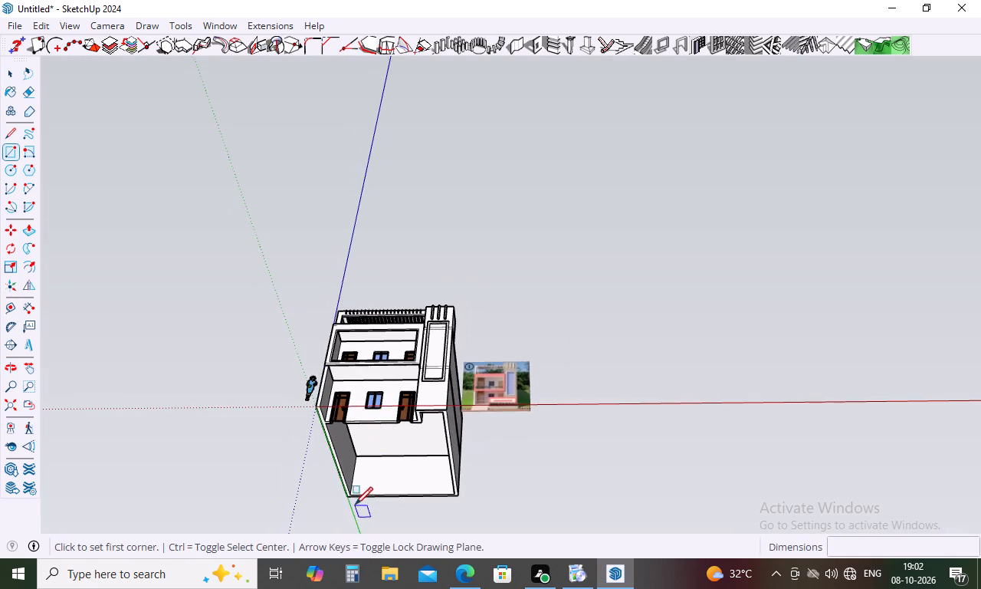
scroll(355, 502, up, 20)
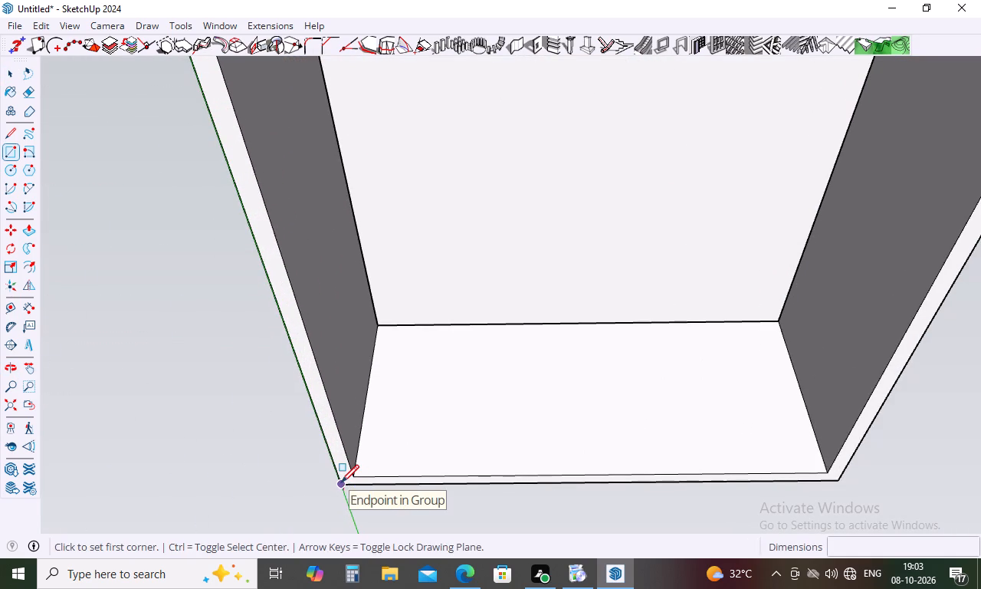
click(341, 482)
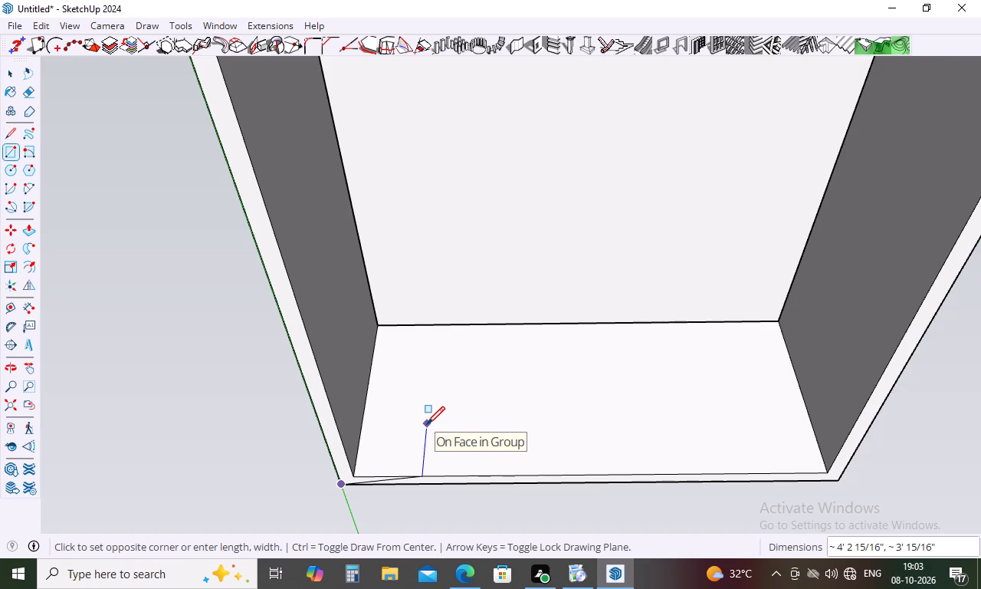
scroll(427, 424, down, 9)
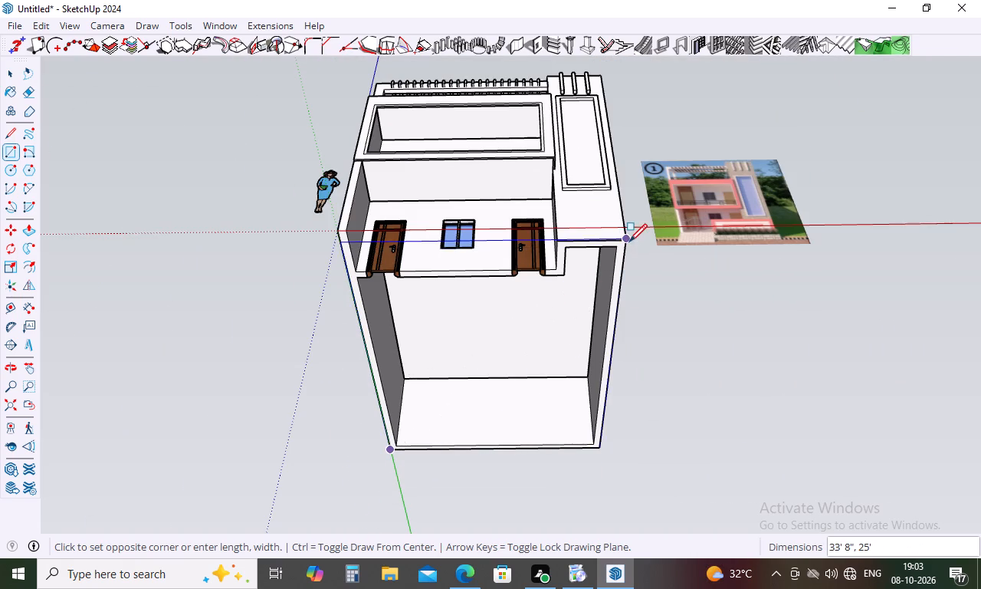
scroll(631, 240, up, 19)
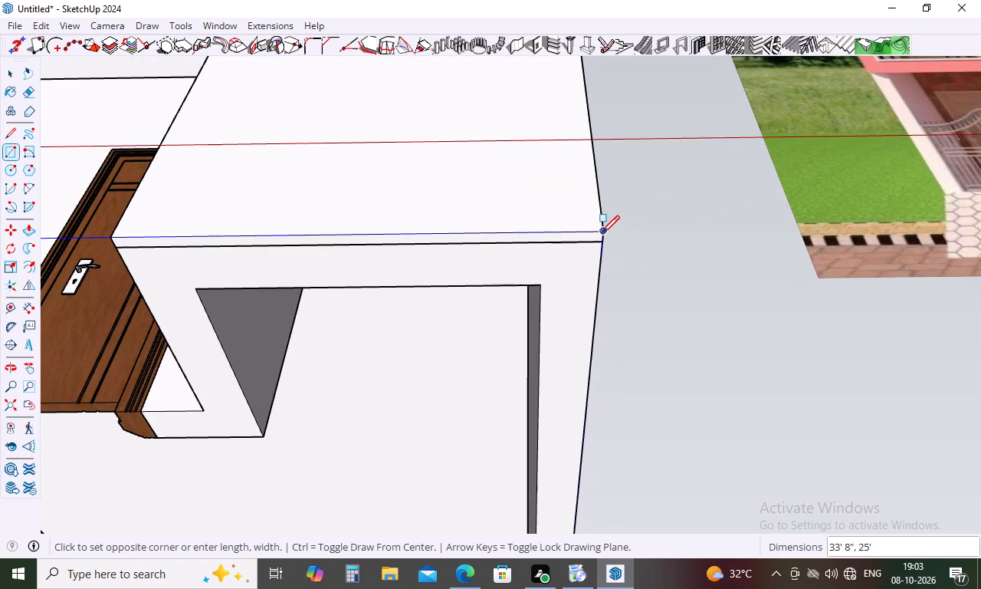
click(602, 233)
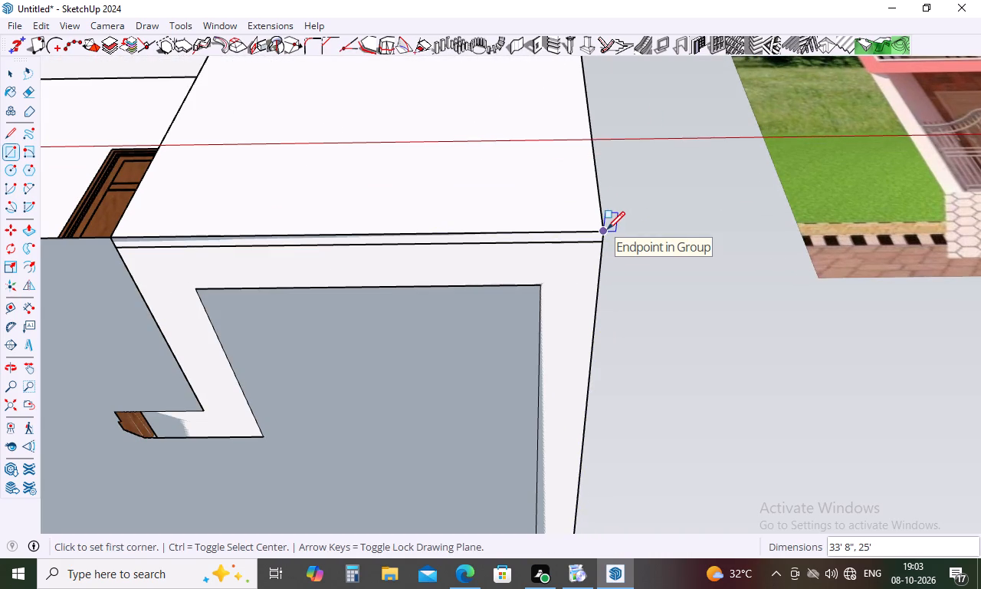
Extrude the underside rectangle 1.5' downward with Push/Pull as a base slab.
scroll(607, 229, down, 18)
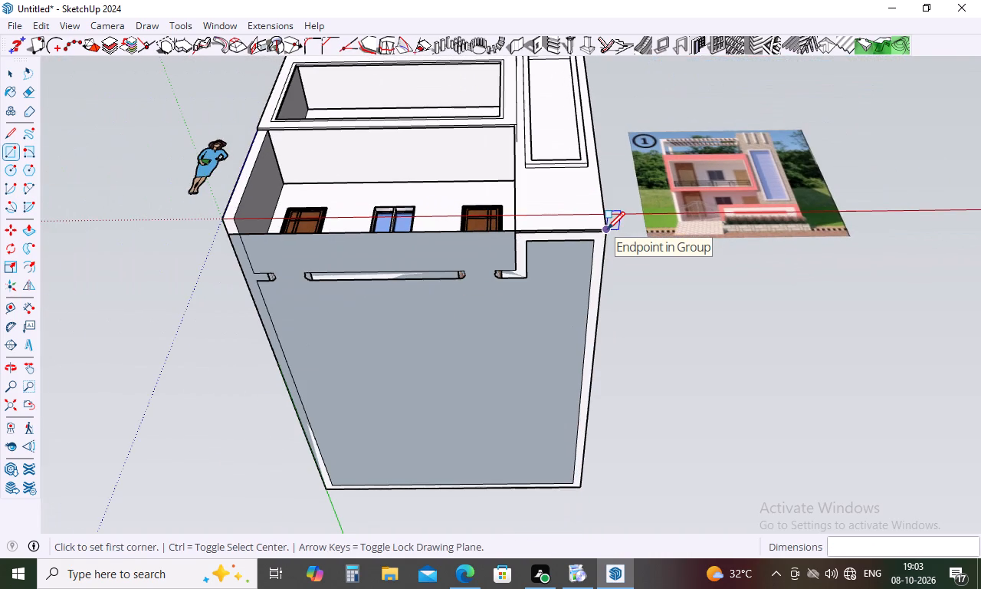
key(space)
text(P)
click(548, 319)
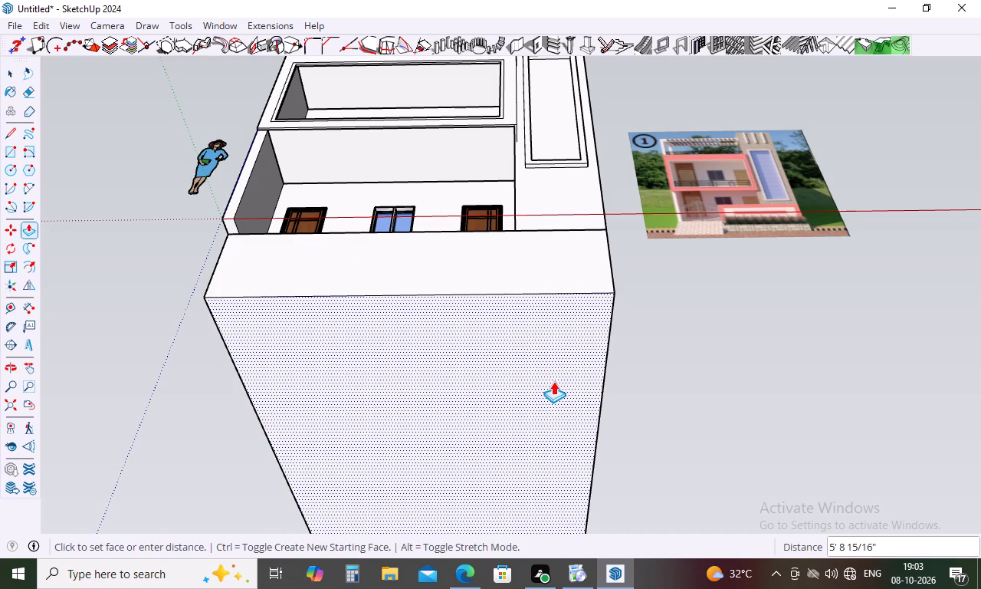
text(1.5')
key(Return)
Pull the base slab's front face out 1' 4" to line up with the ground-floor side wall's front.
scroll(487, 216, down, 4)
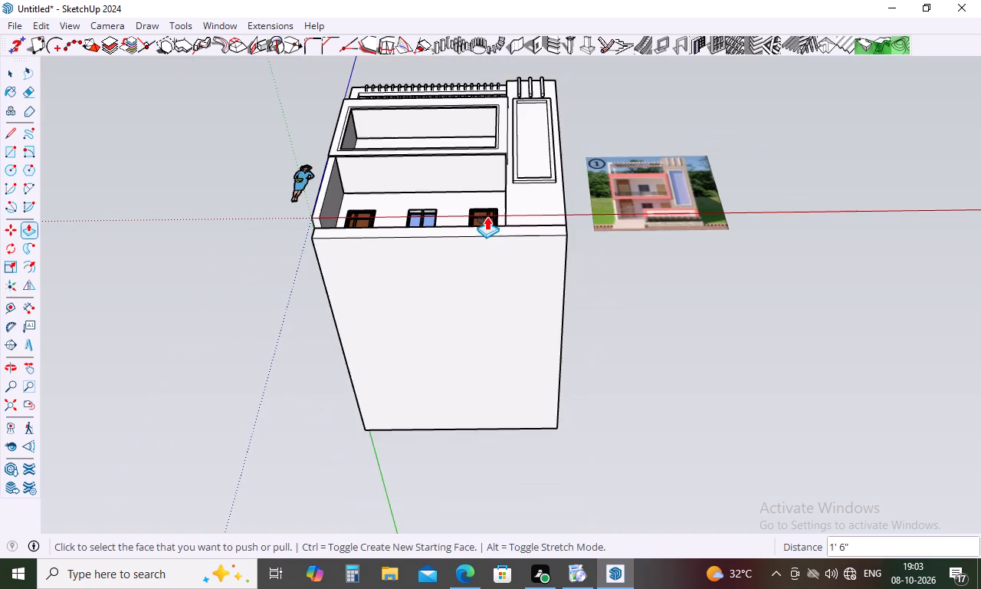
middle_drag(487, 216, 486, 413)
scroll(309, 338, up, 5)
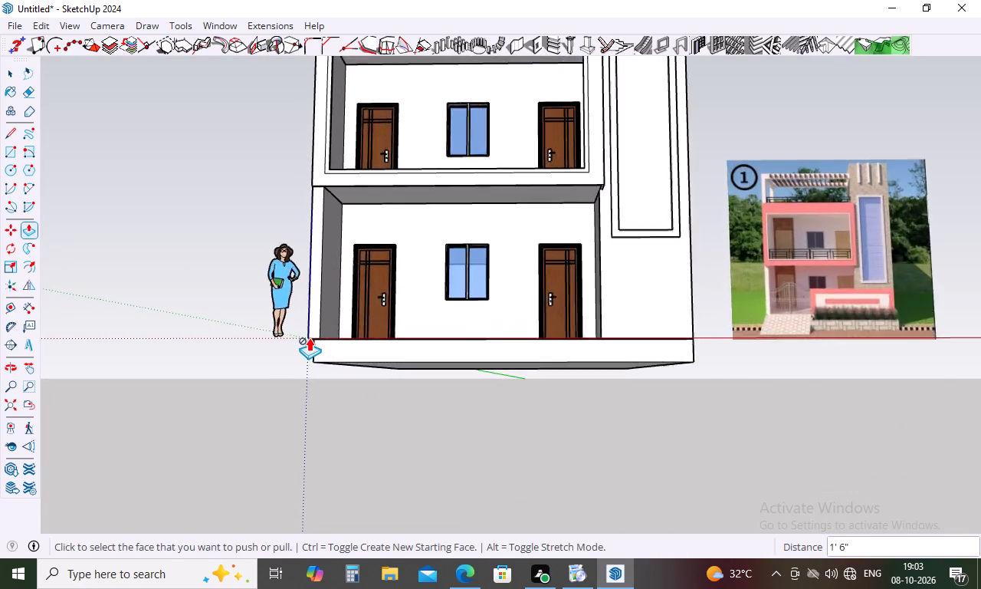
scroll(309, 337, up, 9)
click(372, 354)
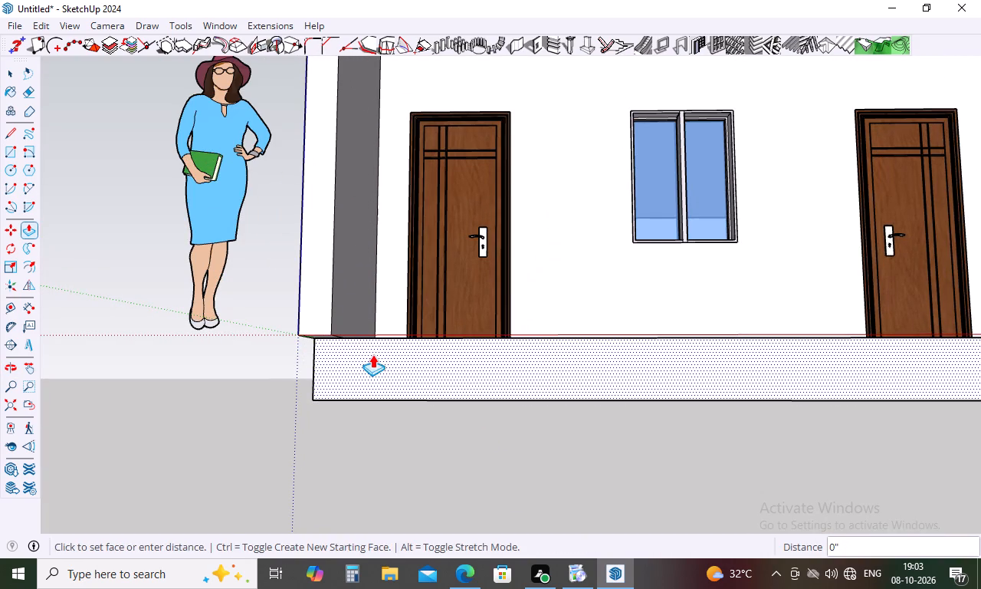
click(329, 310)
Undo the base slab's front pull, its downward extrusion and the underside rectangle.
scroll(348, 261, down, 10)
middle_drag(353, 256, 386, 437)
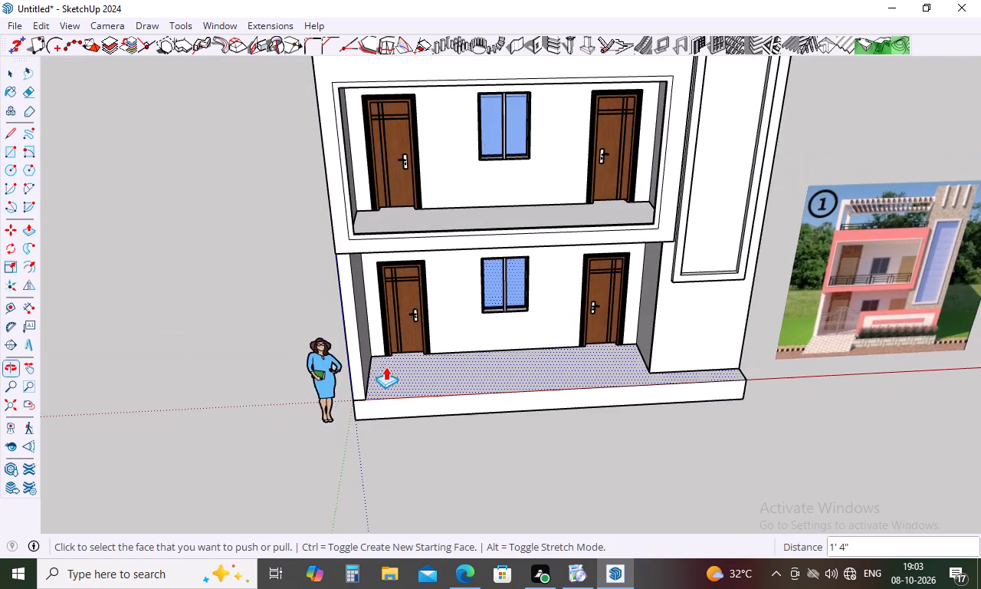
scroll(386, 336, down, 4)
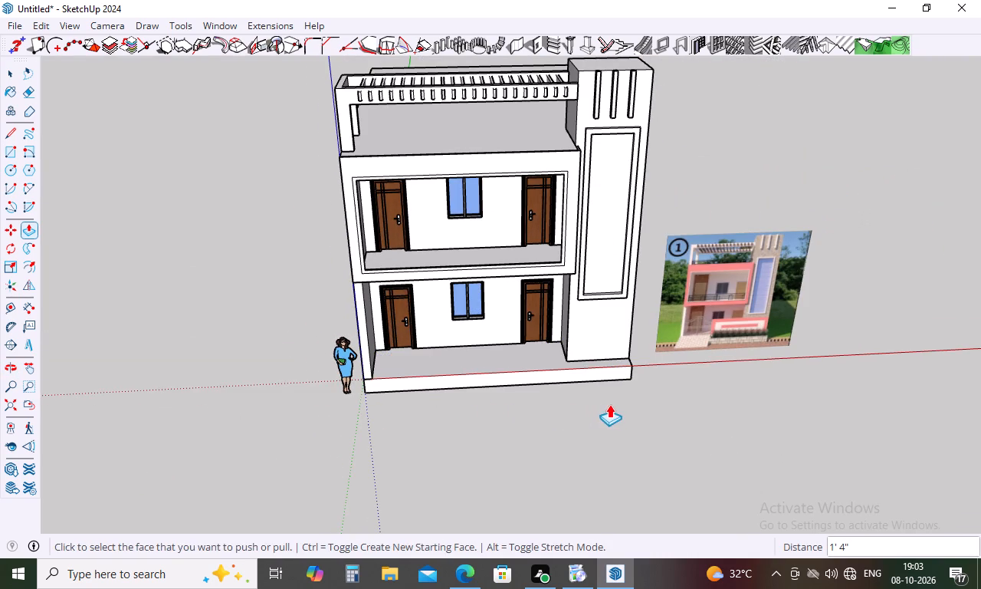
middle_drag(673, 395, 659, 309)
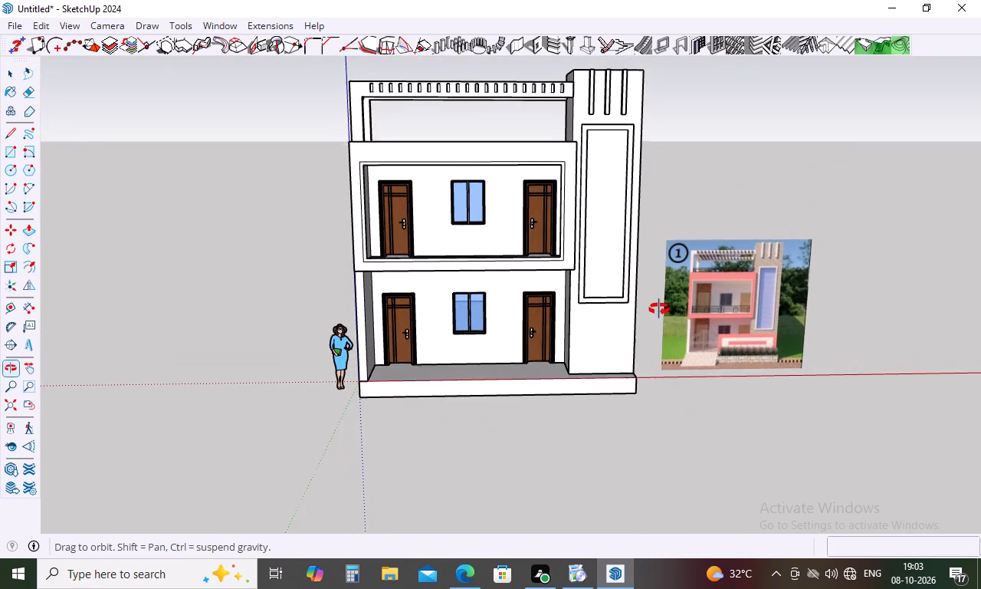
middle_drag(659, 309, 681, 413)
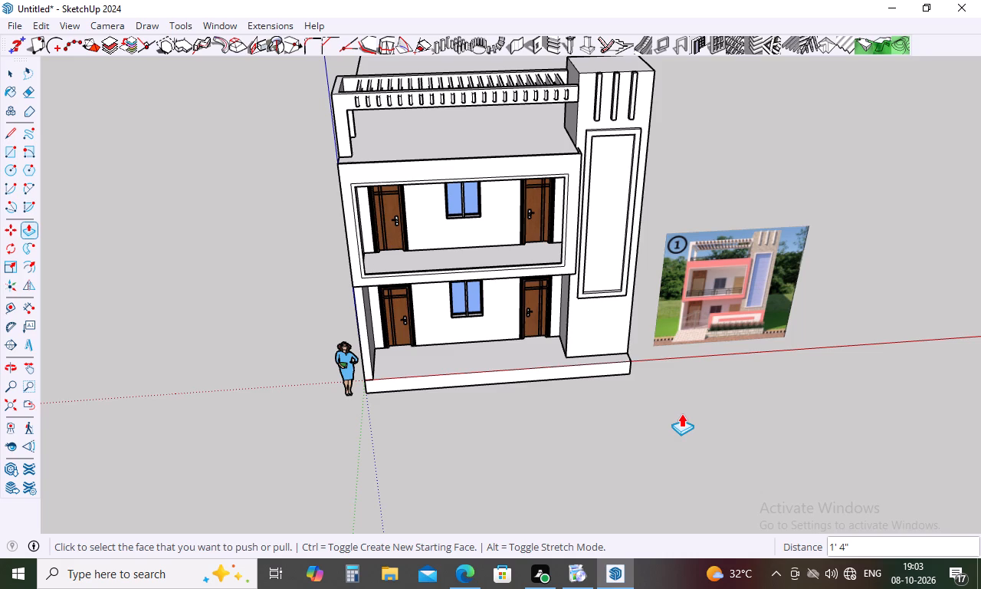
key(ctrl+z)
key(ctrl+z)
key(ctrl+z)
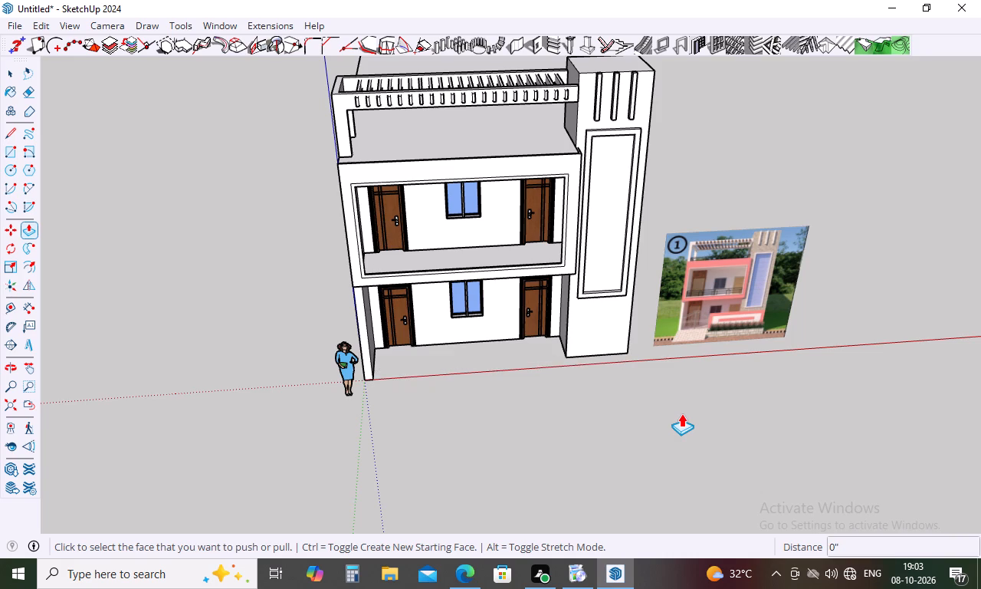
Draw a line about 2' 2" long from the tower's outer front base corner straight forward along the green axis.
middle_drag(681, 413, 649, 327)
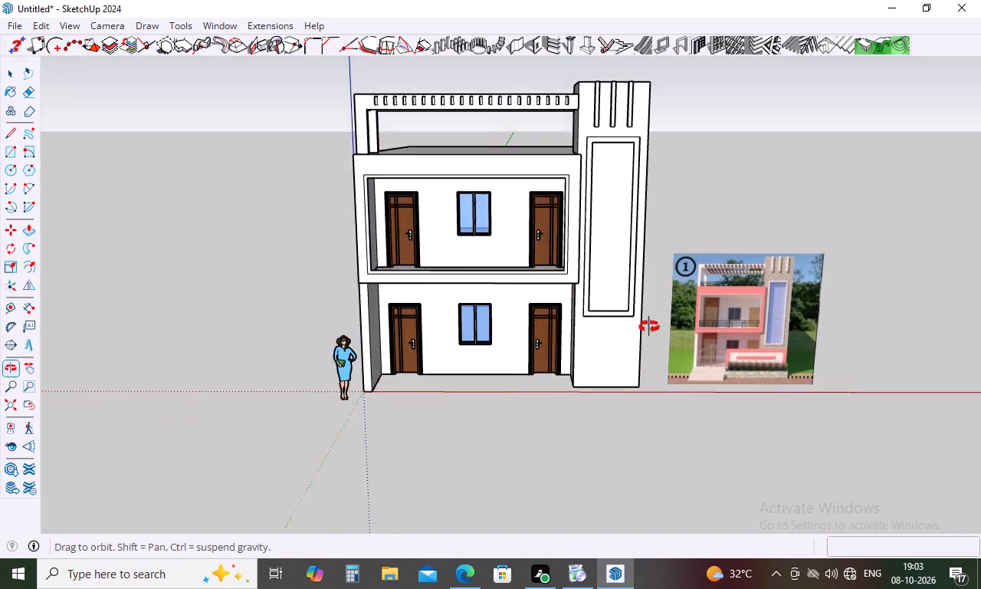
middle_drag(649, 327, 663, 373)
key(Escape)
key(l)
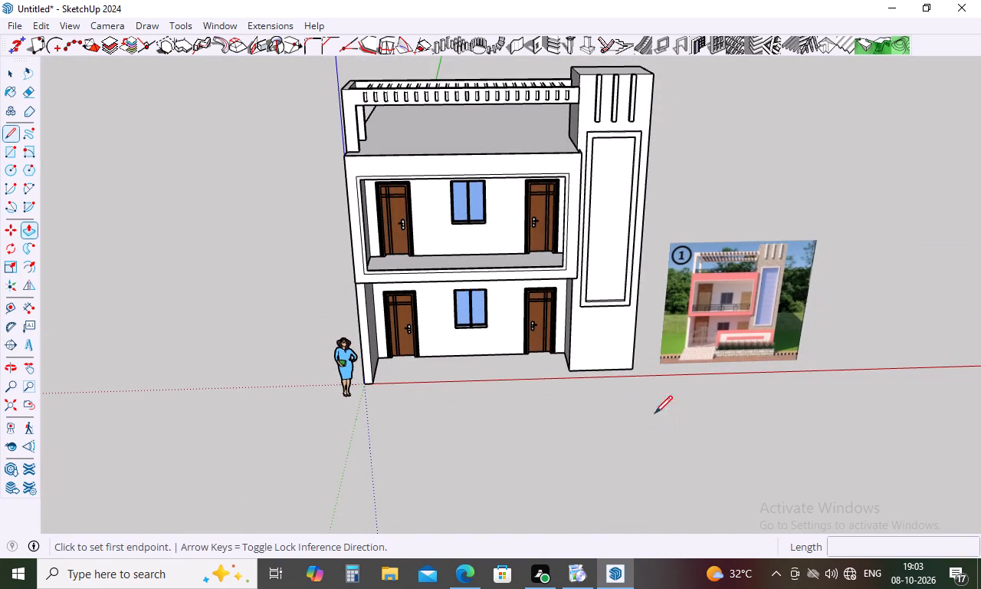
scroll(625, 369, up, 9)
click(645, 368)
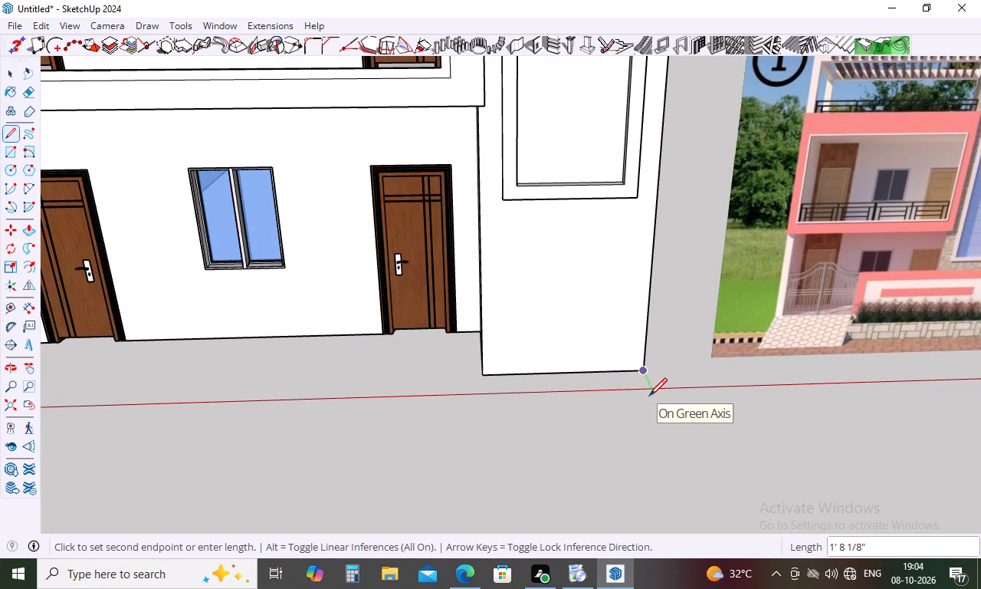
scroll(652, 390, up, 8)
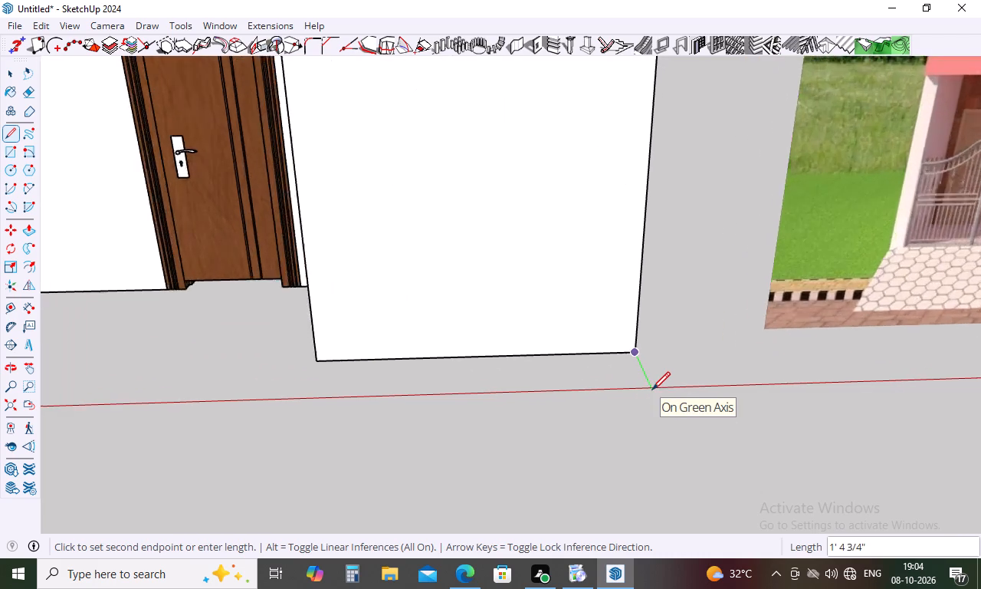
scroll(652, 390, up, 2)
click(651, 429)
key(space)
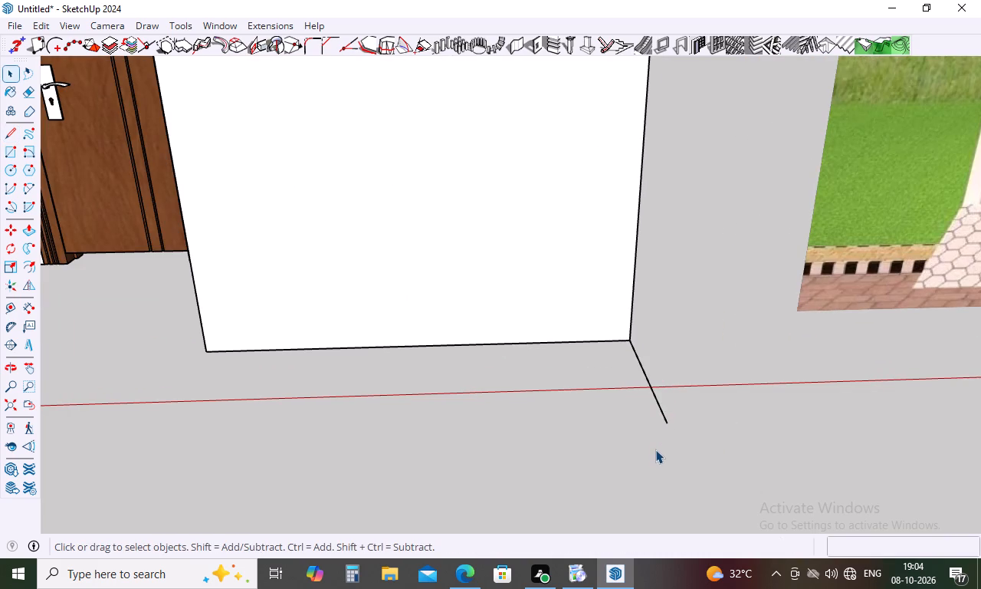
Place one guide 9" inward from the new line and another 5" in front of the red axis.
key(t)
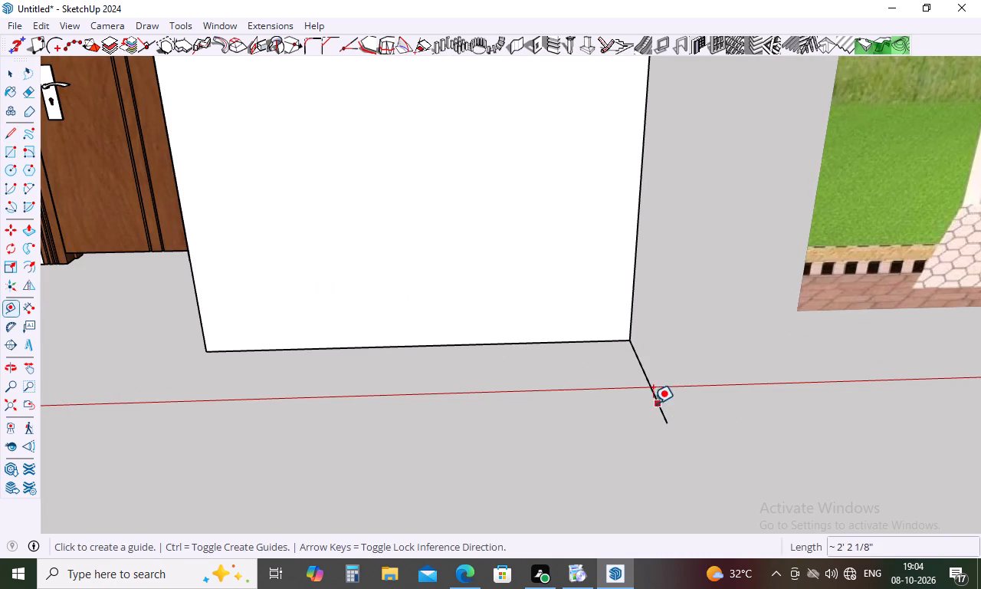
click(644, 379)
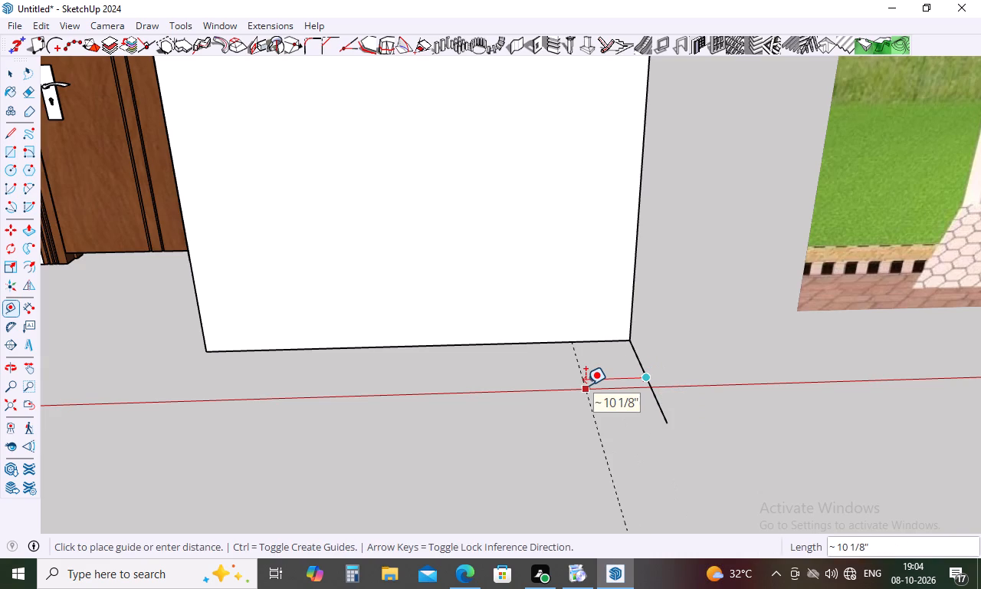
key(9)
key(Return)
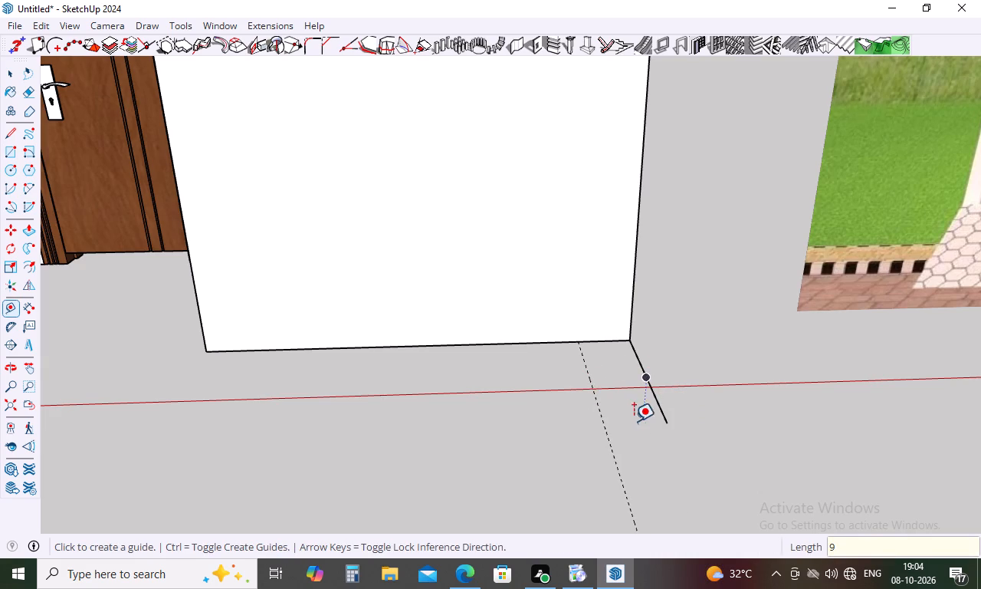
click(557, 390)
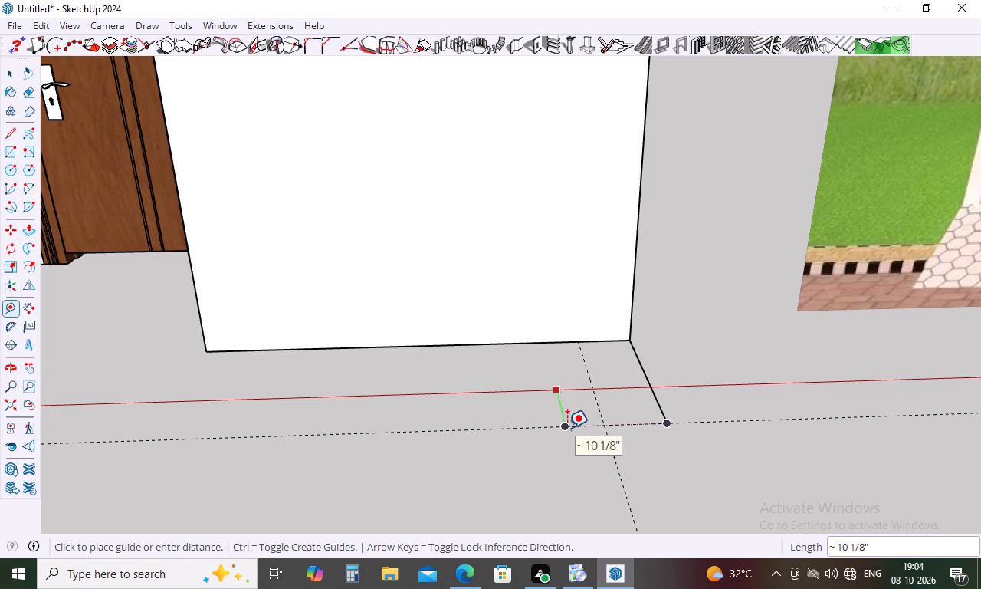
key(5)
key(Return)
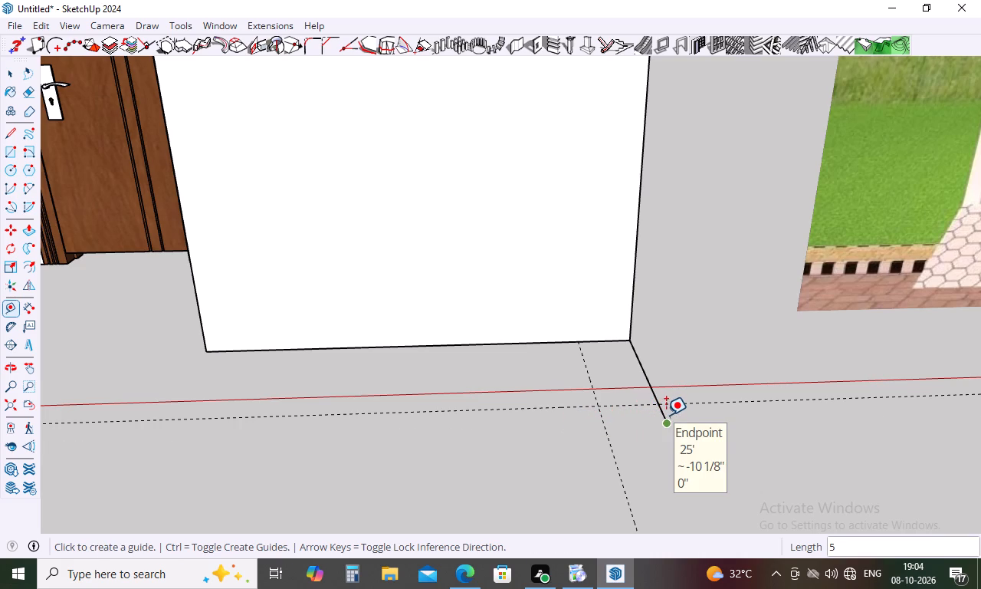
Draw a 25' by 5" rectangle on the ground from the side wall's origin corner to where the front guide meets the tower line.
scroll(696, 406, down, 12)
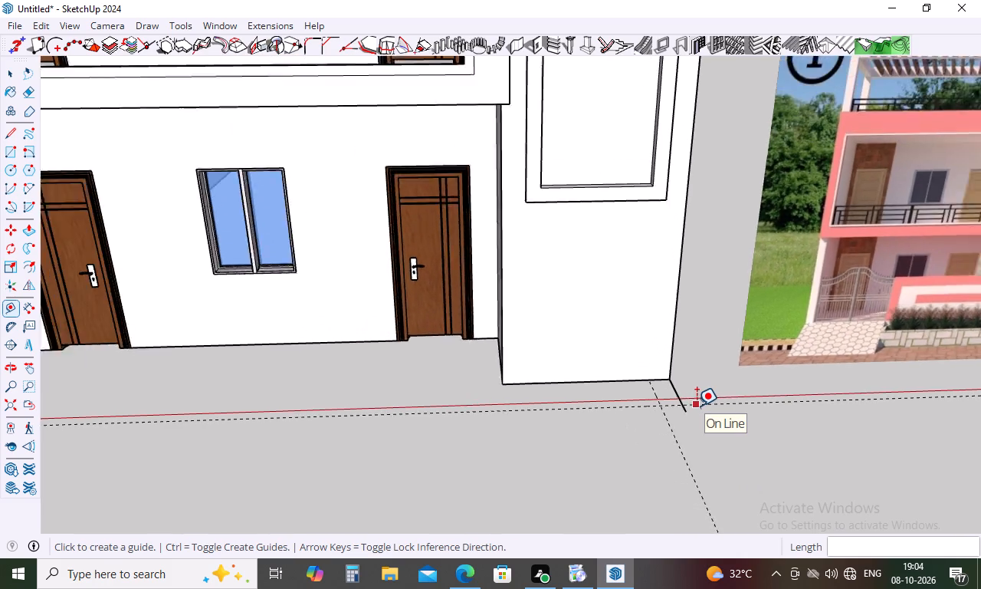
scroll(697, 406, down, 4)
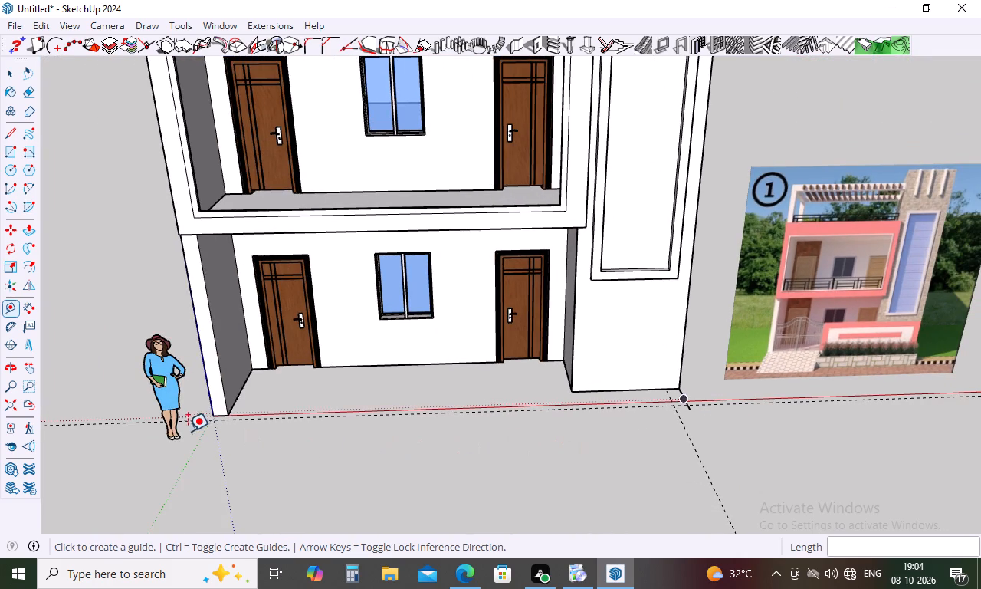
scroll(187, 430, up, 14)
scroll(250, 410, up, 9)
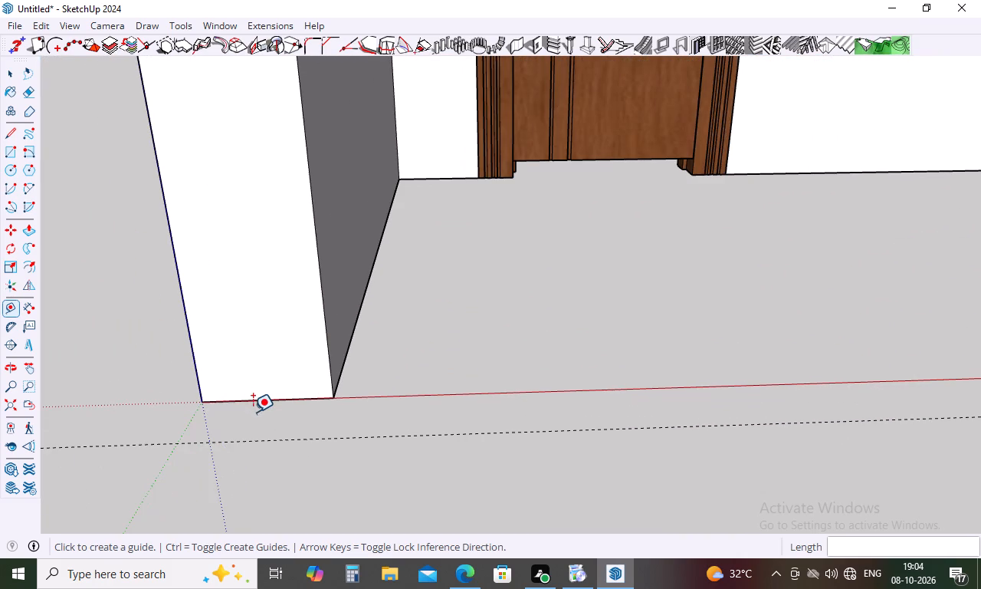
key(Escape)
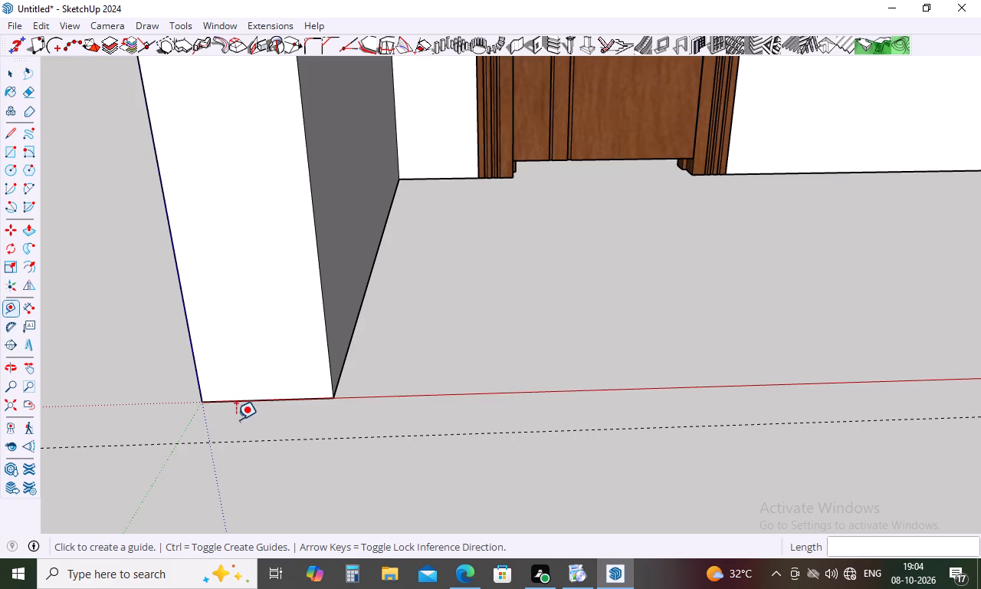
key(r)
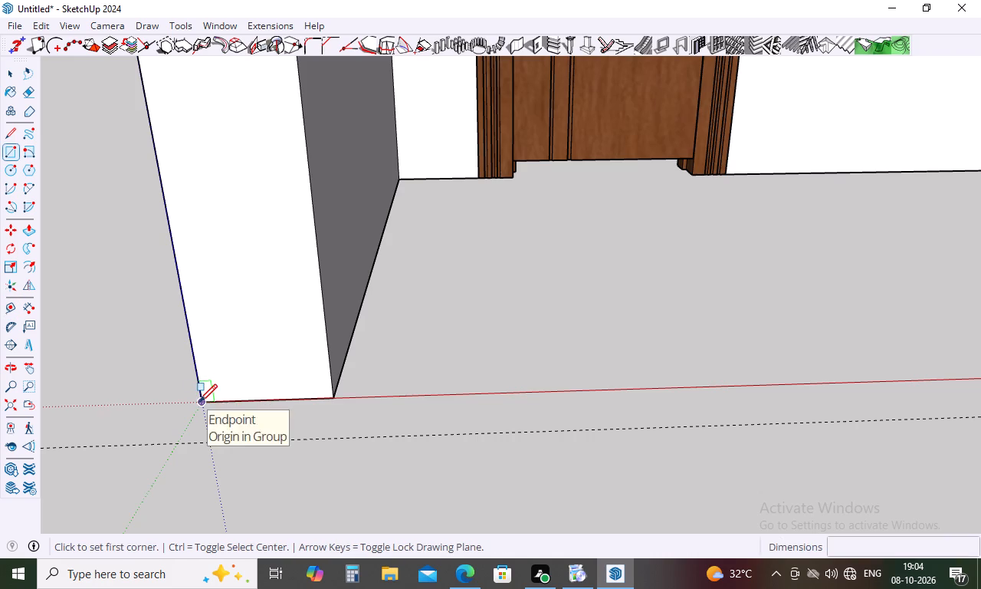
click(199, 402)
scroll(302, 403, down, 20)
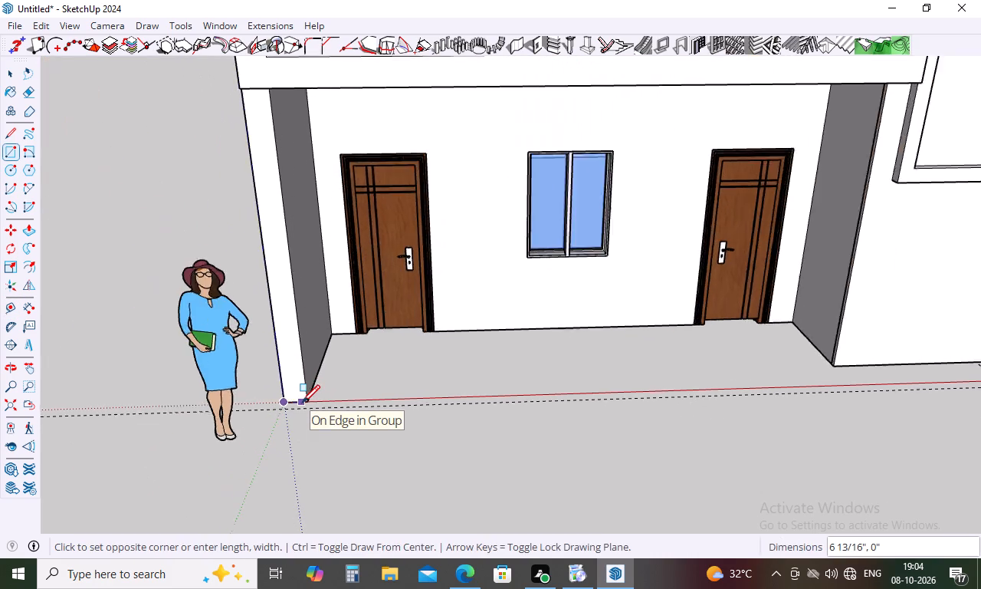
scroll(302, 403, down, 8)
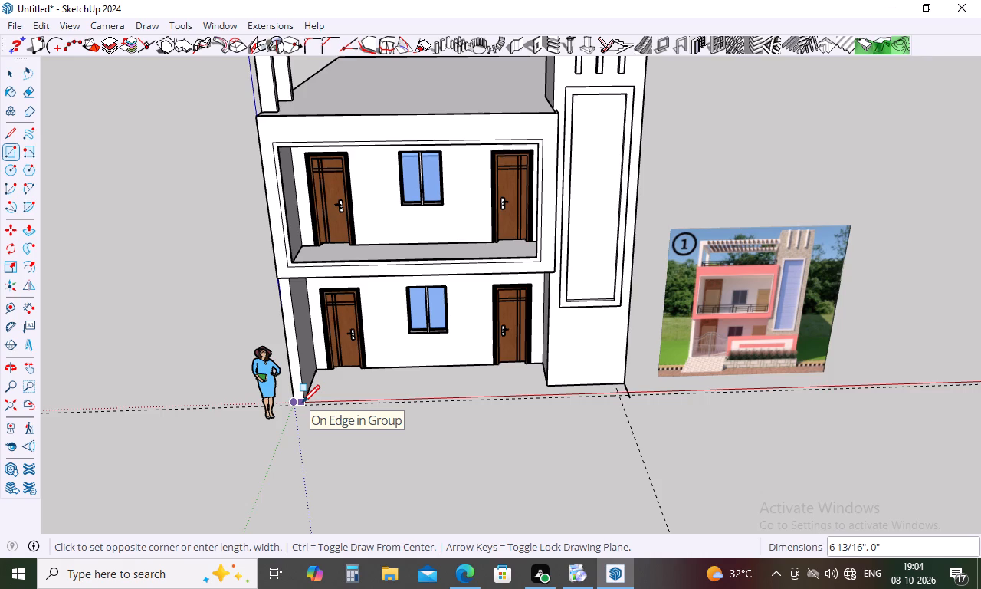
scroll(302, 403, down, 4)
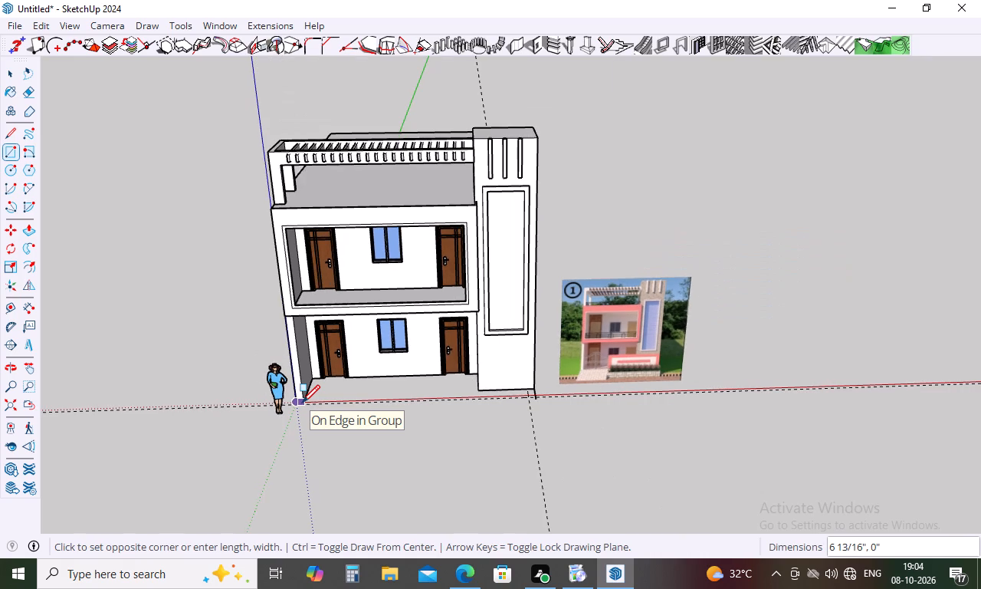
scroll(532, 393, up, 9)
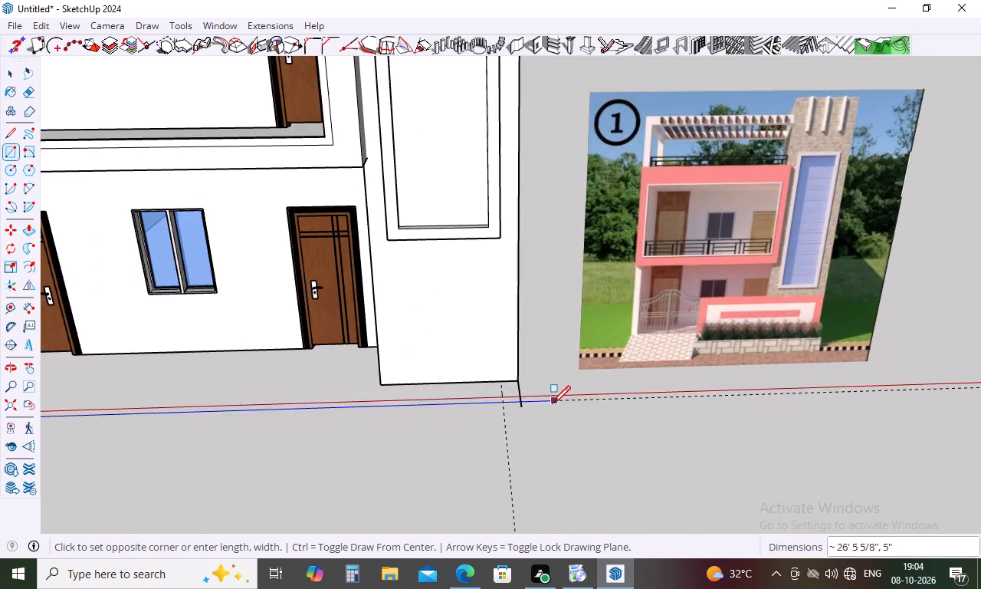
scroll(550, 404, up, 14)
scroll(483, 386, up, 4)
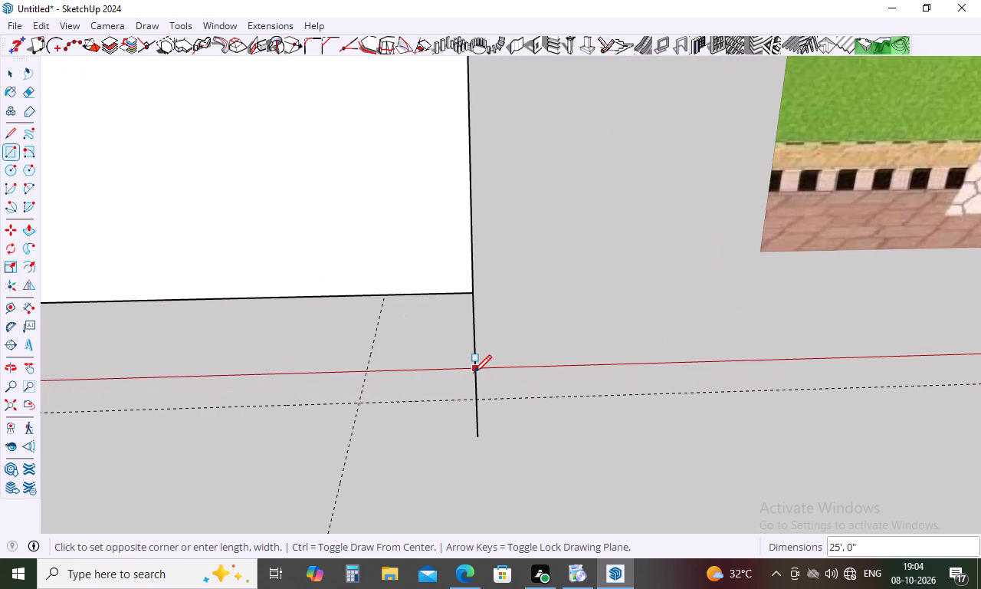
click(474, 373)
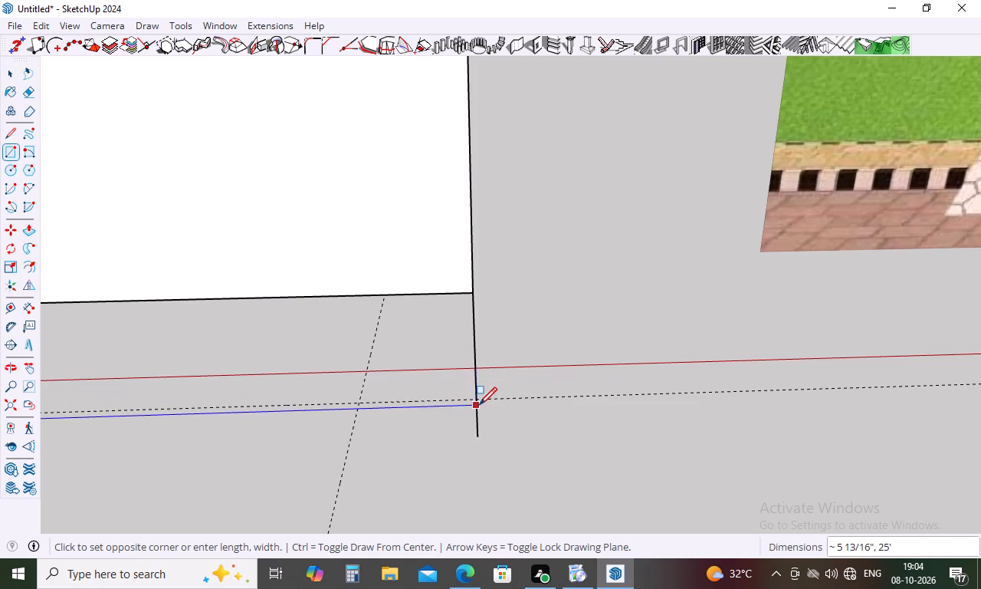
click(479, 401)
key(space)
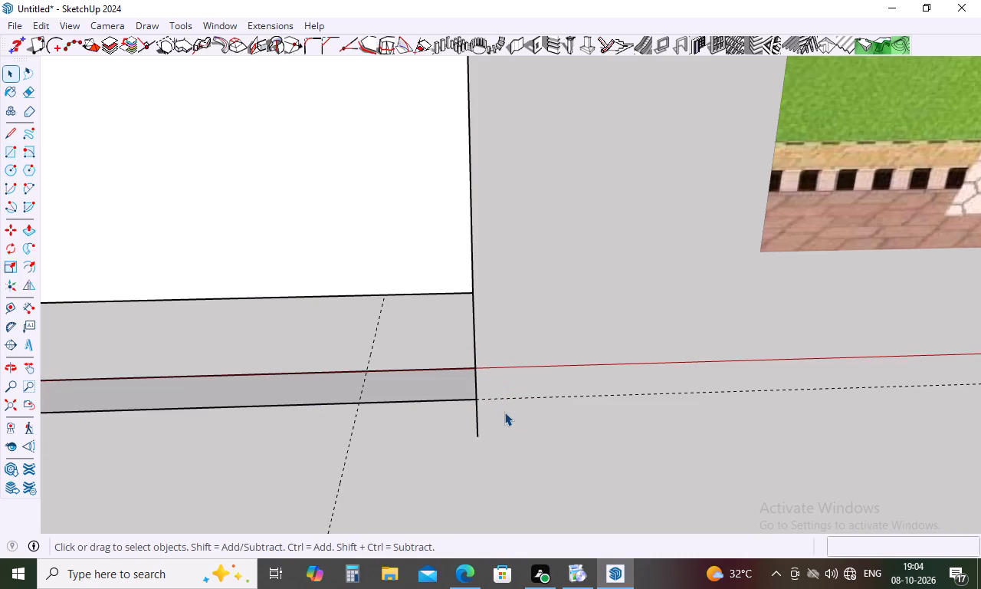
Draw a 9" by 1' 4" rectangle between the tower's outer front base corner and the long ground strip.
key(r)
click(388, 297)
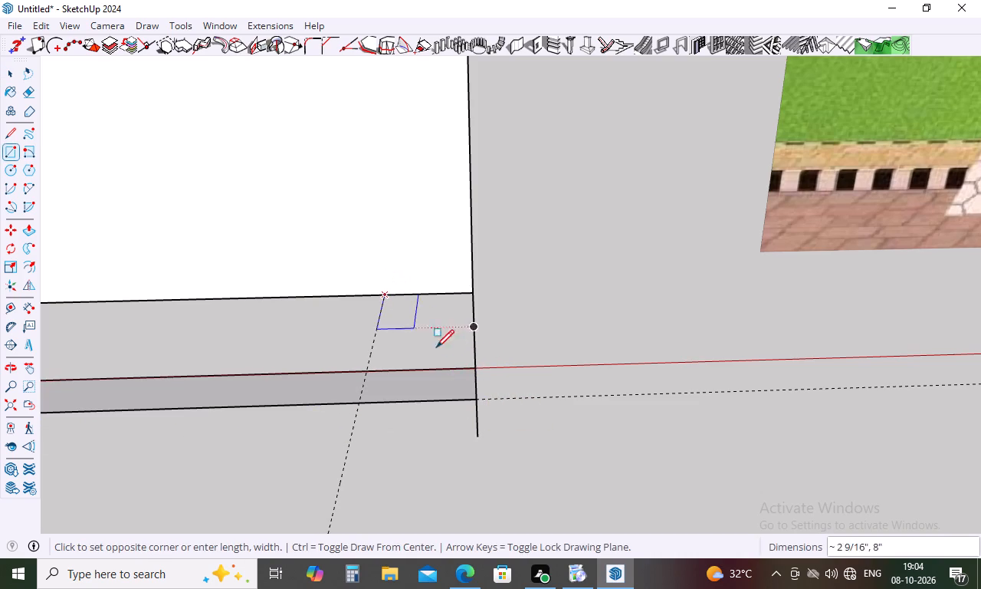
click(478, 364)
key(Escape)
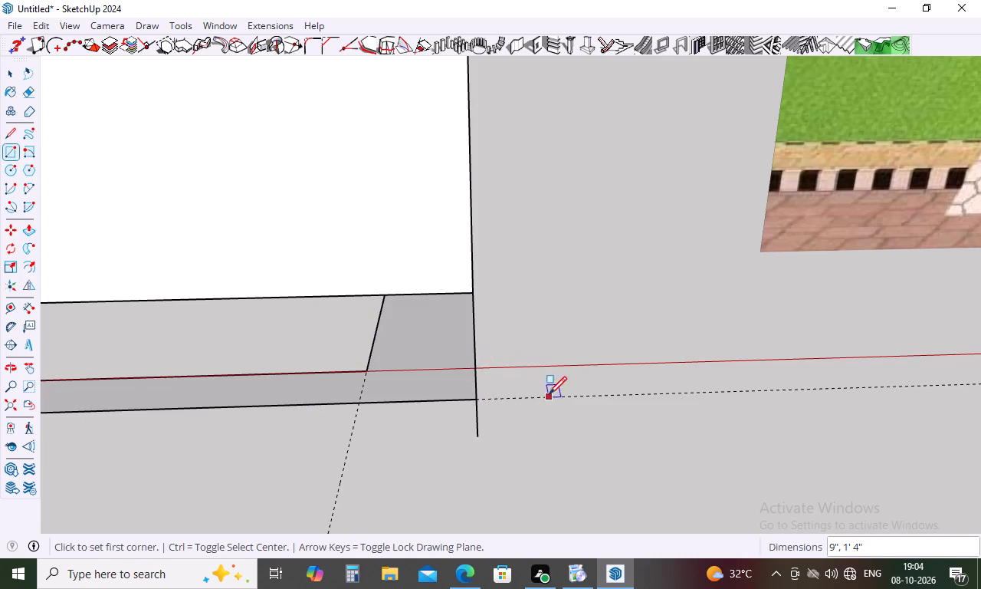
key(r)
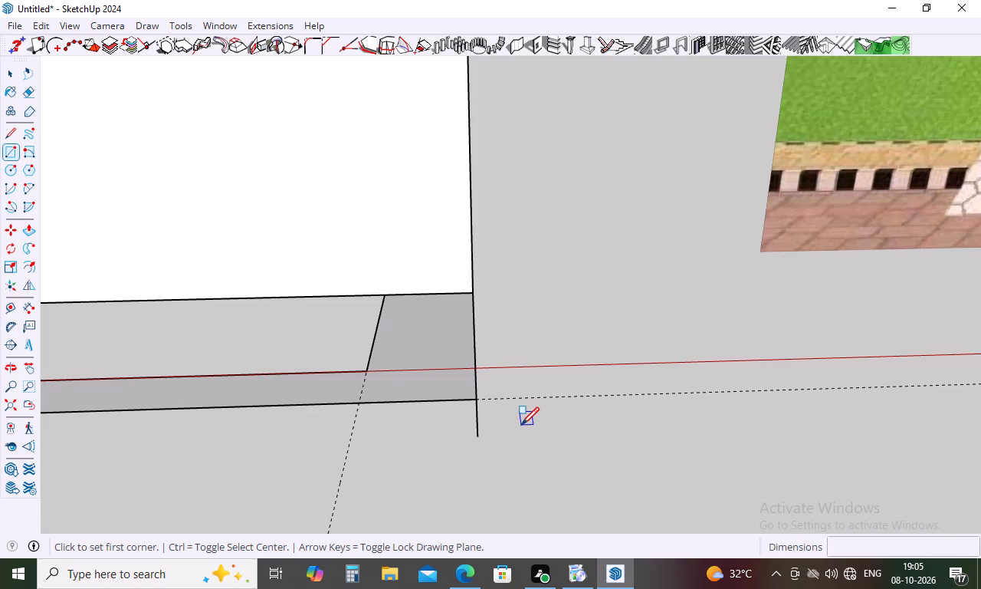
Erase the leftover end of the green-axis line that extends past the strip's outer corner.
key(e)
click(481, 420)
click(478, 413)
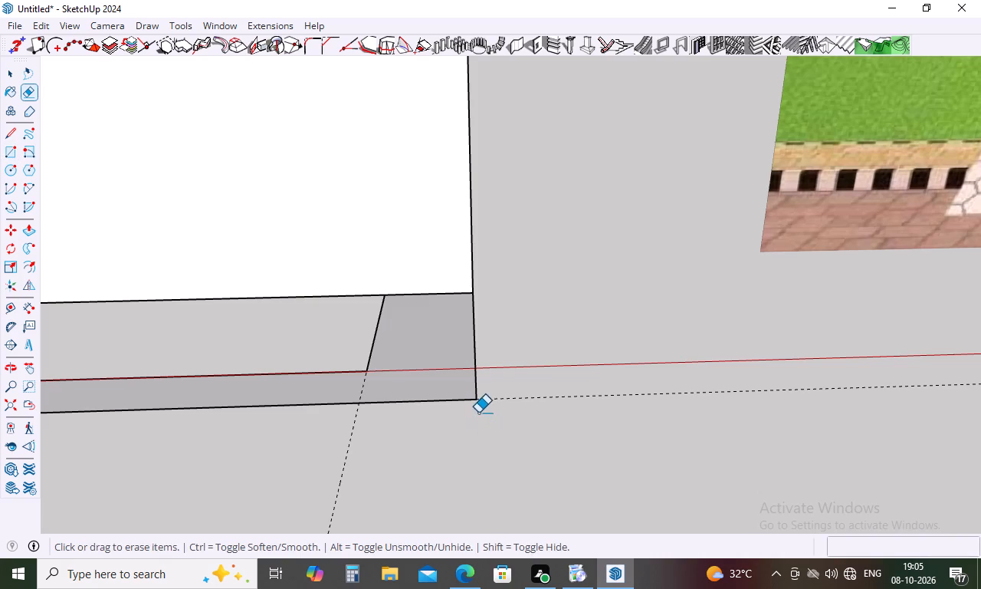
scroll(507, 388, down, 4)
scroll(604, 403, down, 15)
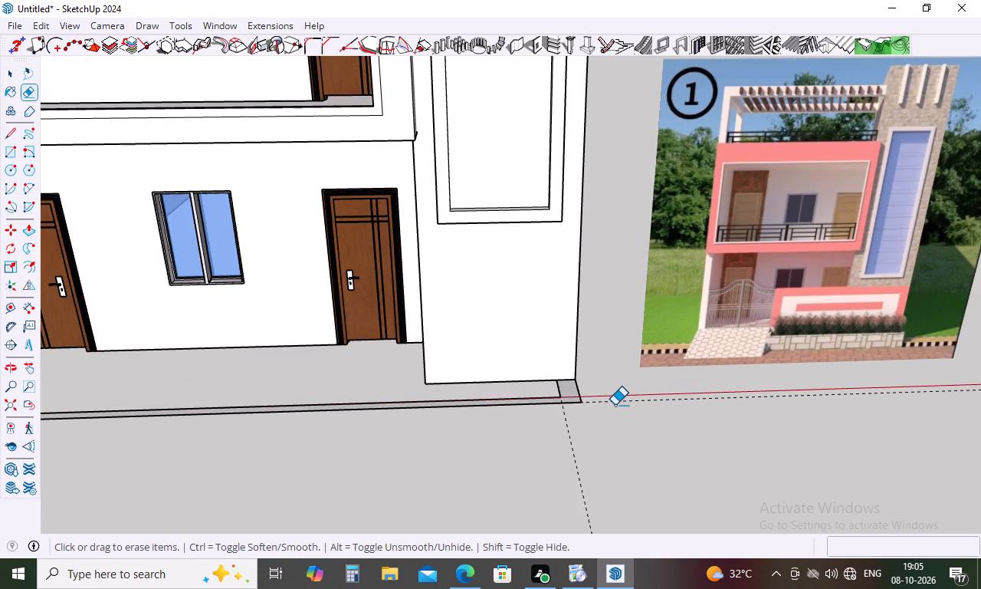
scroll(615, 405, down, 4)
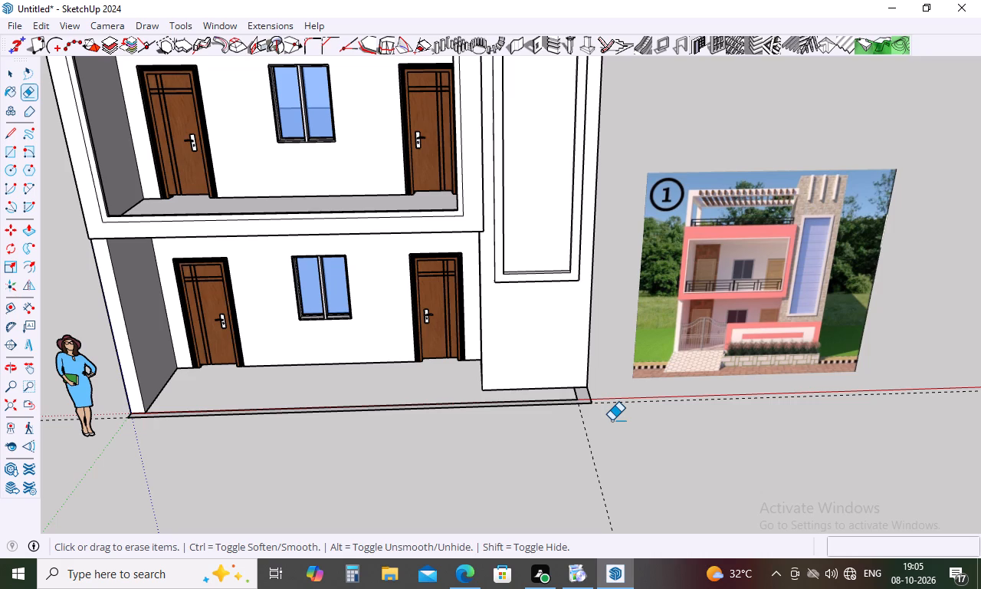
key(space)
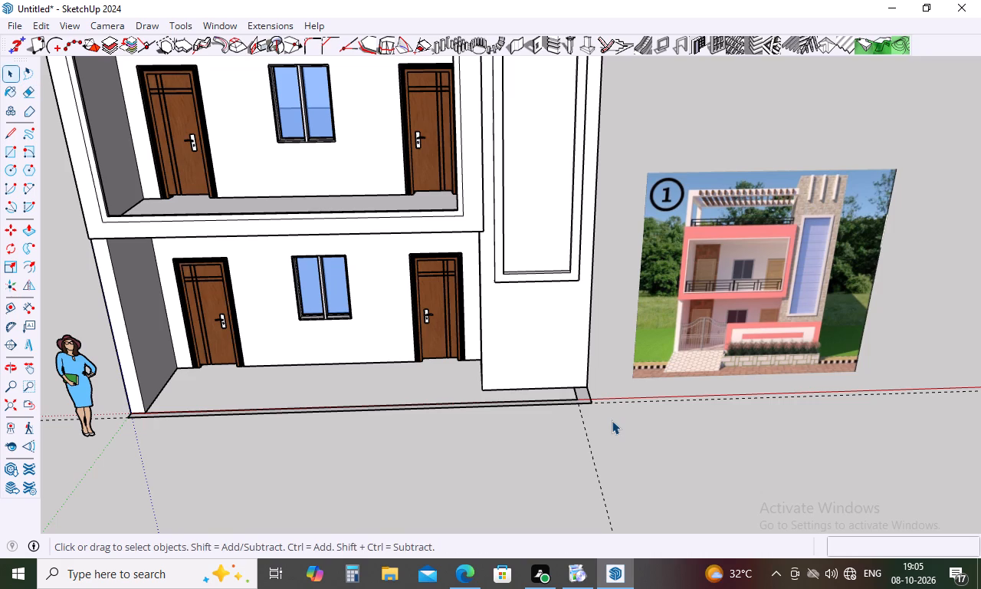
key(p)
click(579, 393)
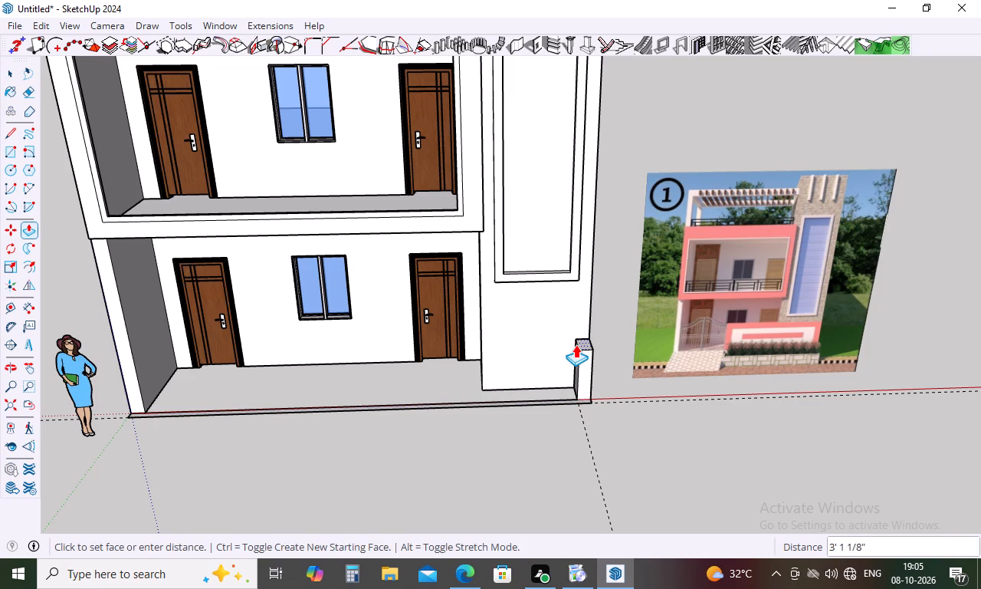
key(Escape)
Delete the short edge between the 9" rectangle and the long strip to form one L-shaped footprint.
scroll(593, 385, up, 5)
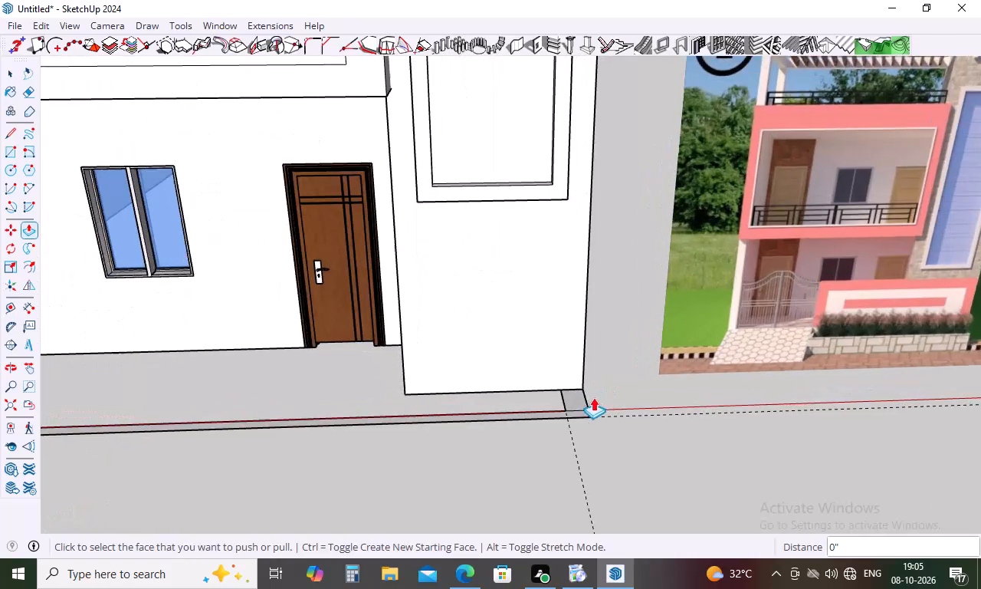
middle_drag(593, 398, 600, 450)
scroll(581, 411, up, 10)
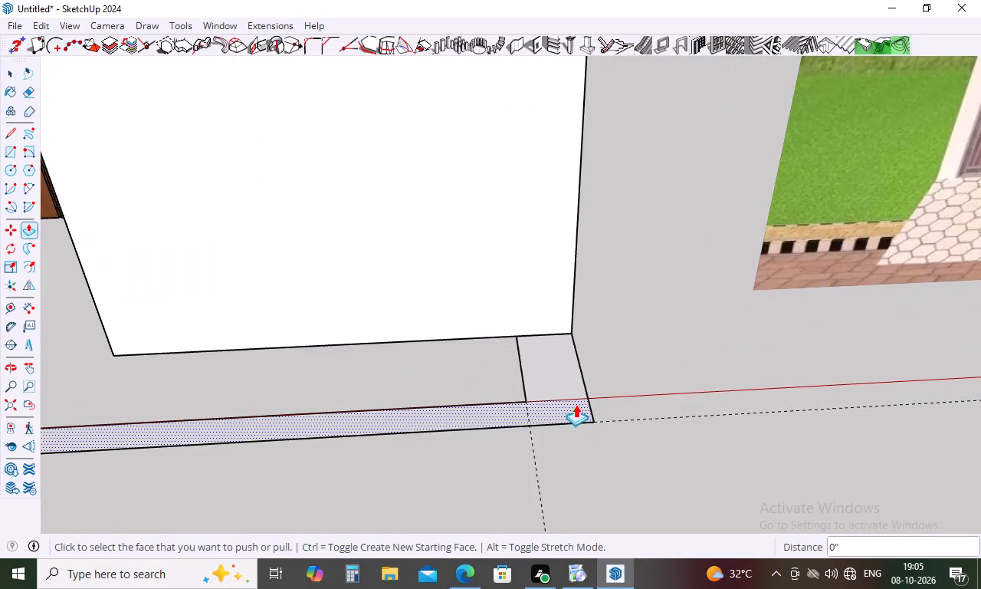
key(space)
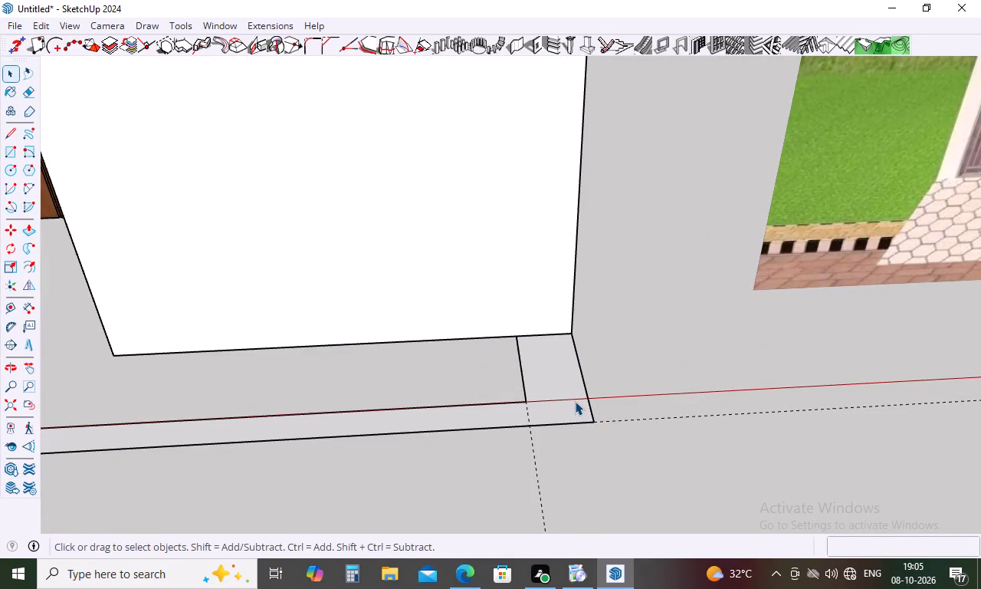
click(569, 398)
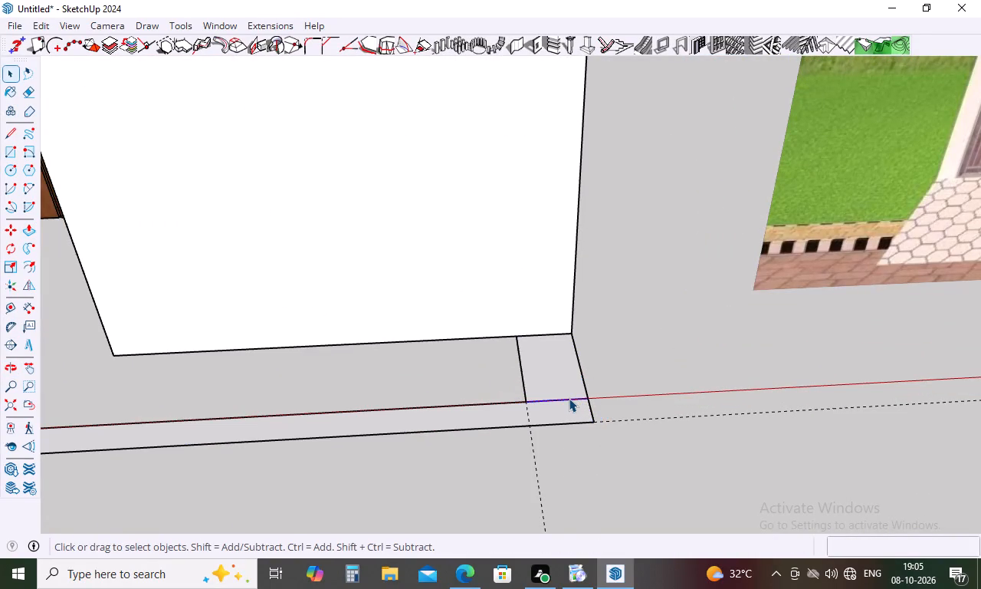
key(Delete)
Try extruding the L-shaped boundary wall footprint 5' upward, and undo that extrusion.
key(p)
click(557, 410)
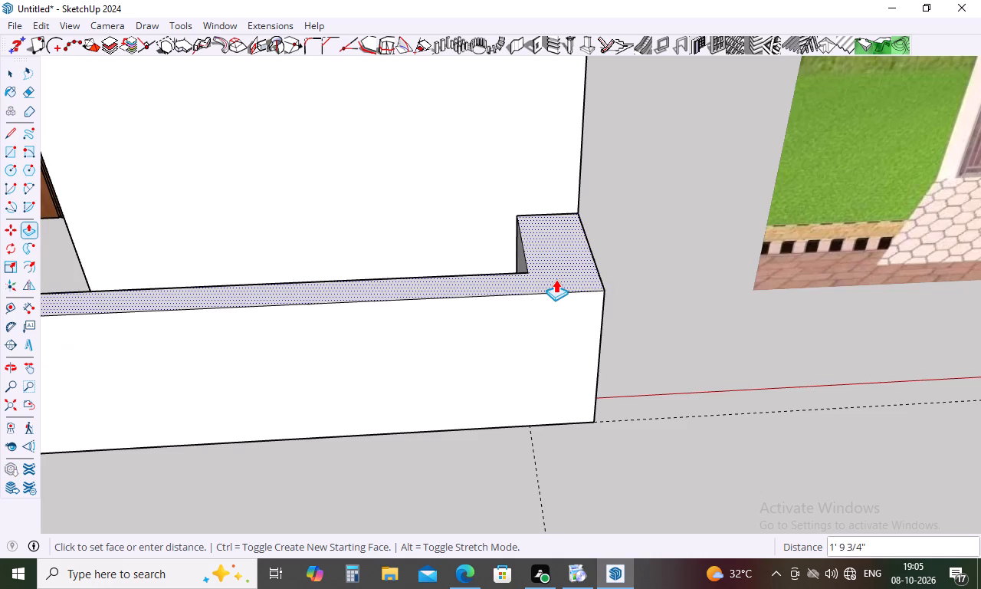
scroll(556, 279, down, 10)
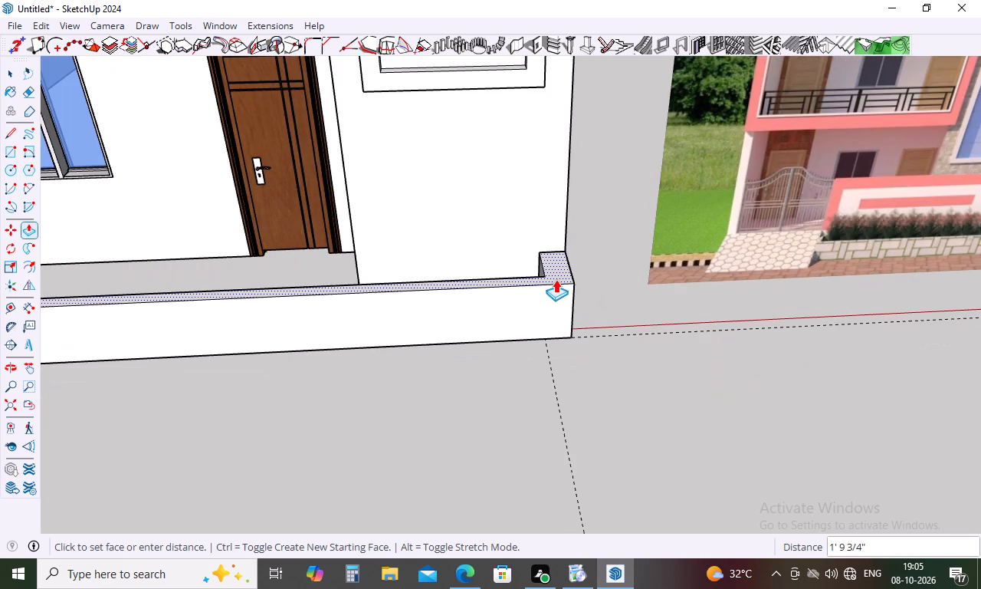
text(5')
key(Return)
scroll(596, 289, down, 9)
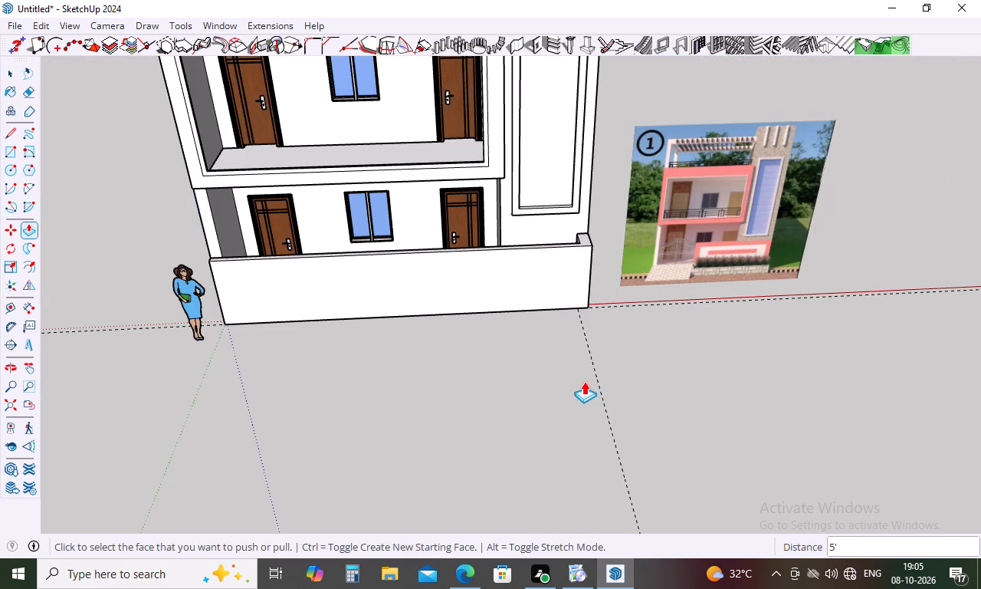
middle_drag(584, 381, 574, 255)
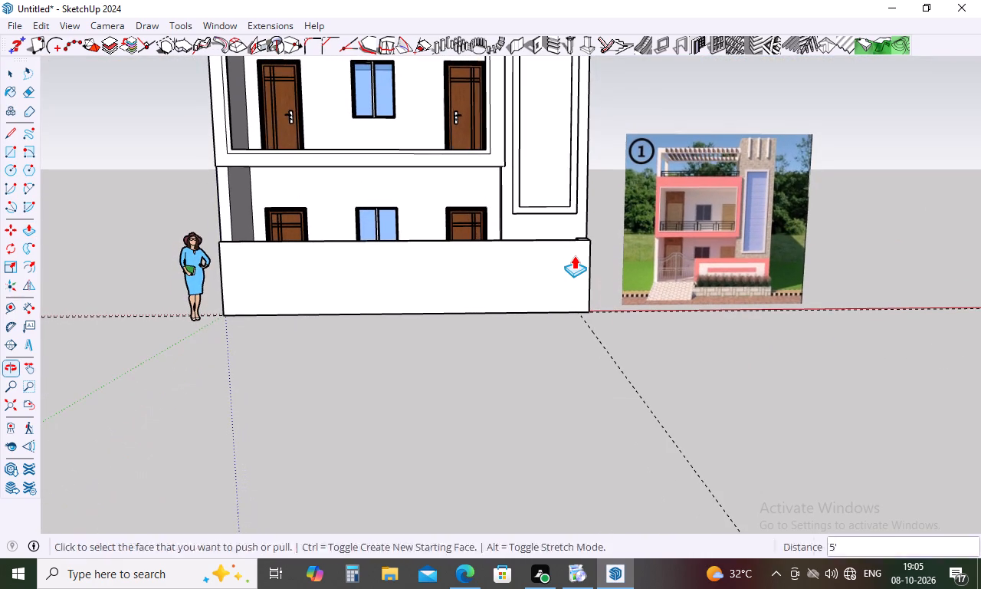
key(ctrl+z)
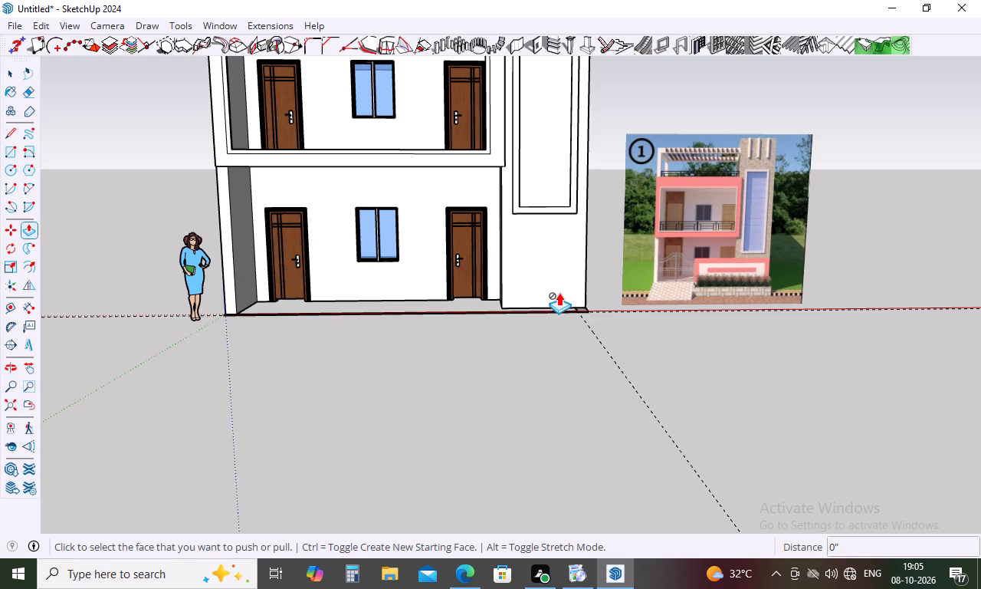
Open the ground-floor walls group and pull the front face of the side wall beside the human figure forward 9".
middle_drag(396, 338, 431, 469)
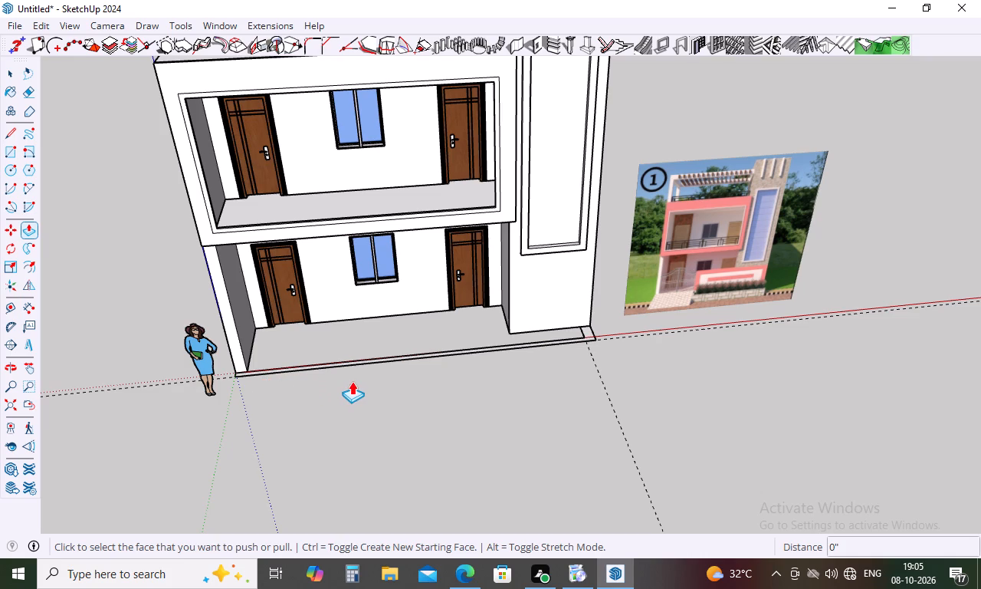
key(space)
double_click(235, 344)
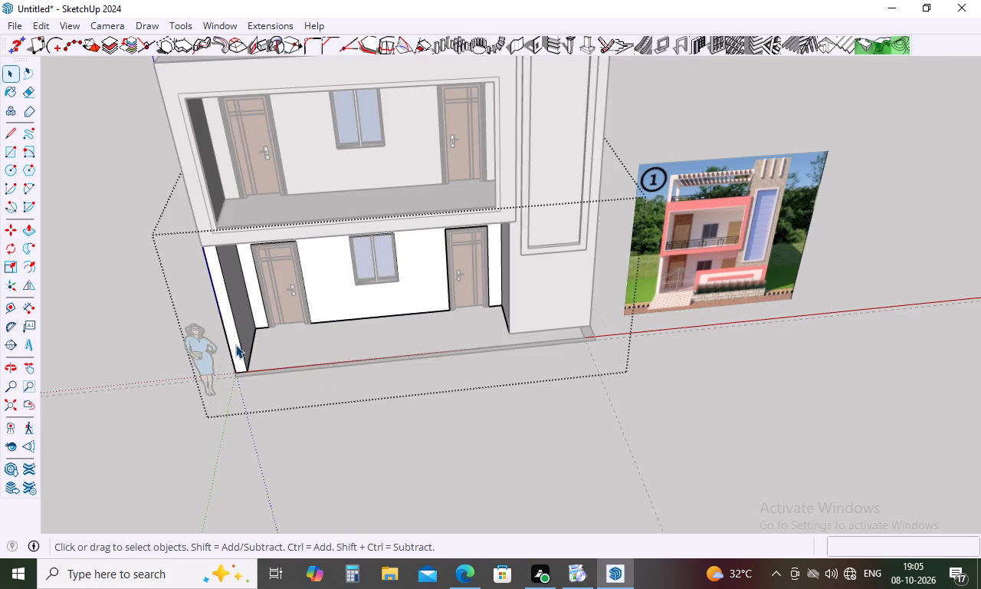
click(235, 344)
double_click(235, 344)
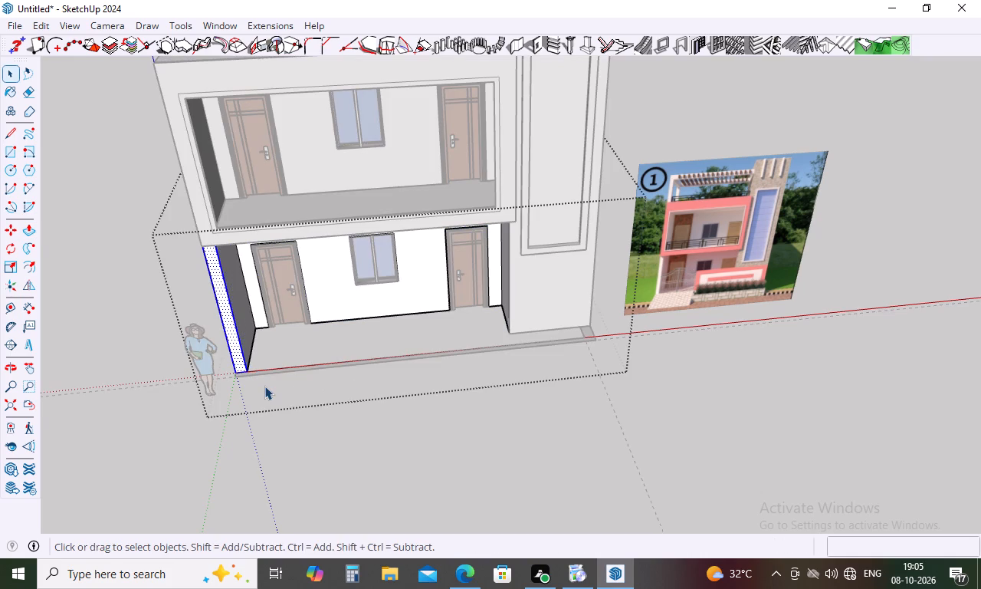
key(p)
click(237, 354)
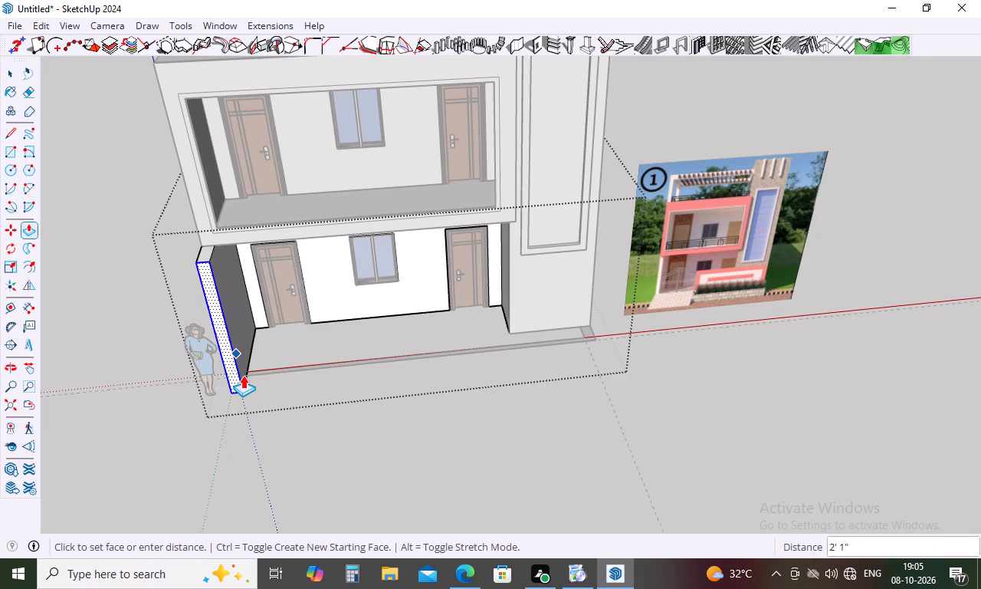
scroll(243, 375, up, 8)
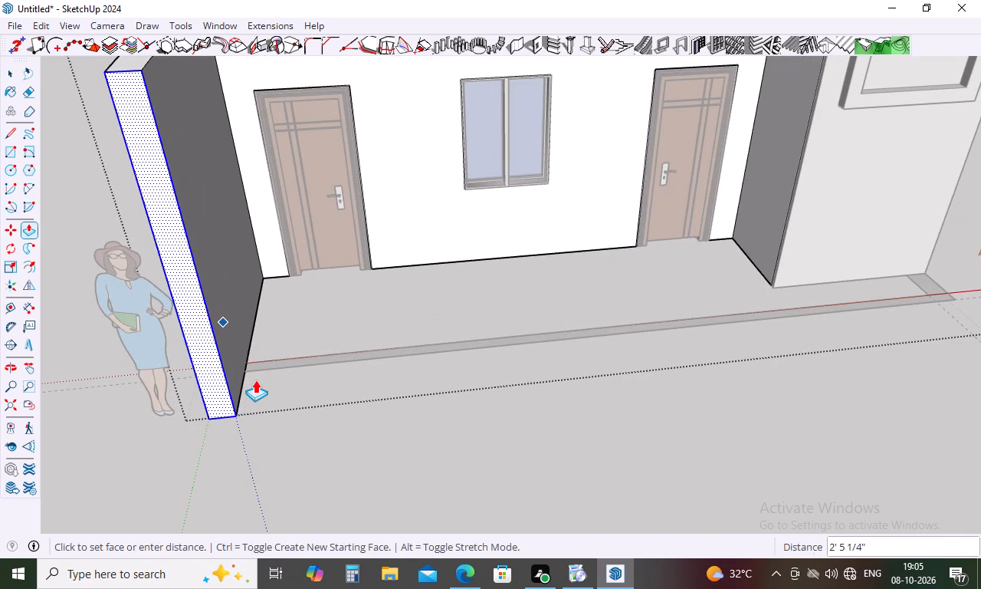
key(9)
key(Return)
key(Escape)
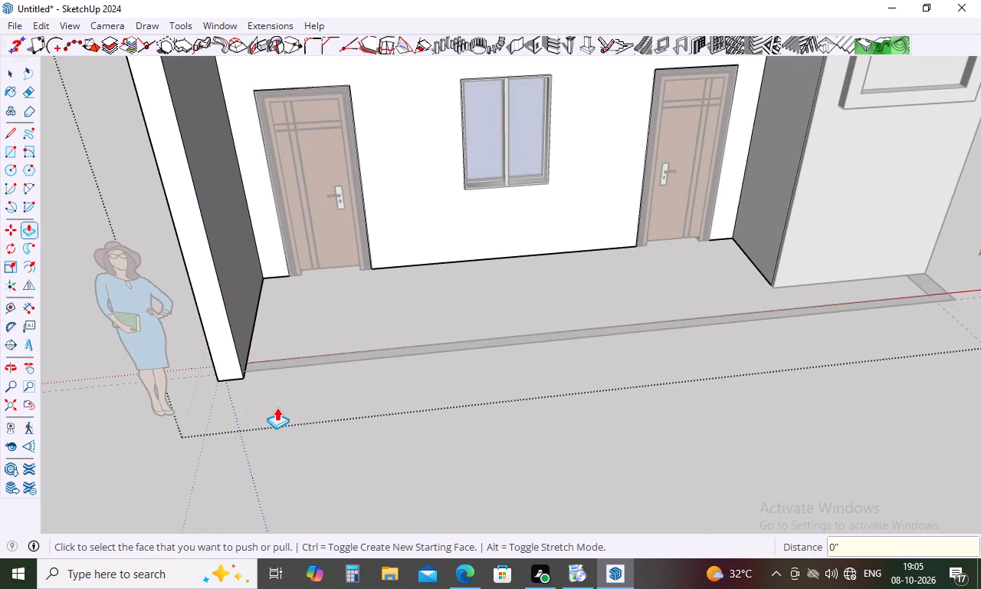
Check the extended side wall's base against the boundary strip and undo its 9" forward extension.
key(space)
click(285, 426)
middle_drag(308, 448, 319, 377)
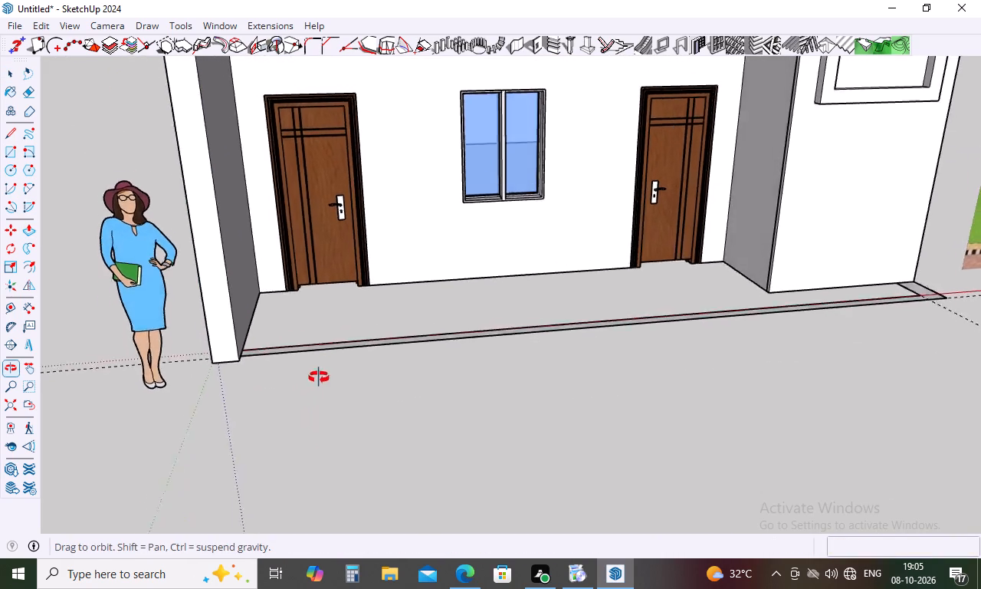
middle_drag(319, 377, 335, 311)
scroll(208, 357, up, 19)
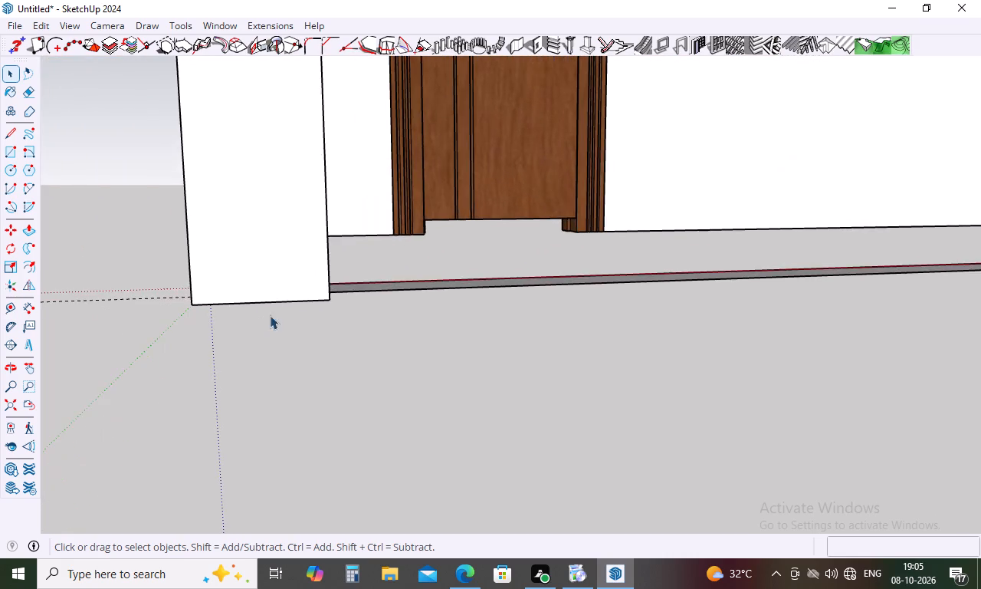
middle_drag(278, 314, 238, 353)
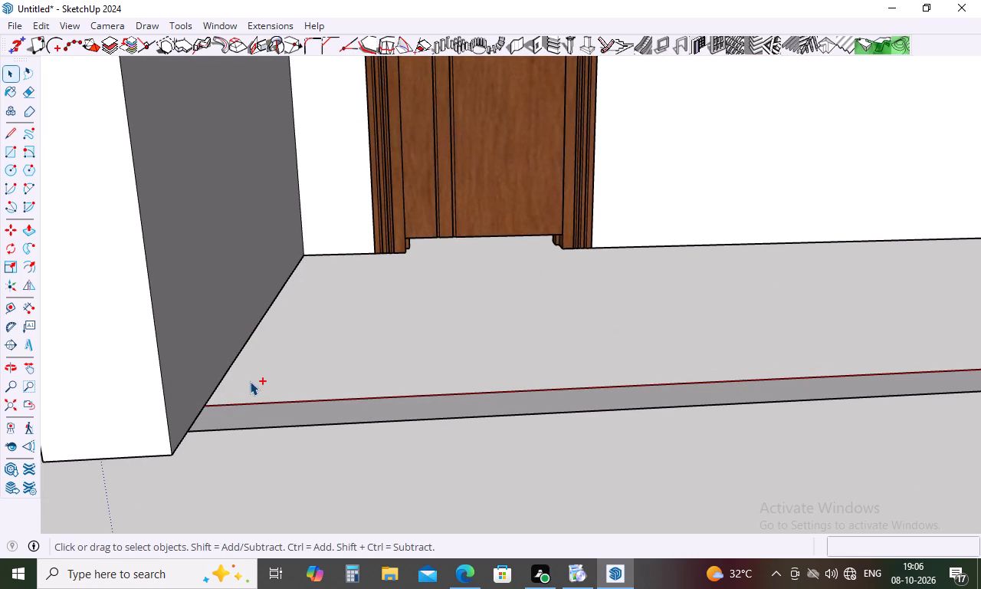
key(ctrl+z)
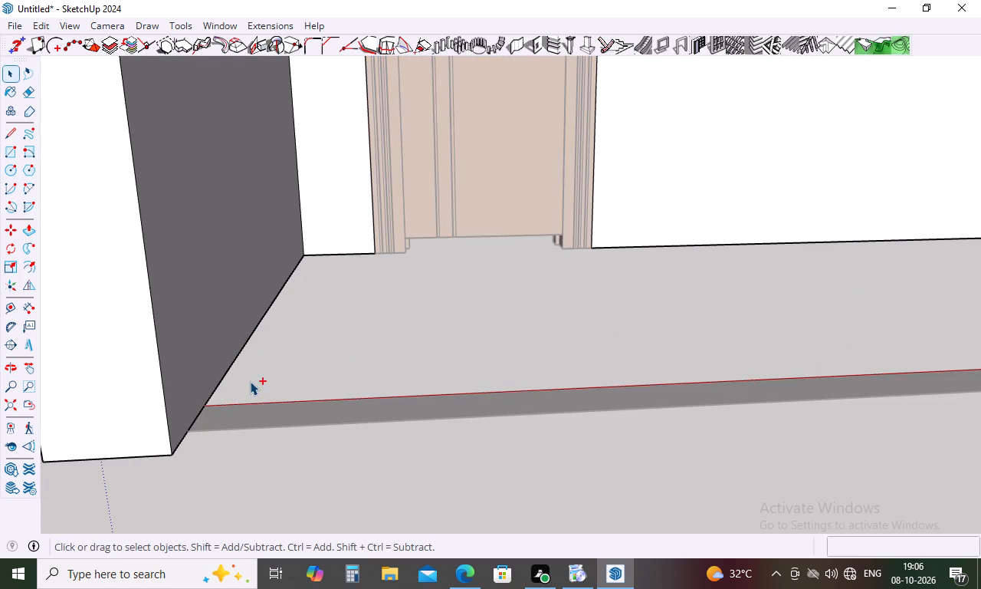
key(ctrl+z)
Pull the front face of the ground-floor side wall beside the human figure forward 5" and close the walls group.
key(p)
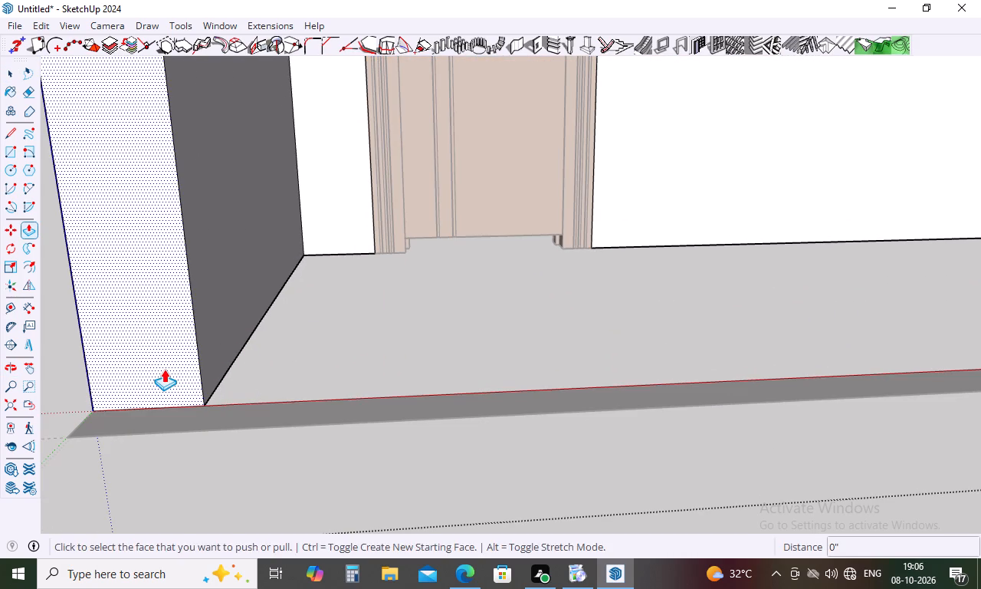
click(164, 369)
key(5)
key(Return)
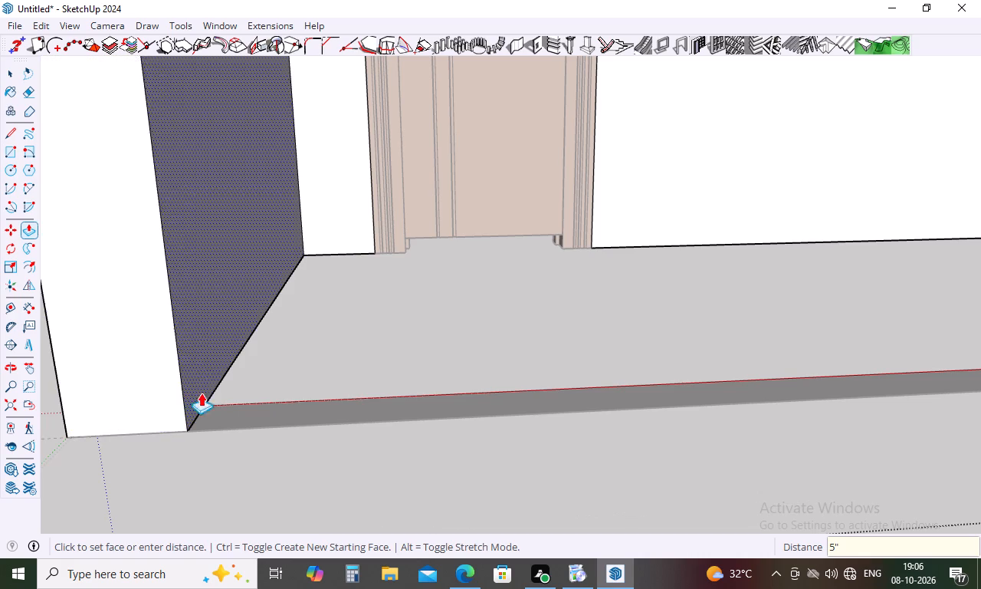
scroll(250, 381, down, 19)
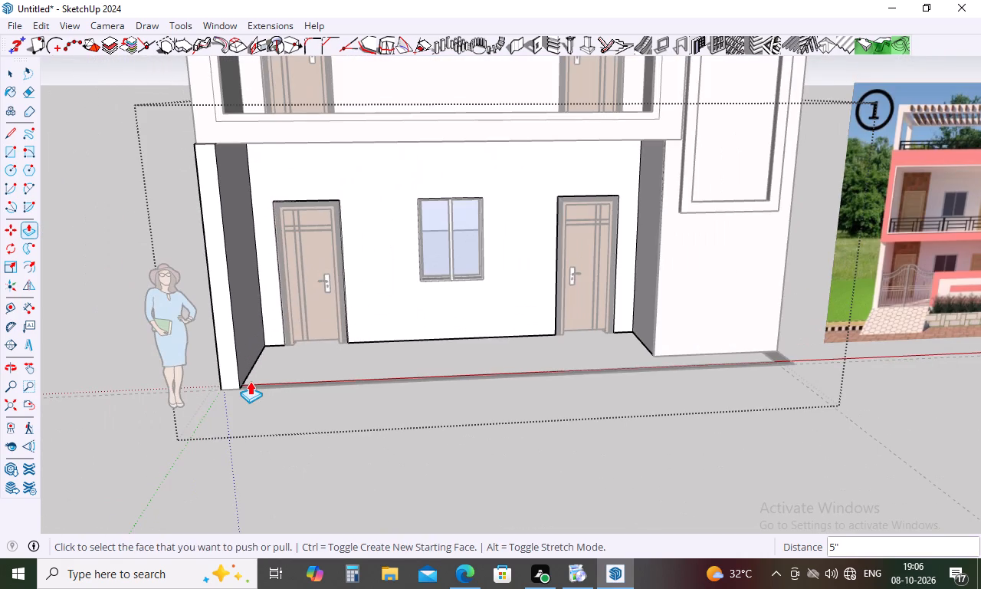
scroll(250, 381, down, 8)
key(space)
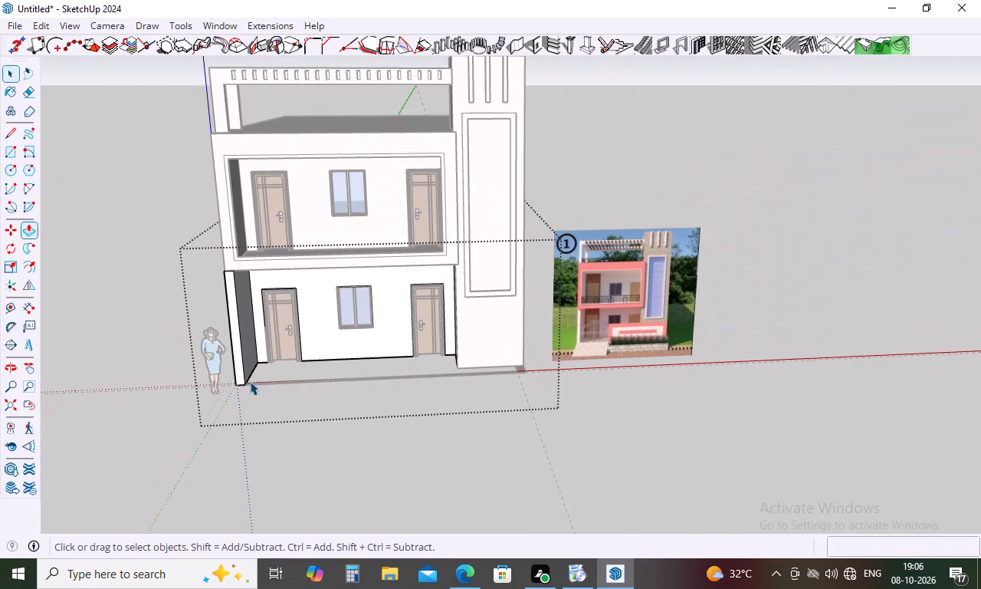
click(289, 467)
Examine where the extended side wall meets the upper-floor overhang, and how it fits the whole front elevation.
middle_drag(315, 392, 526, 397)
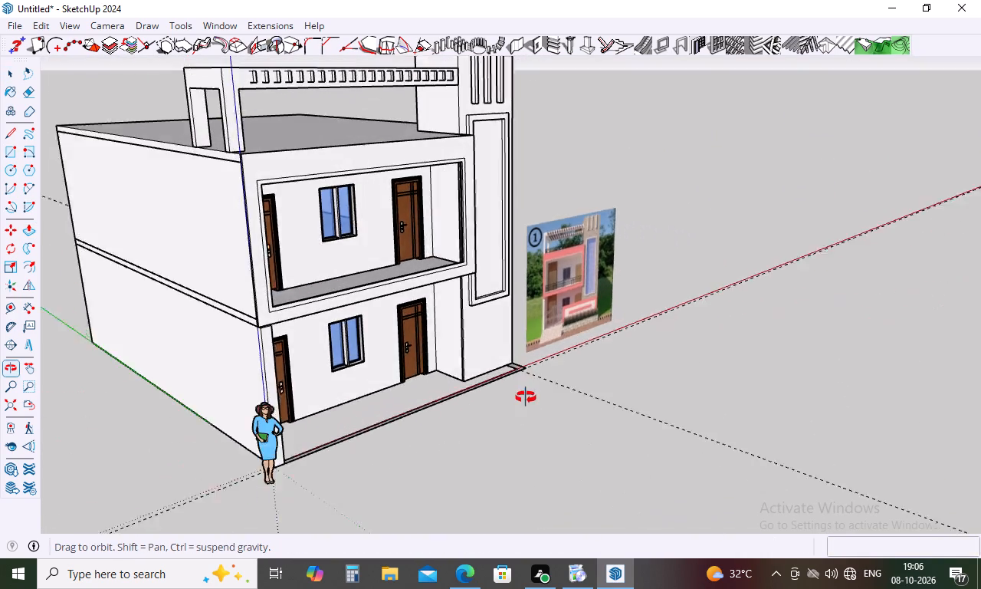
middle_drag(526, 397, 552, 393)
scroll(294, 335, up, 14)
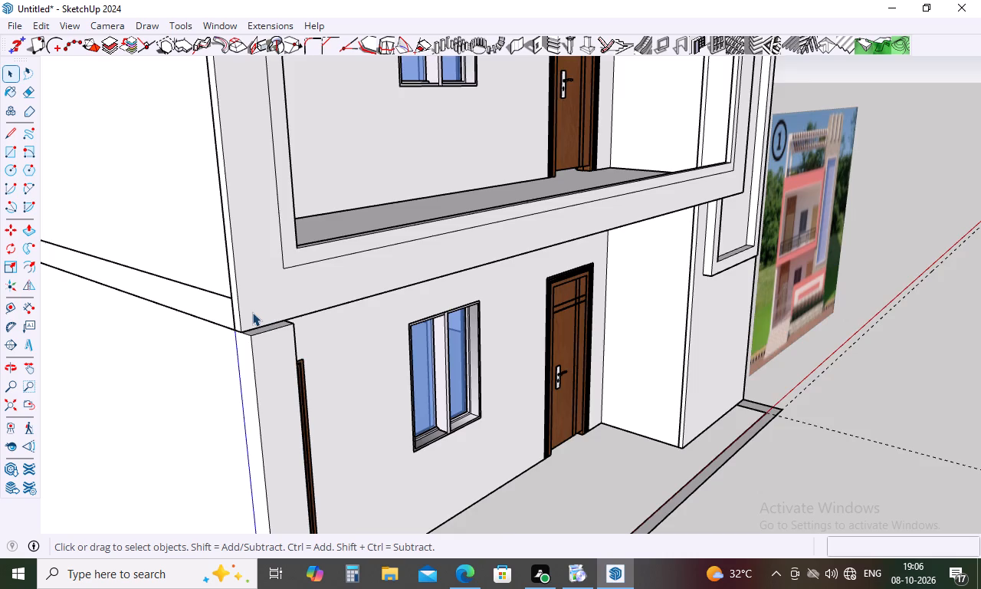
scroll(252, 312, up, 4)
scroll(252, 312, down, 4)
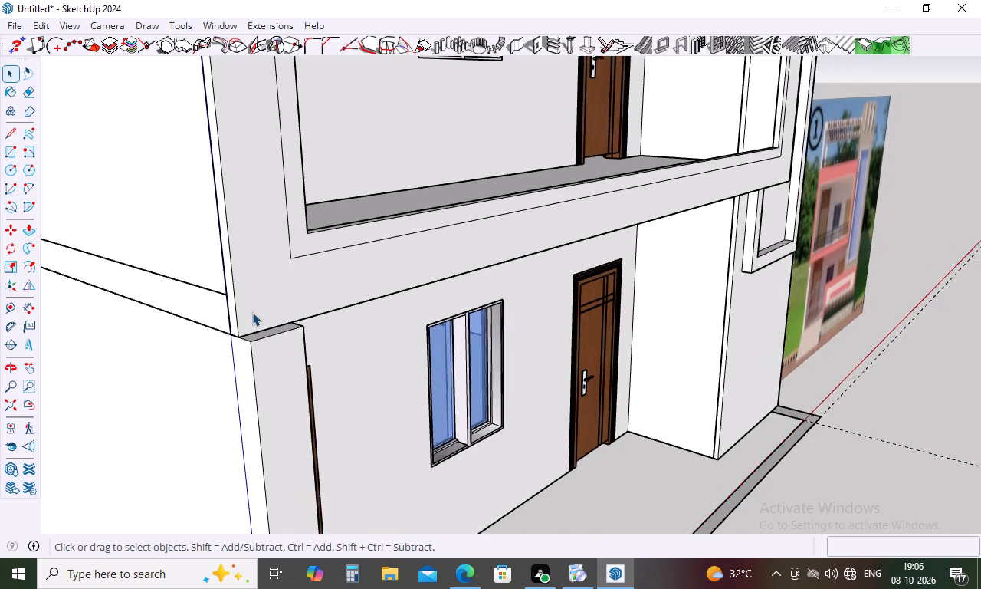
scroll(252, 312, down, 17)
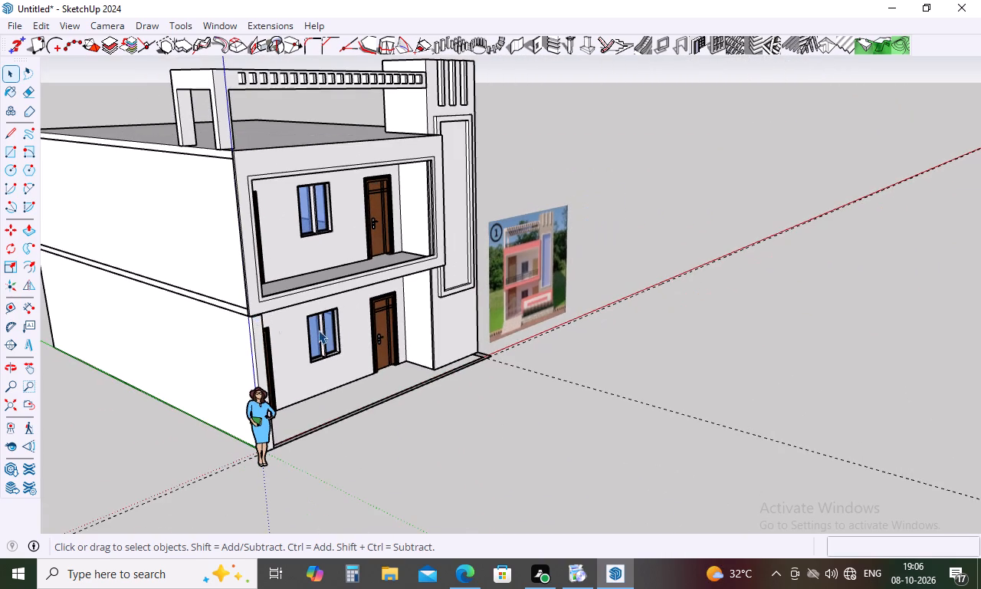
middle_drag(346, 332, 227, 337)
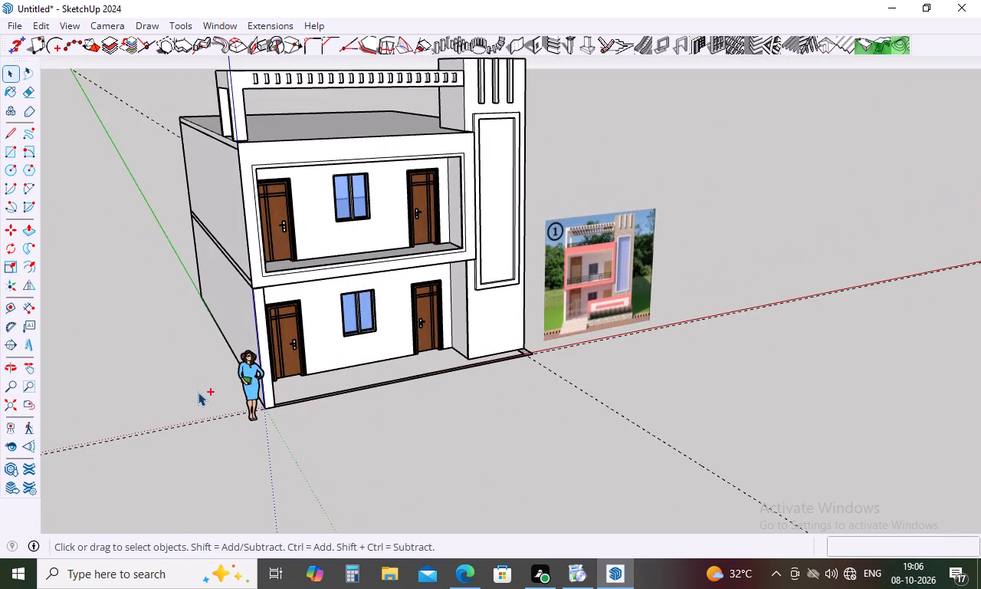
Undo the side wall extension, the L-shaped boundary wall footprint and its guides, back to the bare house front.
key(ctrl+z)
key(ctrl+z)
key(ctrl+z)
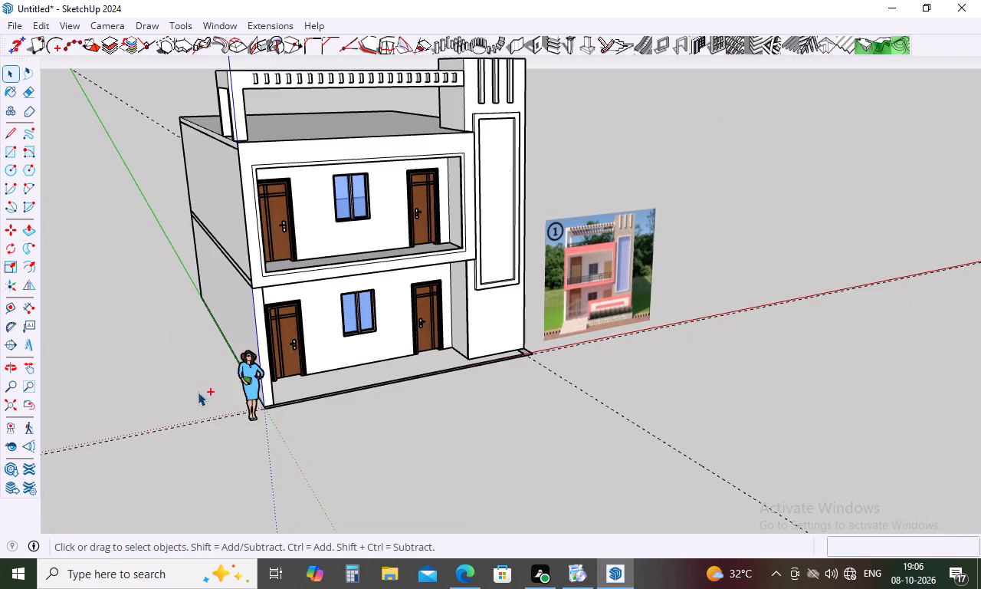
key(ctrl+z)
key(ctrl+z)
key(ctrl+z)
key(ctrl+z)
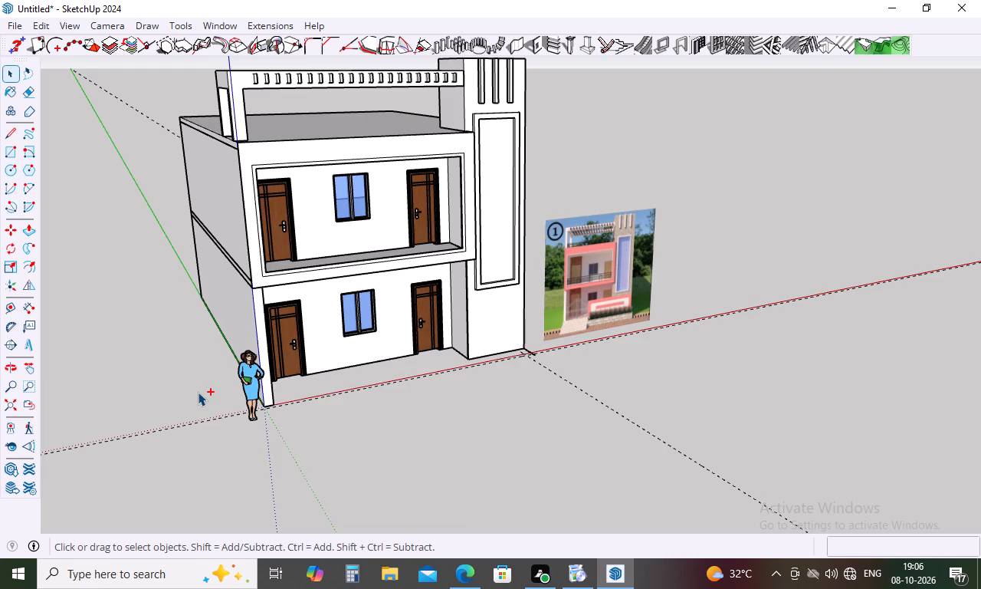
key(ctrl+z)
key(ctrl+z)
key(ctrl+z)
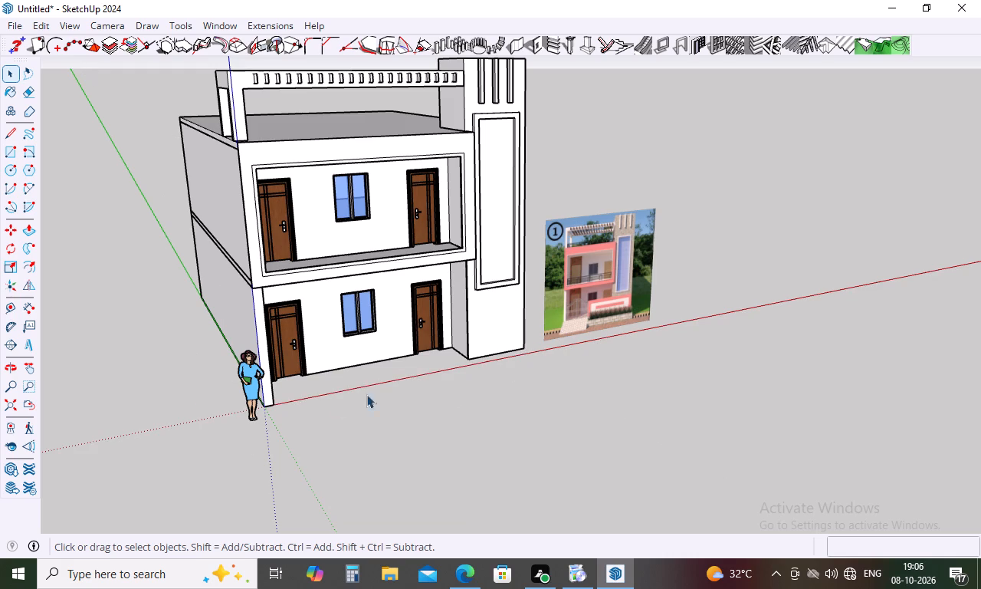
Draw a line from the tower's outer front base corner forward along the green axis, past the red axis.
middle_drag(543, 351, 377, 422)
scroll(721, 311, up, 5)
scroll(556, 340, up, 4)
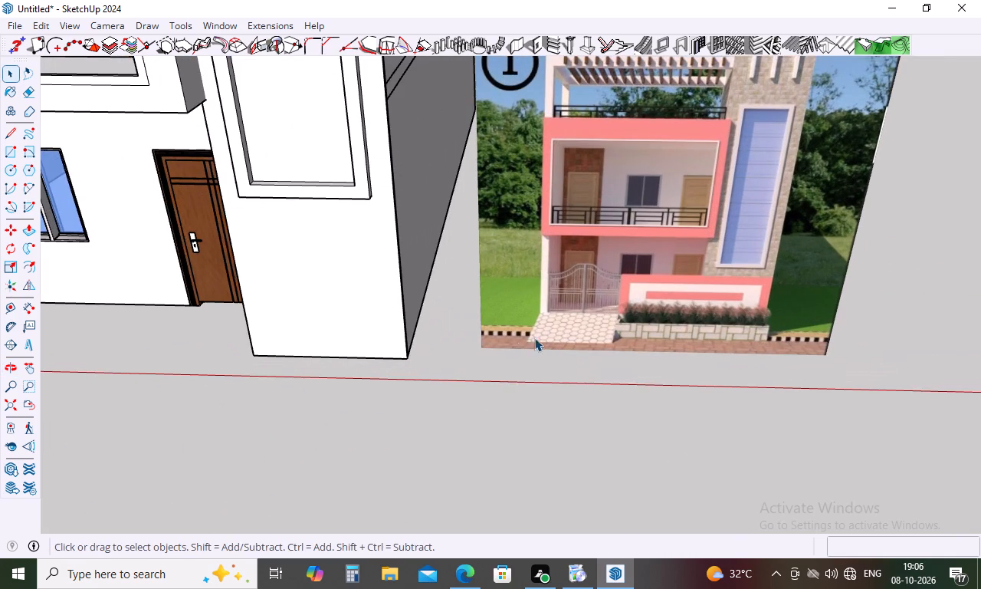
key(l)
click(405, 360)
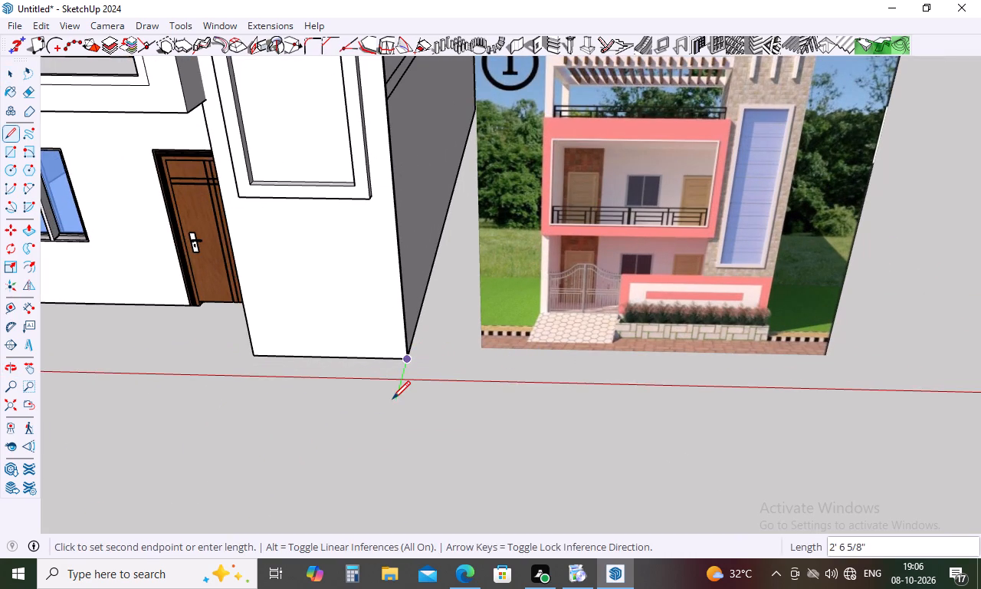
click(391, 412)
key(space)
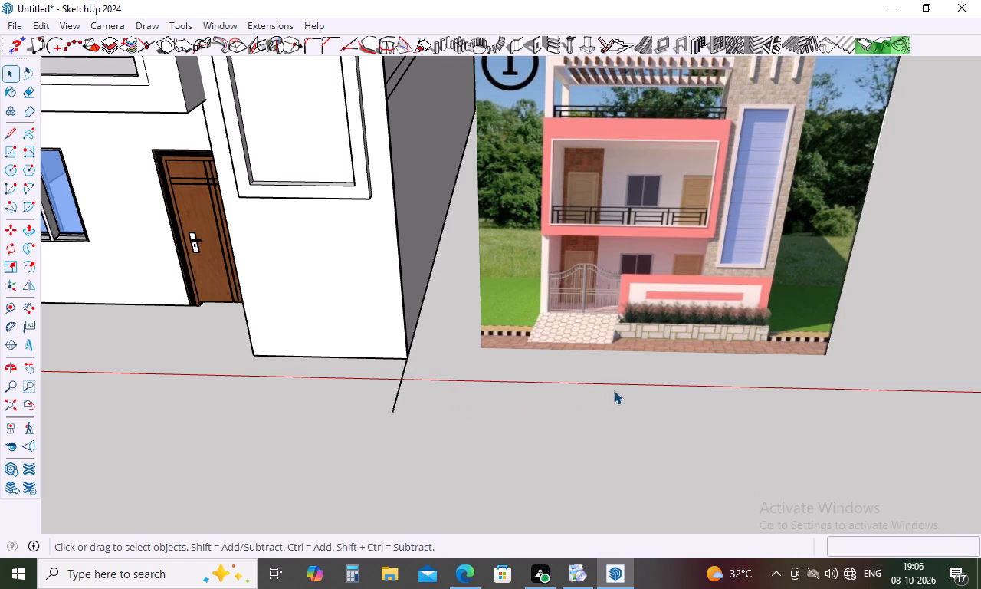
Place a guide parallel to the red axis, offset 5" towards the house.
key(t)
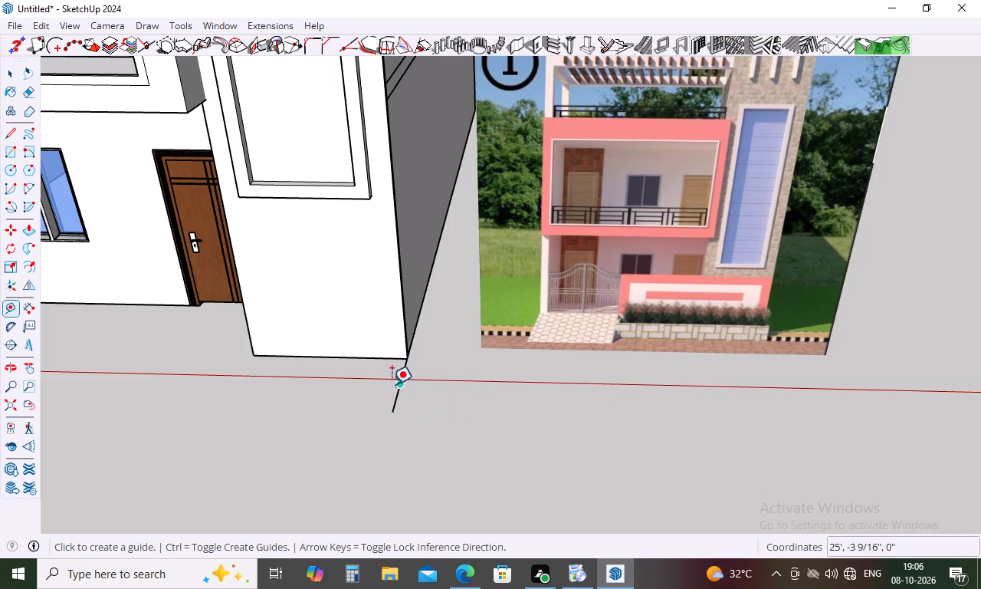
click(369, 378)
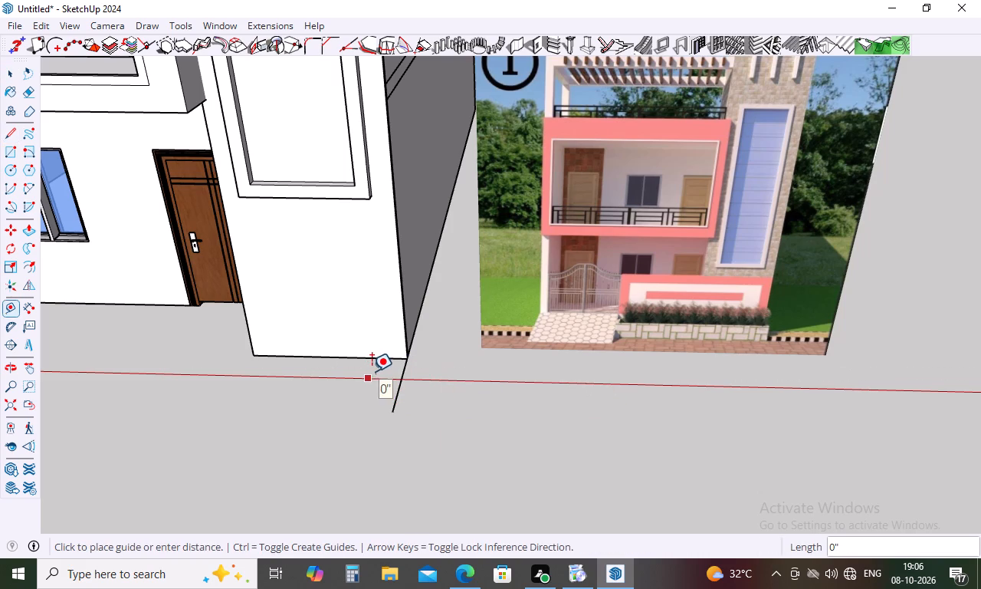
key(5)
key(Return)
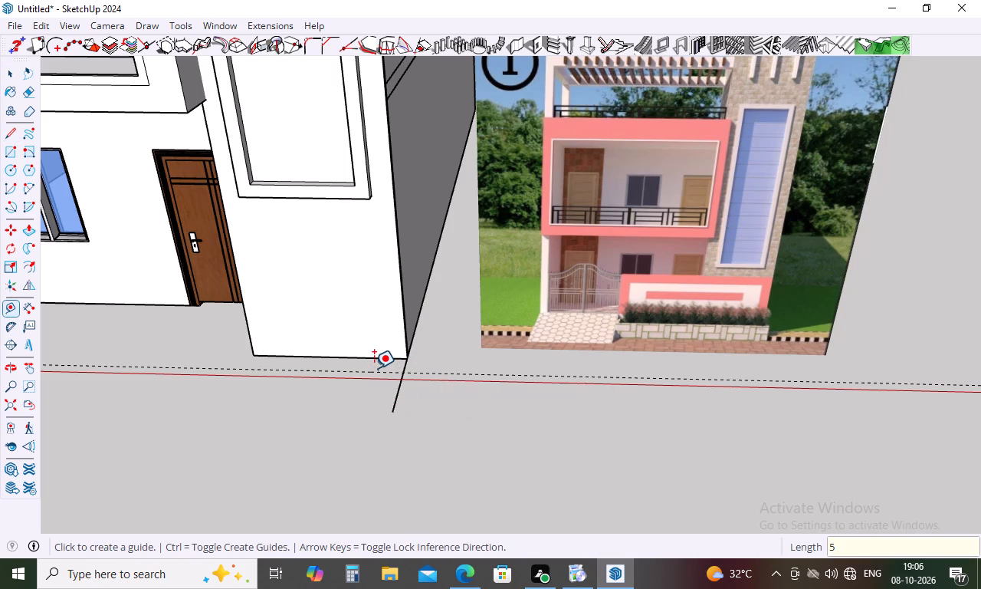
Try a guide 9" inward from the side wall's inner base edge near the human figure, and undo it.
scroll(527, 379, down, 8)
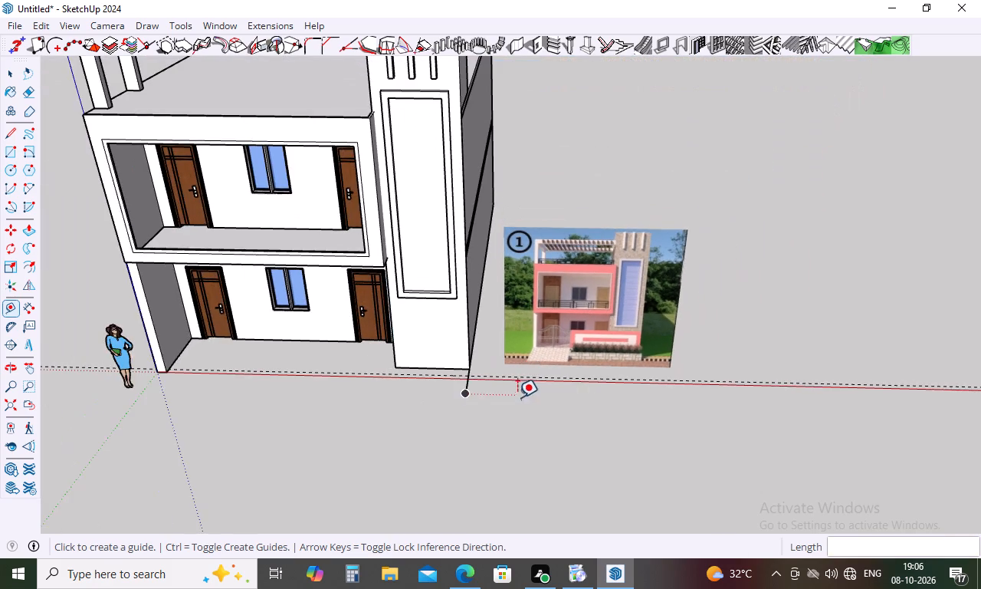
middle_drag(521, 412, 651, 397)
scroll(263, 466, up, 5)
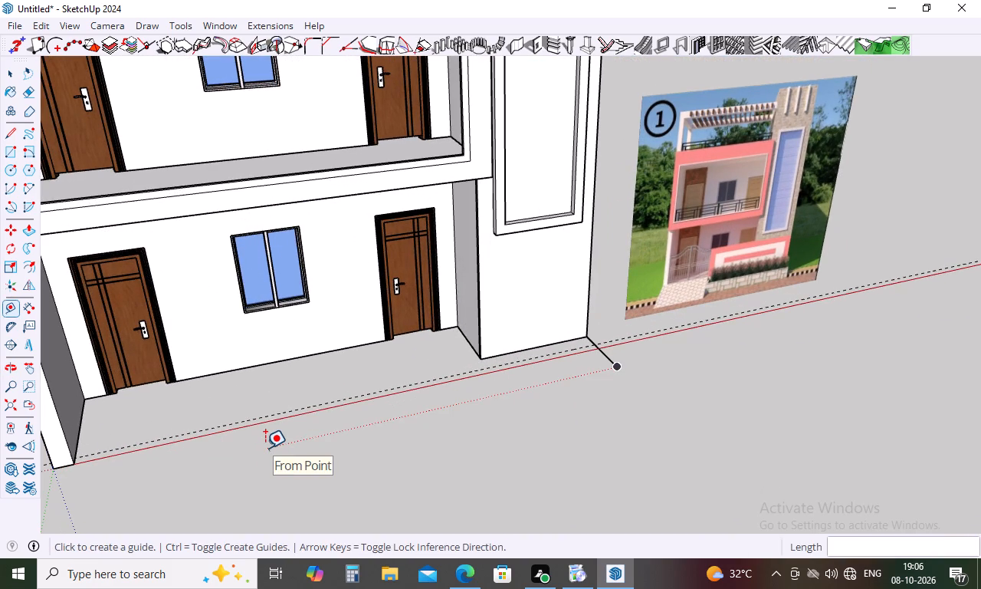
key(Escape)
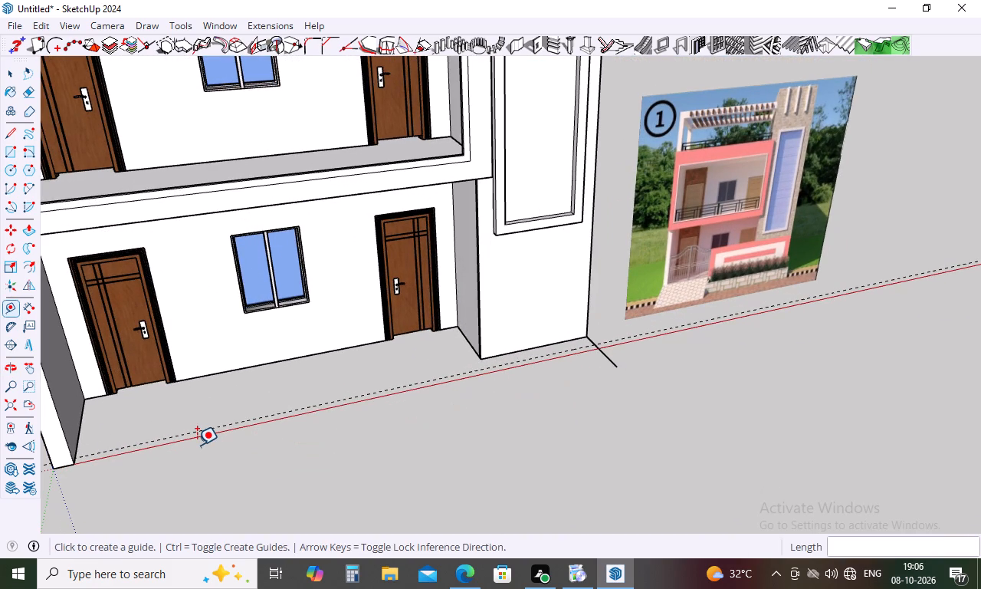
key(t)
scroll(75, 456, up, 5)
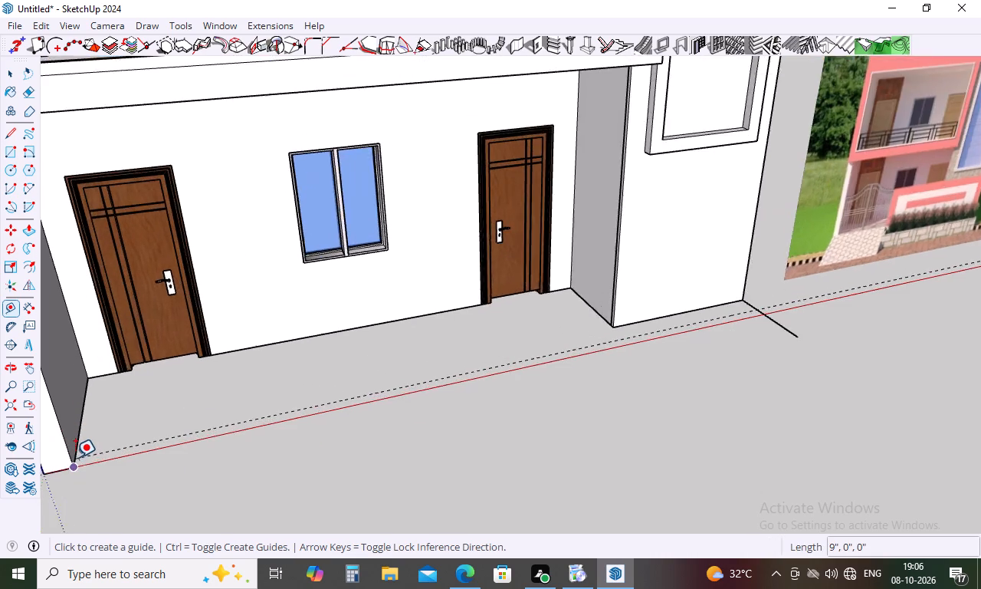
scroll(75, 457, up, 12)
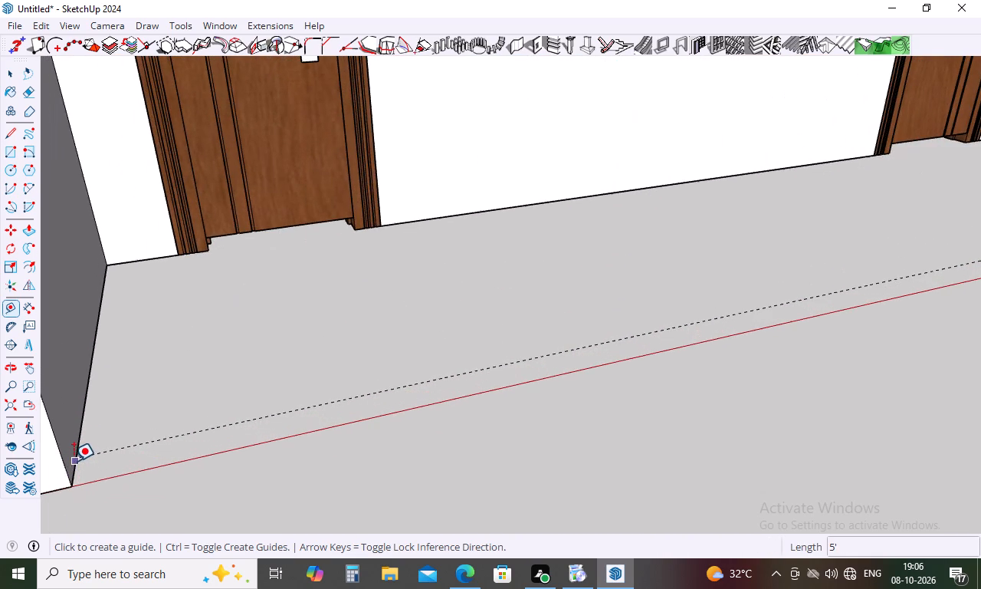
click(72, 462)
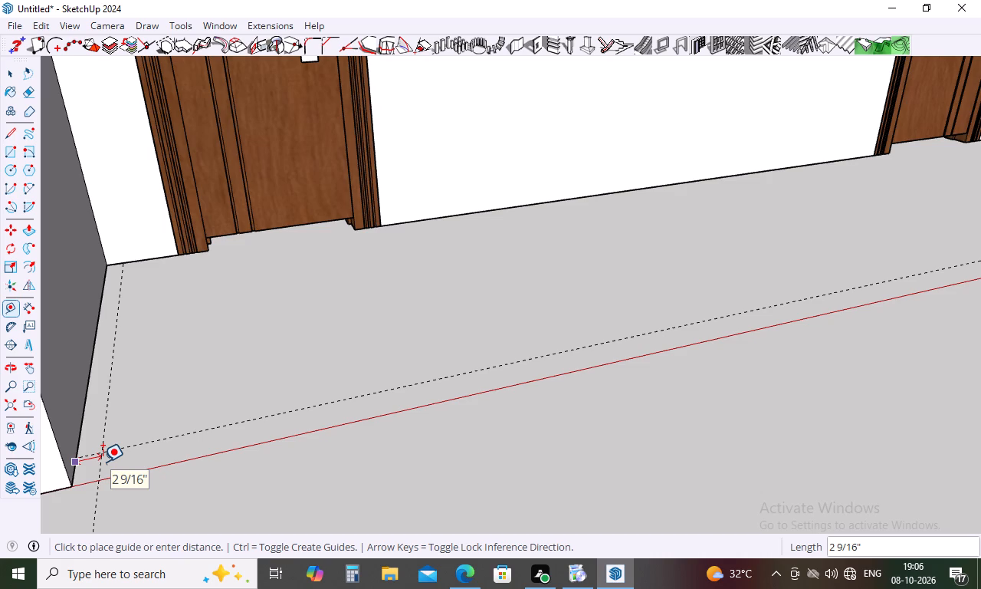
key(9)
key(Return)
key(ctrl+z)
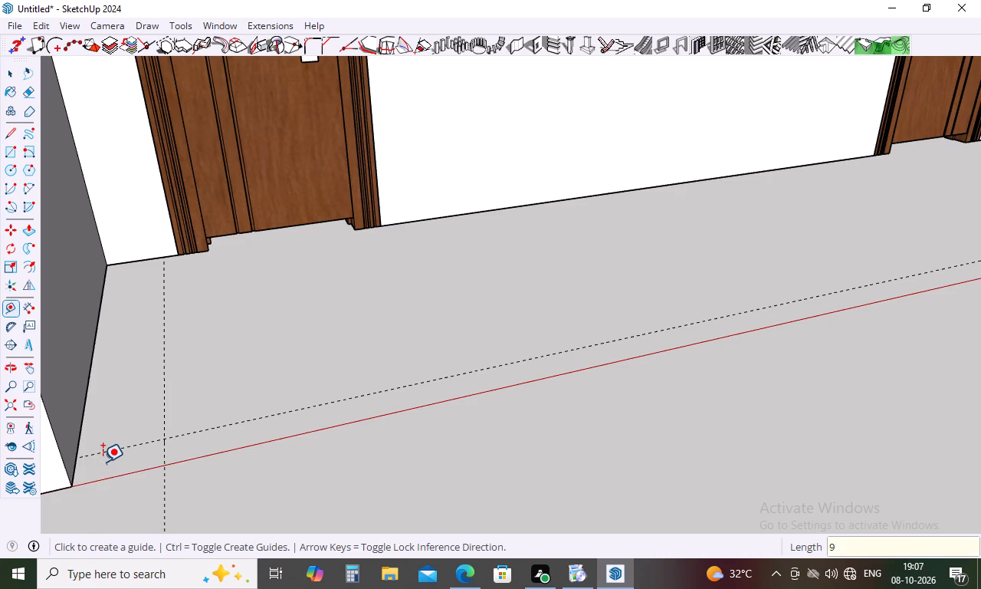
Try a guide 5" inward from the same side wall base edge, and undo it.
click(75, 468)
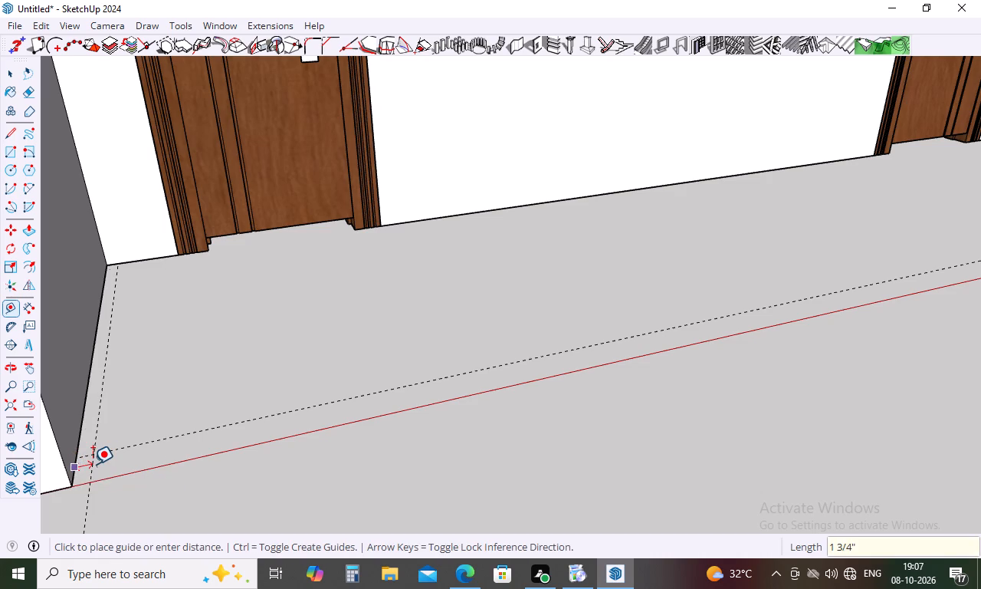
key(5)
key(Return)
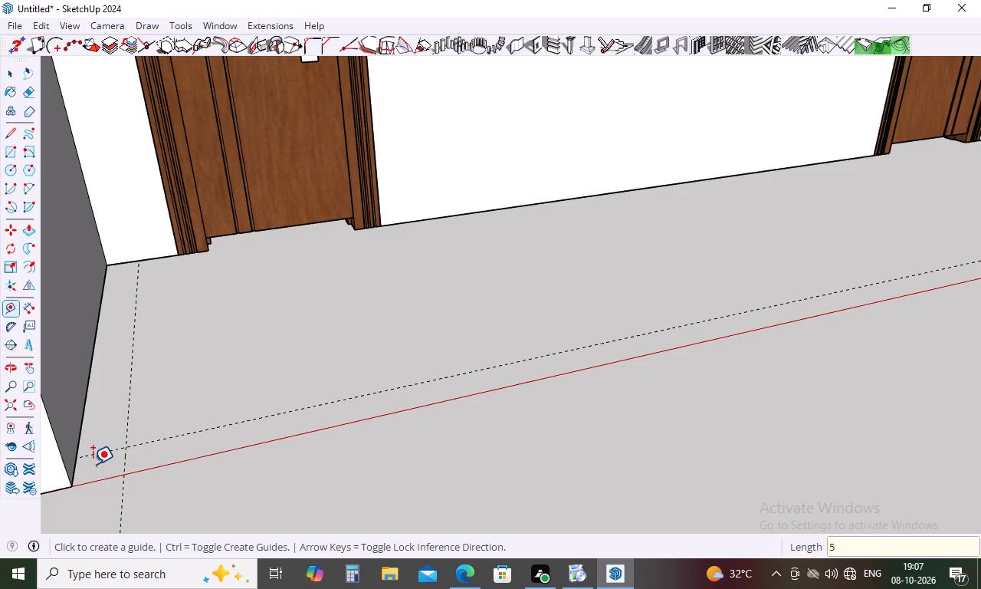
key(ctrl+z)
Place a guide 4" inward from the side wall's inner base edge, parallel to that wall.
click(75, 466)
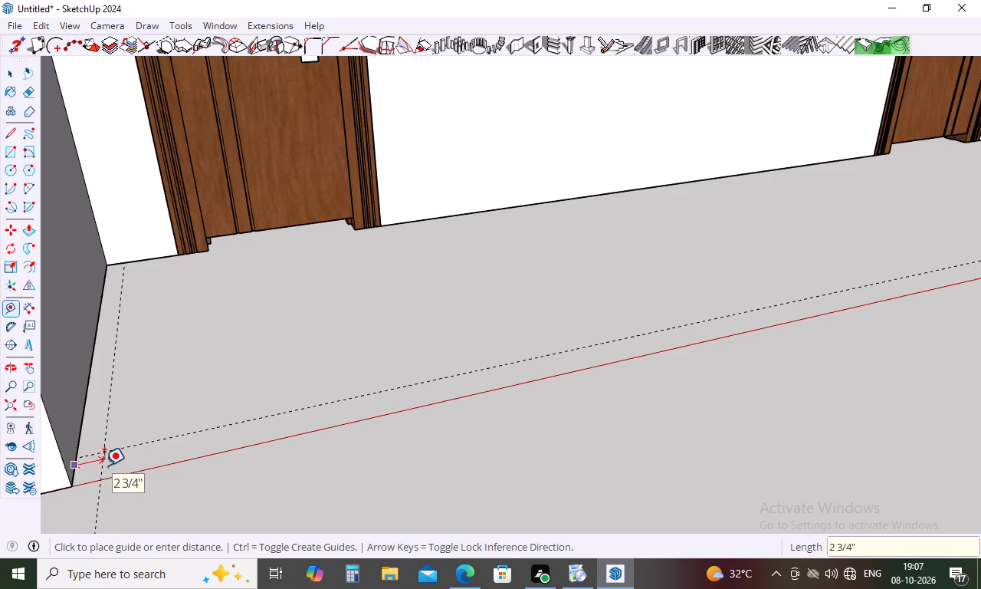
key(5)
key(BackSpace)
key(4)
key(Return)
scroll(103, 366, down, 5)
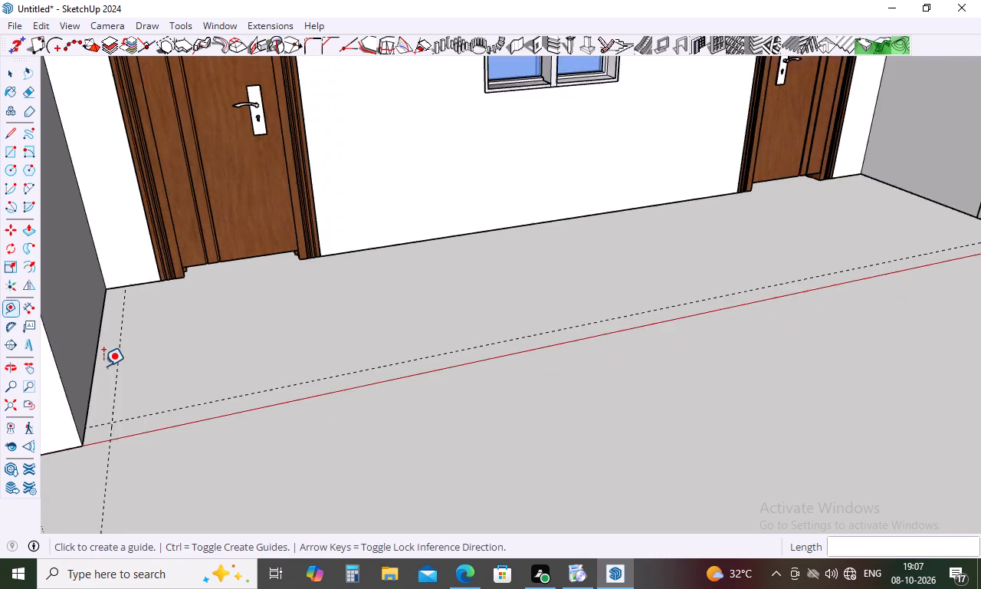
Place a guide 6' from the guide beside the side wall, parallel to it and towards the tower.
scroll(103, 366, down, 5)
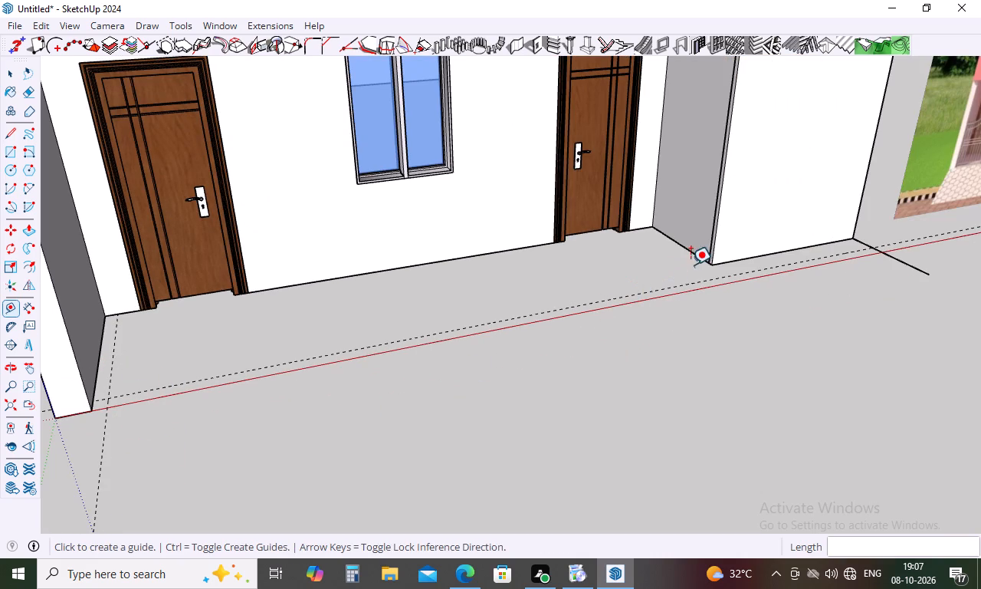
scroll(702, 261, up, 3)
scroll(568, 323, down, 4)
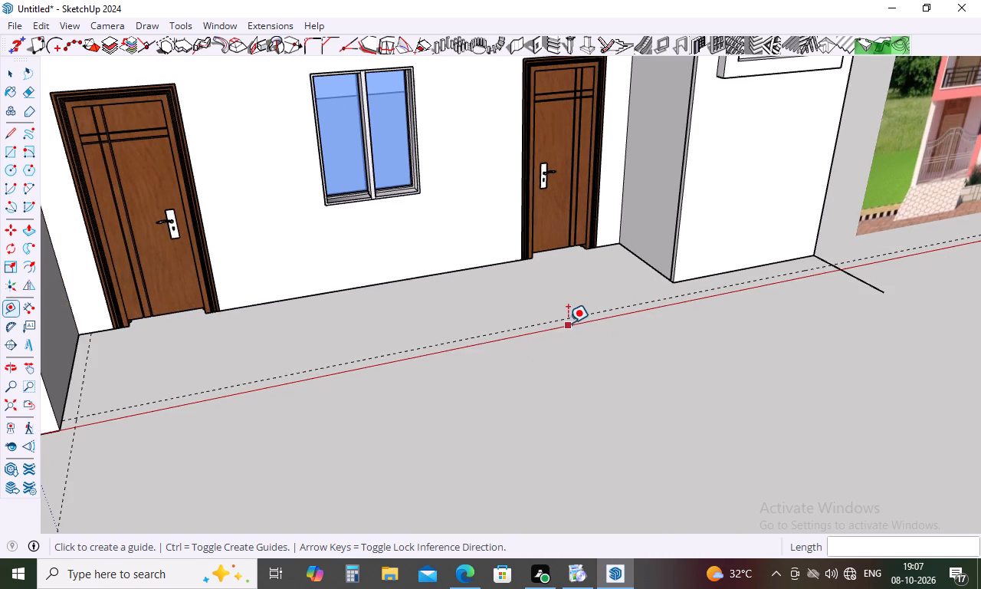
click(80, 400)
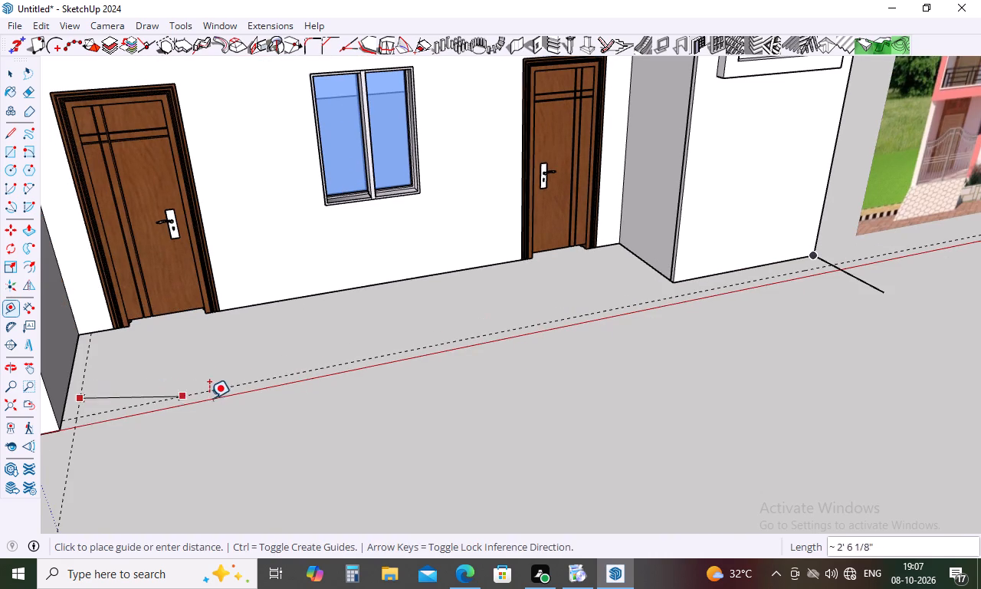
key(space)
key(t)
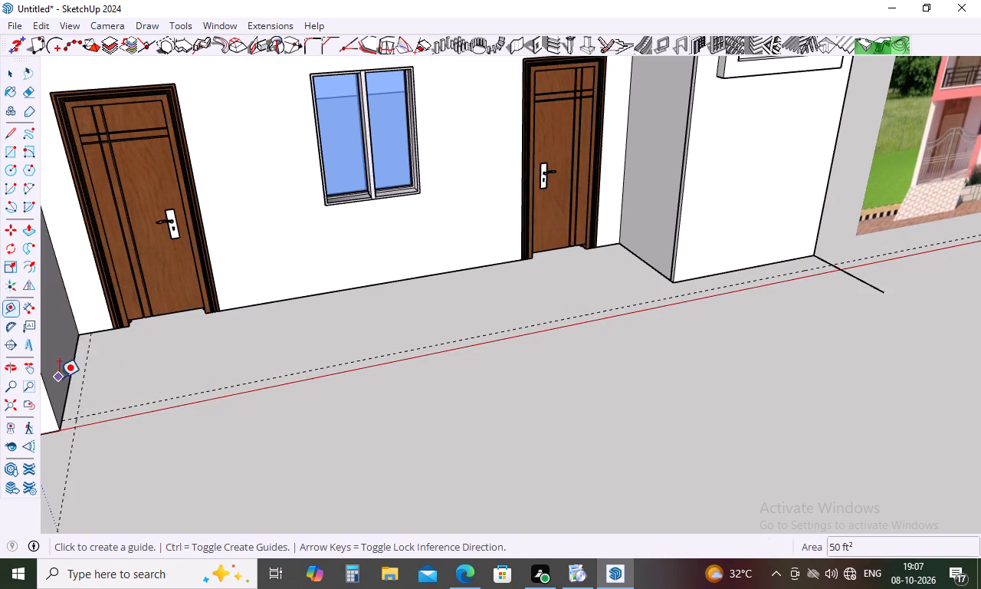
click(80, 377)
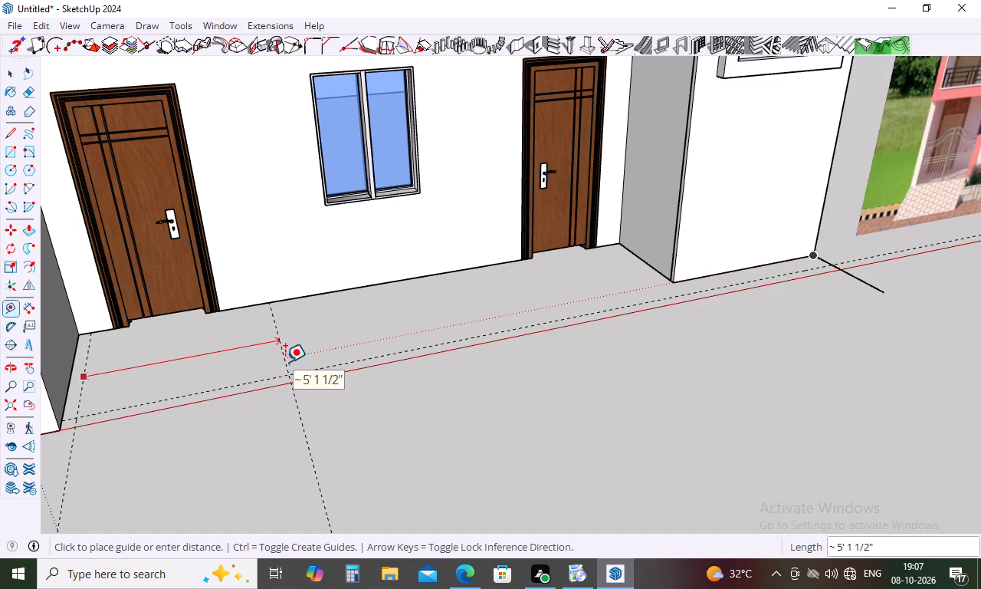
text(6')
key(Return)
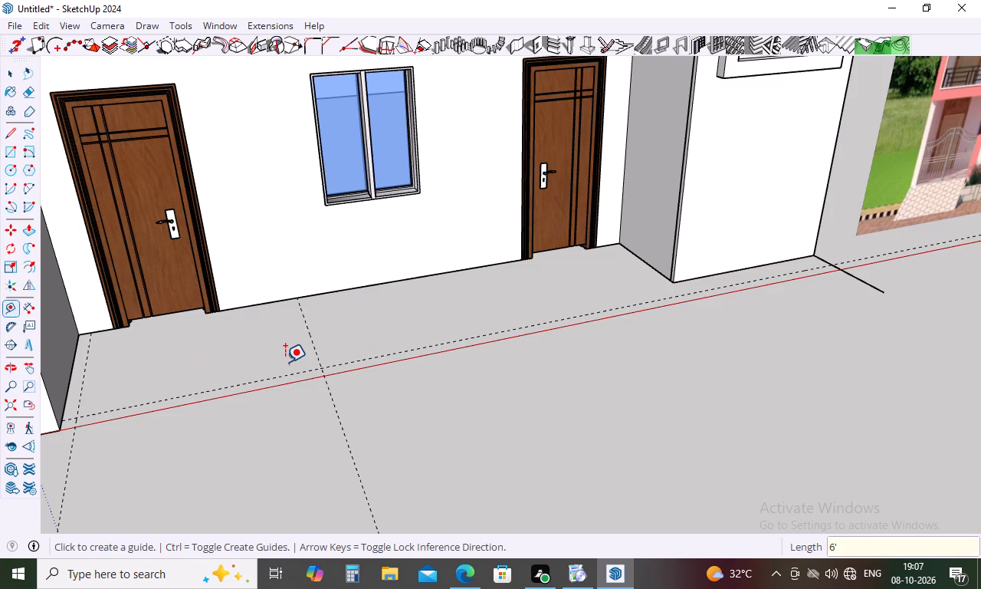
key(Escape)
key(Escape)
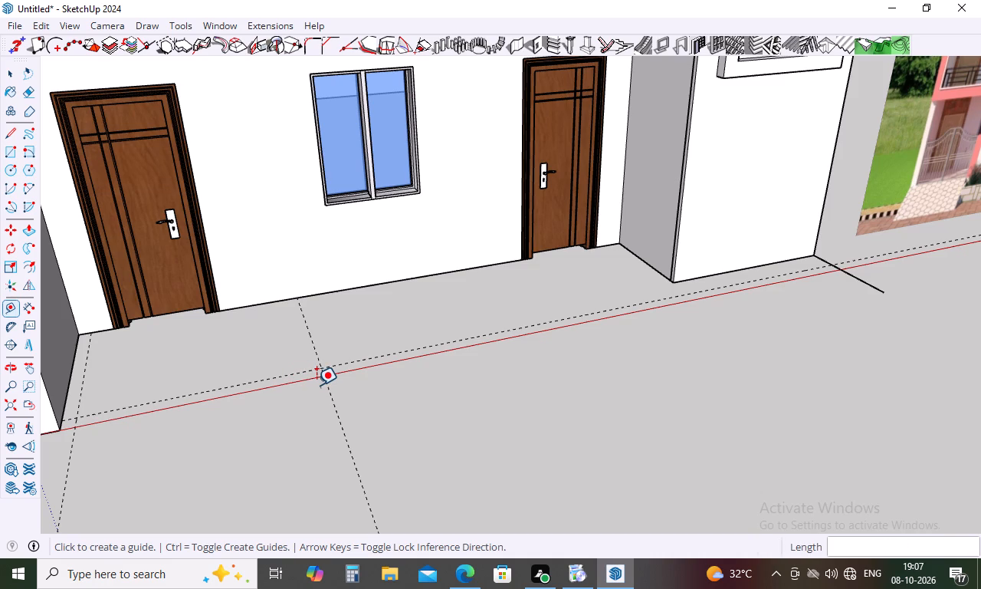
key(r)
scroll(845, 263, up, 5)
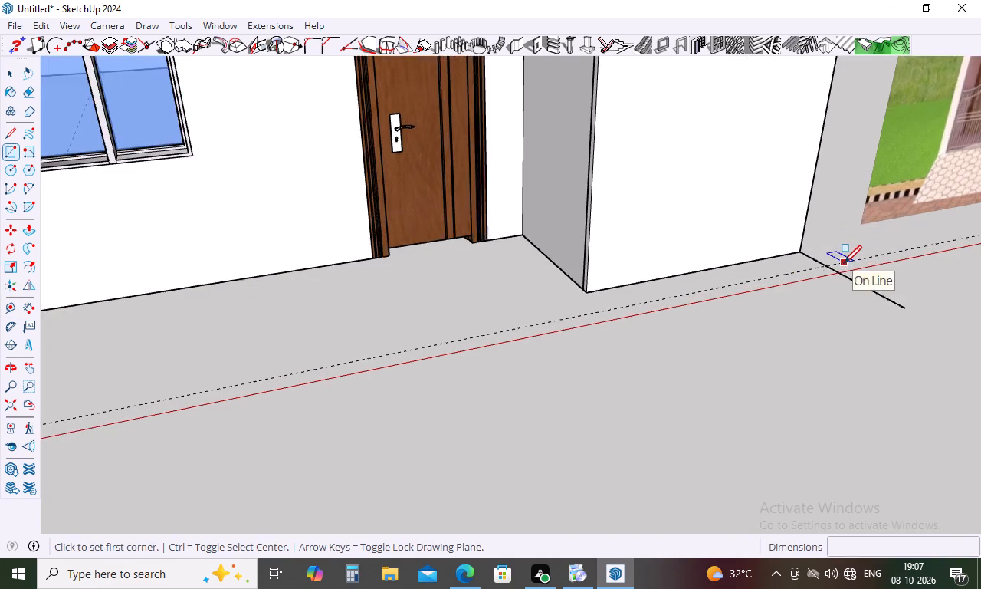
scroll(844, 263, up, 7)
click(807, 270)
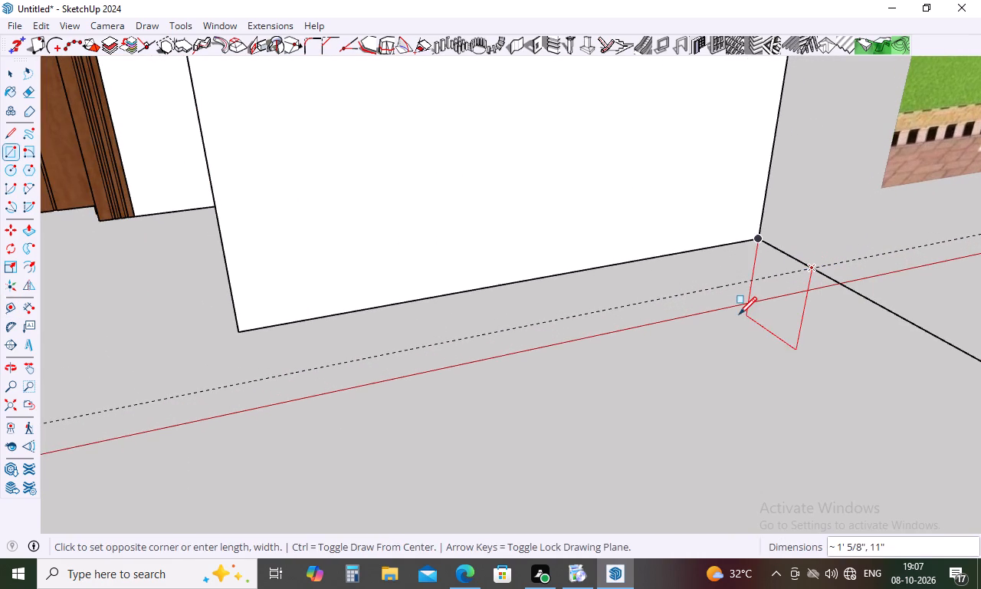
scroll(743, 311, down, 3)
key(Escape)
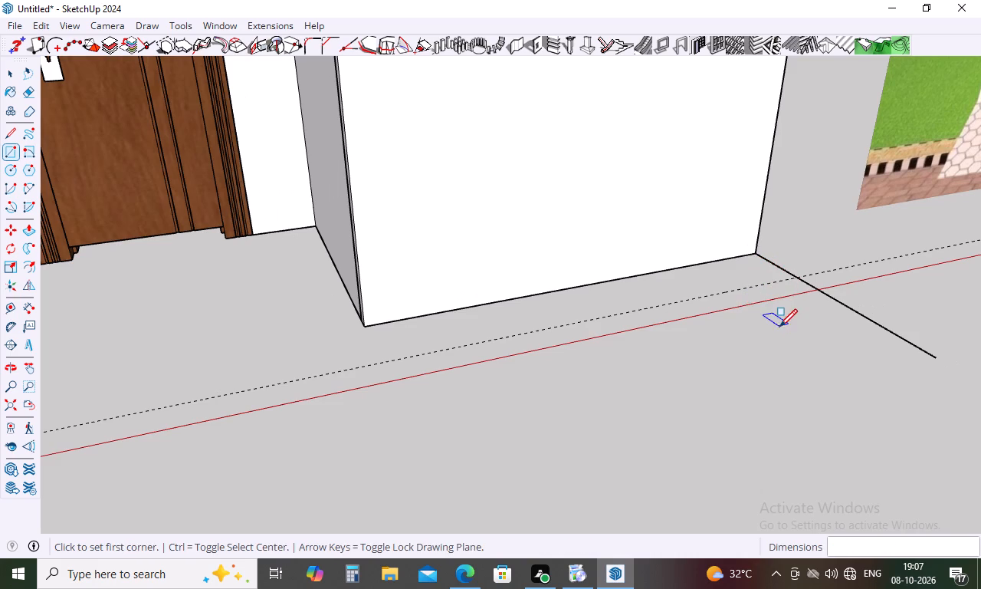
Place a guide 5" inward from the ground line running out of the tower's front base corner, parallel to that line.
key(t)
click(789, 268)
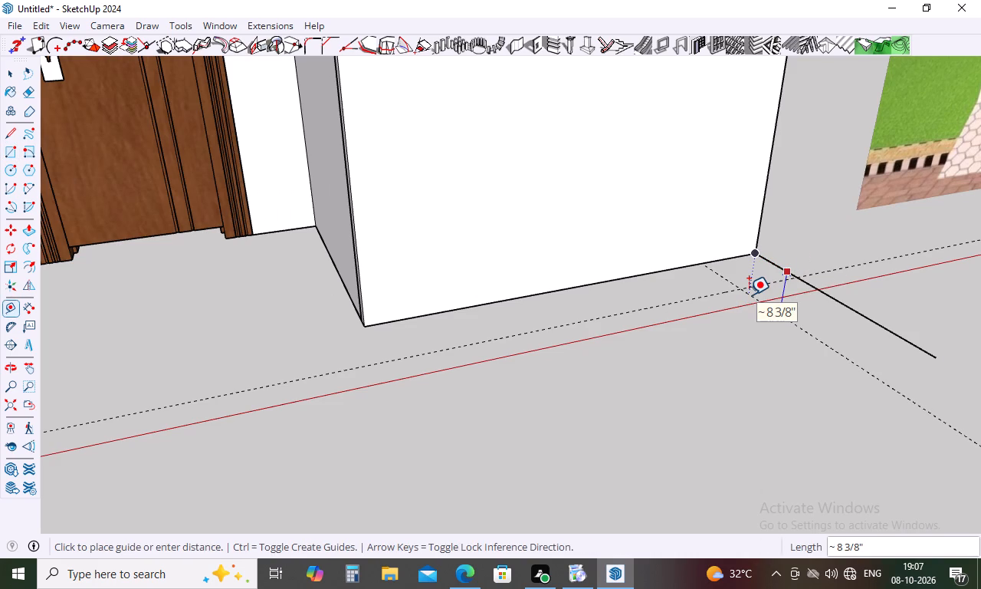
key(5)
key(Return)
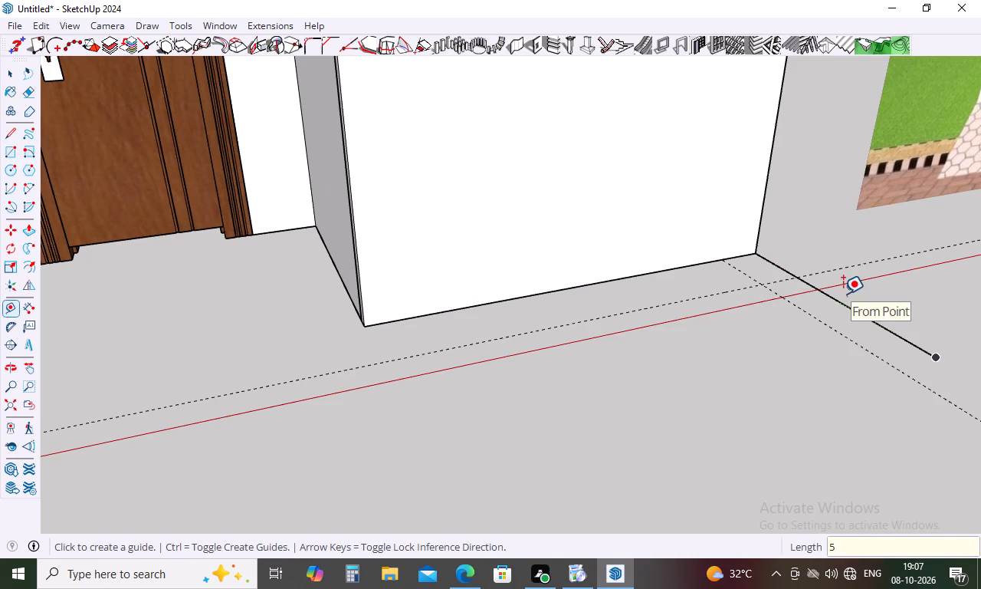
key(Escape)
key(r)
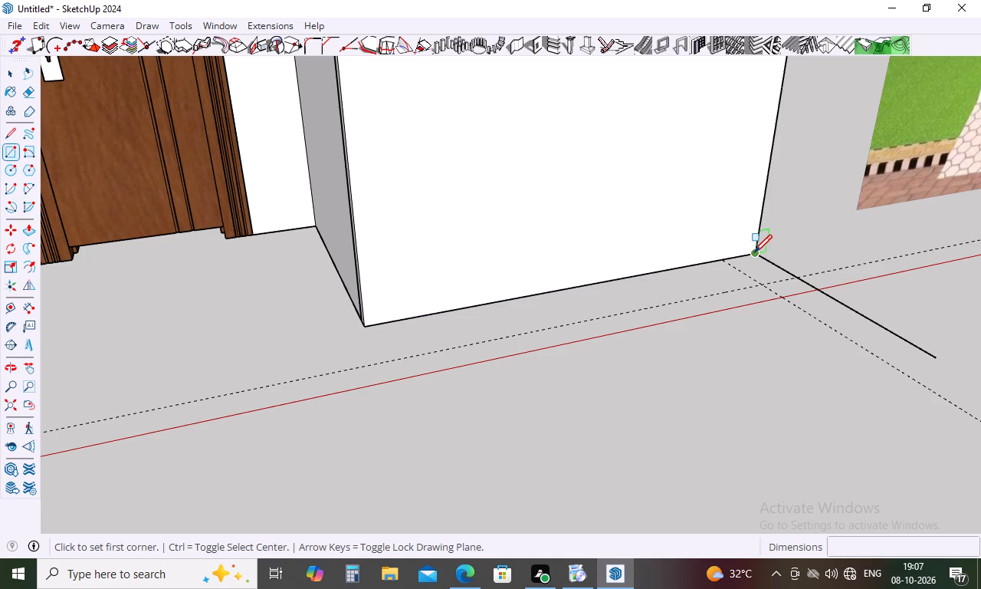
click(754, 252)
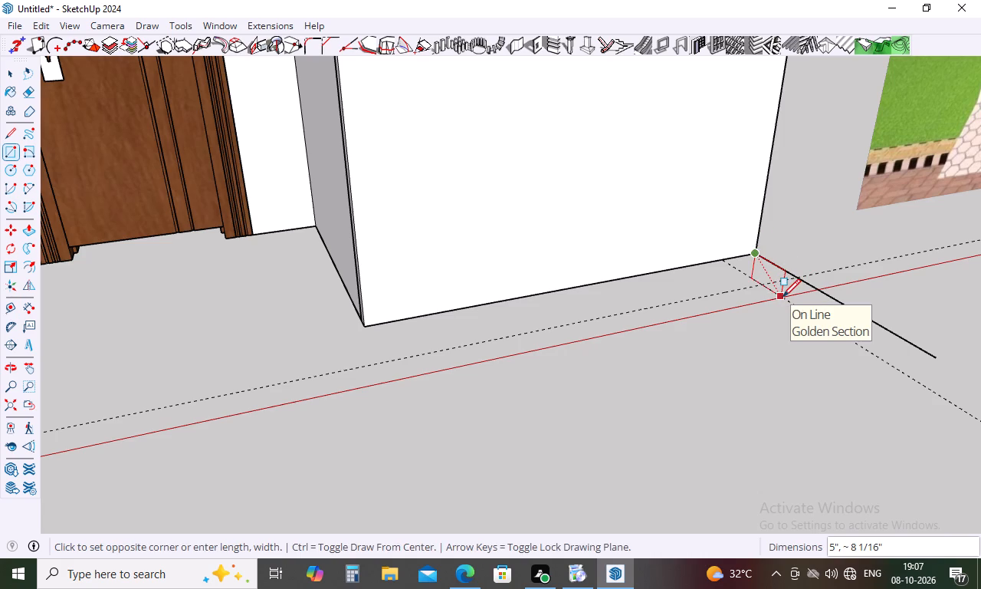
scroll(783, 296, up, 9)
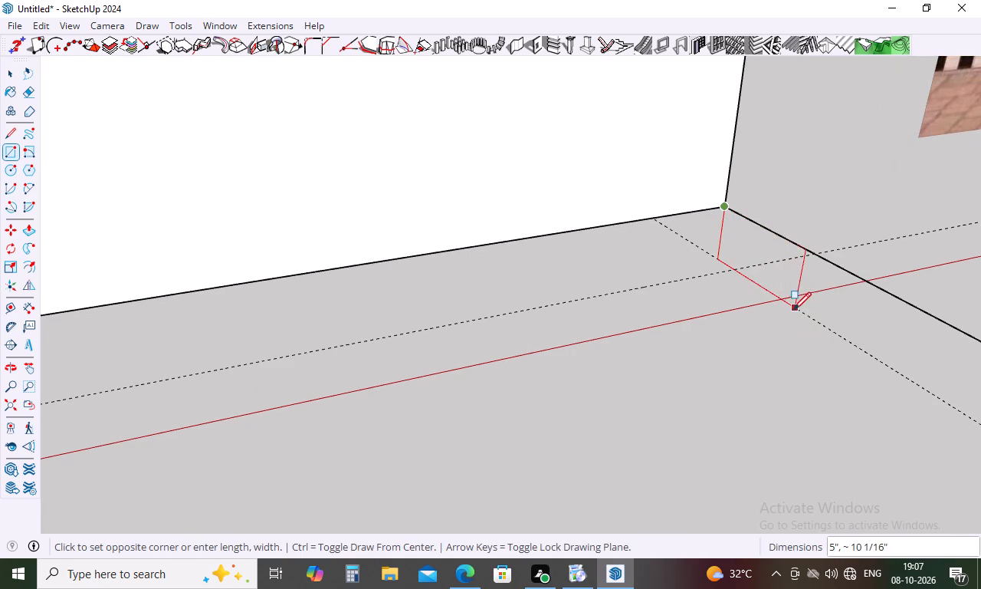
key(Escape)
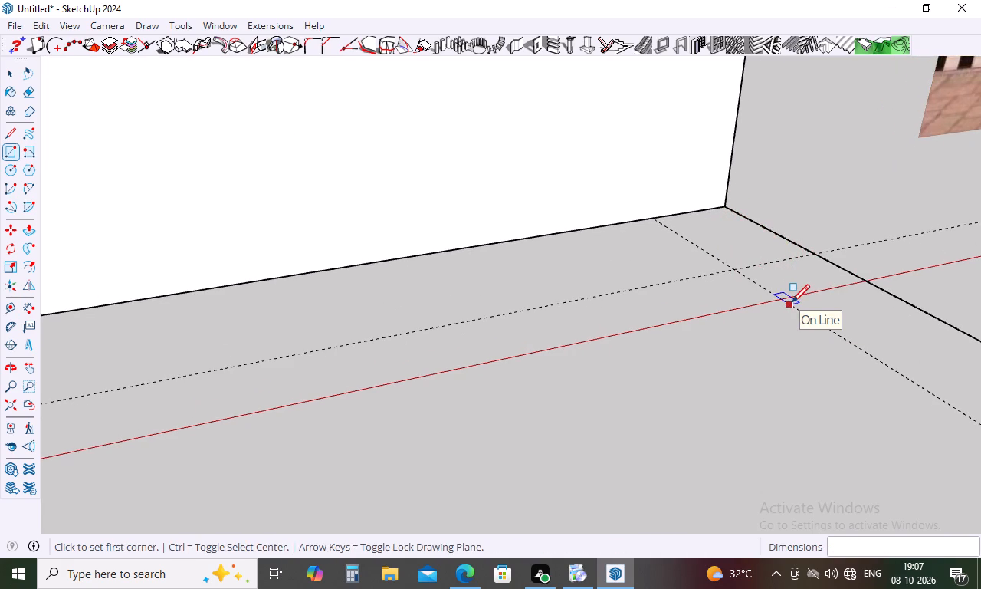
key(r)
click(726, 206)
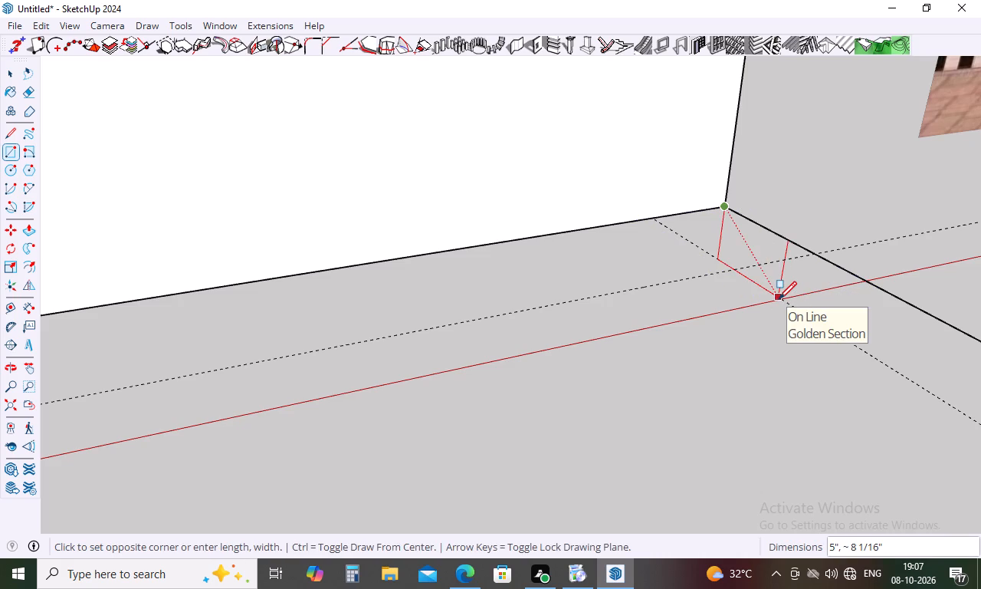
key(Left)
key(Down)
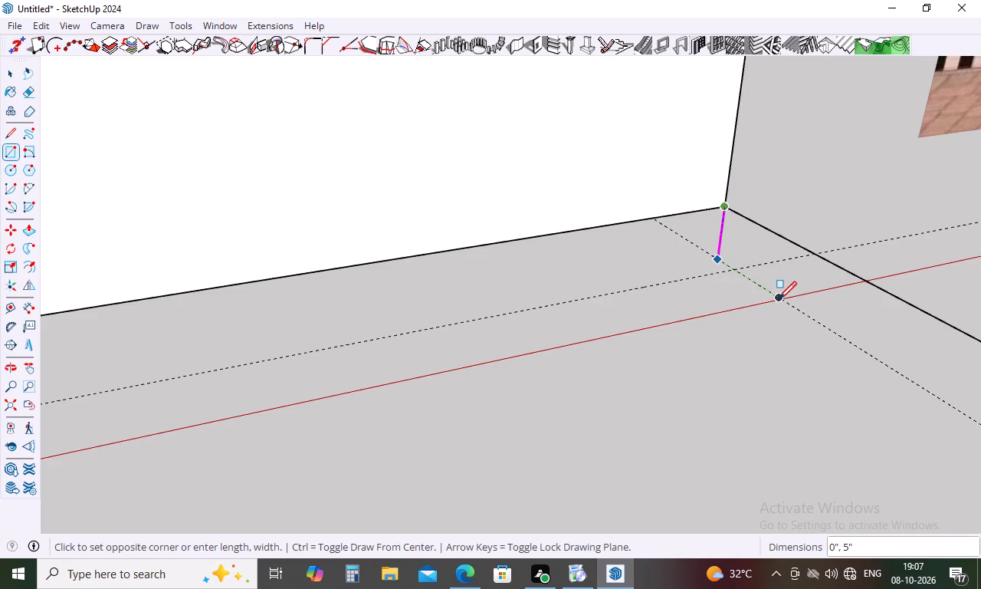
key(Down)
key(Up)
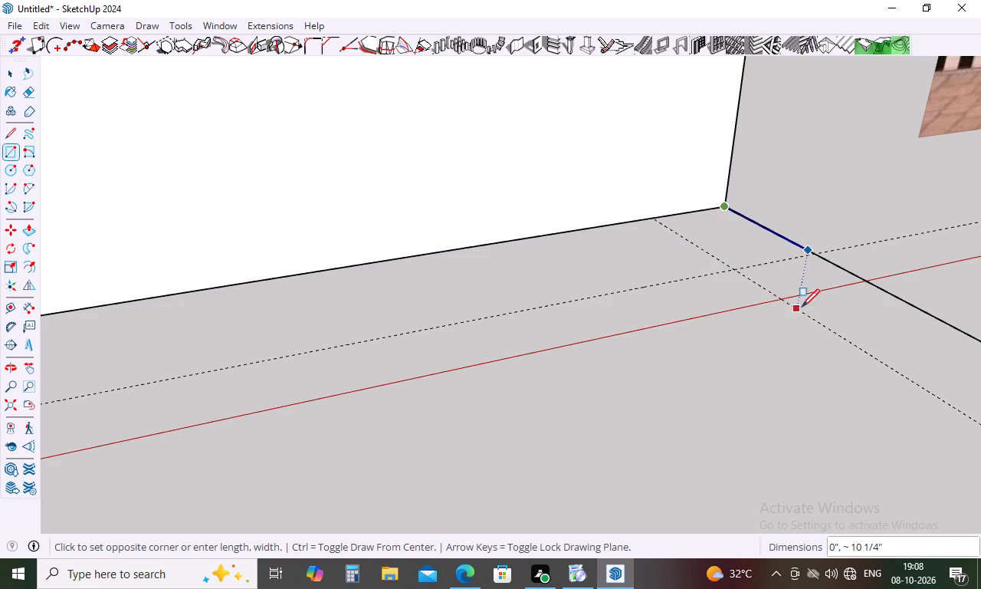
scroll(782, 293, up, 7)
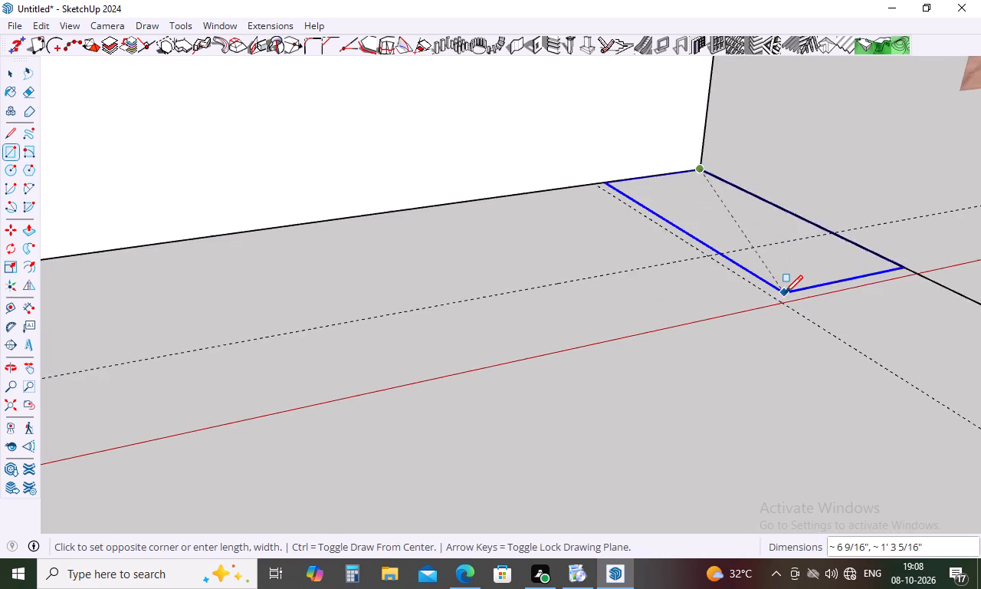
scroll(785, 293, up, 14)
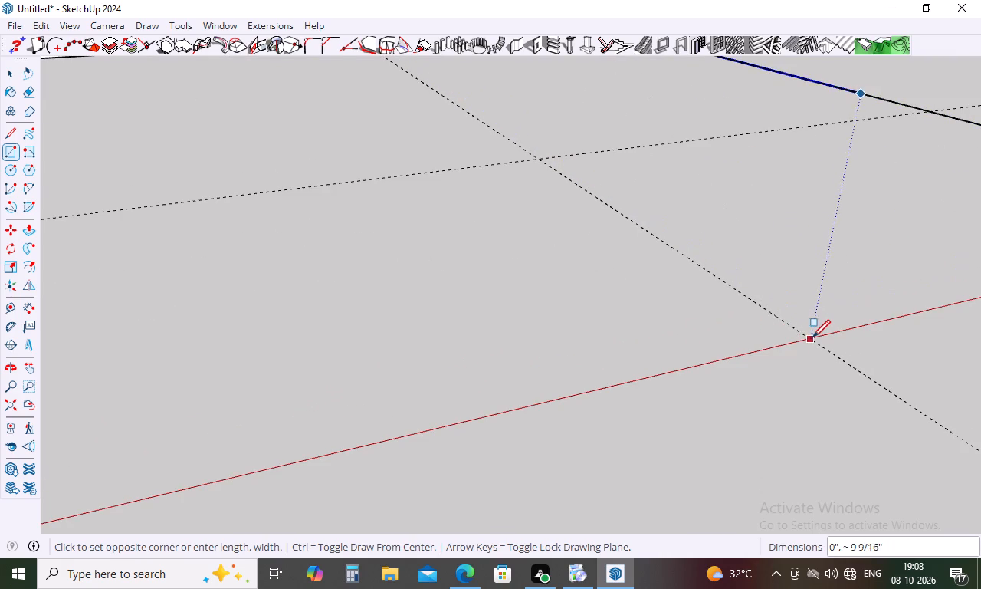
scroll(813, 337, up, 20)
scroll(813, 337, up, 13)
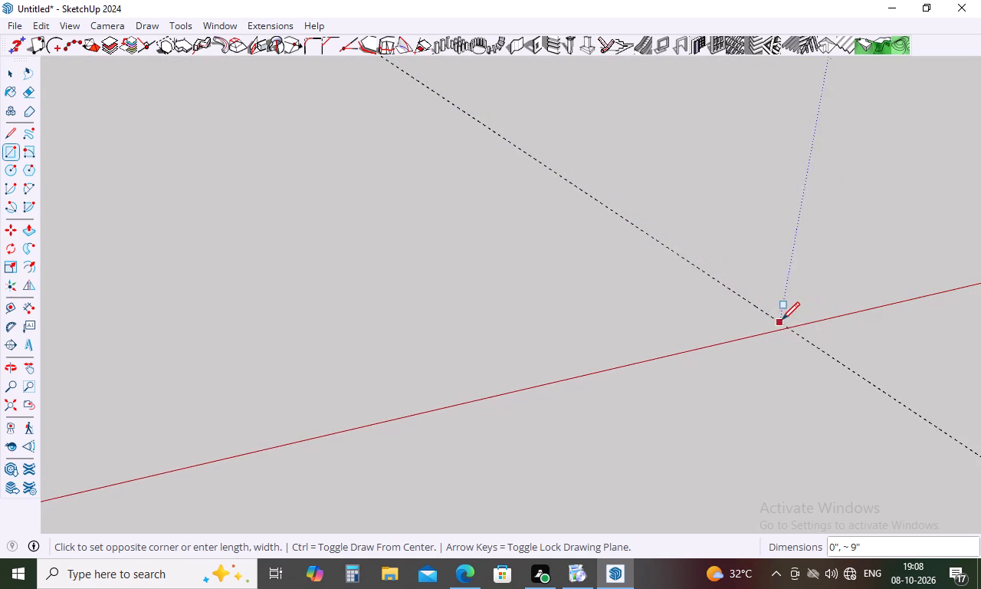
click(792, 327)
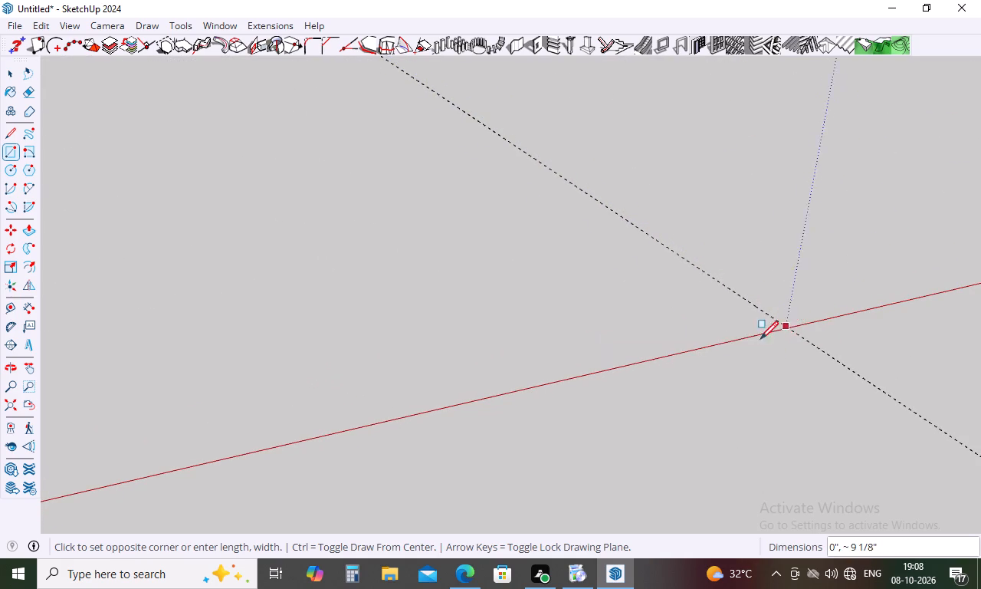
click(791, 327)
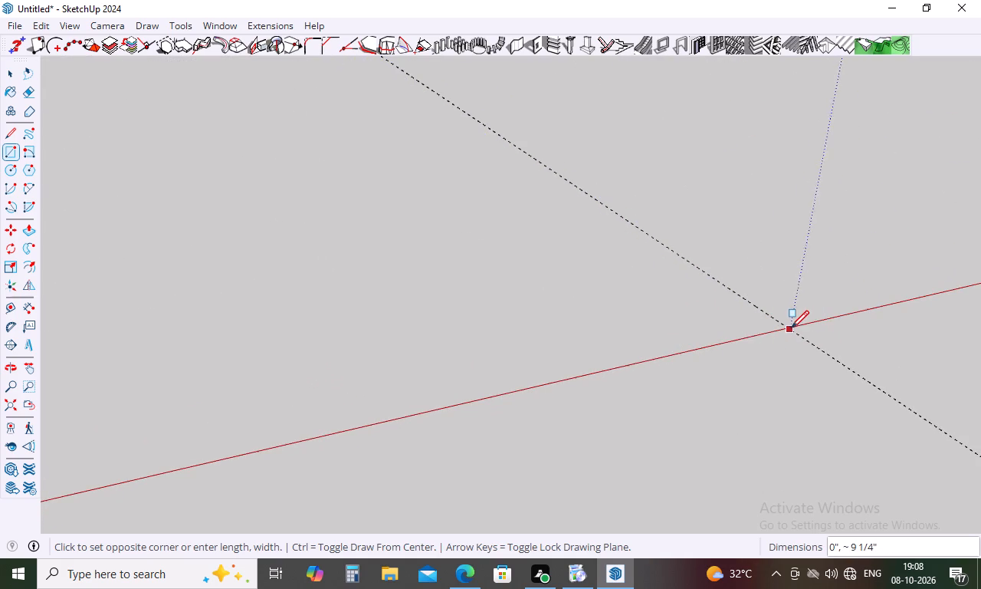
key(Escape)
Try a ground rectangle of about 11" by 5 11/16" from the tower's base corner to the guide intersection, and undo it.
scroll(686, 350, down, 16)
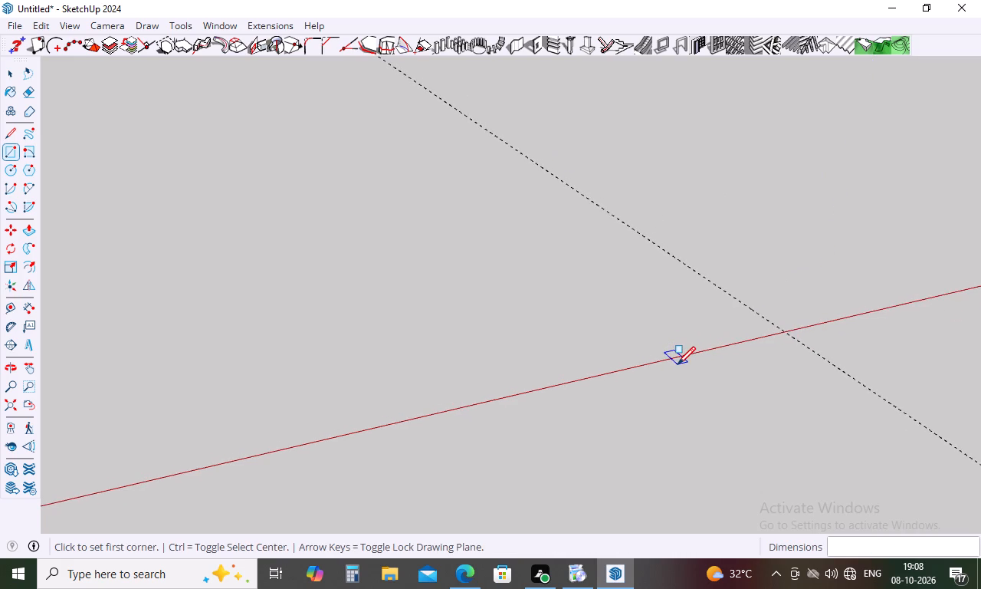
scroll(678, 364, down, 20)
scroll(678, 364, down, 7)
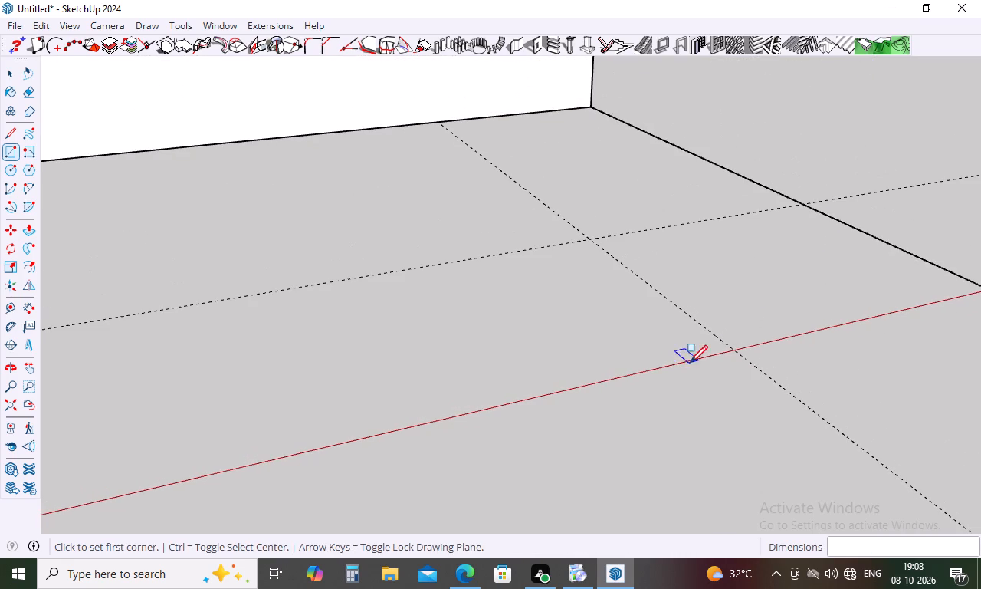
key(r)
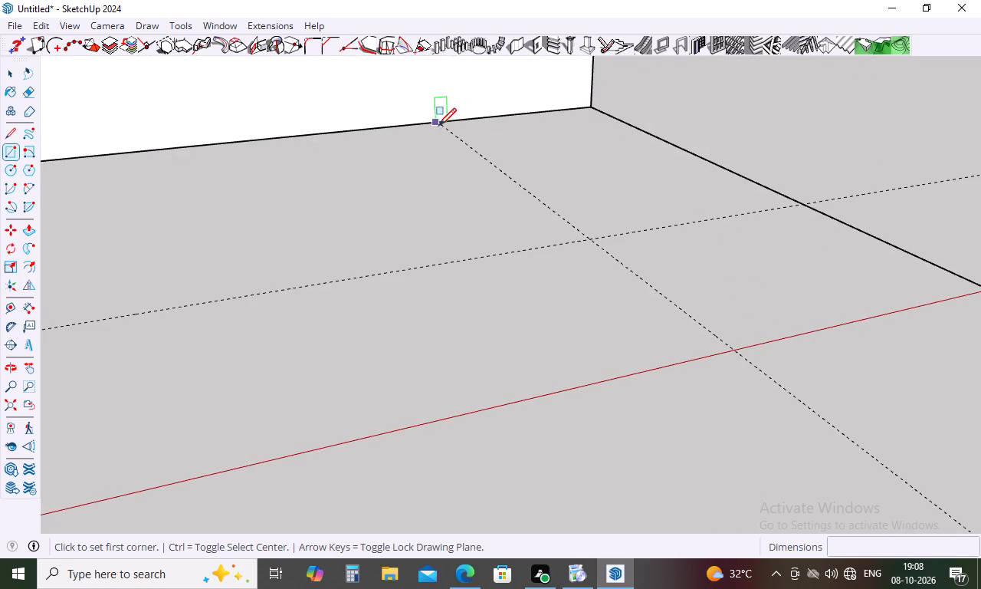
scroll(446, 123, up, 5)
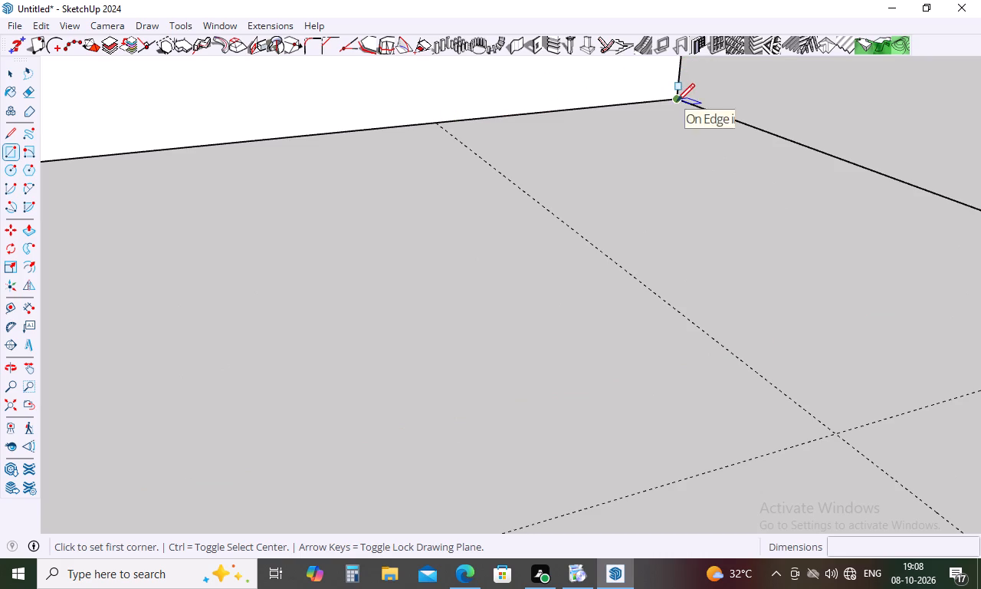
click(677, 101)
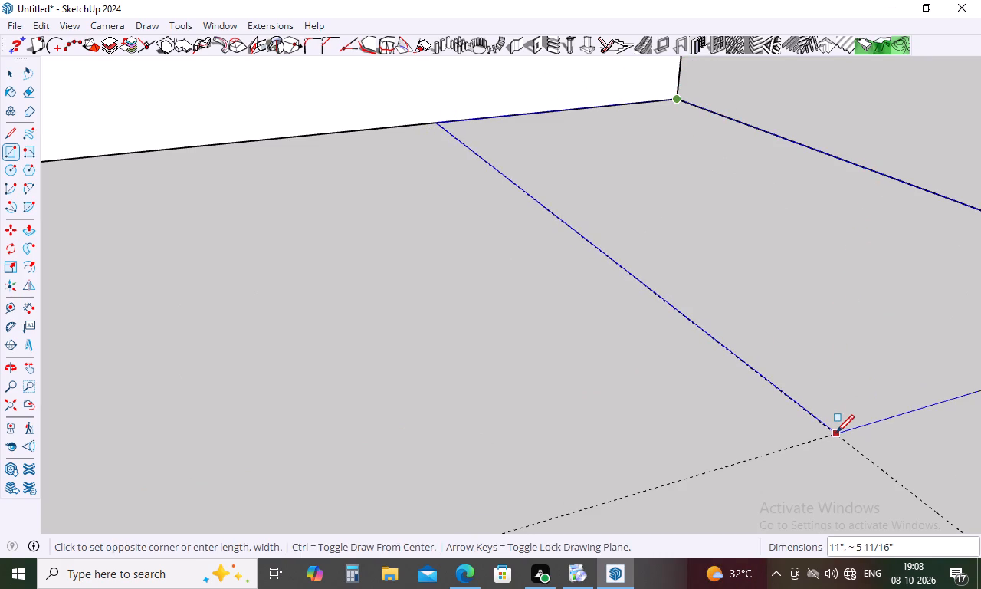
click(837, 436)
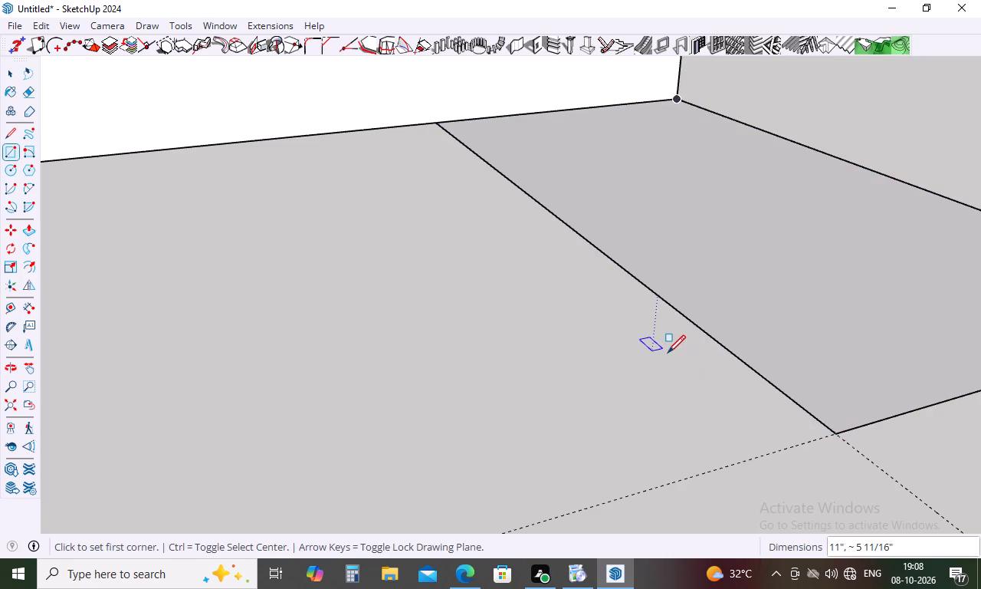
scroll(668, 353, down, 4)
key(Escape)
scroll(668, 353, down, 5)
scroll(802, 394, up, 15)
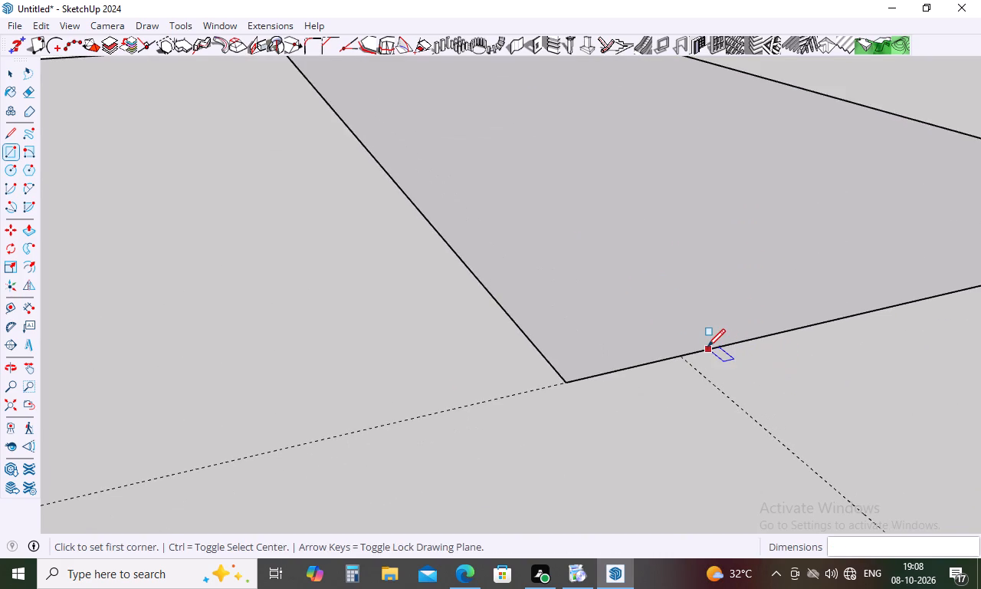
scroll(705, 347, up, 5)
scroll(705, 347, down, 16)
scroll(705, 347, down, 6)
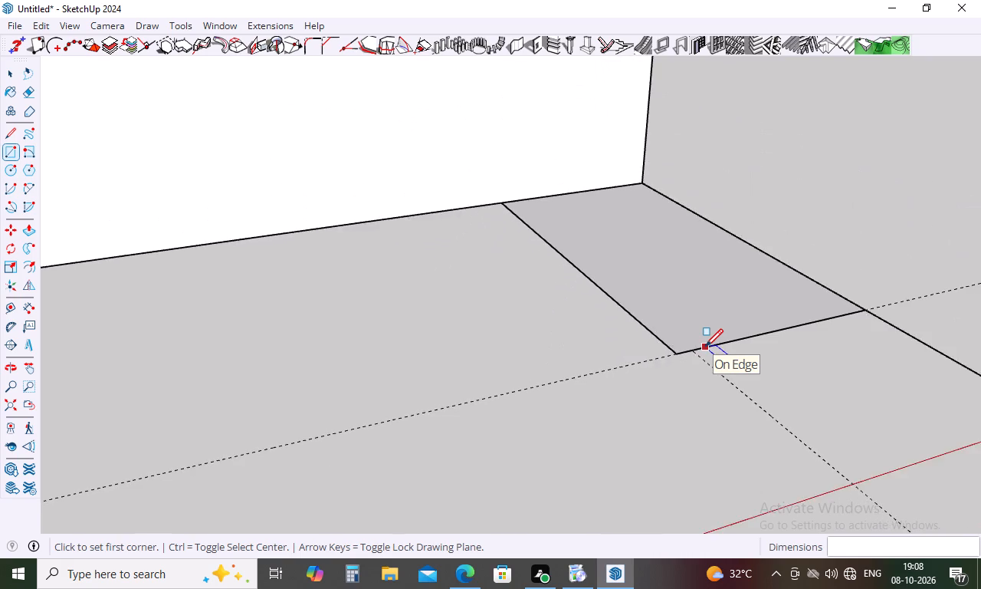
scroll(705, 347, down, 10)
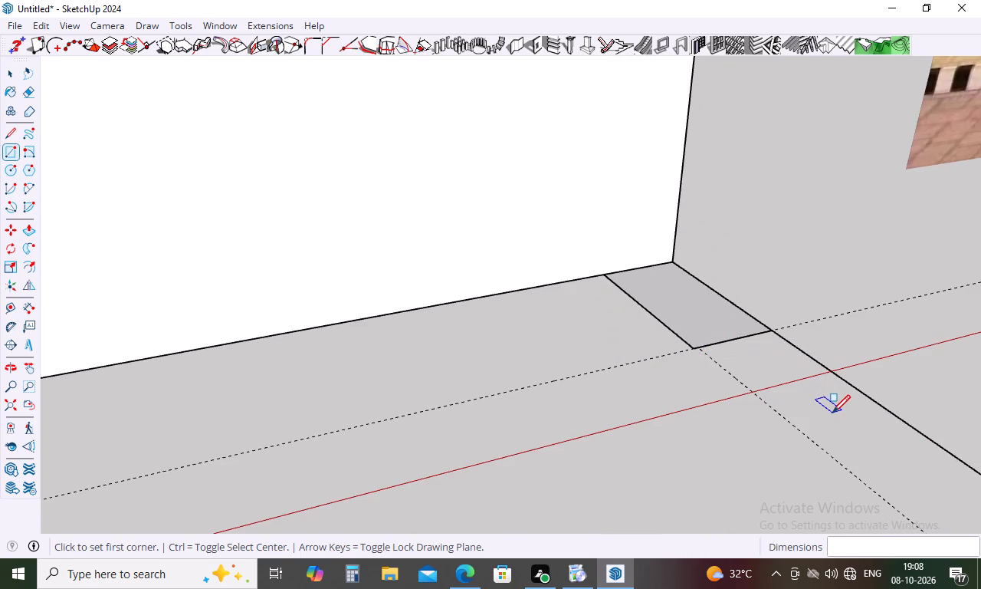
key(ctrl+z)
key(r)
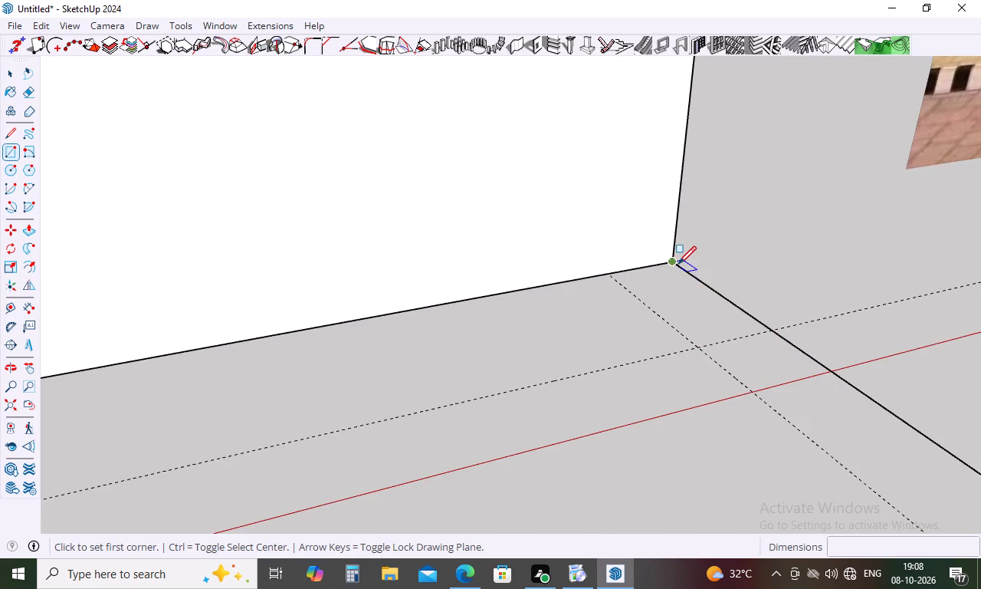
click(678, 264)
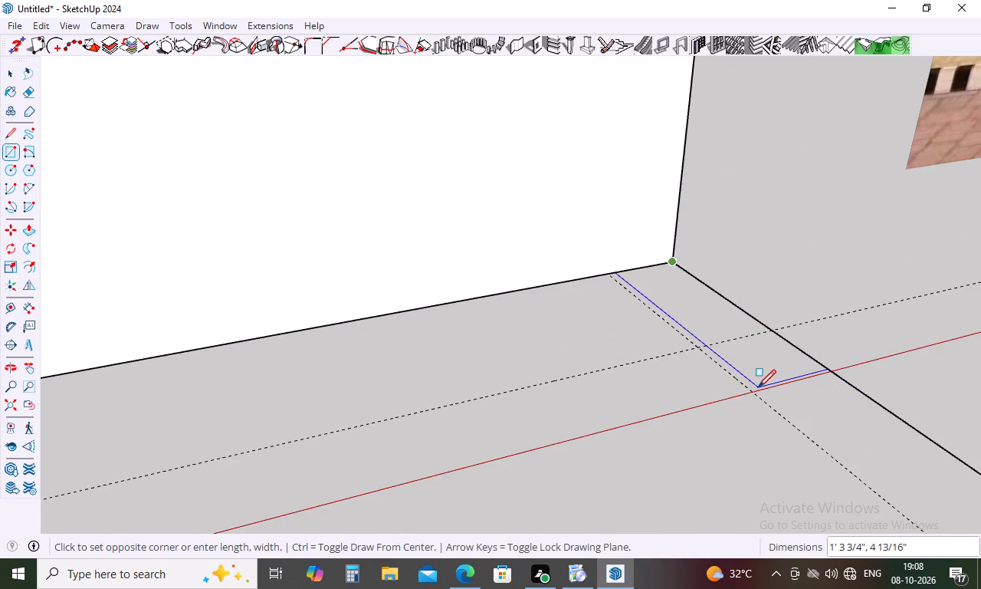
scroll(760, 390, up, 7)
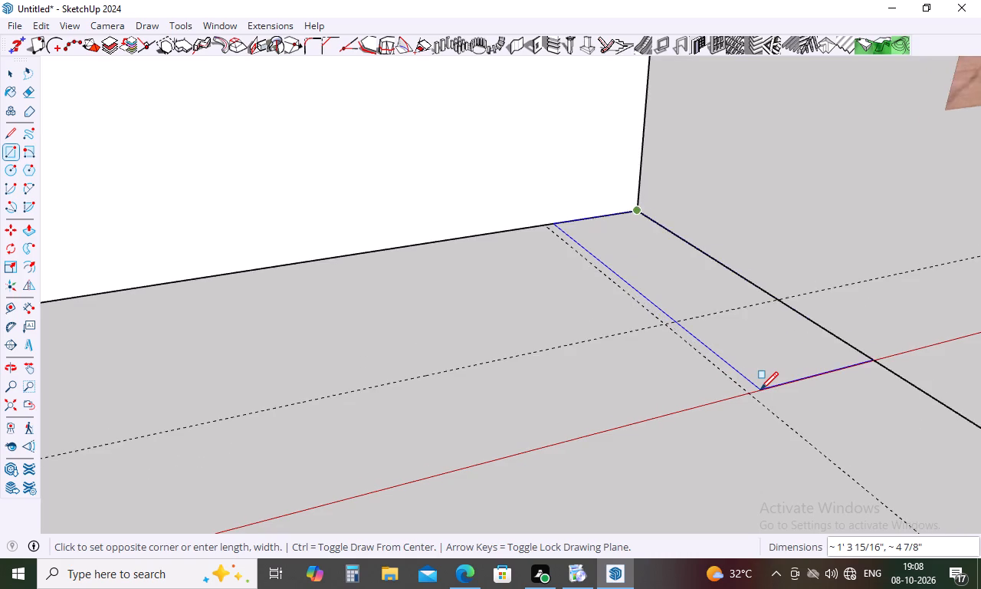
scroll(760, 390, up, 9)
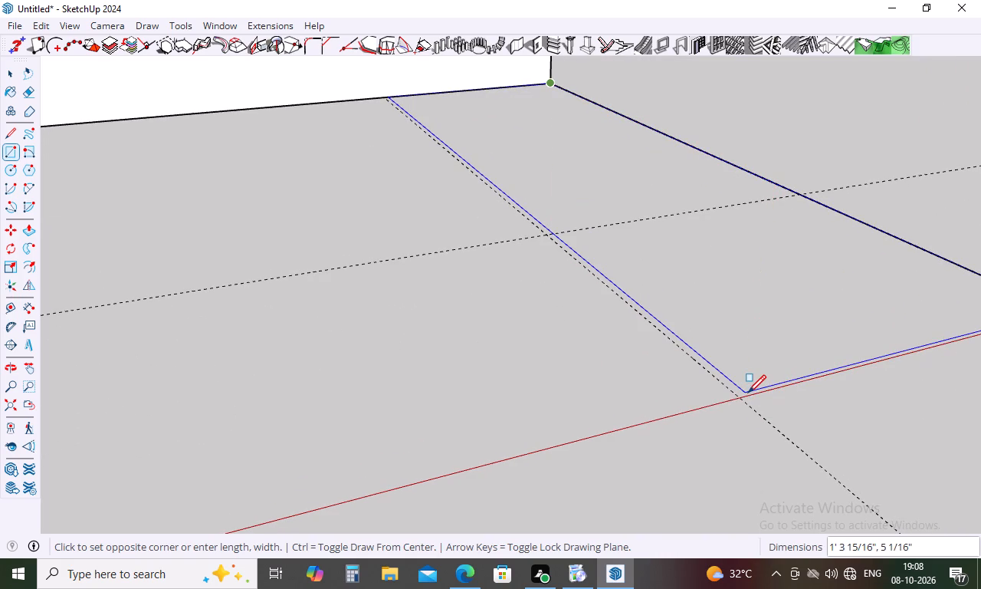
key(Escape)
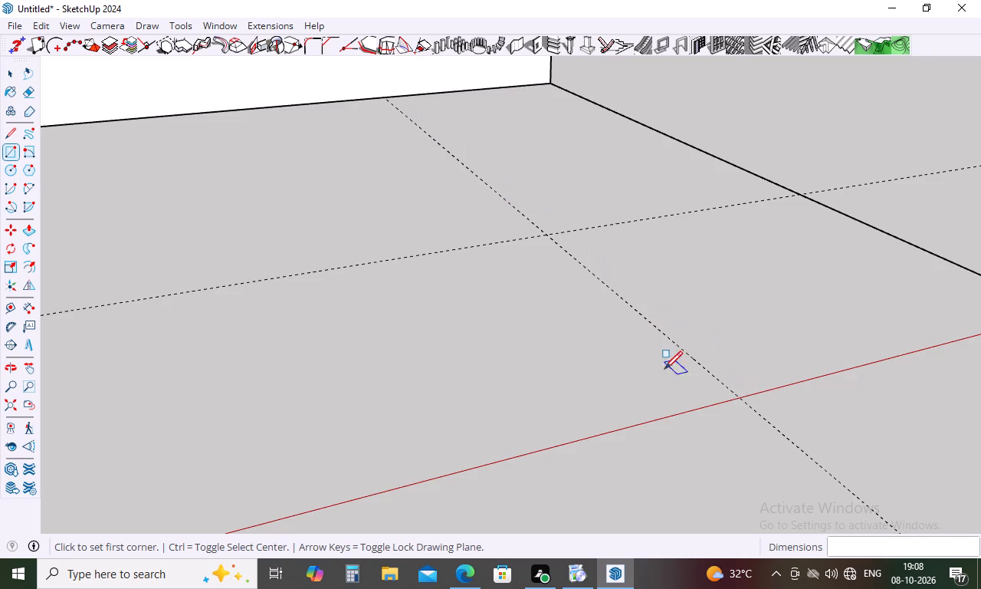
Delete the ground line running forward from the tower's front base corner.
scroll(585, 306, down, 10)
key(space)
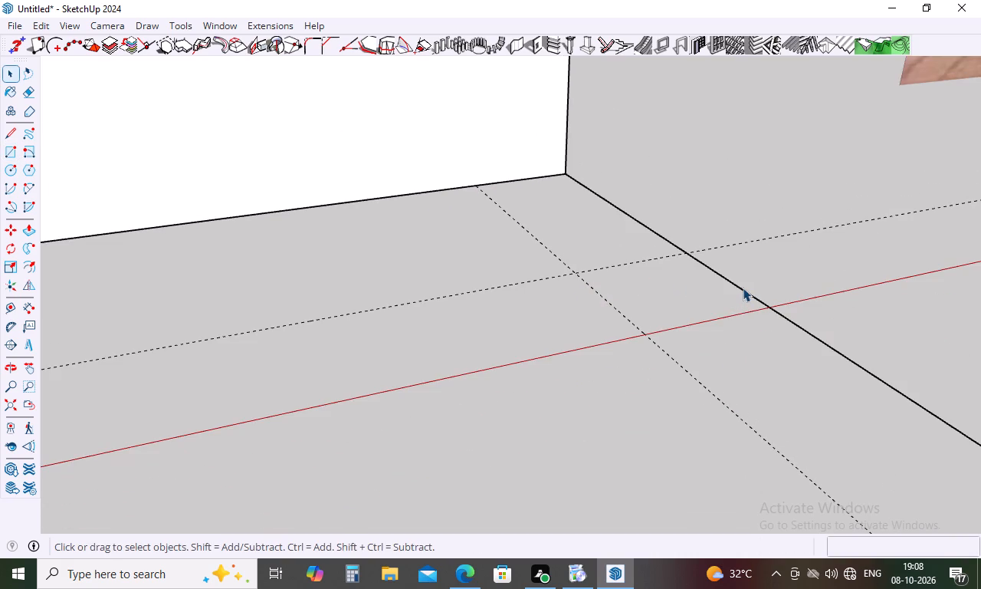
click(743, 288)
key(Delete)
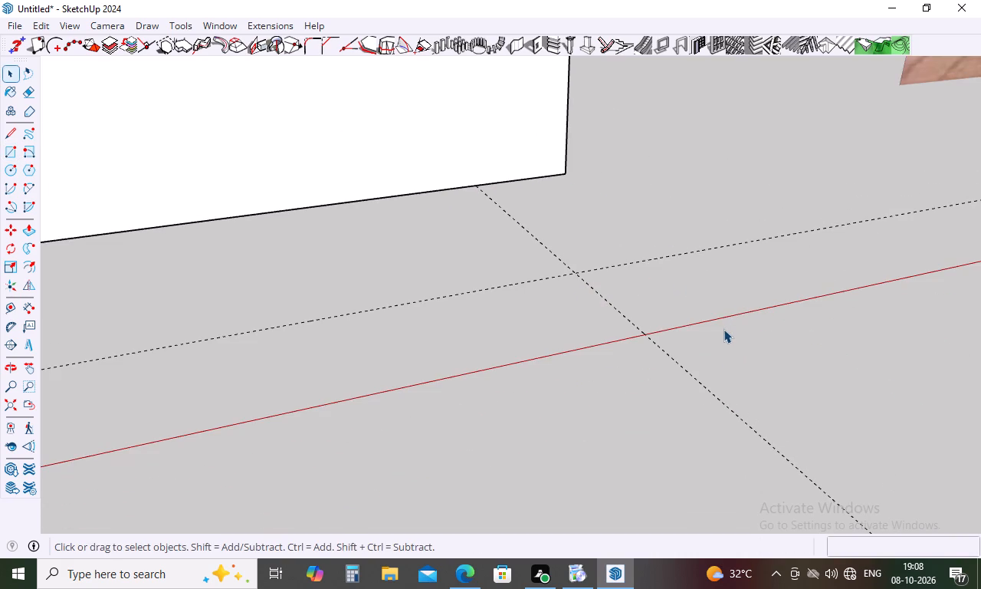
Delete the guide that runs forward from the tower base near its outer front corner.
key(r)
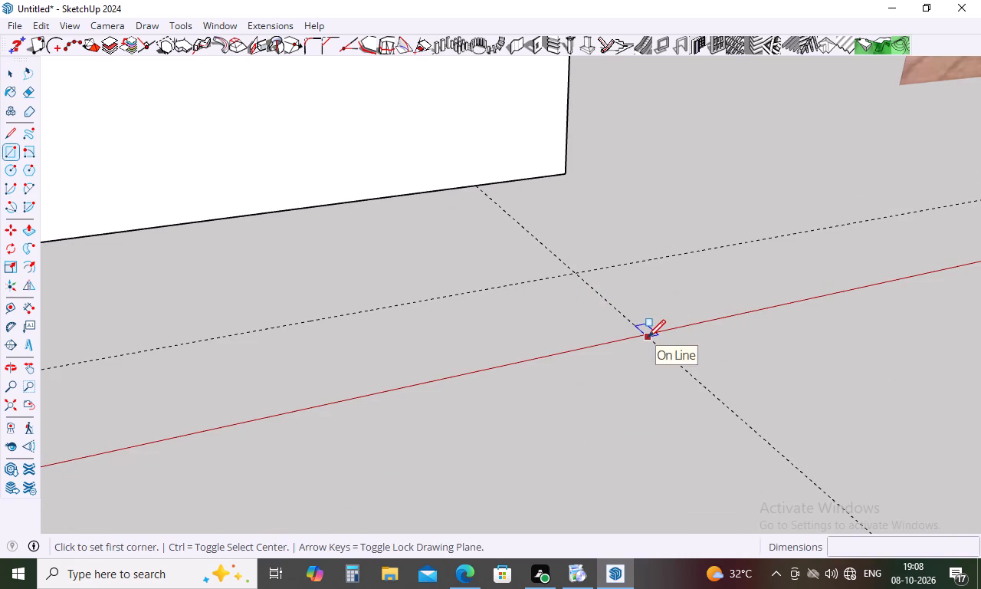
scroll(642, 334, up, 6)
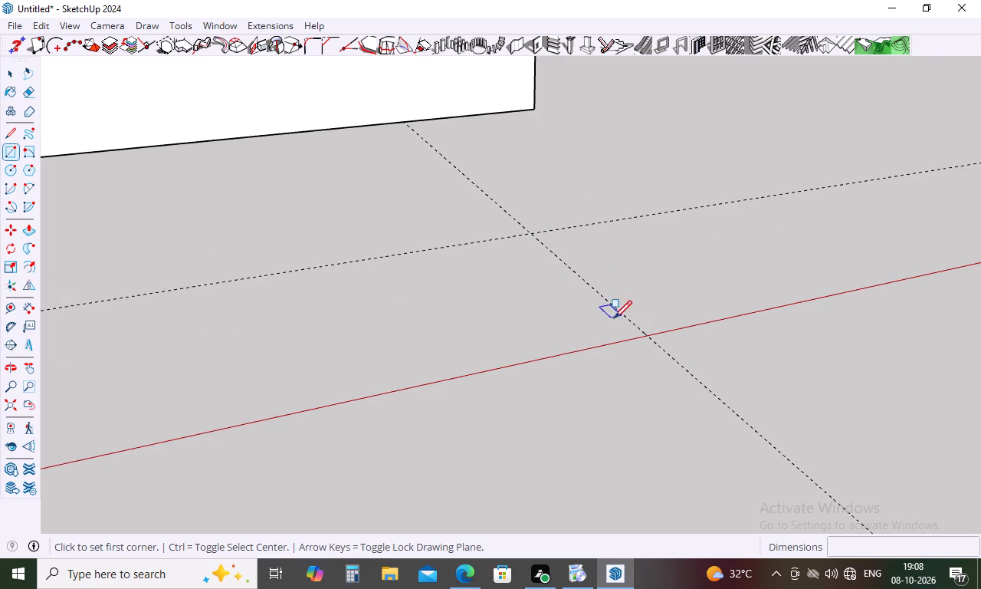
scroll(662, 333, up, 20)
scroll(662, 333, up, 11)
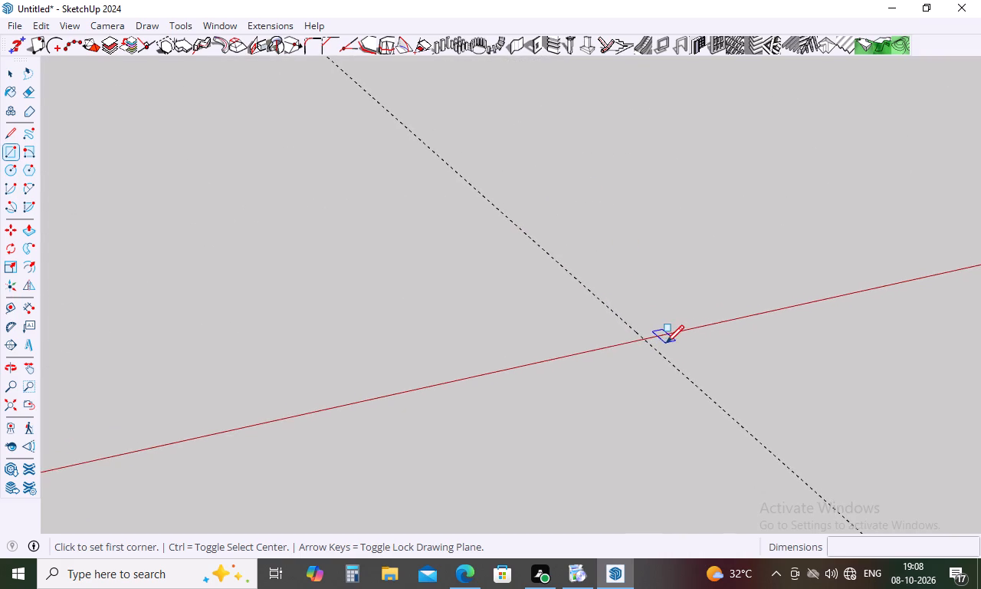
scroll(666, 343, up, 9)
middle_drag(653, 334, 635, 321)
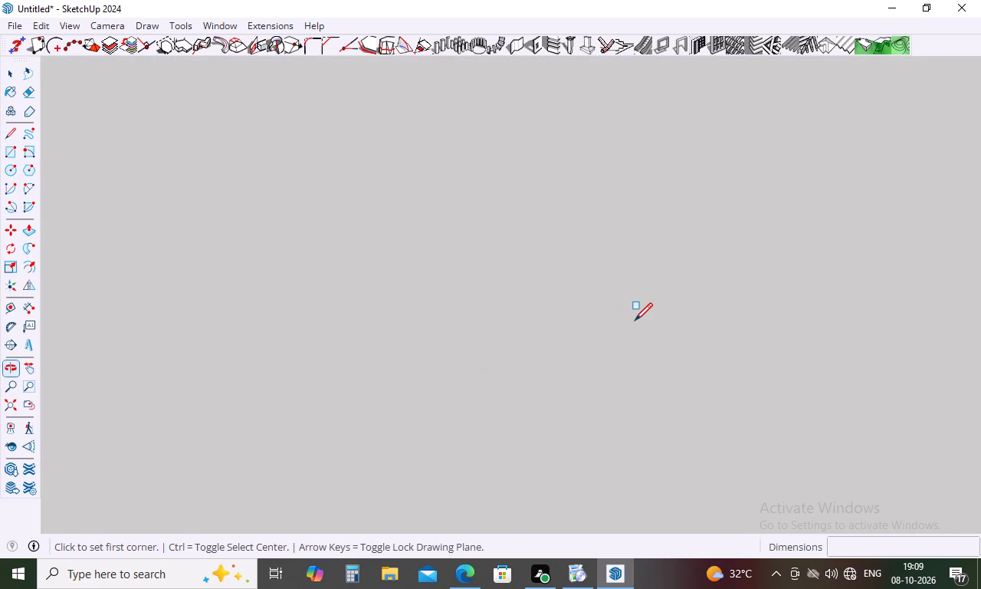
scroll(635, 321, down, 11)
middle_drag(635, 321, 621, 234)
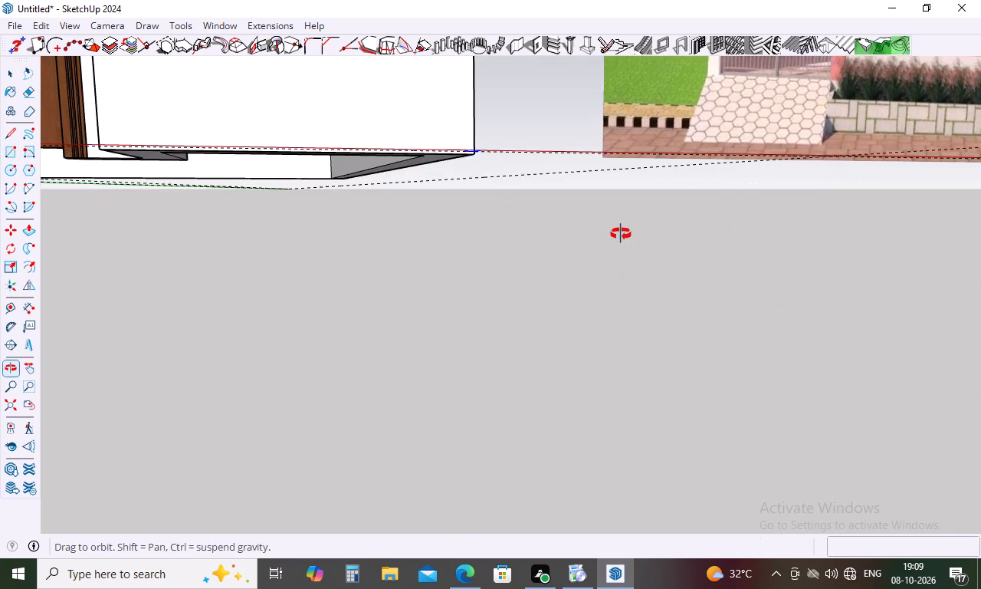
middle_drag(621, 234, 604, 367)
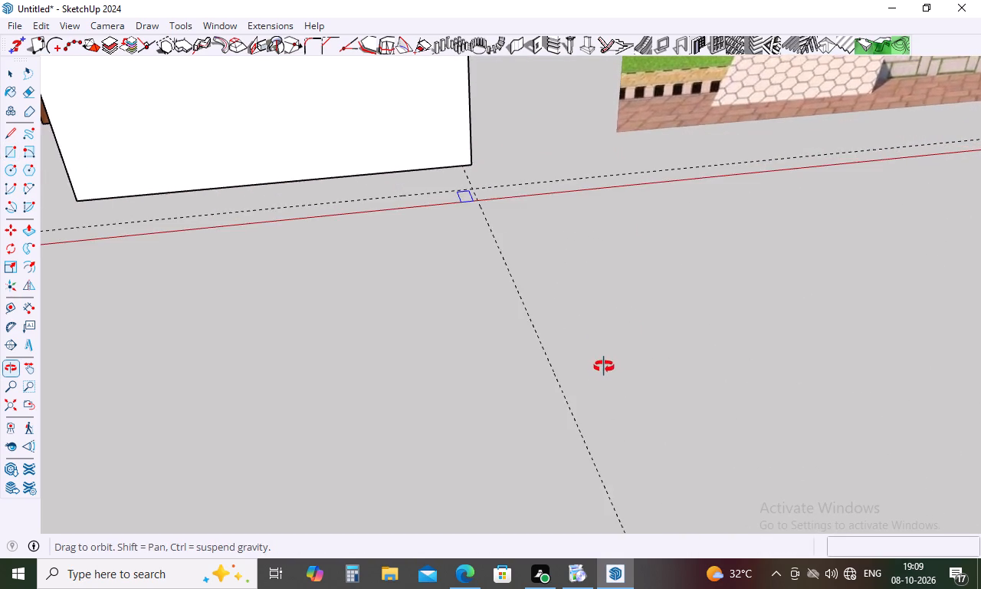
middle_drag(604, 367, 570, 258)
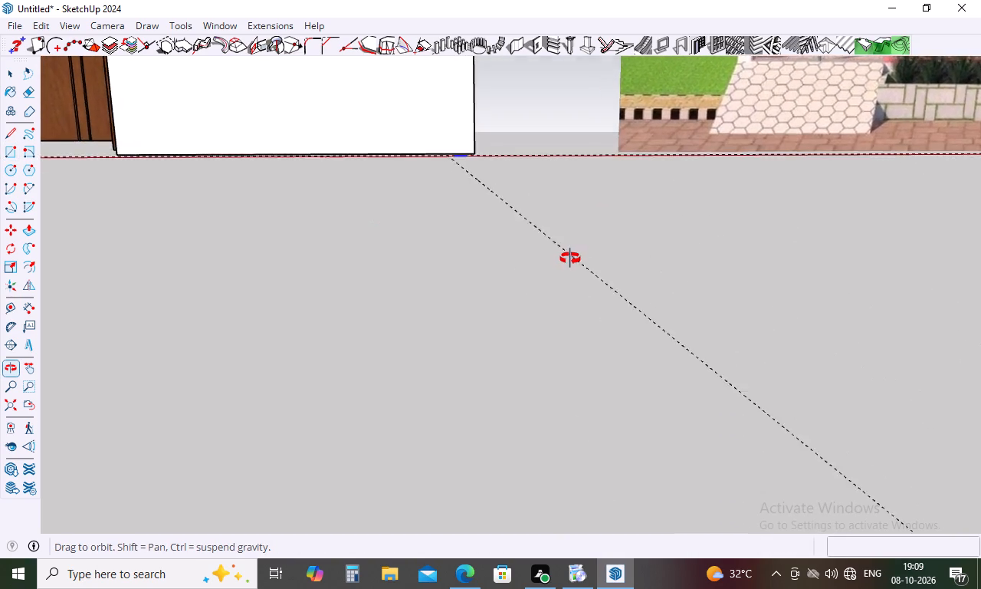
middle_drag(570, 258, 531, 377)
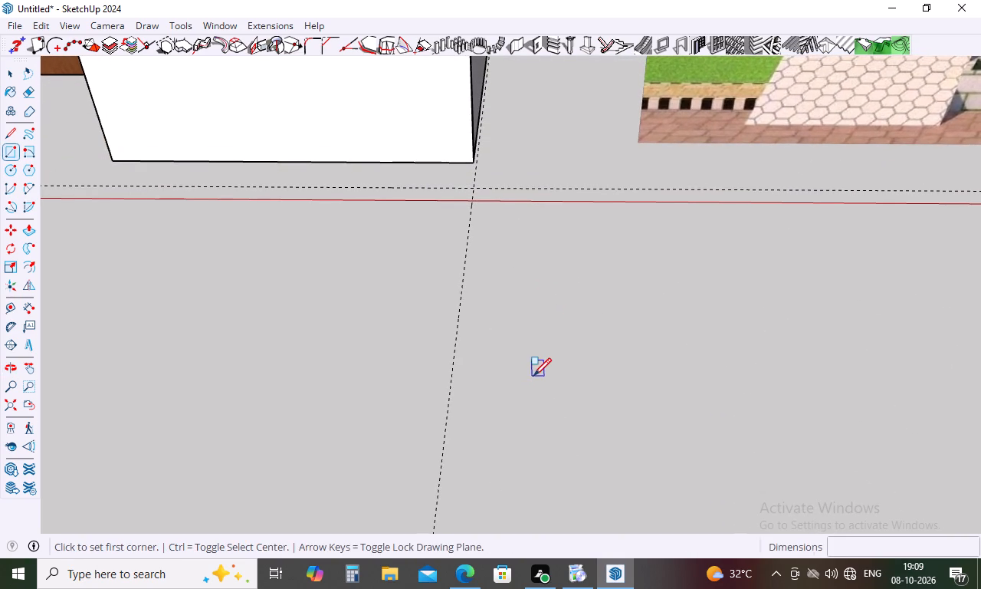
middle_drag(536, 379, 560, 336)
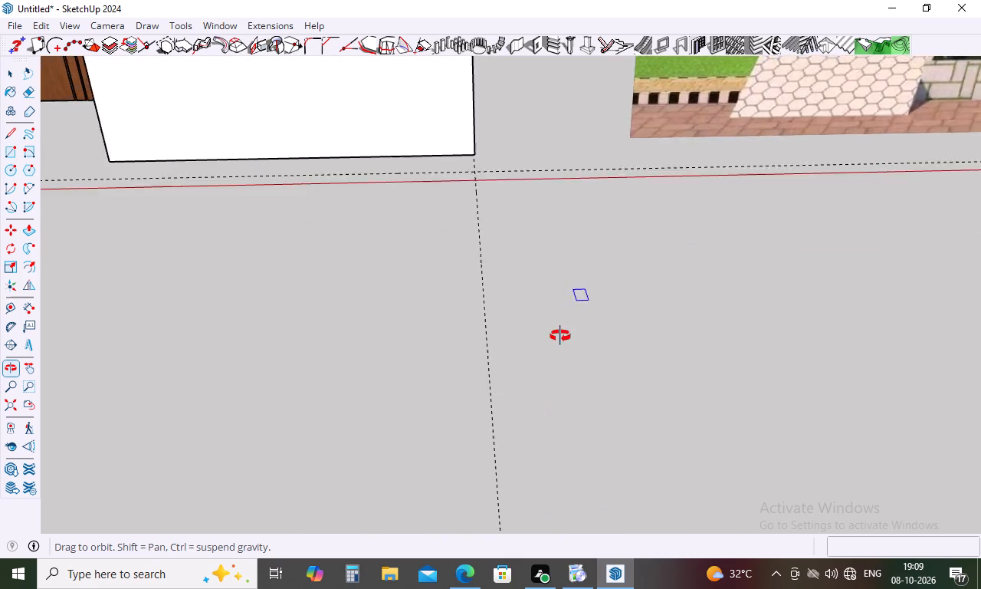
middle_drag(560, 336, 708, 386)
key(space)
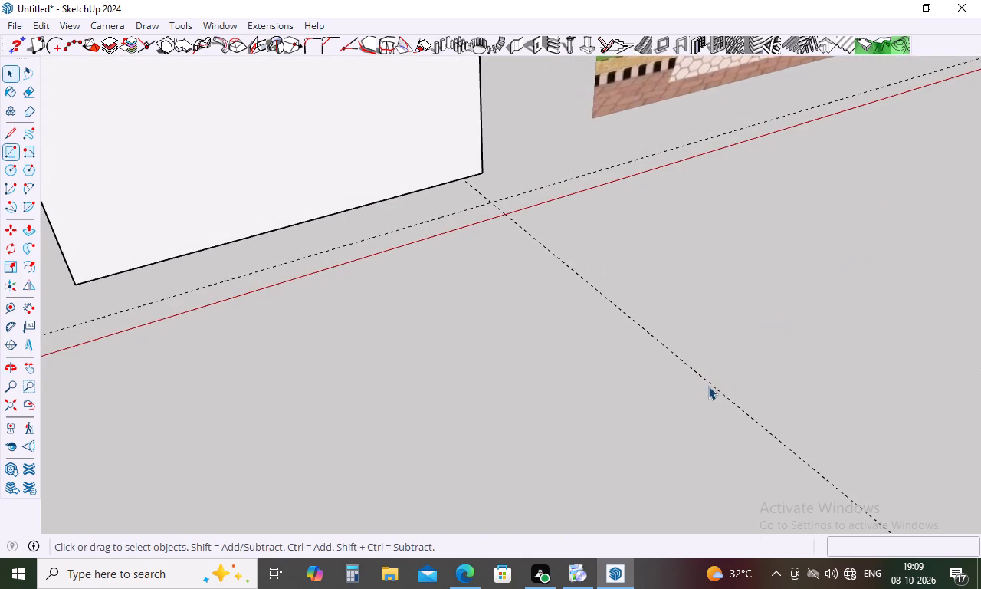
click(661, 345)
key(Delete)
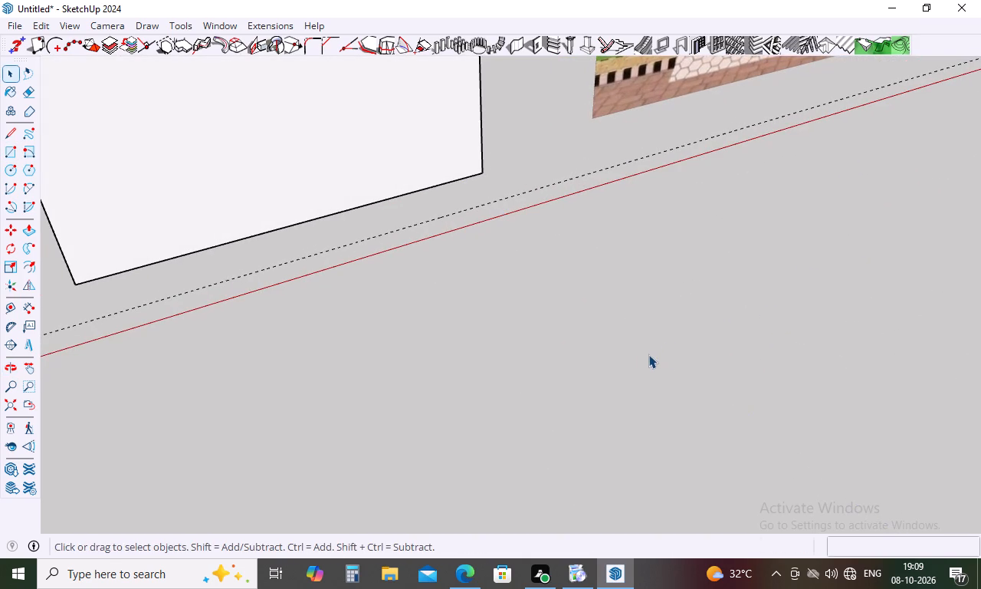
Draw a 5" by 4" ground rectangle from the side wall's inner front base corner to the nearby guide intersection.
scroll(634, 341, down, 19)
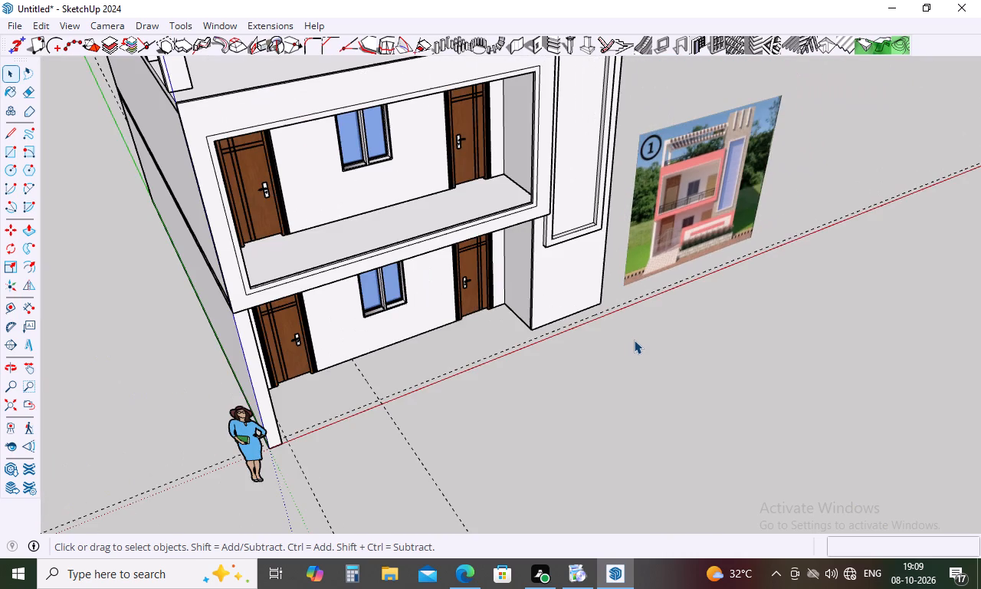
middle_drag(641, 356, 525, 255)
scroll(227, 399, up, 4)
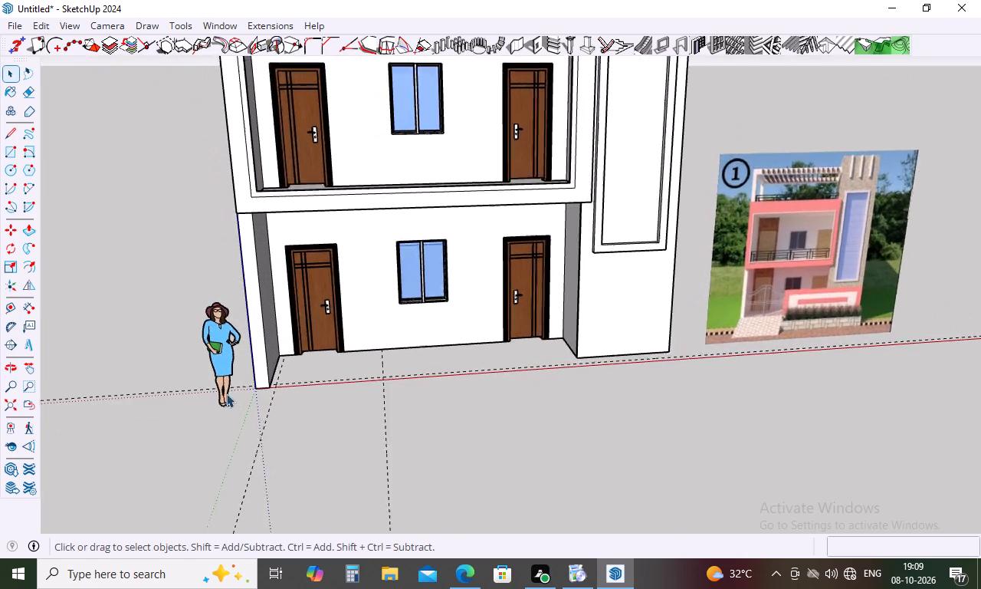
scroll(247, 376, up, 16)
scroll(328, 410, up, 5)
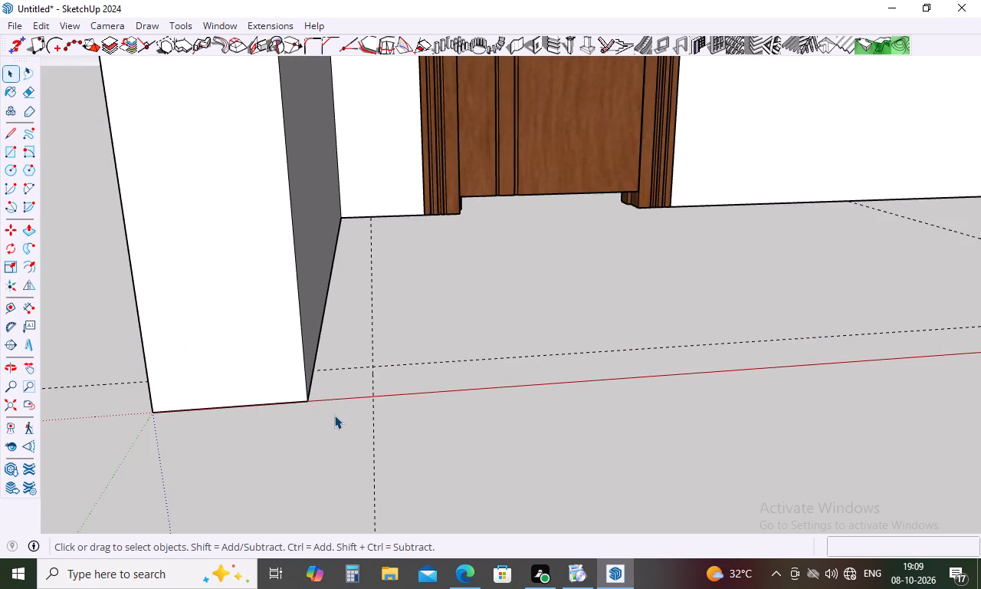
key(Escape)
key(r)
click(307, 400)
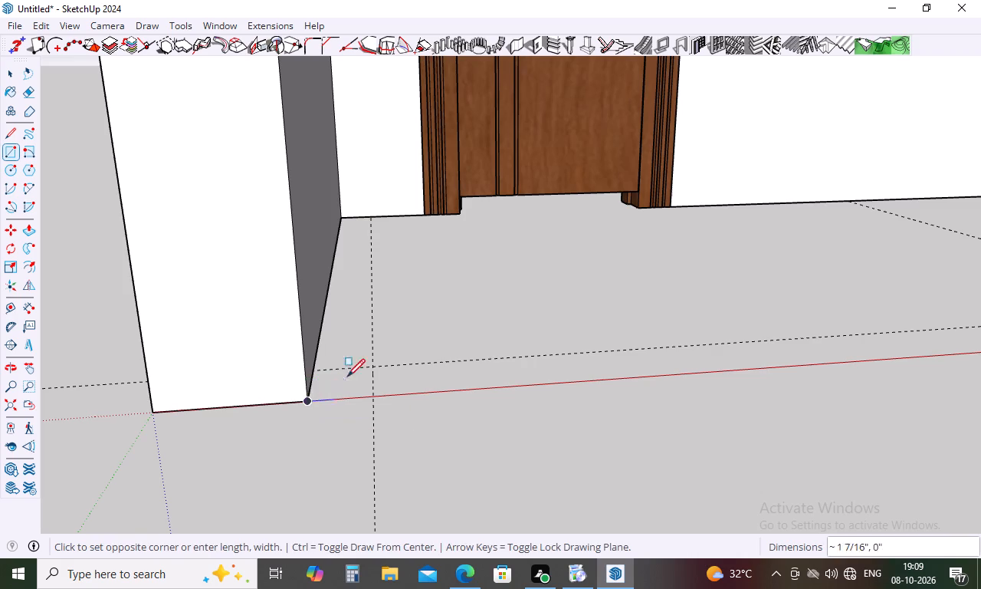
click(370, 367)
key(Escape)
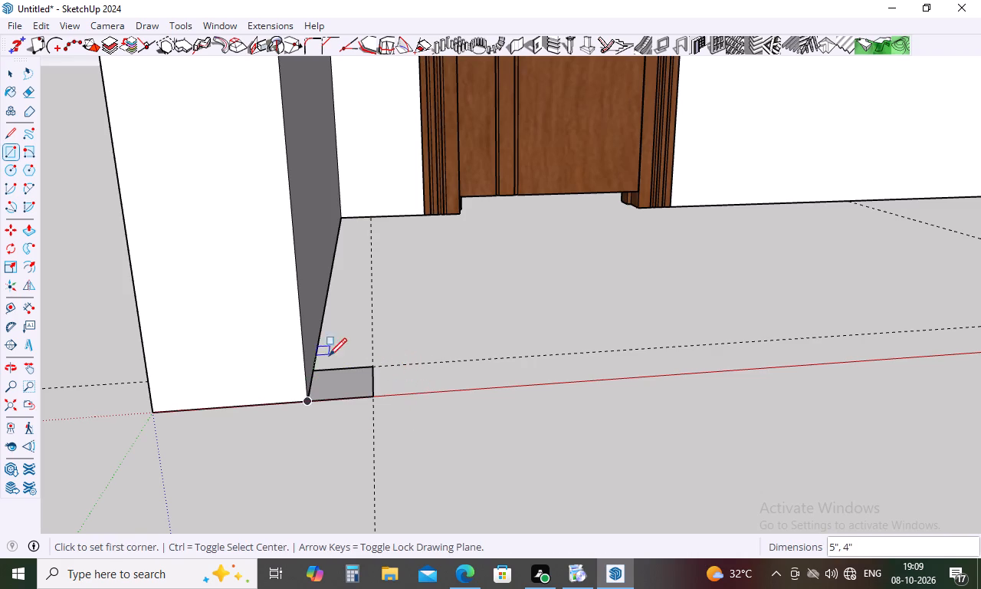
Draw a 1' 4" line on the ground from the tower's outer front base corner forward to the red axis.
scroll(300, 339, down, 14)
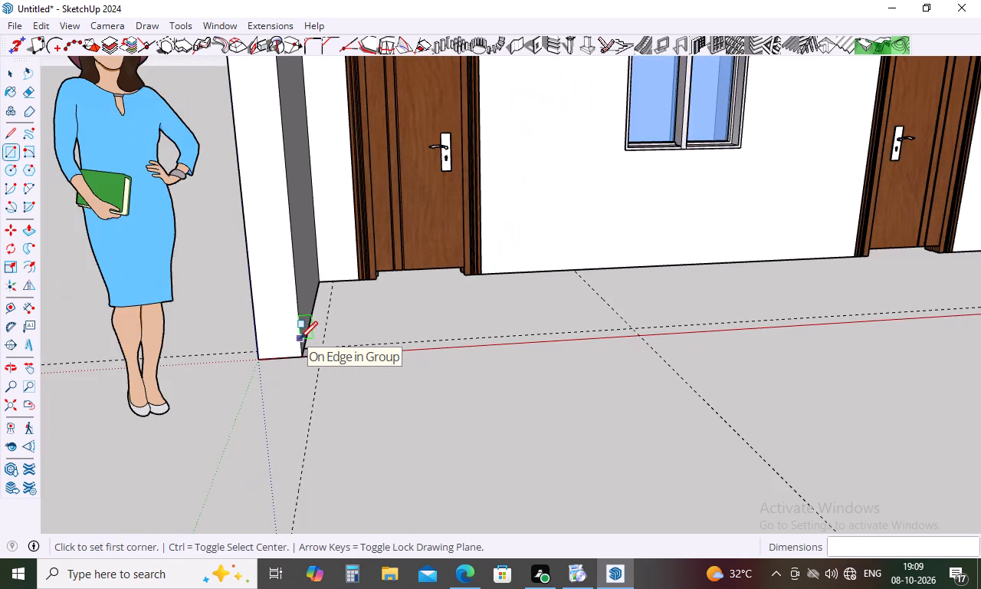
scroll(300, 339, down, 8)
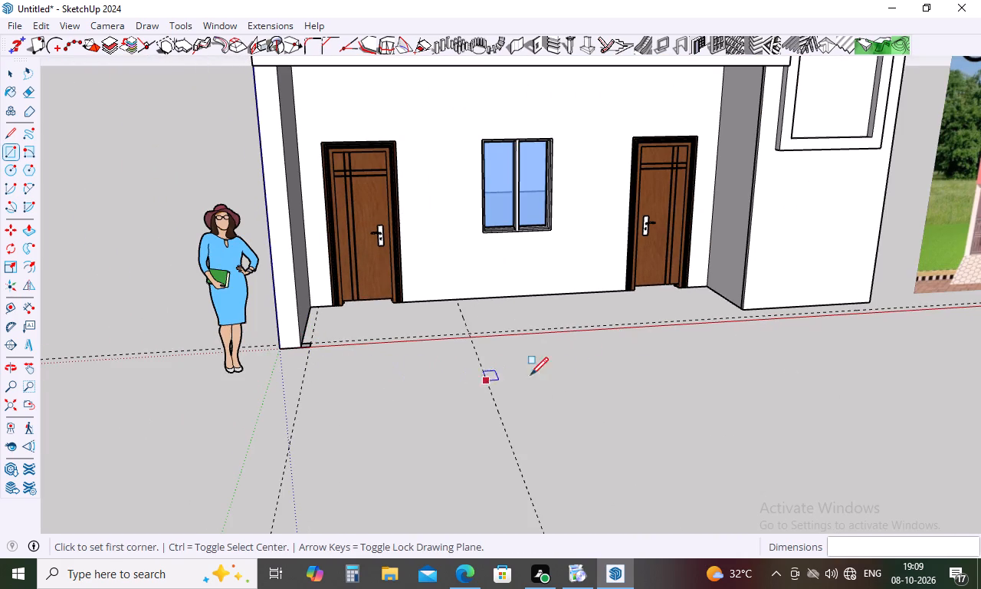
scroll(911, 285, up, 9)
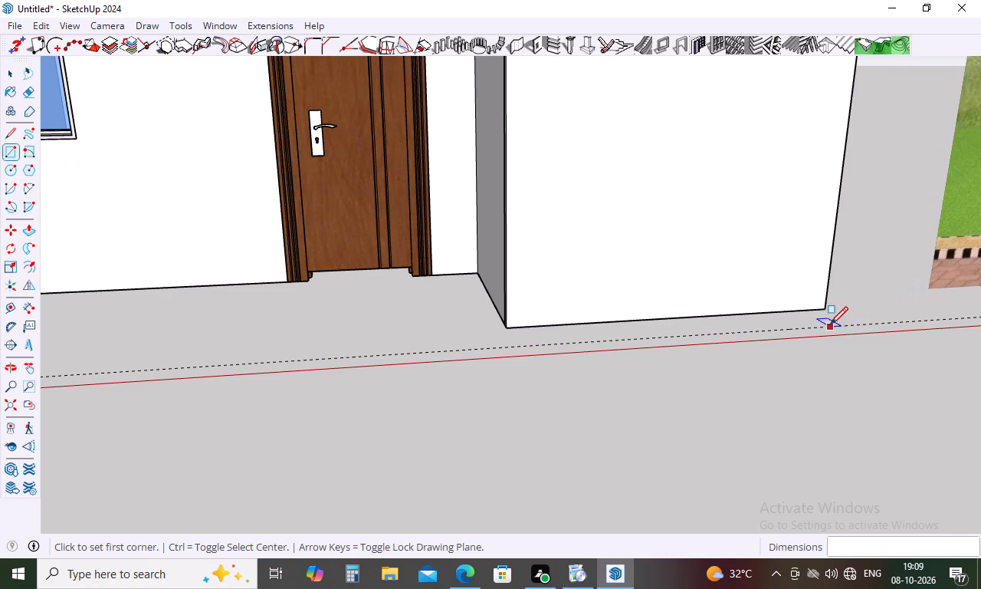
key(Escape)
key(l)
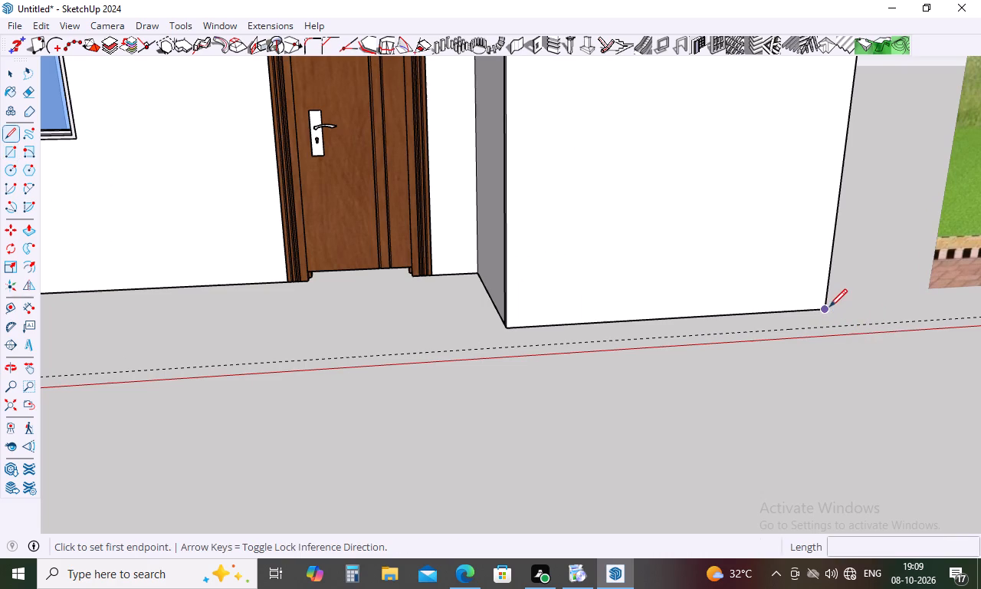
scroll(829, 306, up, 4)
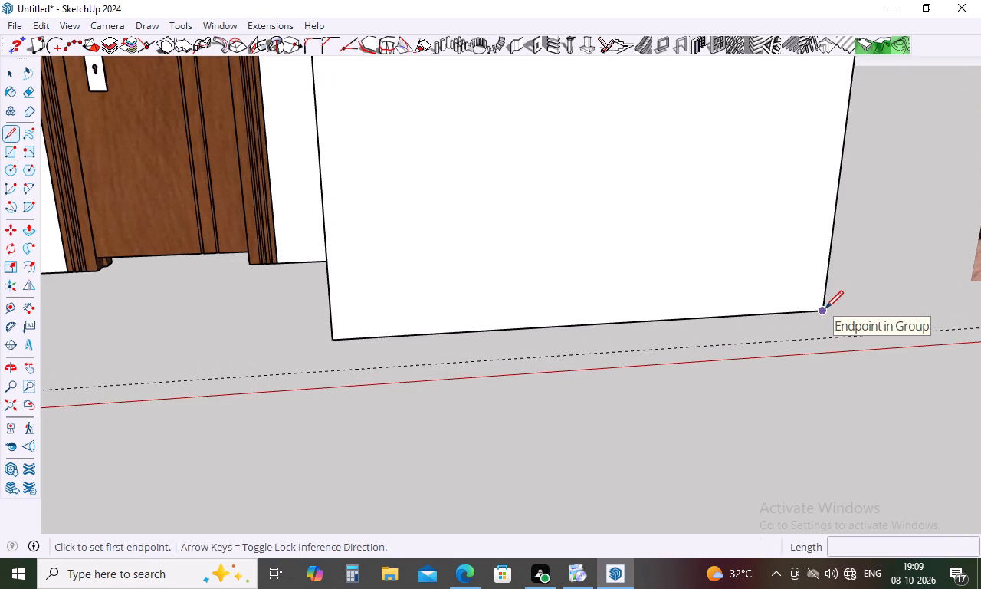
click(825, 308)
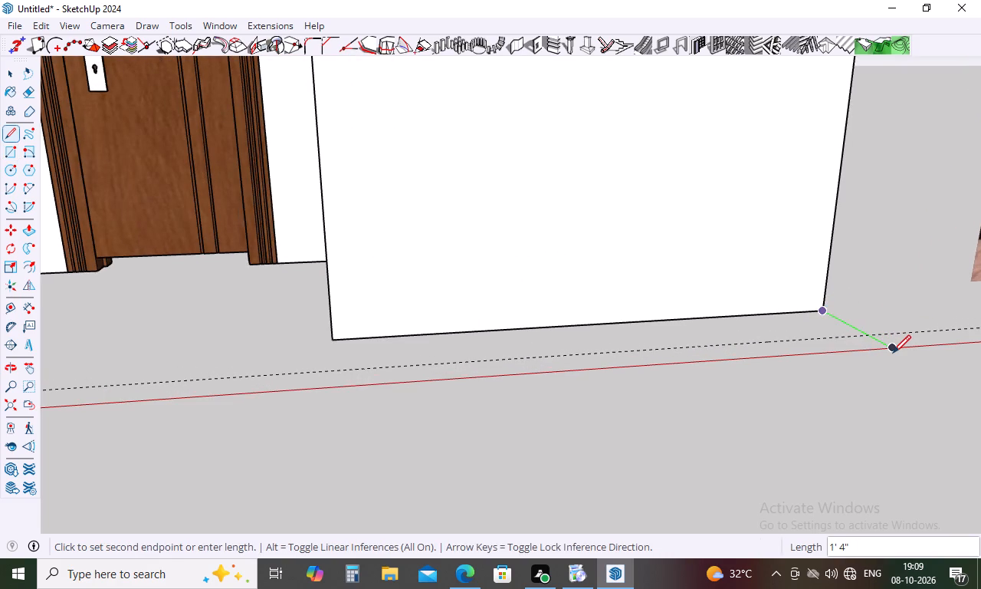
click(893, 353)
key(Escape)
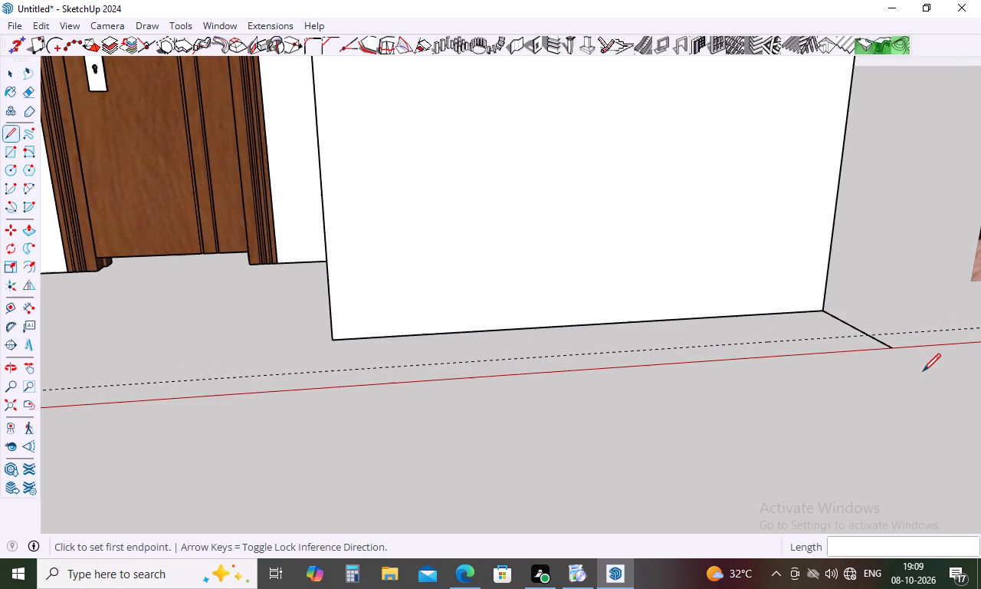
Place a guide 5" inward from the new ground line at the tower's outer front corner, parallel to it.
key(t)
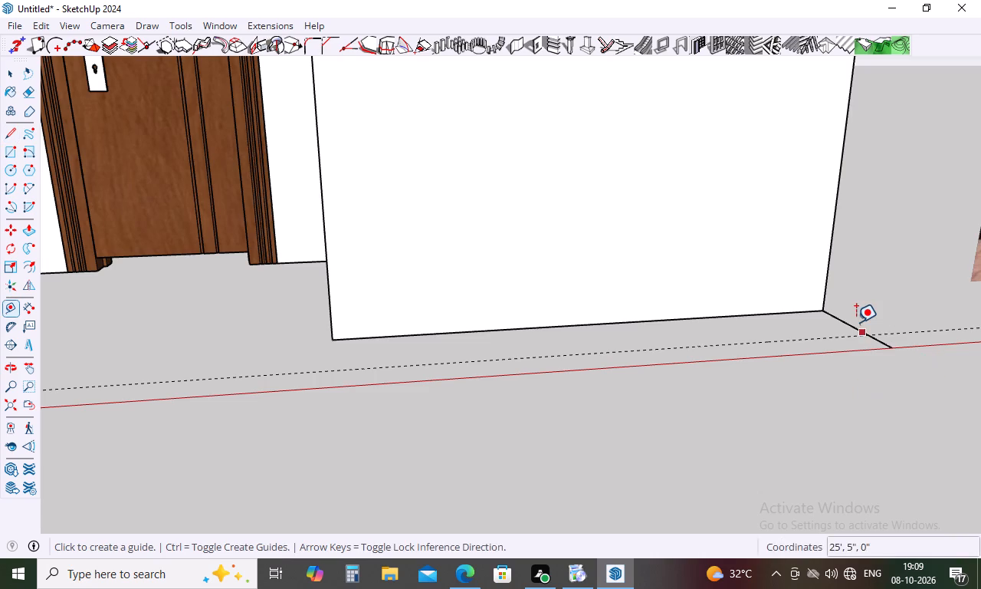
click(849, 318)
key(5)
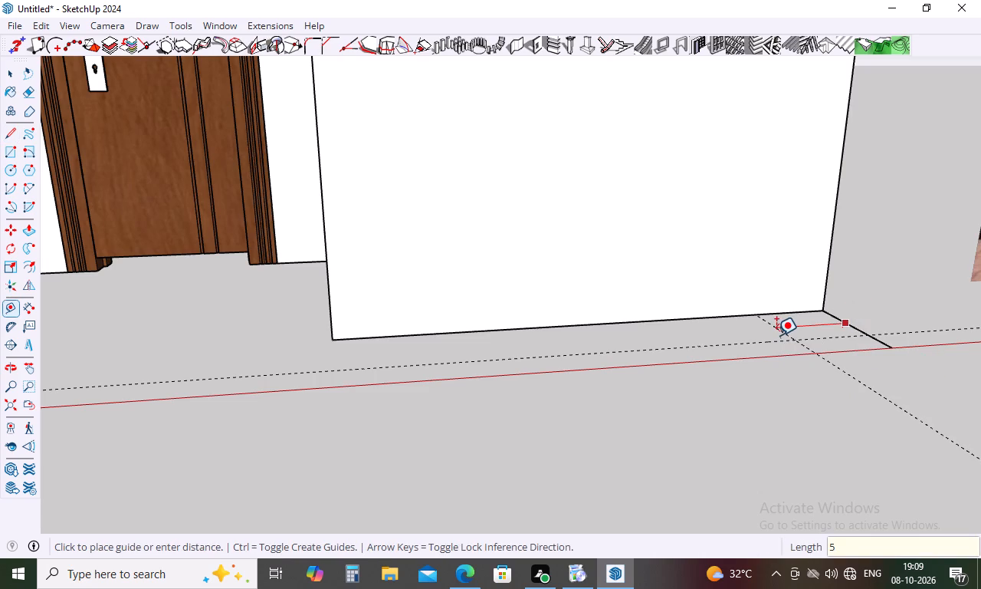
key(Return)
Delete the 1' 4" ground line at the tower's outer front corner.
key(space)
click(878, 340)
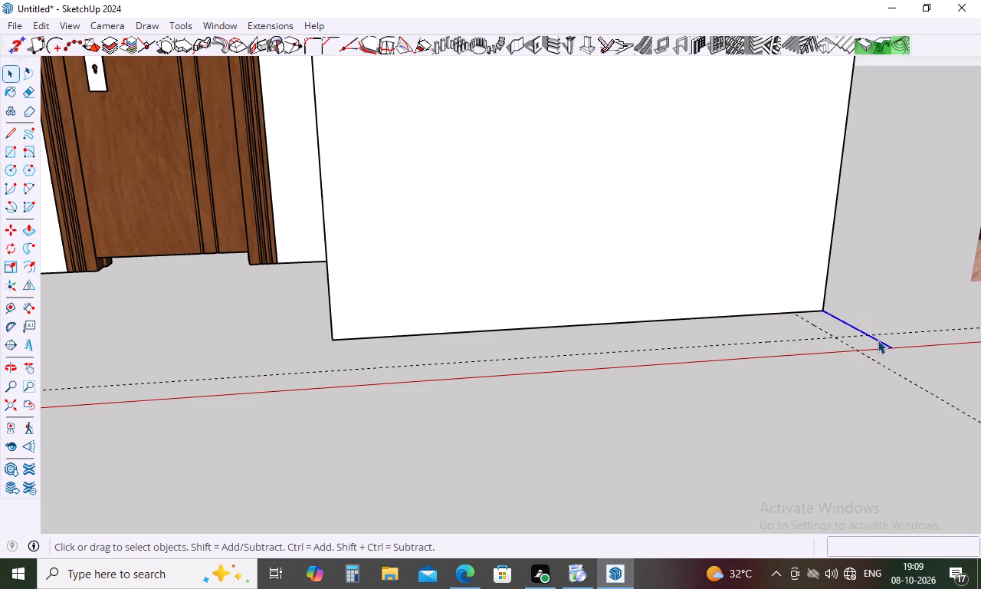
key(Delete)
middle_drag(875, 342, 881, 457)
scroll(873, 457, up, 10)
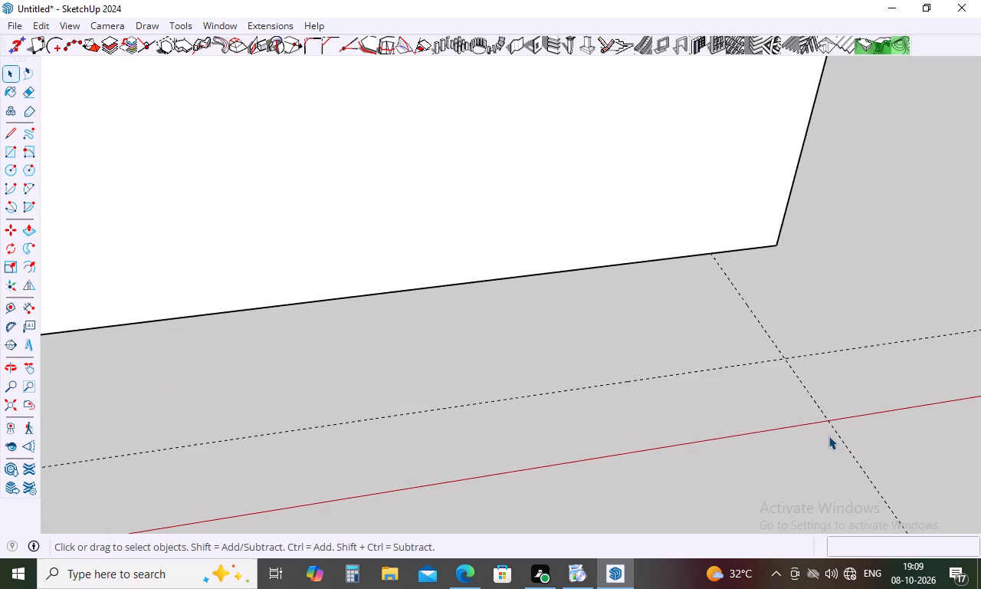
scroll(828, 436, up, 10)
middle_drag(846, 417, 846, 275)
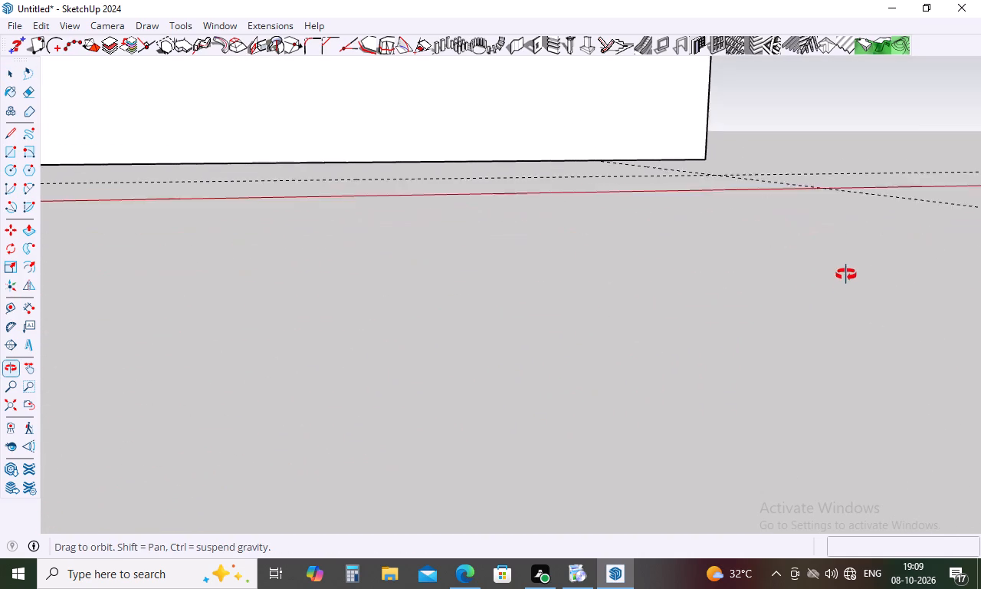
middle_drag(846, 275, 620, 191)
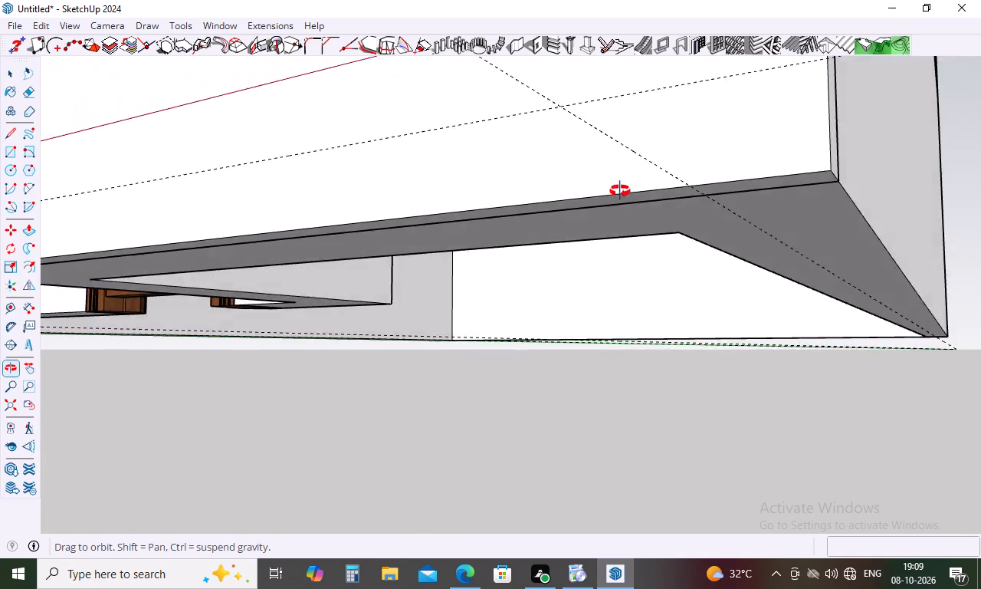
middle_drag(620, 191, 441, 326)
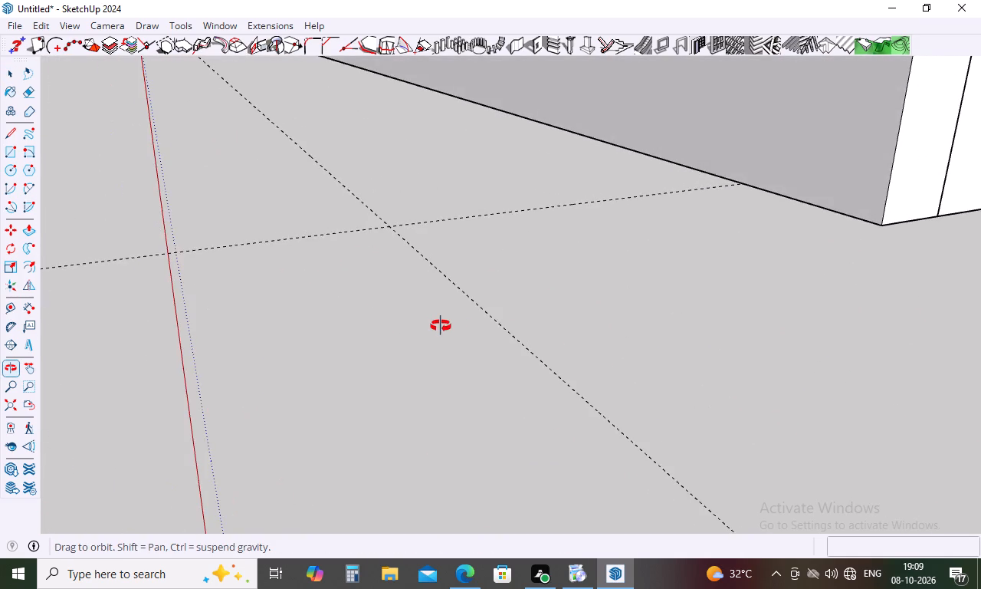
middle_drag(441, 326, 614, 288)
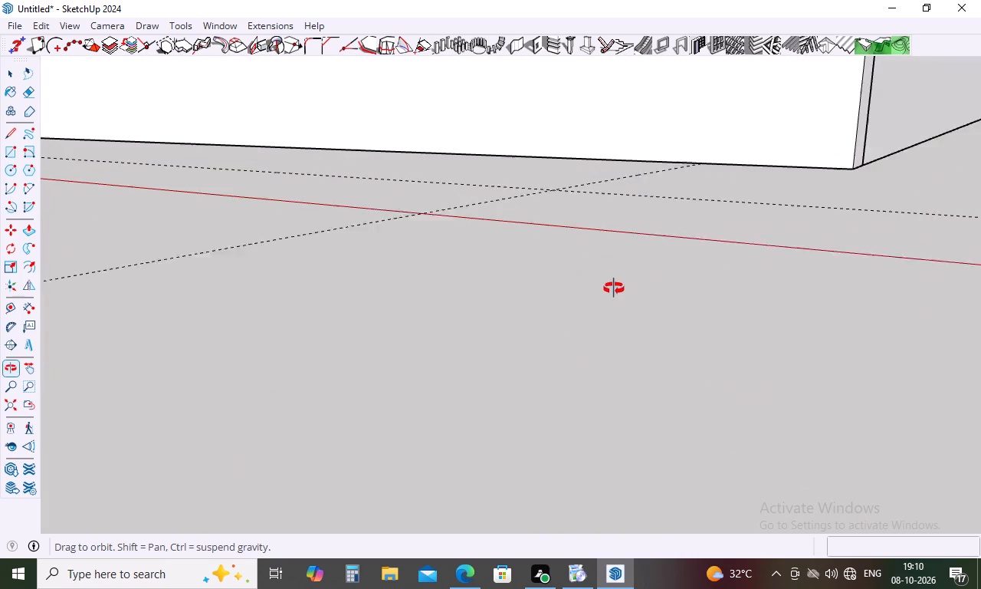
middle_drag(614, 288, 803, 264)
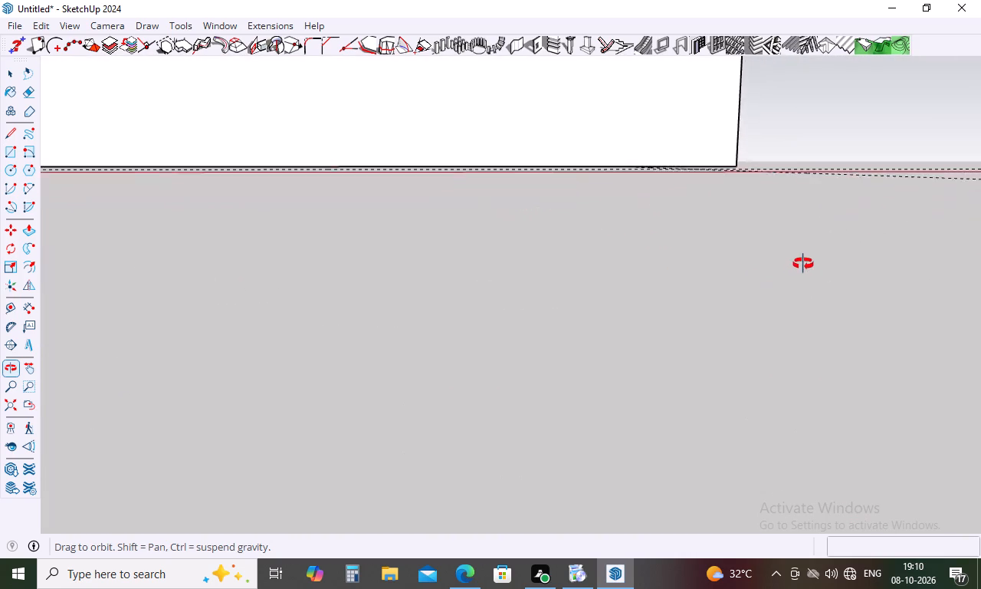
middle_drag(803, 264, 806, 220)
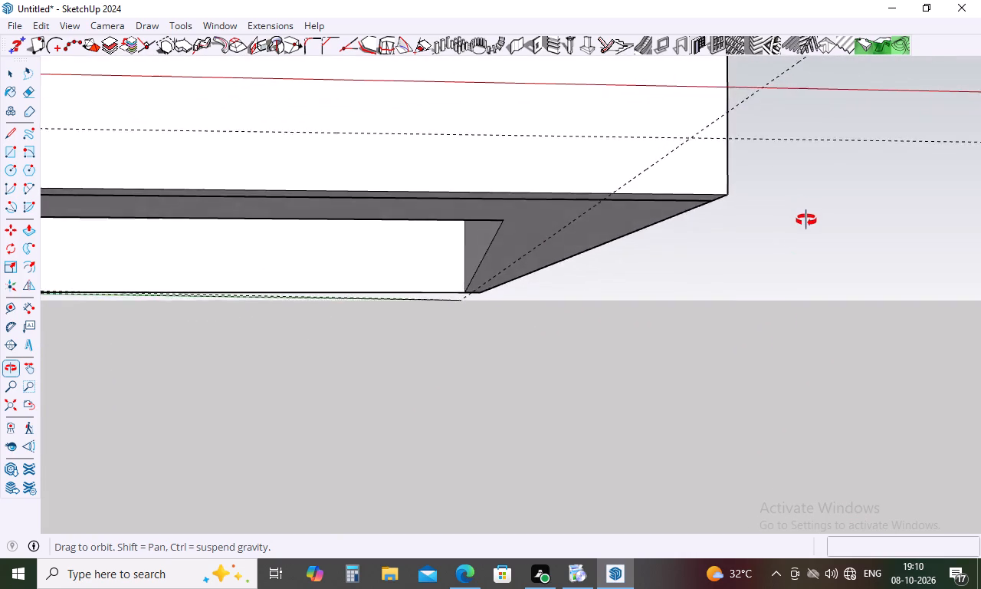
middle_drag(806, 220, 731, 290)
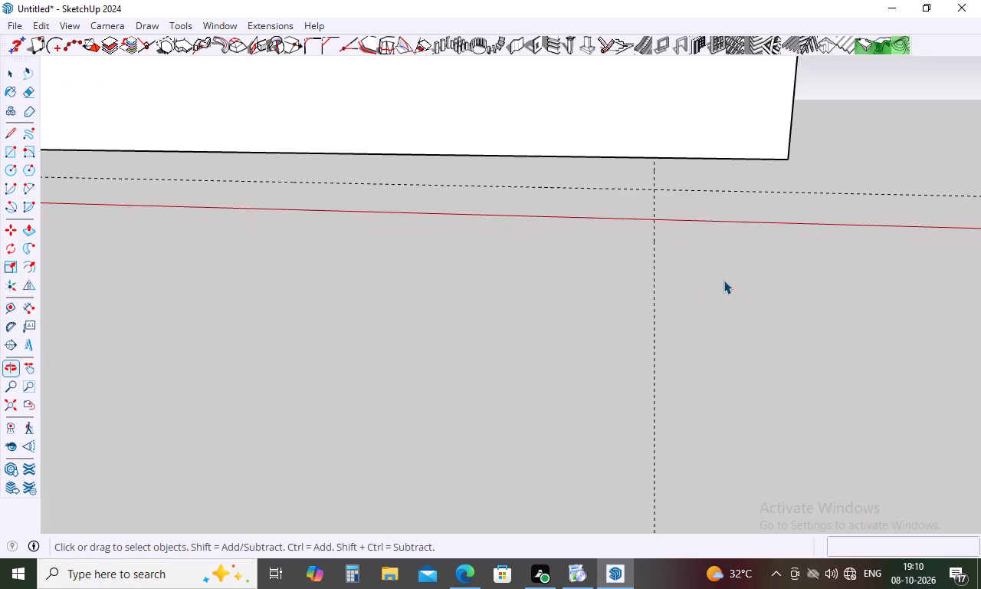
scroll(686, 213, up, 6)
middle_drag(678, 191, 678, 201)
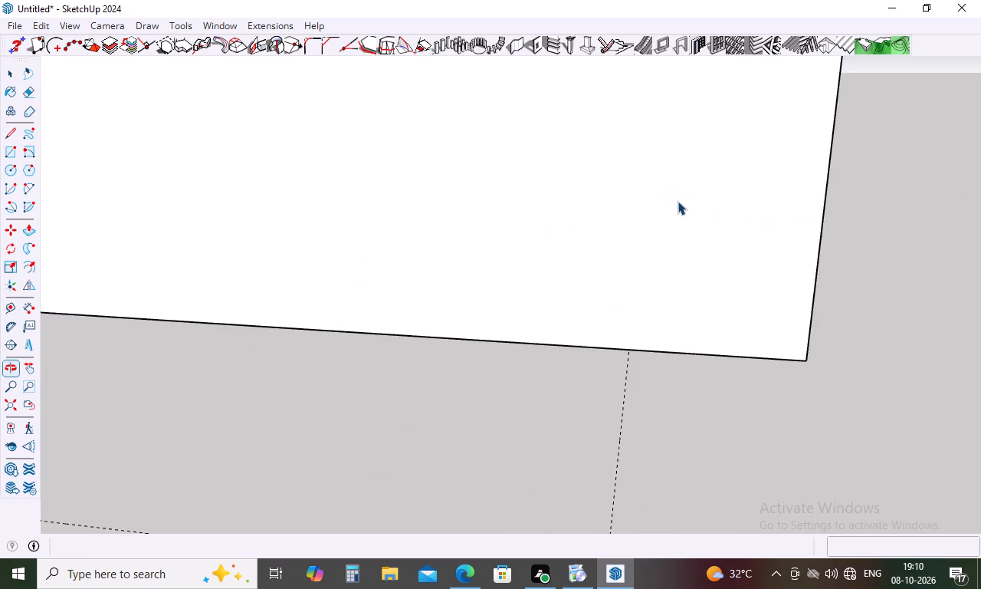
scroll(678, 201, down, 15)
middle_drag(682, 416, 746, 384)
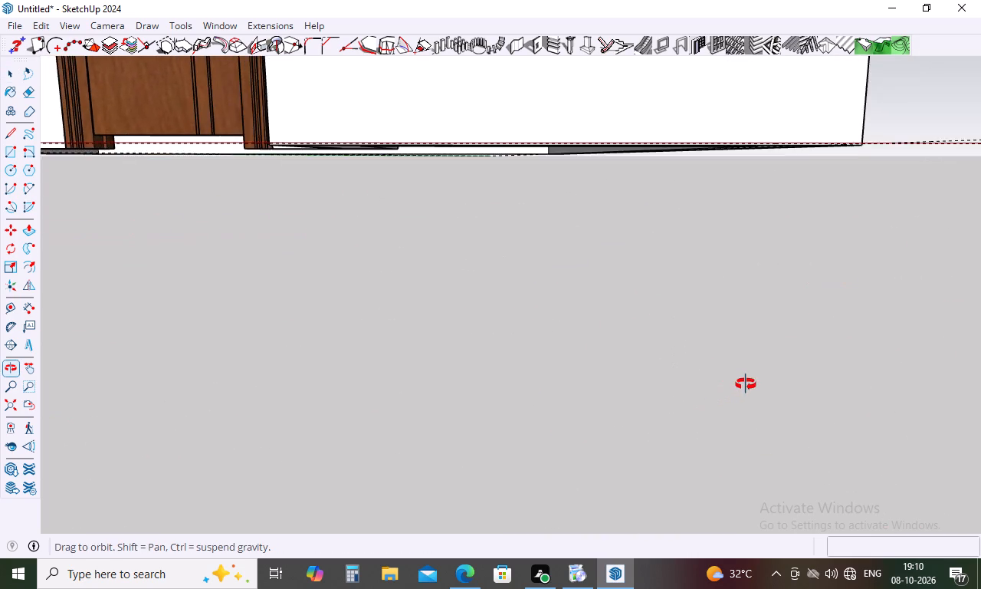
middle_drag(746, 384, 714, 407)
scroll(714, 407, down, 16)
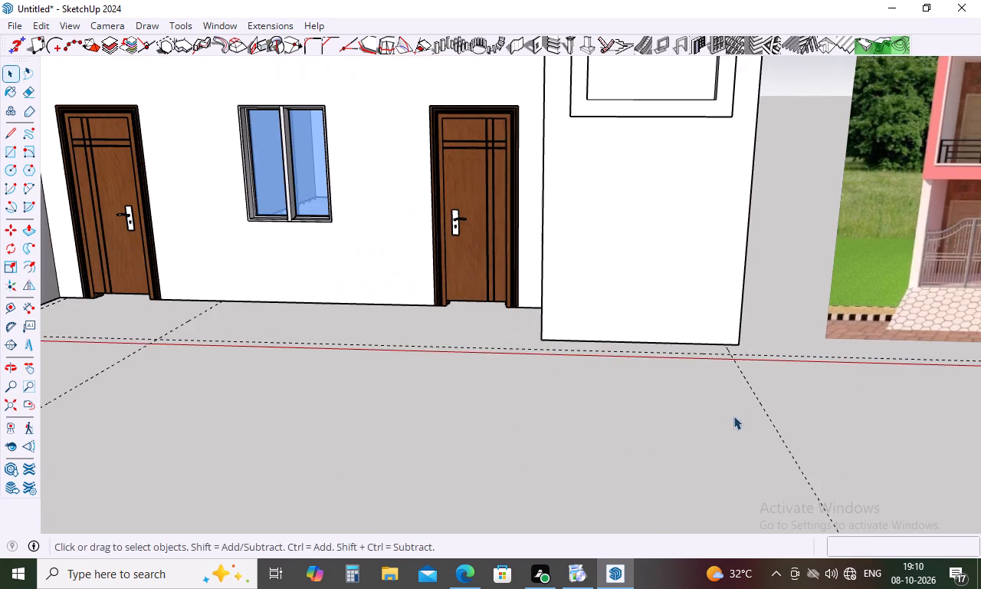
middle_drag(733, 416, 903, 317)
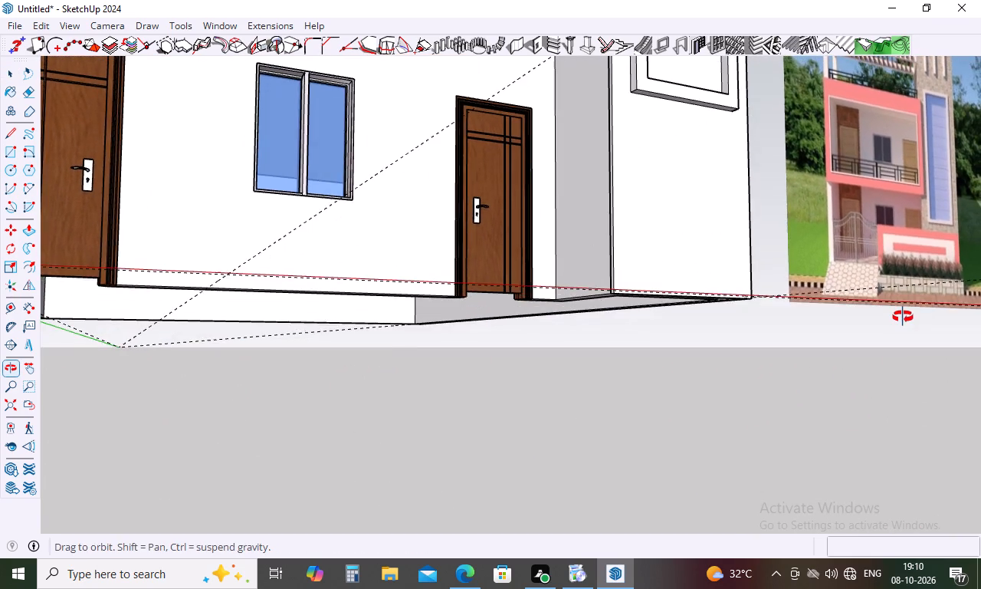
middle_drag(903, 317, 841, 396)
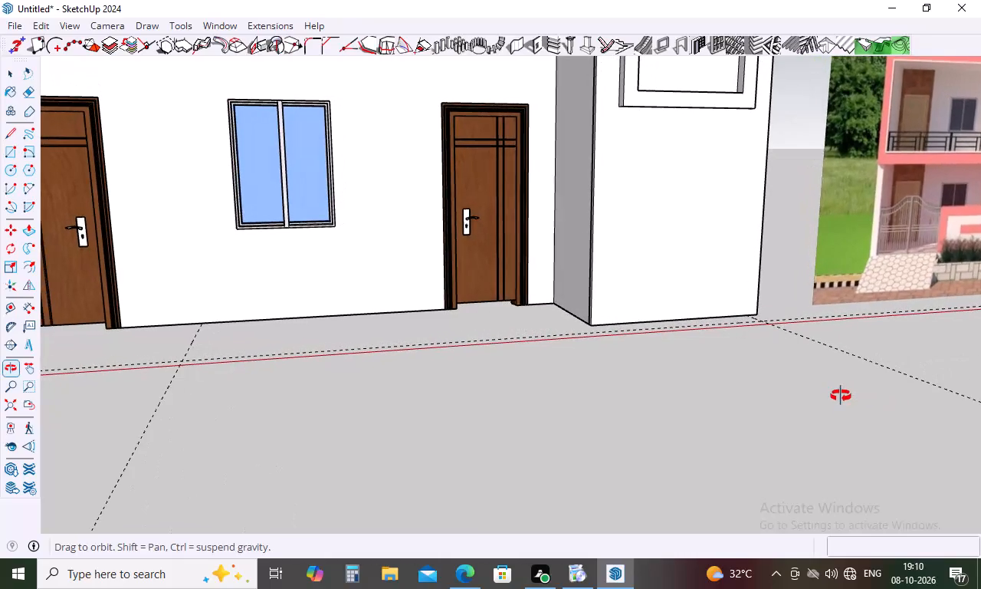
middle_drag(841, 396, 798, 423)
Draw a 1' 4" by 5" ground rectangle from the tower's outer front base corner to where the nearby guide crosses the red axis.
scroll(798, 367, up, 10)
scroll(720, 310, up, 5)
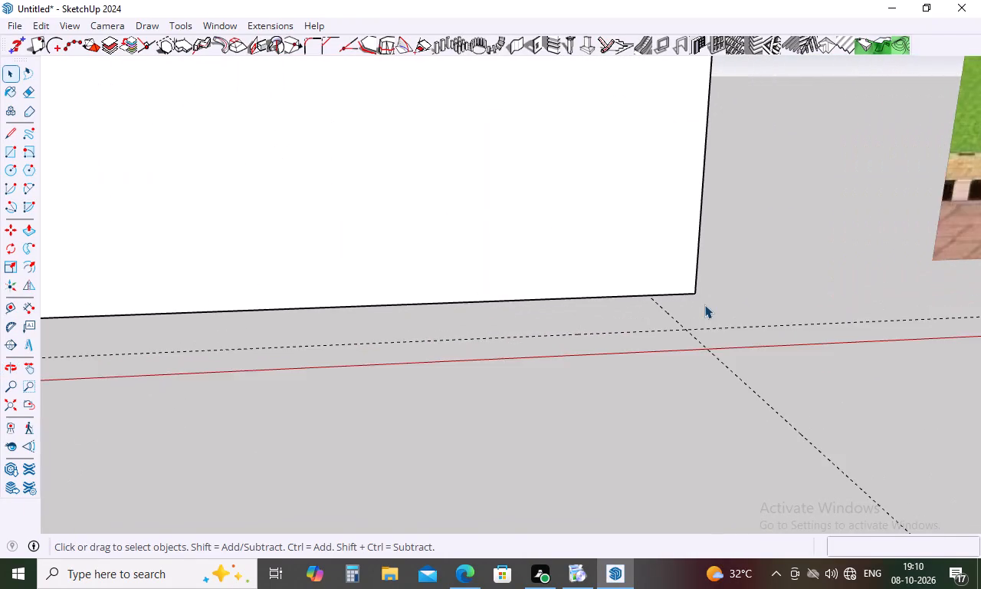
scroll(704, 304, up, 5)
key(Escape)
key(r)
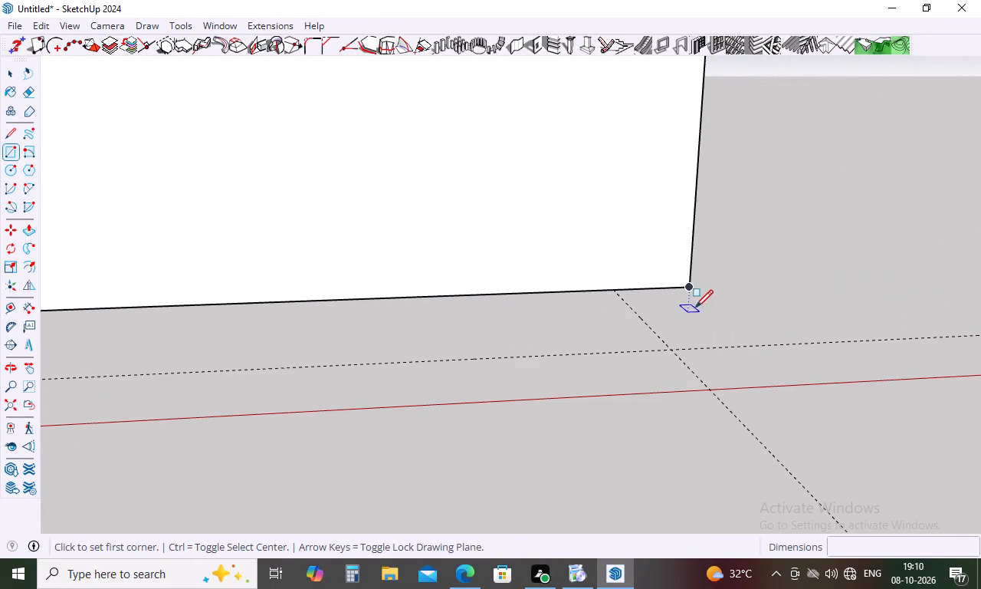
click(687, 288)
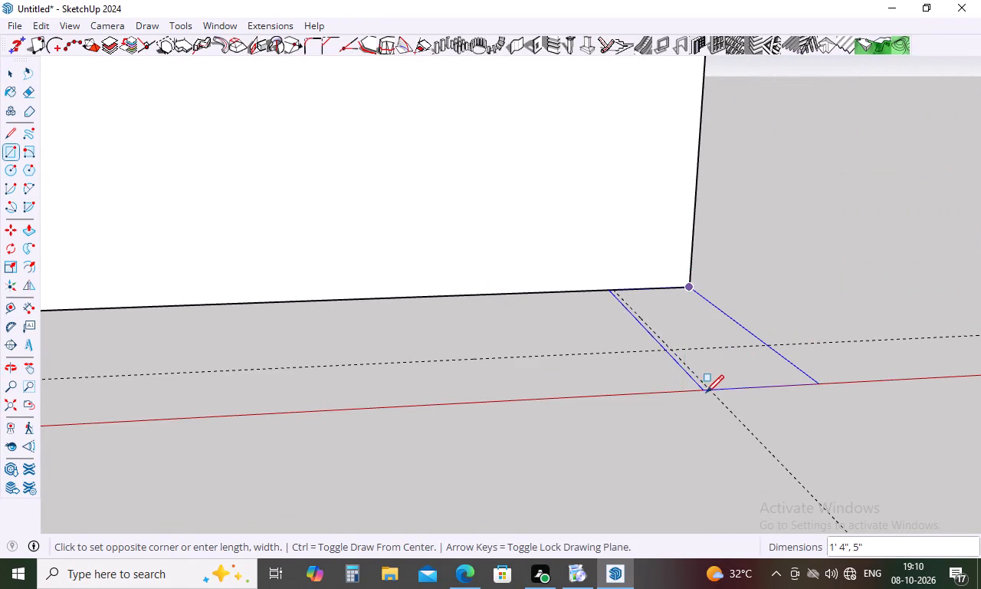
click(707, 393)
Examine the new rectangle's inner front corner where the guide meets the red axis.
scroll(746, 411, up, 8)
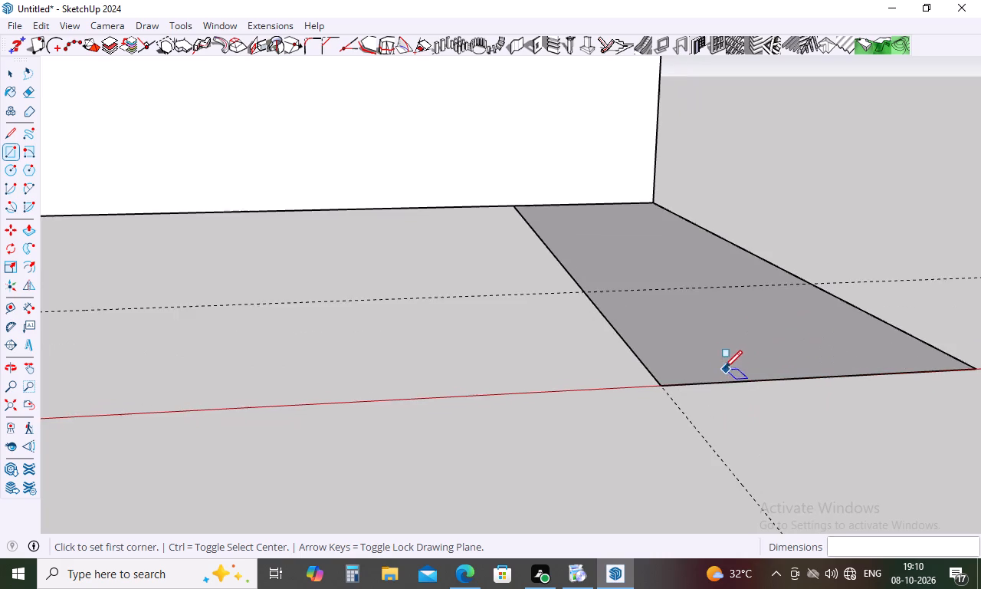
scroll(724, 368, up, 20)
scroll(724, 368, up, 7)
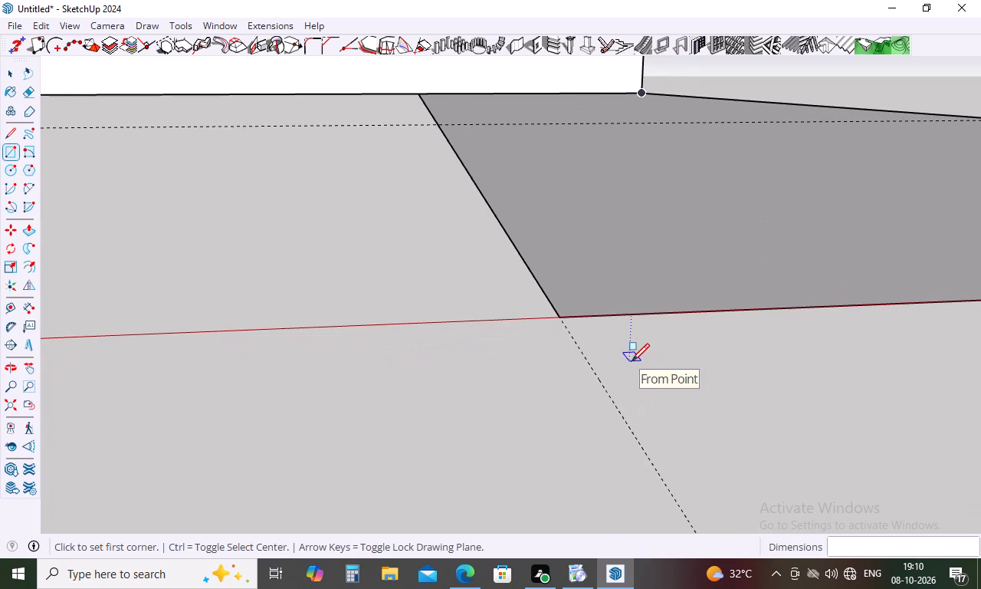
scroll(632, 360, down, 5)
scroll(636, 354, up, 14)
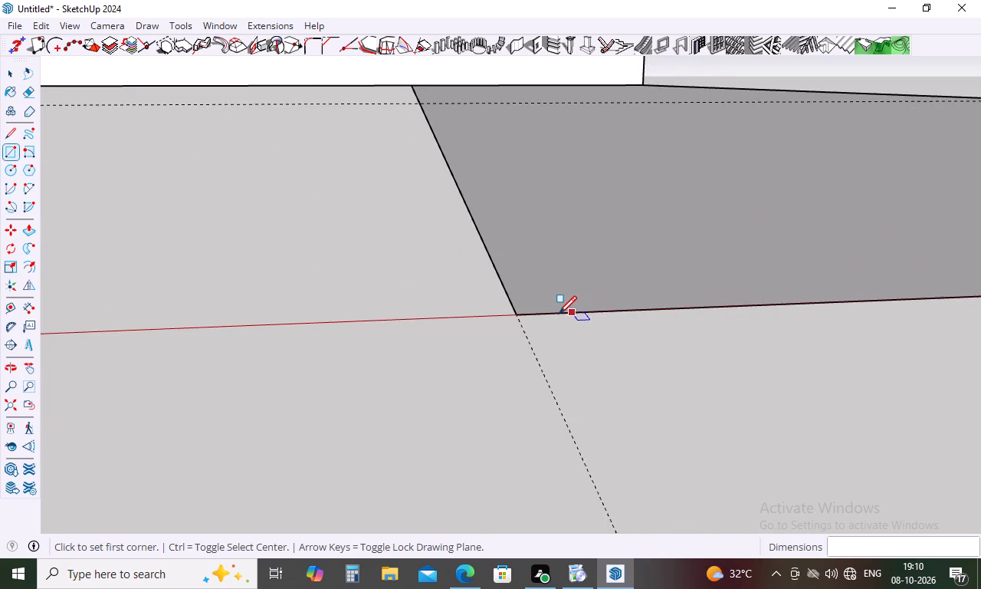
scroll(559, 314, up, 9)
scroll(549, 310, down, 6)
scroll(614, 341, down, 17)
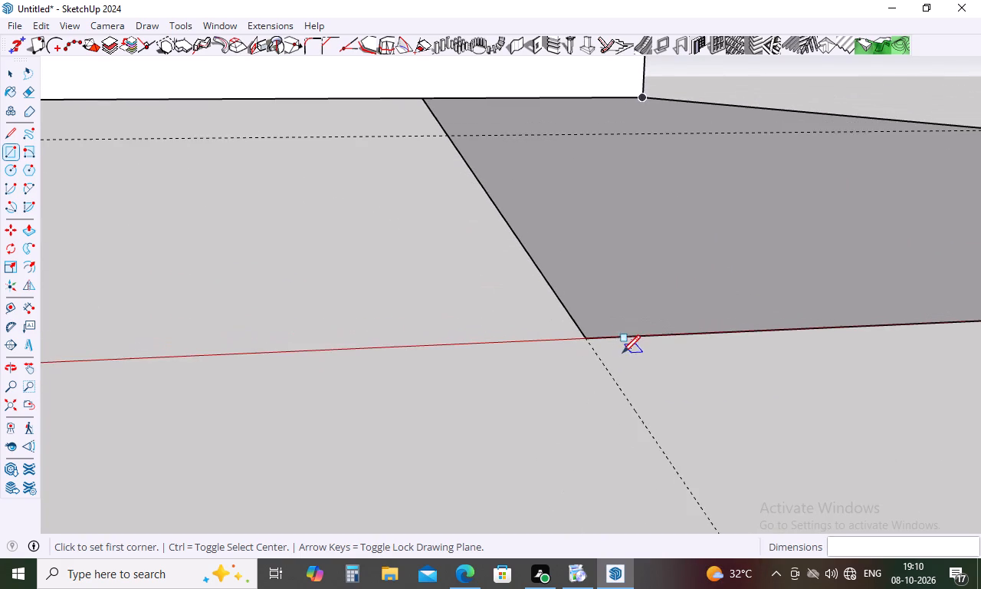
Draw a 5" by 17' 6" ground rectangle along the red axis from the guide between door and window to the tower-side rectangle's inner edge.
scroll(622, 353, down, 18)
scroll(701, 377, down, 12)
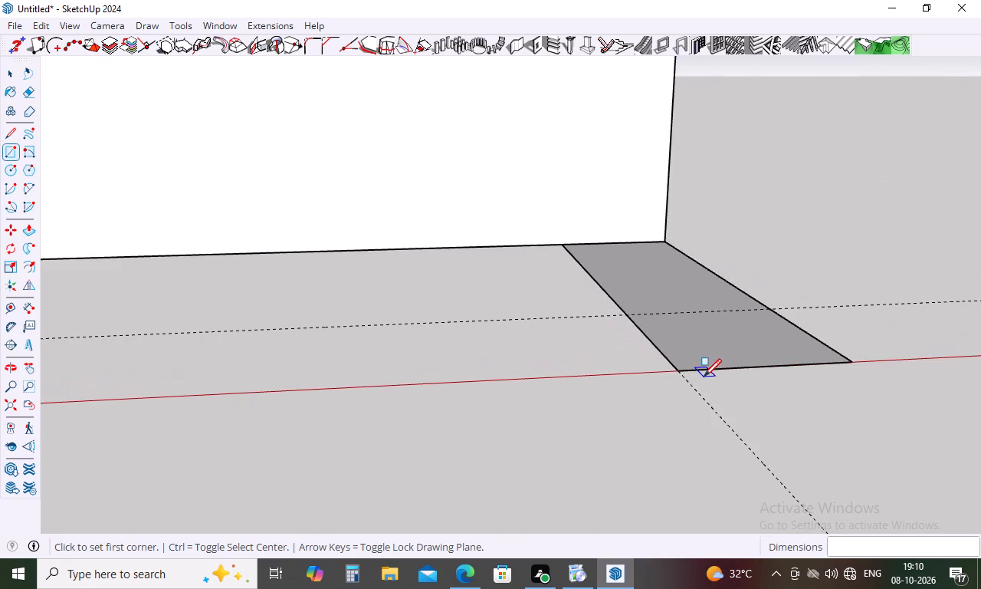
scroll(704, 377, down, 17)
scroll(704, 377, down, 12)
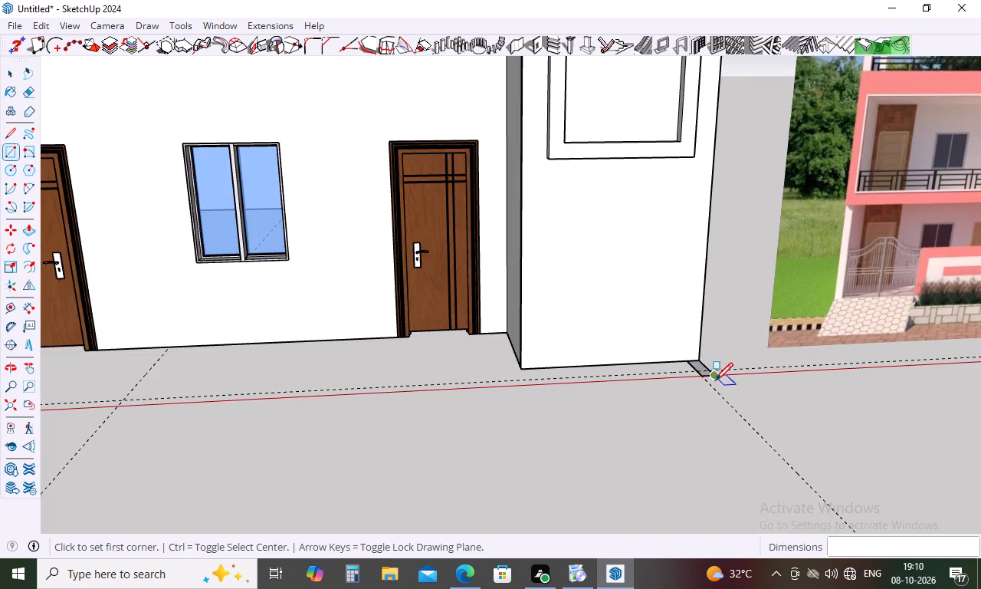
scroll(747, 388, down, 5)
key(Escape)
key(r)
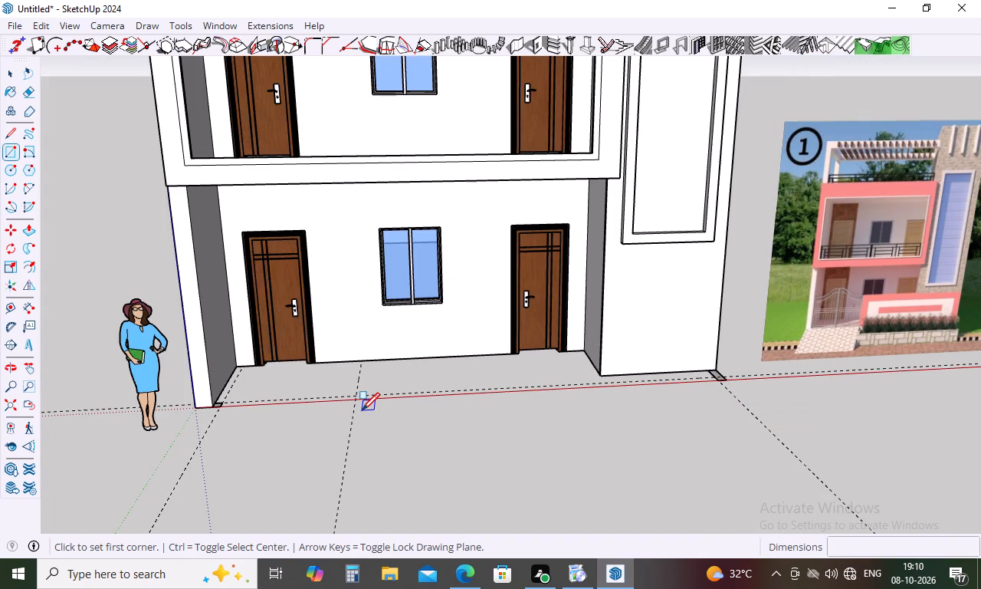
scroll(362, 410, up, 10)
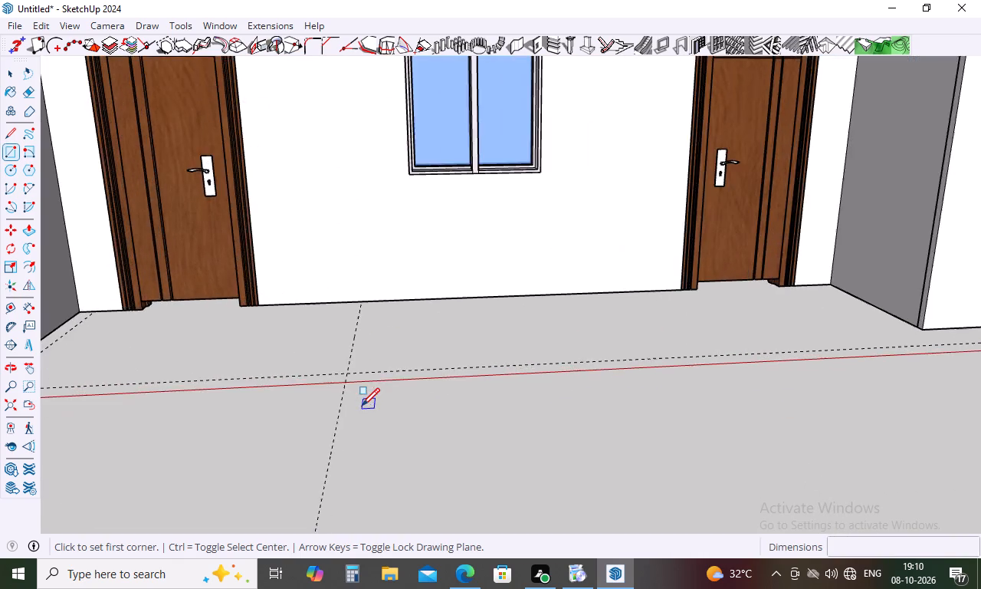
scroll(349, 387, up, 17)
scroll(348, 379, up, 6)
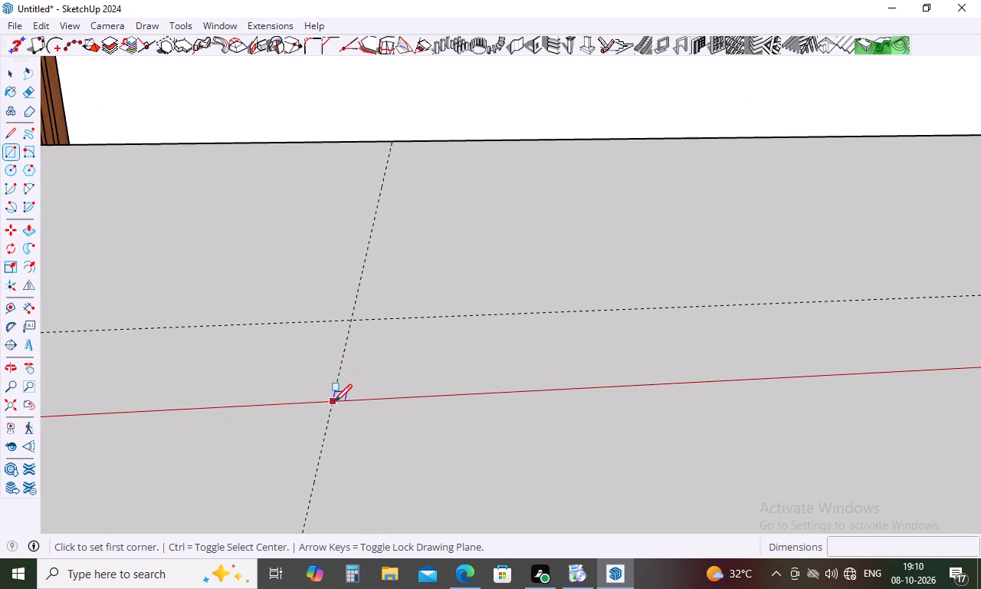
click(334, 402)
scroll(428, 380, down, 20)
scroll(428, 380, down, 4)
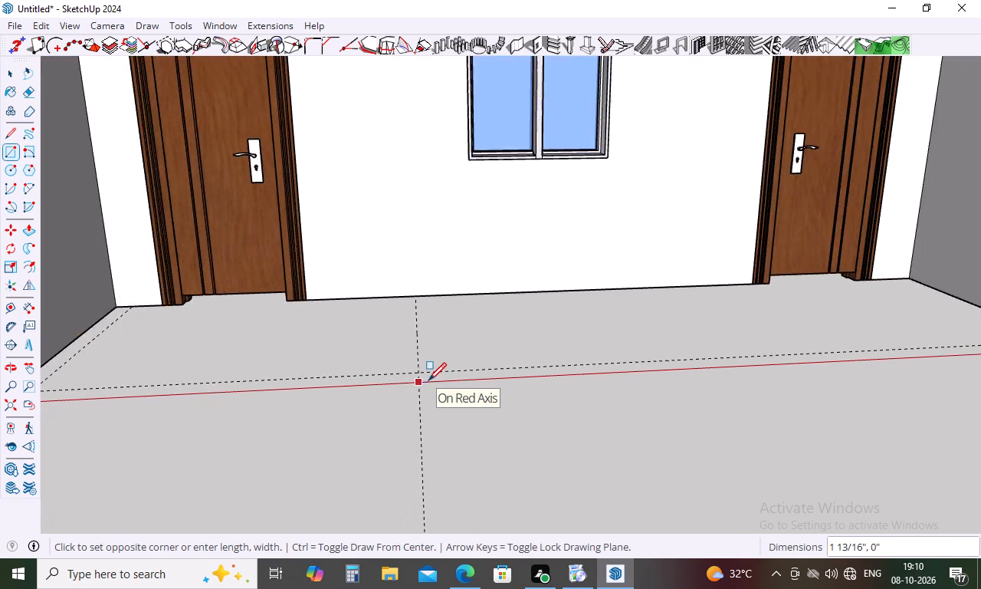
scroll(428, 380, down, 11)
scroll(559, 366, down, 1)
scroll(783, 339, up, 5)
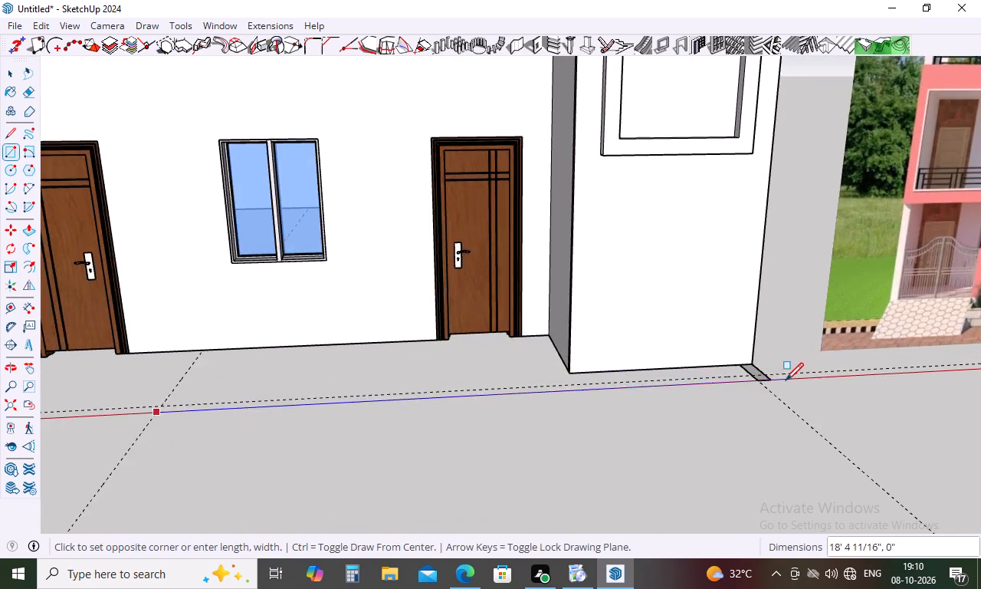
scroll(786, 380, up, 17)
scroll(751, 387, up, 5)
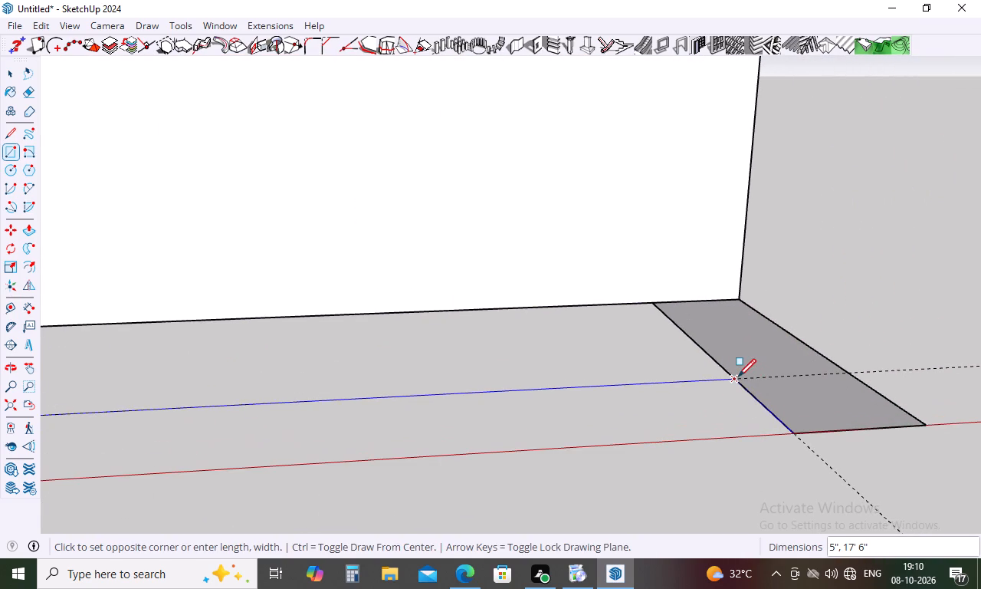
click(738, 377)
Erase the shared edge between the long front strip and the tower-side rectangle to merge them into one L-shaped face.
scroll(819, 452, up, 11)
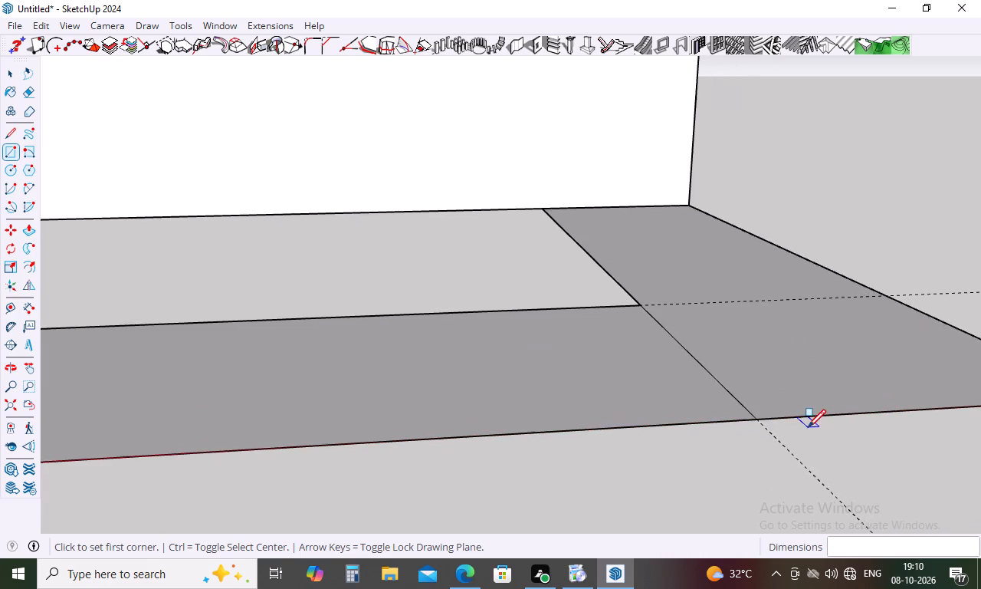
scroll(808, 427, up, 11)
scroll(715, 421, up, 6)
key(Escape)
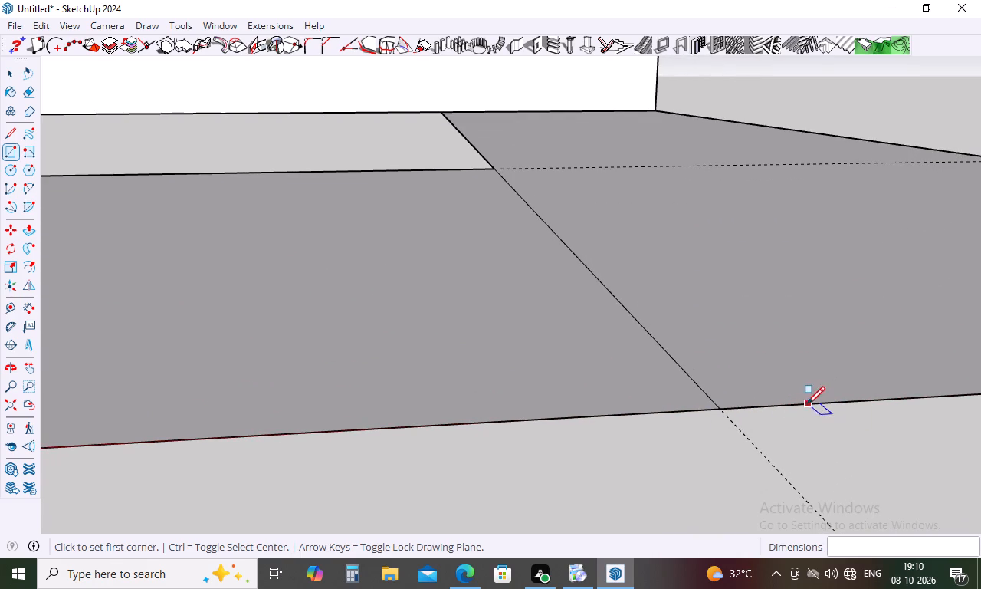
key(e)
drag(684, 347, 655, 355)
Push/Pull the L-shaped ground face in front of the tower up 5' to form the front boundary wall.
scroll(663, 357, down, 6)
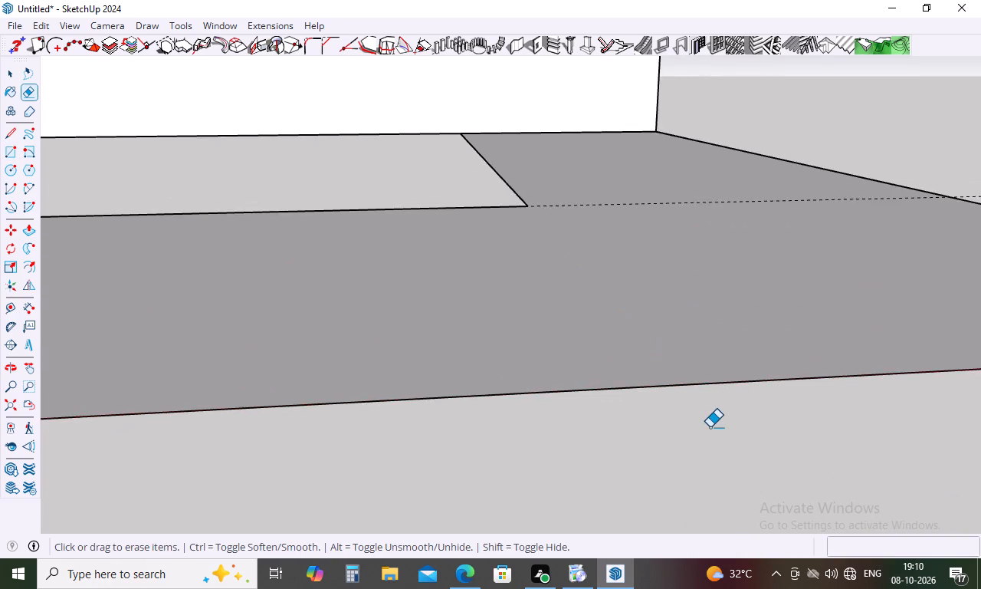
scroll(710, 427, down, 18)
scroll(721, 337, down, 9)
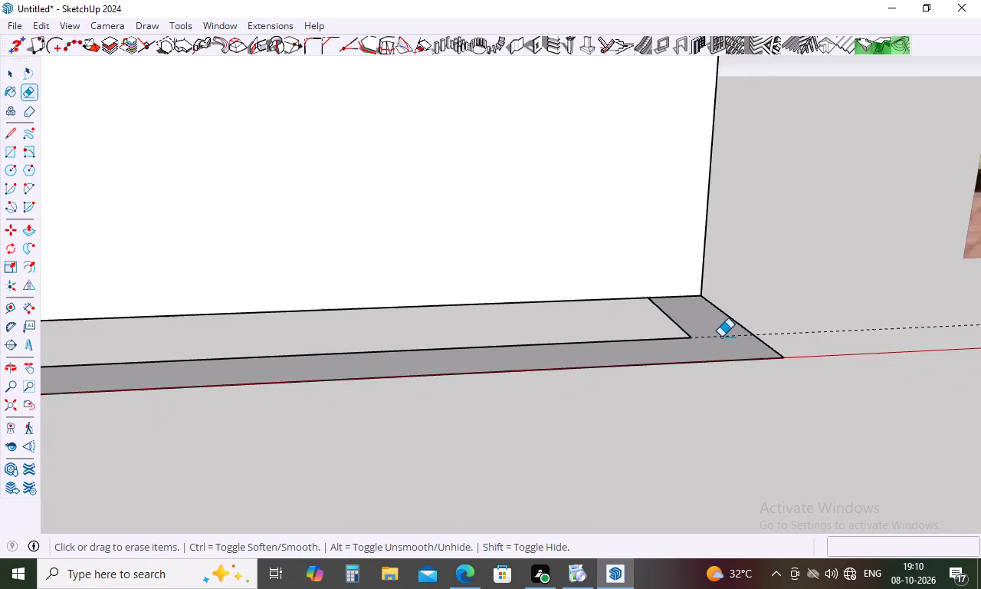
scroll(721, 337, down, 20)
scroll(721, 337, down, 7)
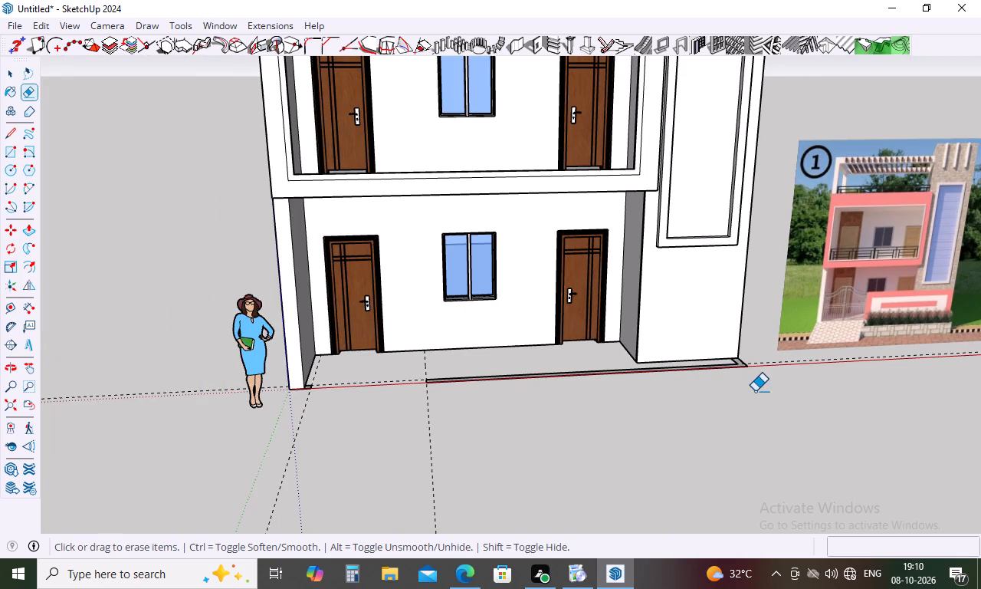
key(space)
key(p)
scroll(739, 351, up, 8)
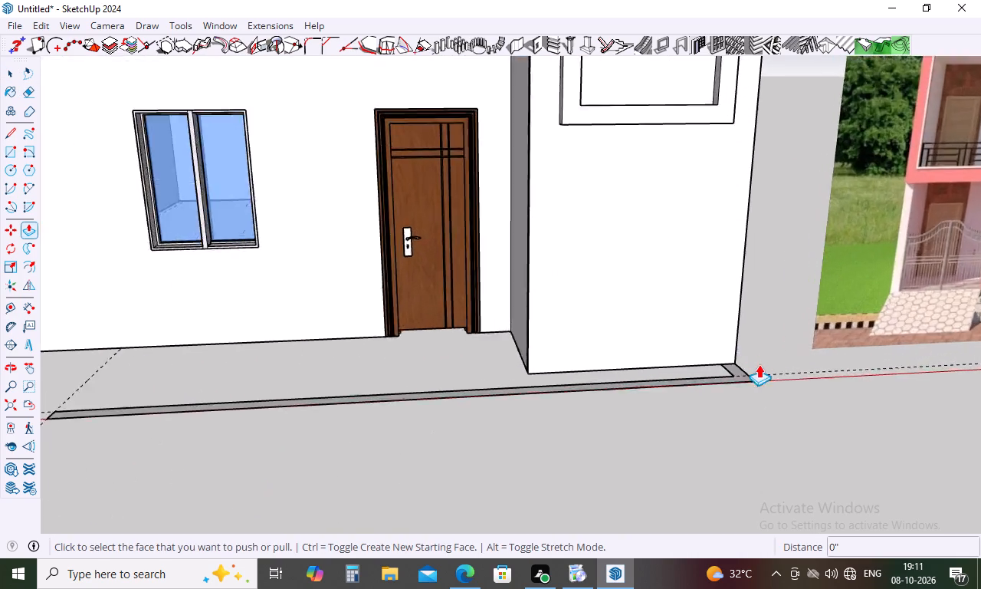
scroll(759, 364, up, 9)
click(724, 403)
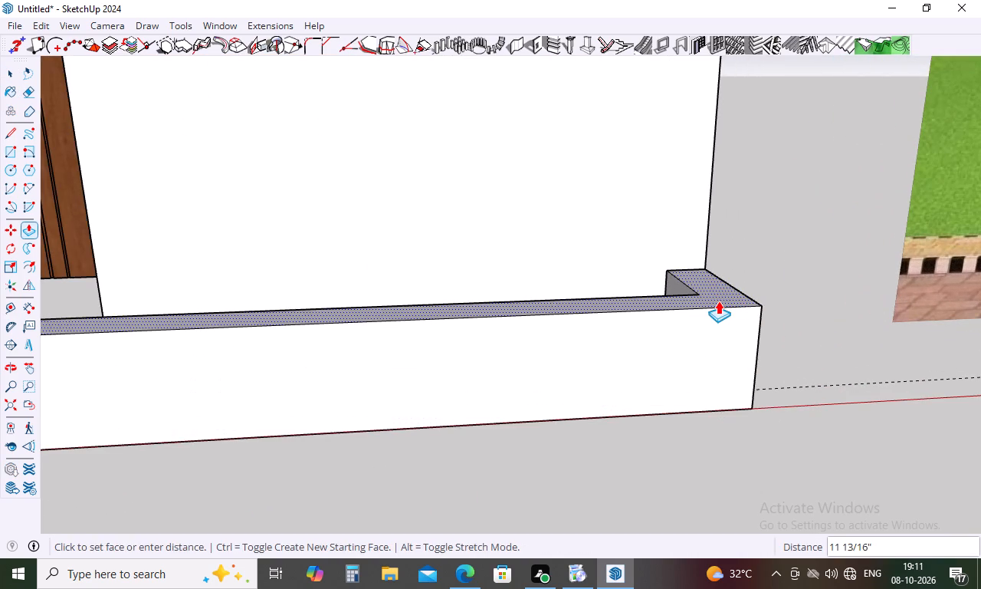
text(5')
key(Return)
Raise the small ground rectangle beside the pillar near the origin by the same 5' to form the short wall stub.
scroll(750, 333, down, 12)
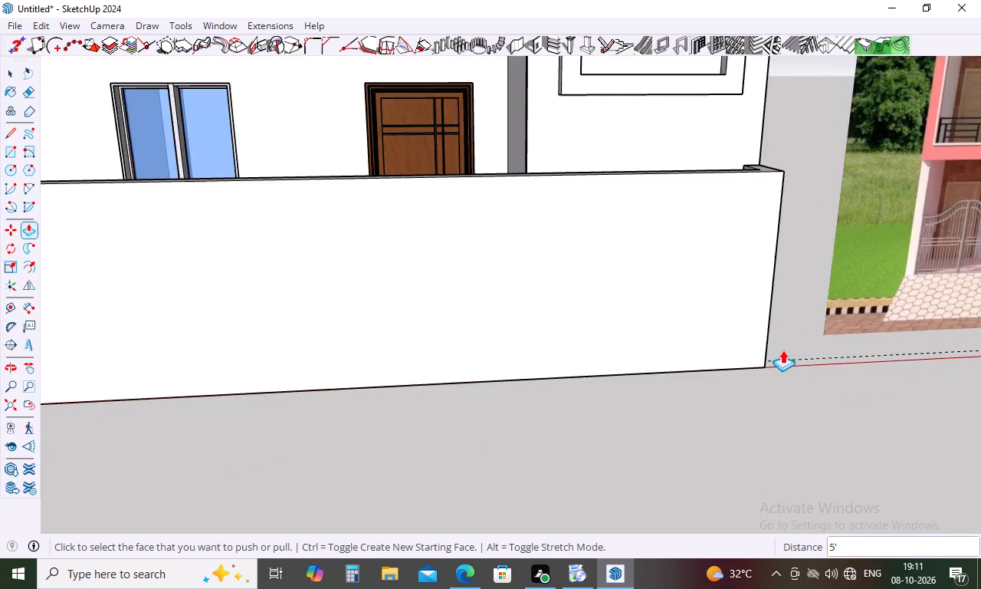
scroll(783, 350, down, 11)
scroll(559, 364, up, 1)
middle_drag(559, 364, 572, 433)
scroll(474, 391, up, 17)
double_click(442, 408)
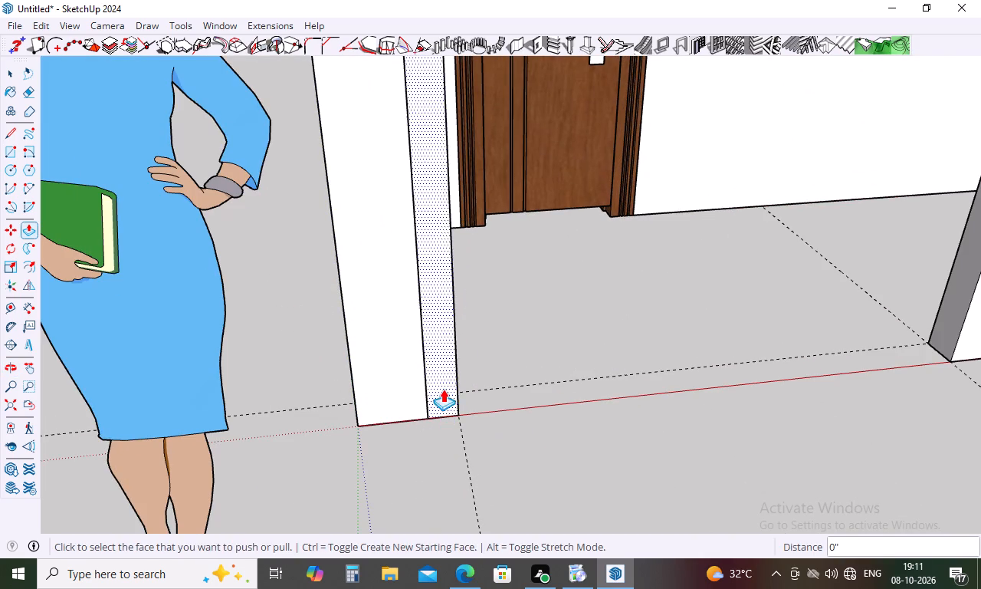
Delete all construction guides from the model.
scroll(444, 388, down, 8)
middle_drag(545, 383, 473, 285)
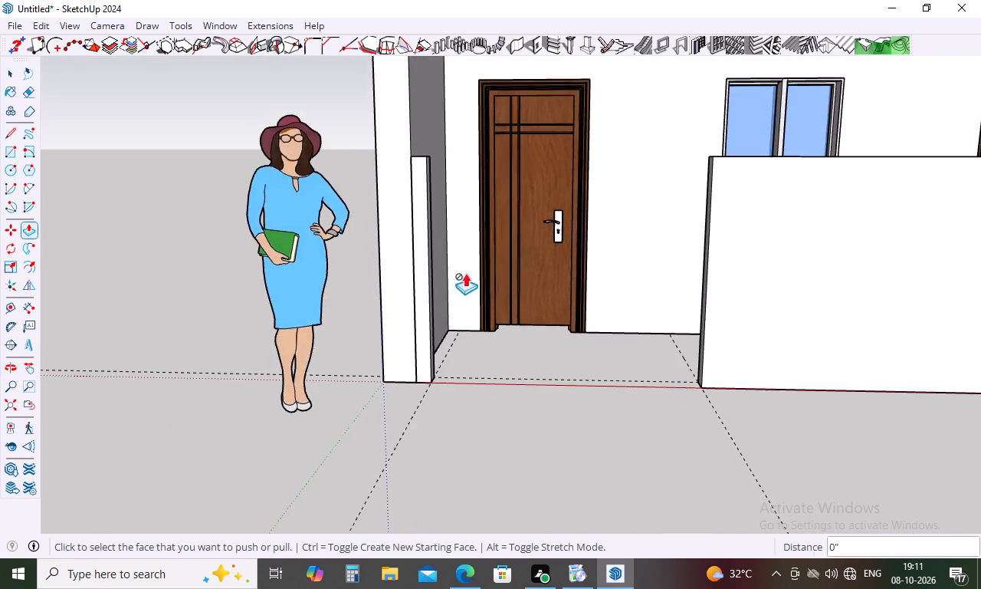
scroll(465, 272, down, 6)
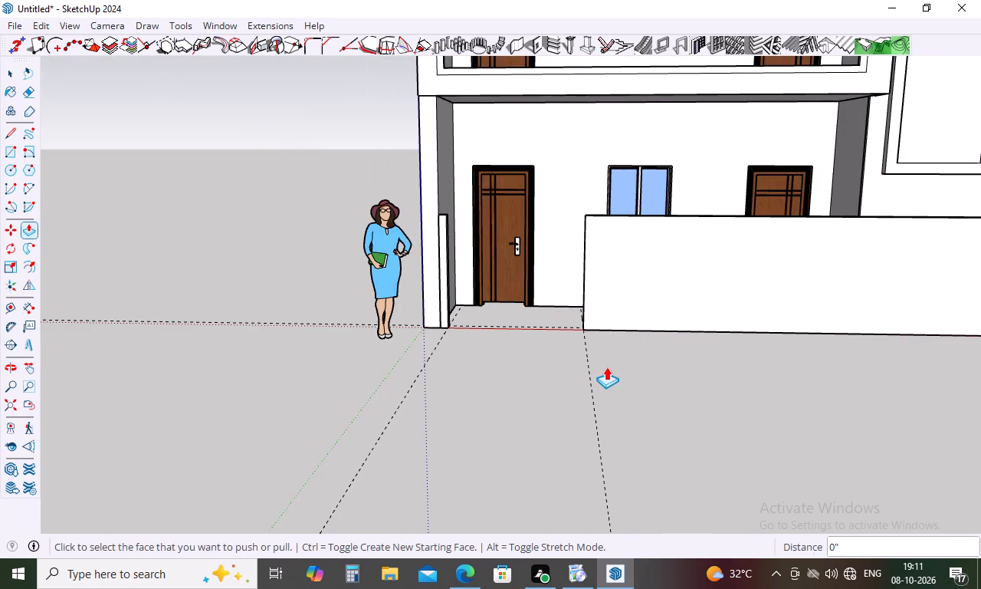
key(Escape)
click(41, 22)
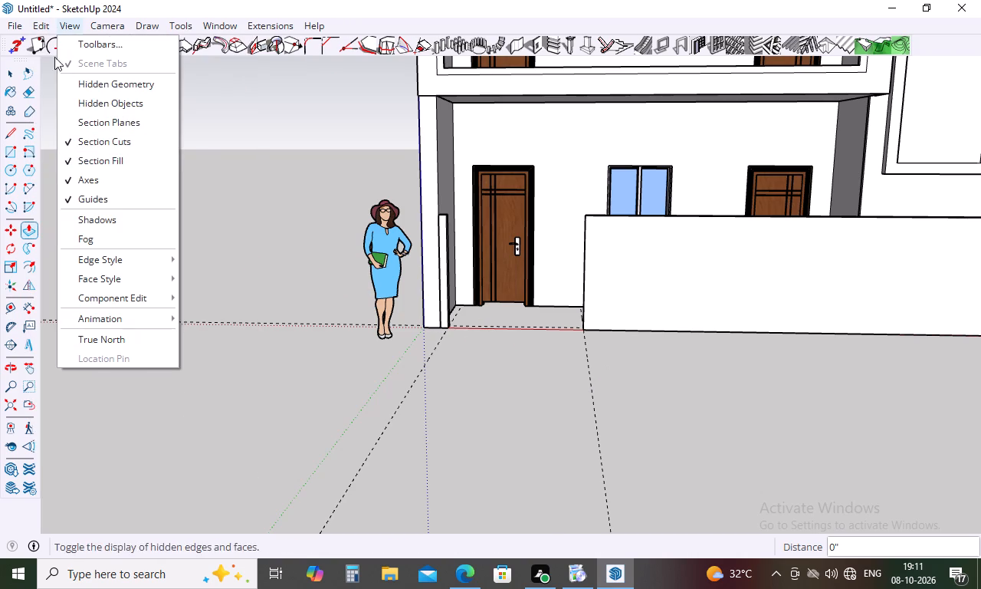
click(71, 180)
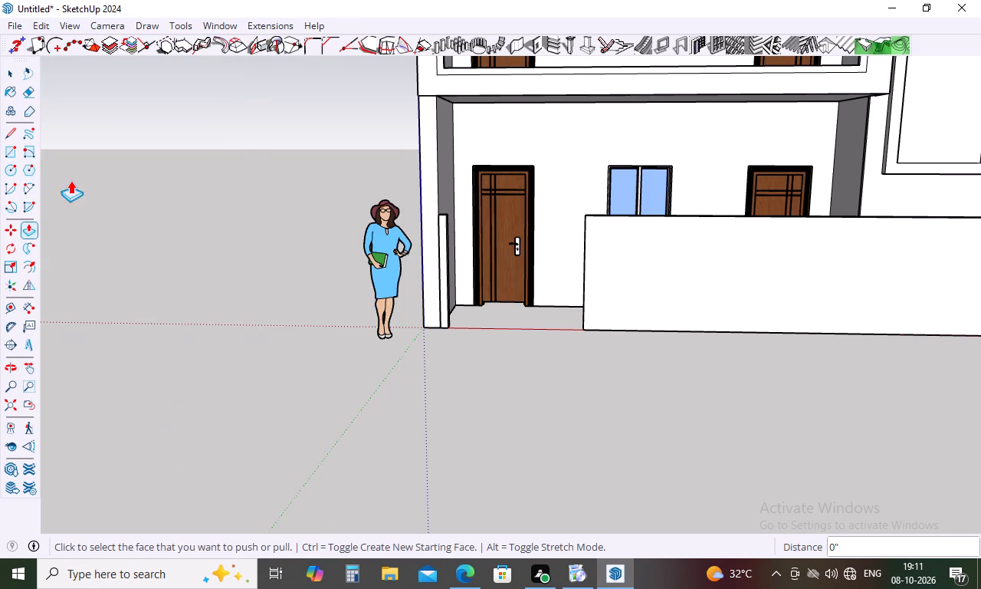
Examine the front boundary wall and gate opening from several angles and compare the house with the reference photo.
middle_drag(540, 338, 644, 331)
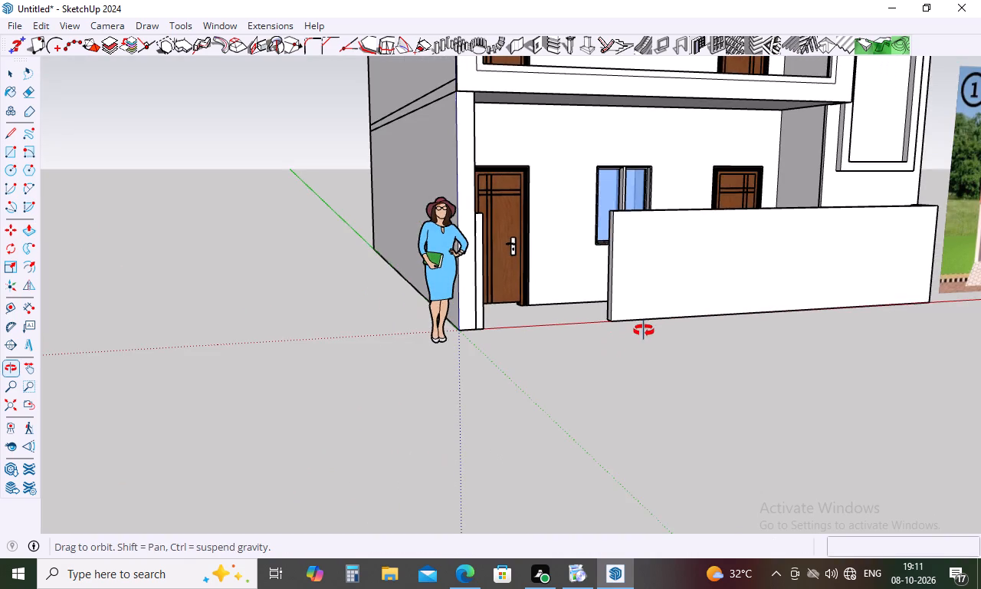
middle_drag(644, 331, 497, 359)
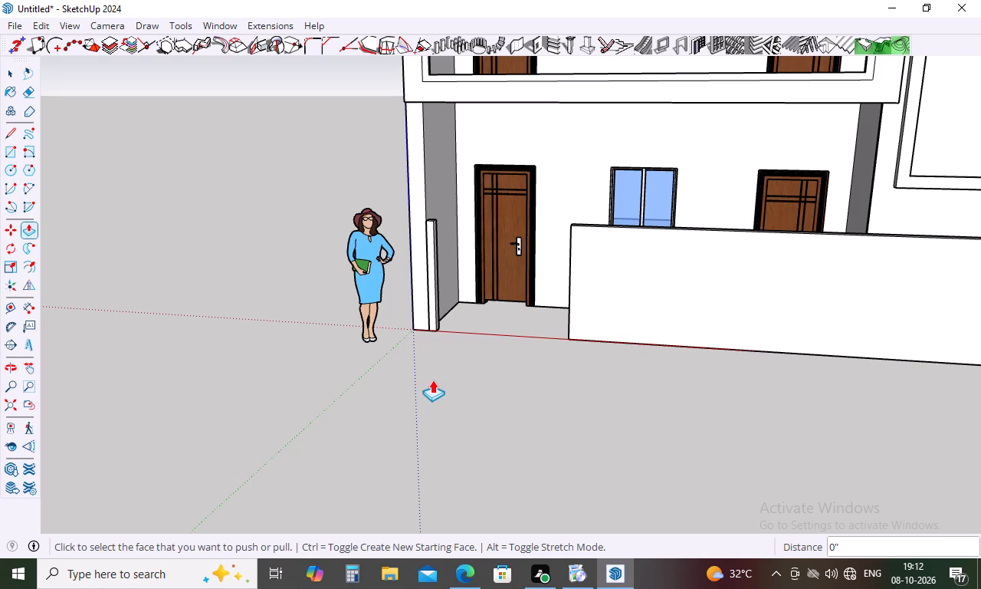
scroll(500, 340, down, 4)
middle_drag(524, 340, 665, 288)
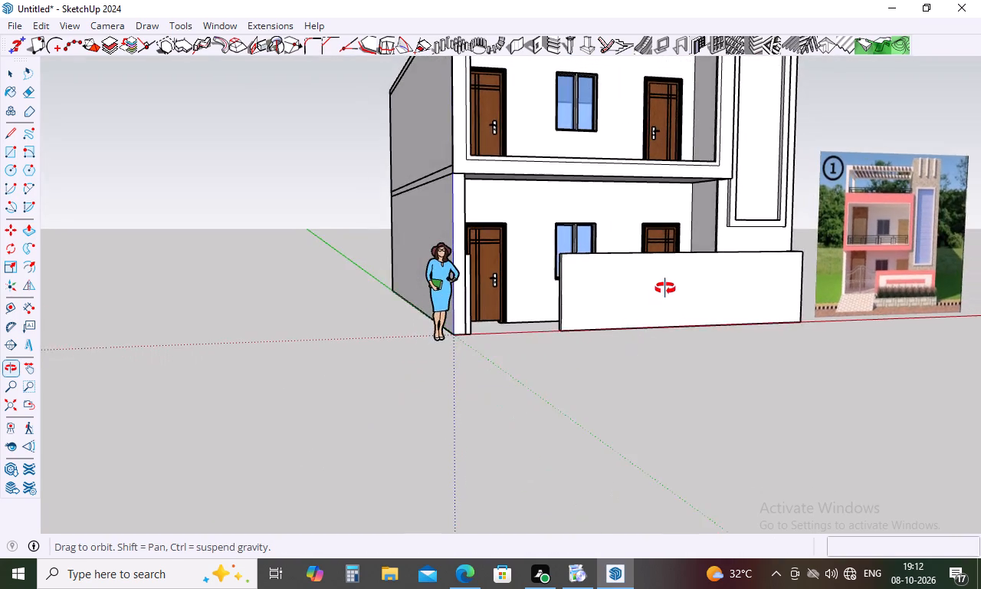
middle_drag(665, 288, 575, 318)
scroll(547, 285, down, 5)
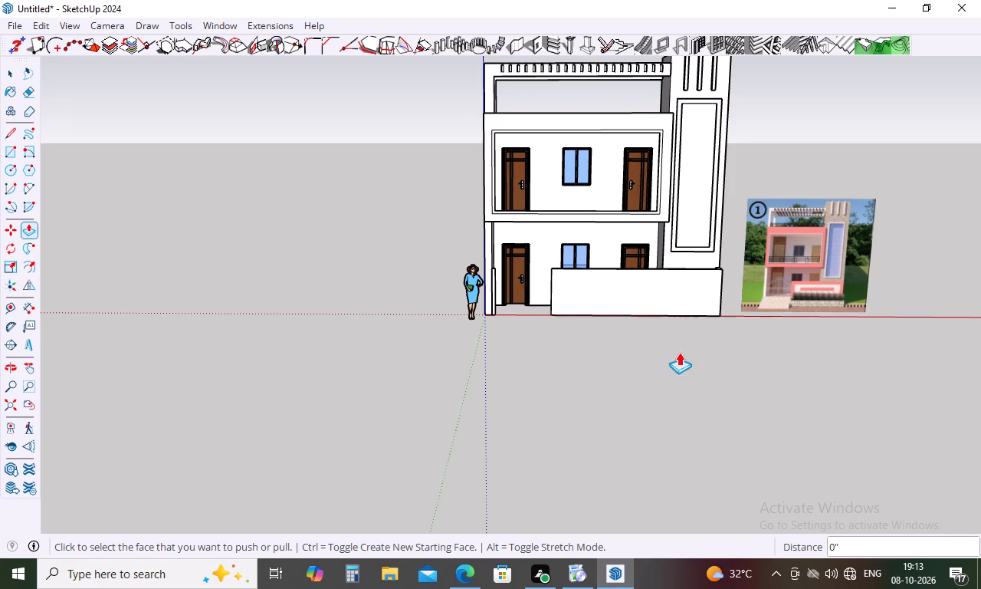
middle_drag(680, 353, 585, 320)
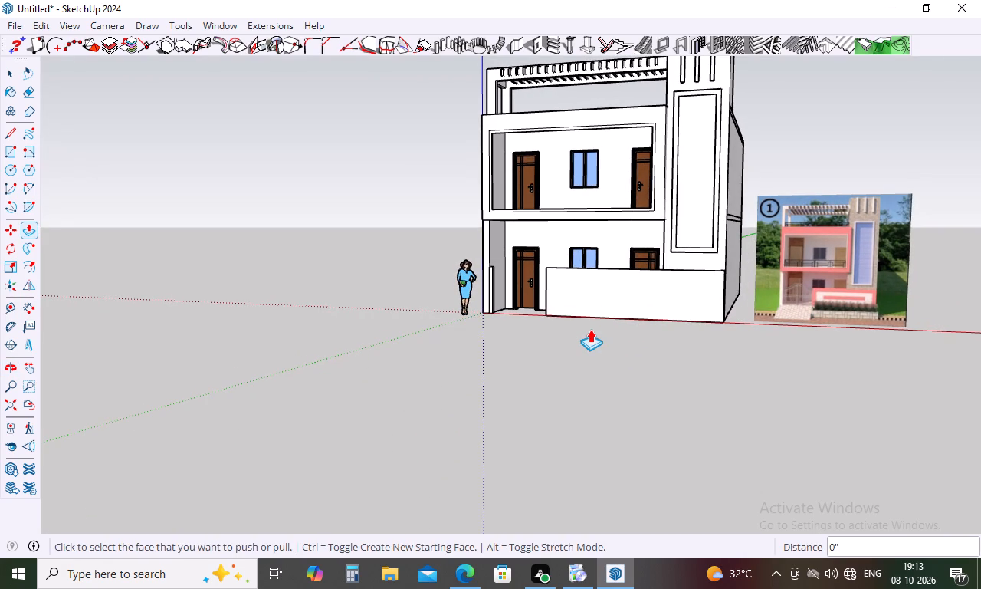
key(space)
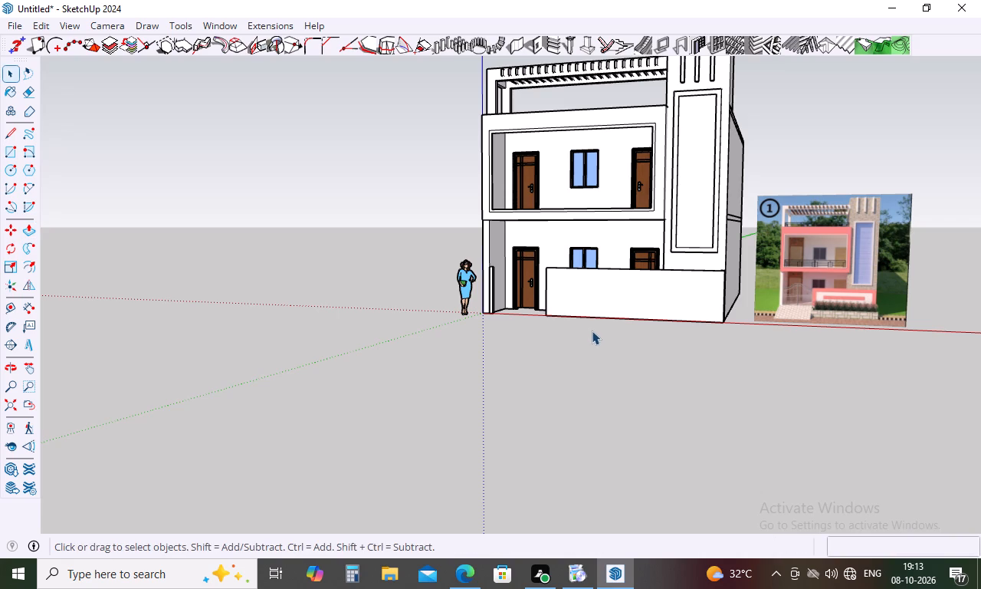
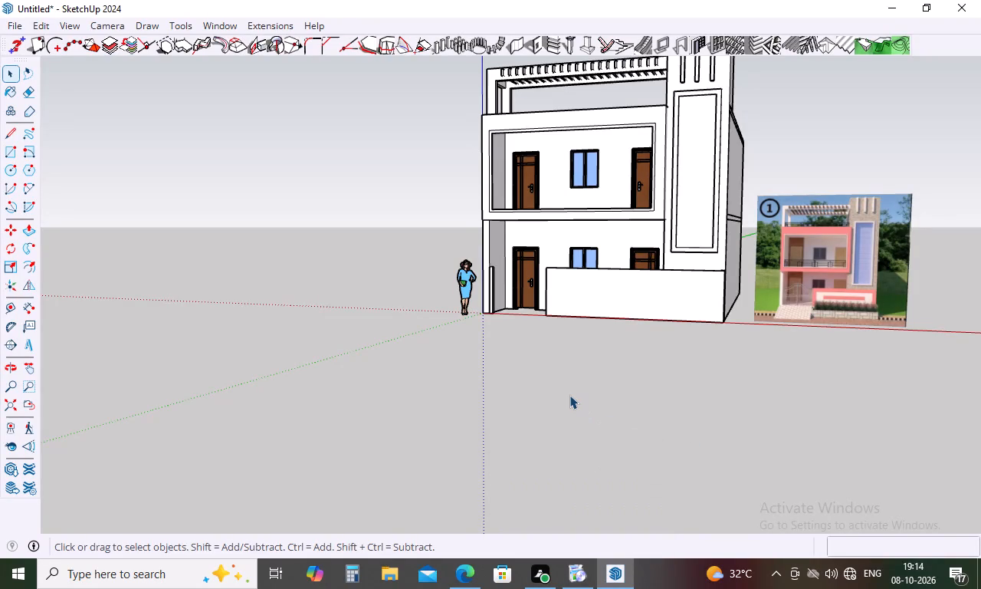
Make a group of the long front boundary wall, including all of its connected faces and edges.
scroll(569, 395, down, 4)
middle_drag(576, 404, 745, 435)
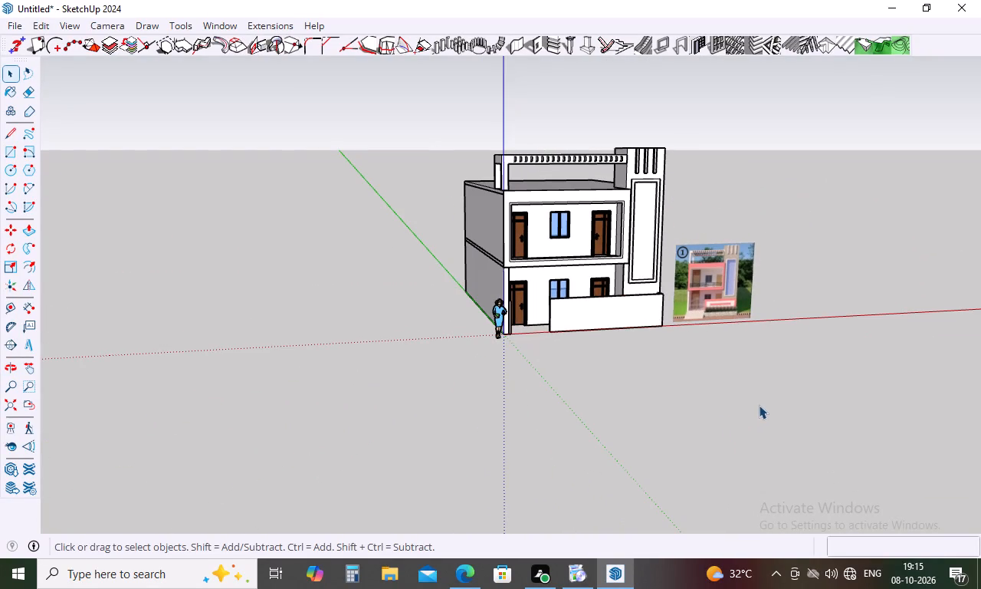
middle_drag(759, 405, 632, 426)
scroll(595, 357, up, 5)
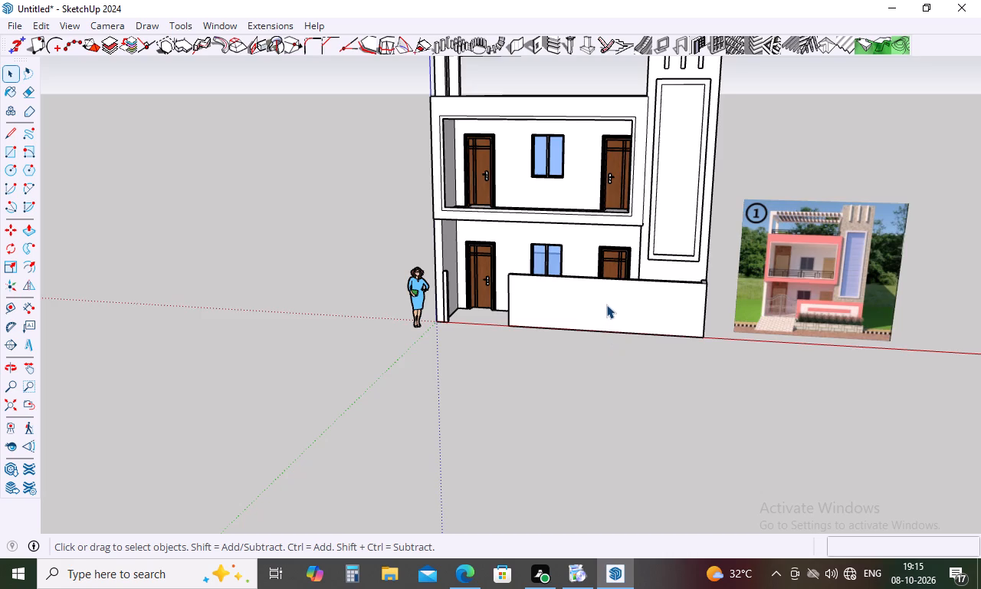
scroll(606, 304, up, 5)
scroll(530, 306, down, 3)
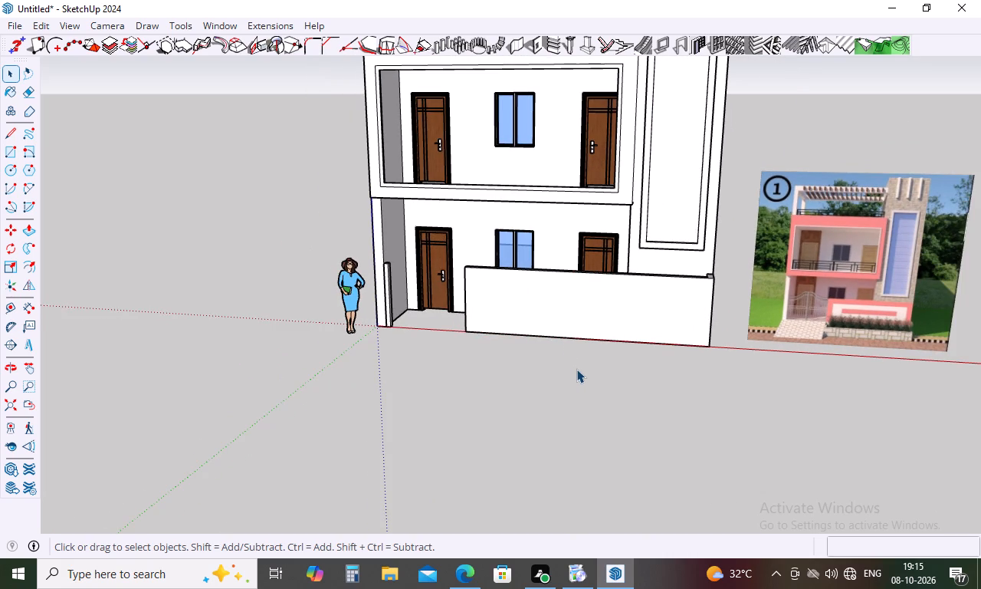
middle_drag(576, 369, 579, 370)
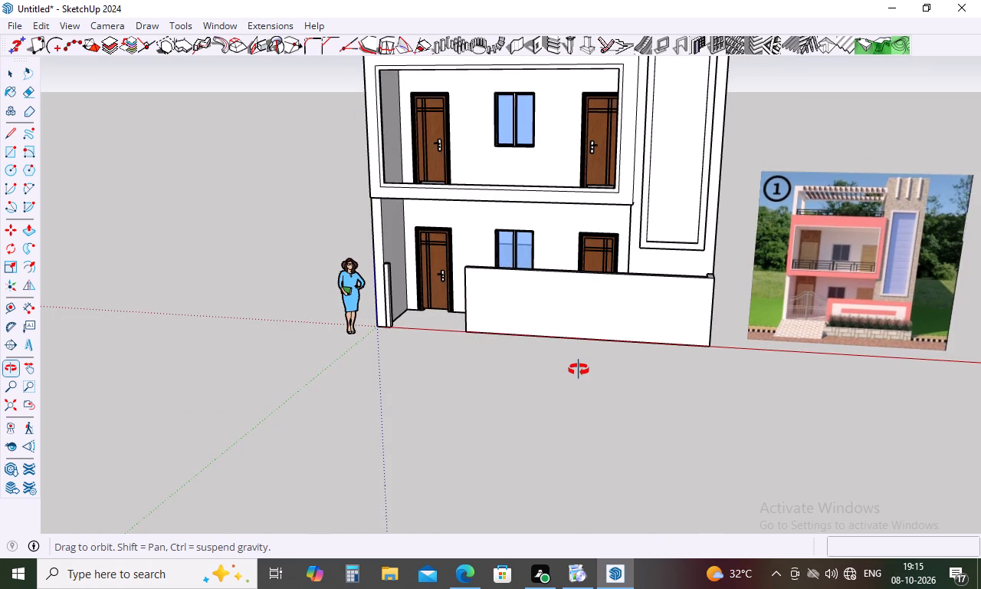
middle_drag(579, 370, 596, 232)
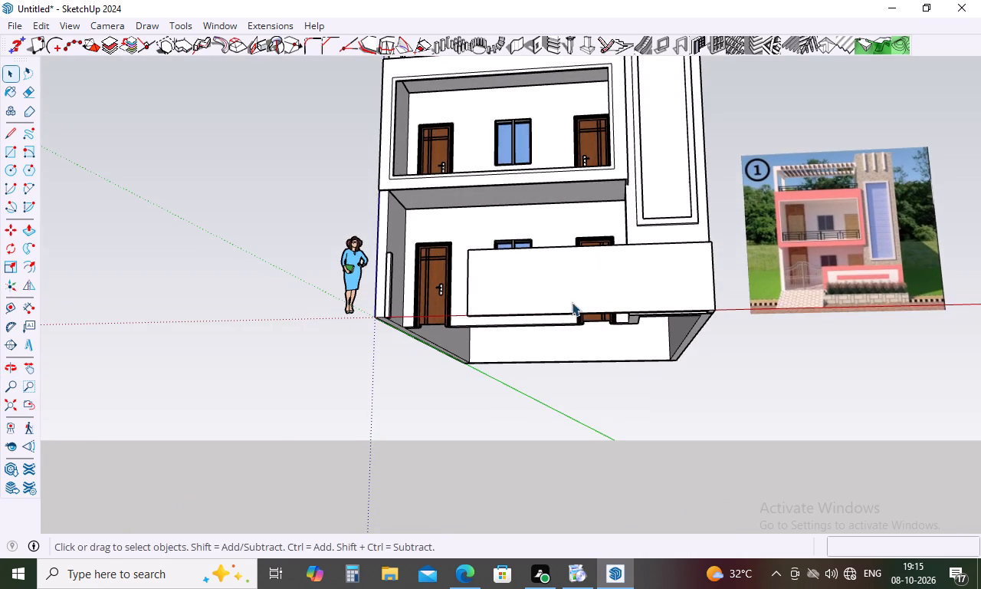
triple_click(583, 289)
double_click(583, 289)
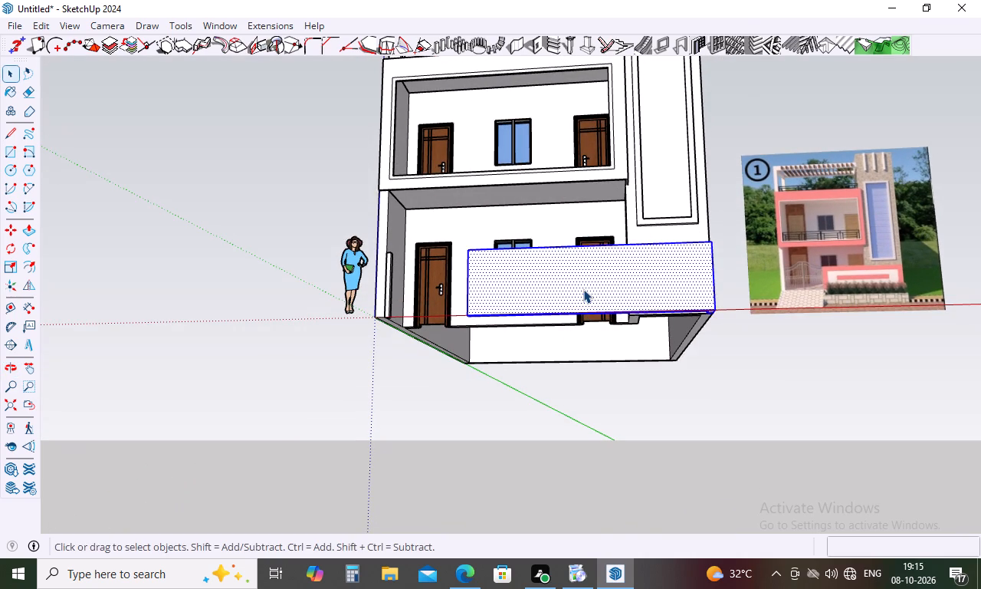
right_click(583, 289)
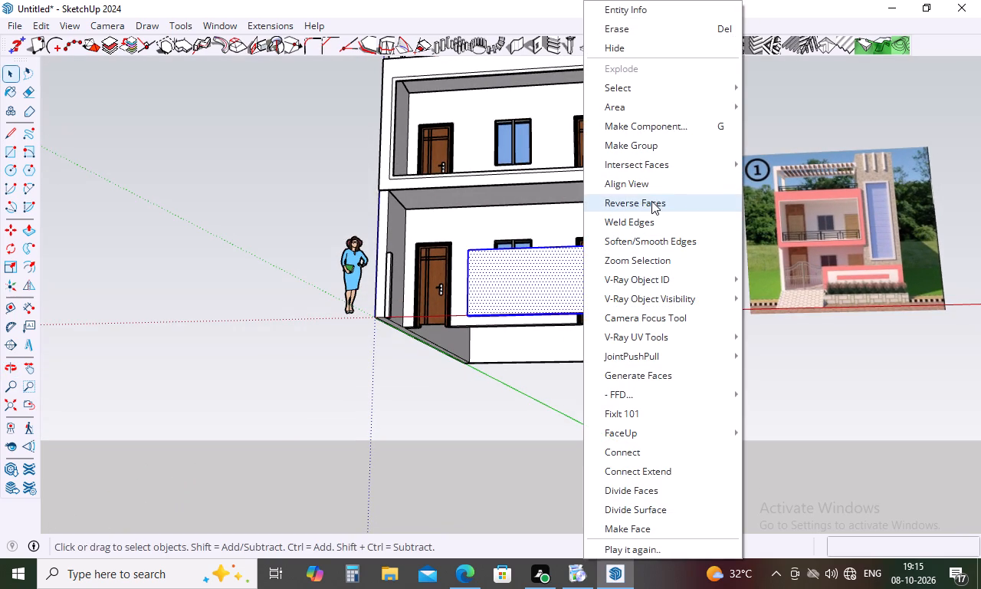
click(657, 148)
Make a group of the short narrow boundary wall piece on the other side of the gate opening.
triple_click(388, 291)
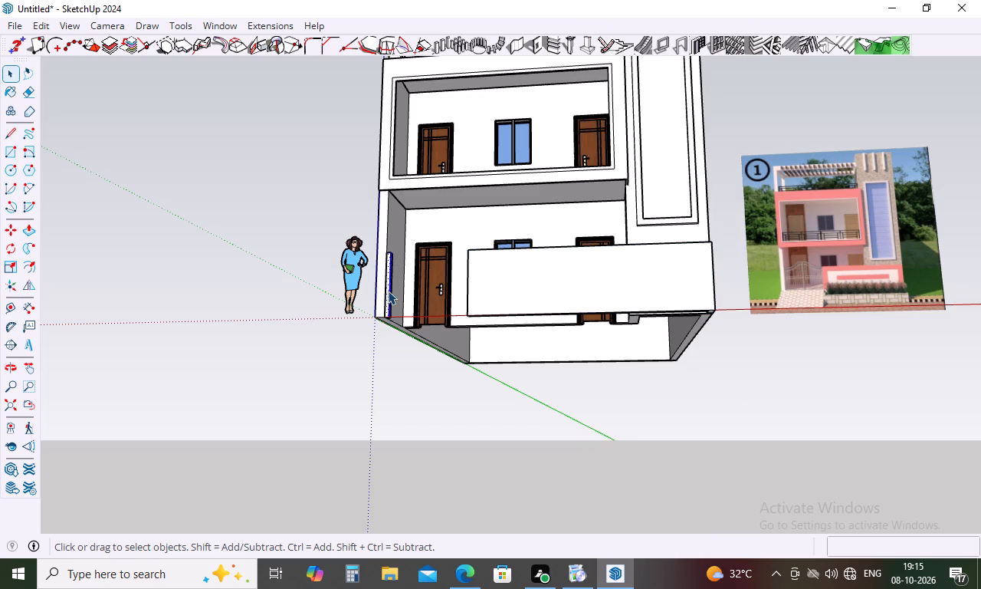
right_click(388, 291)
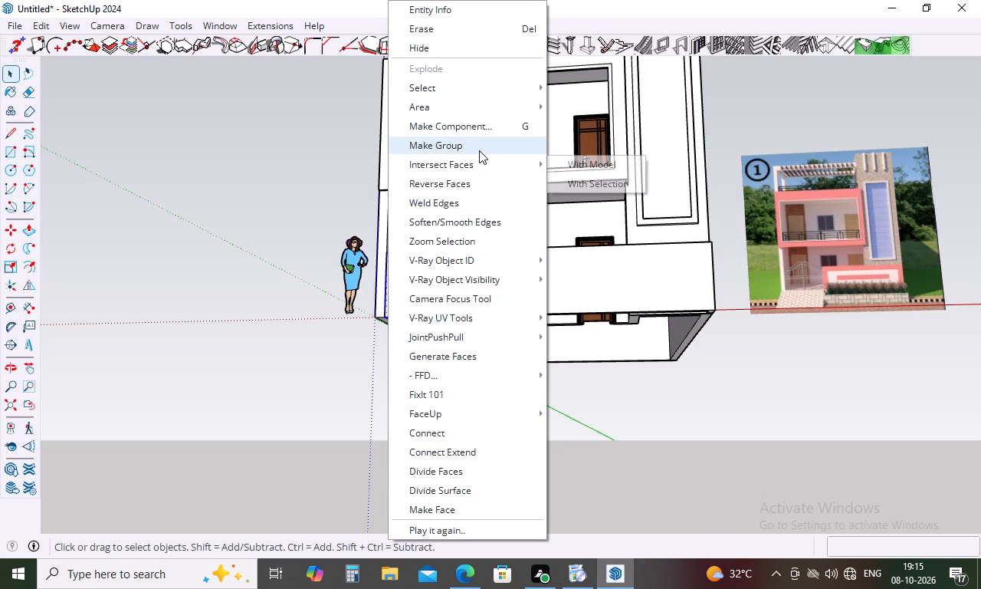
click(479, 150)
click(572, 419)
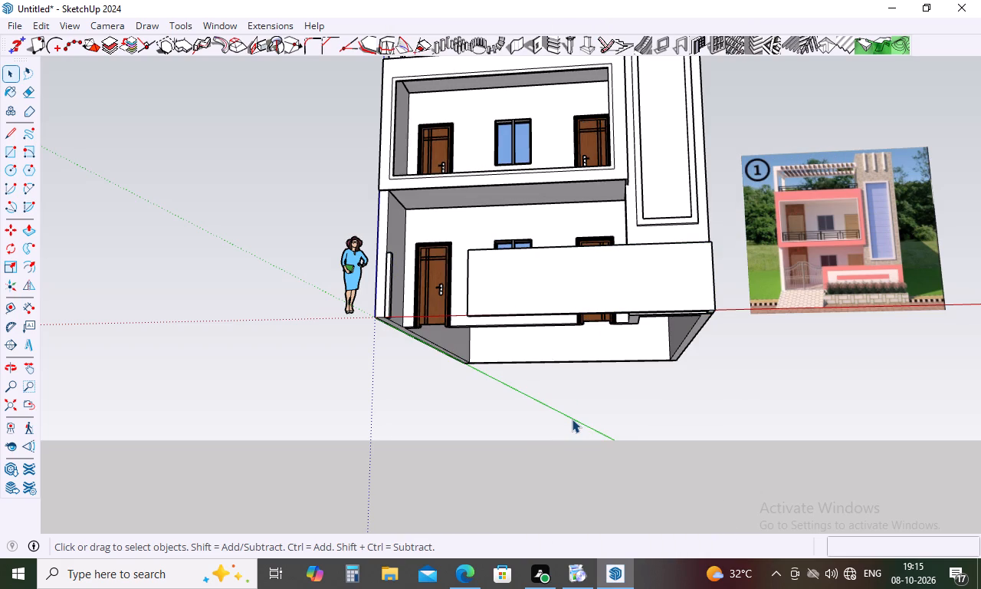
Draw a rectangle over the building's underside, from the rear corner on the green axis to the diagonally opposite front corner.
key(r)
scroll(536, 415, up, 5)
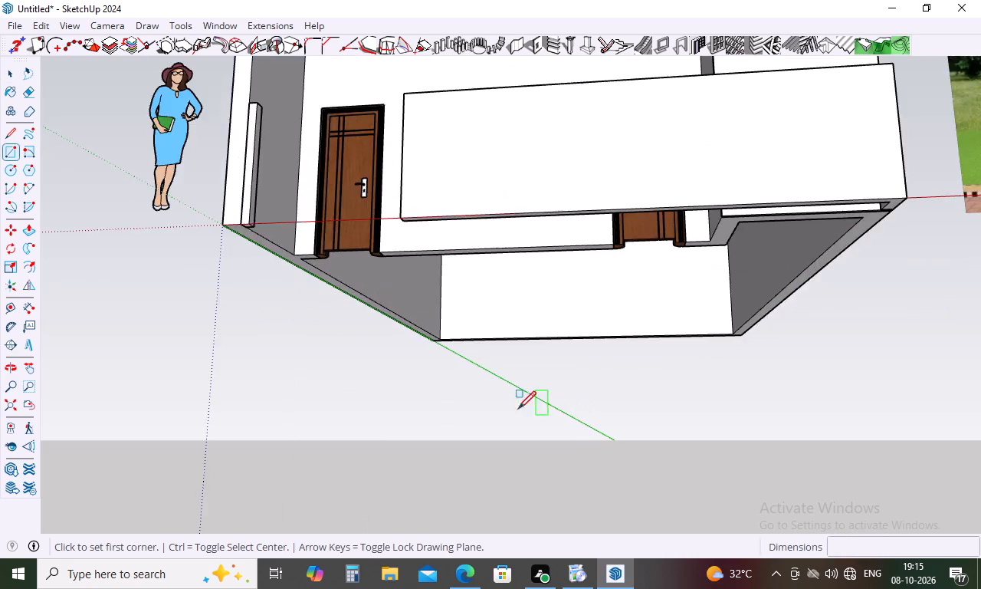
scroll(470, 385, up, 13)
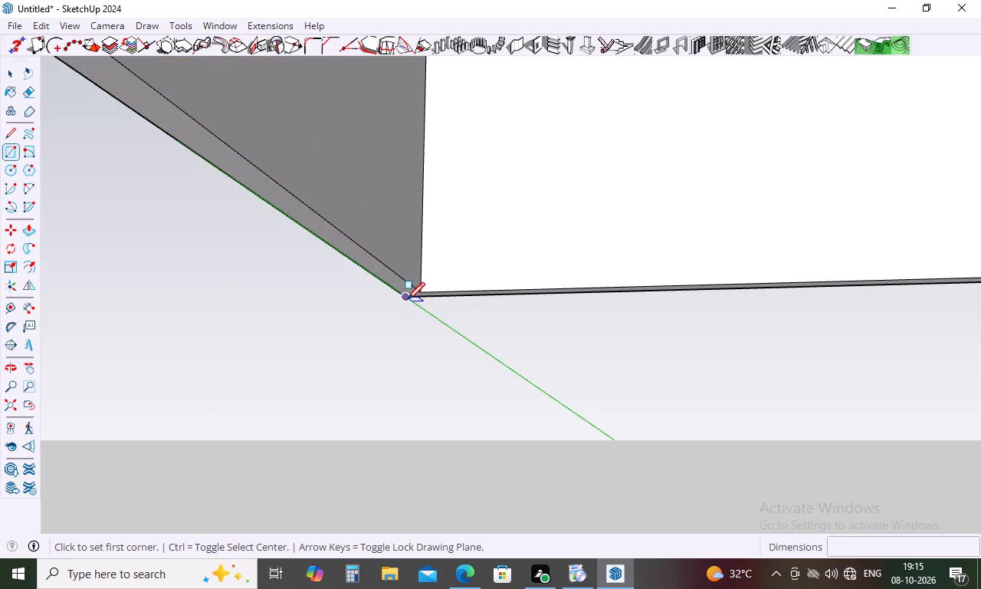
click(407, 300)
scroll(447, 290, down, 16)
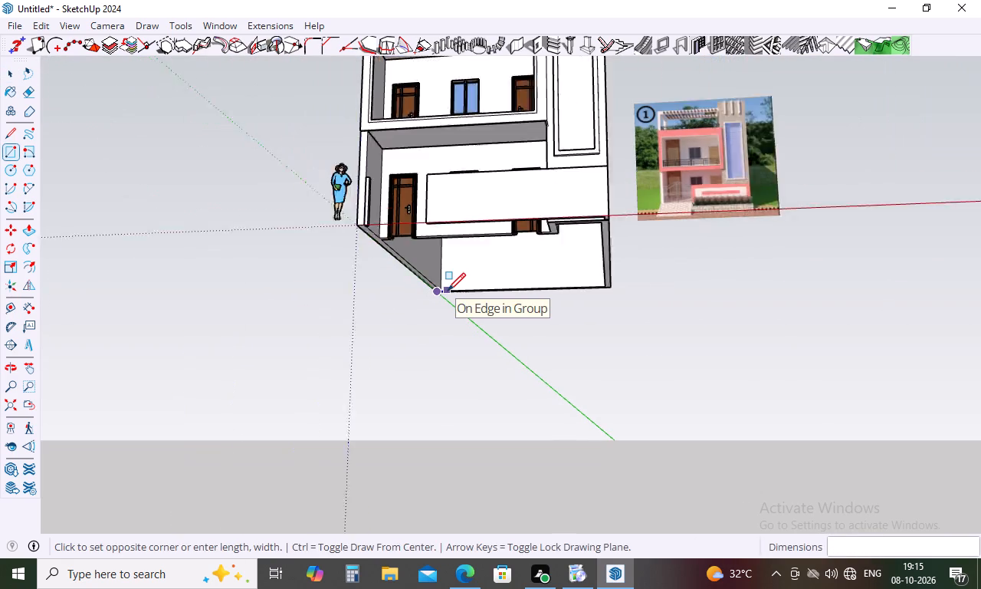
scroll(448, 291, down, 1)
middle_drag(449, 291, 524, 383)
scroll(588, 275, up, 4)
middle_drag(590, 271, 593, 211)
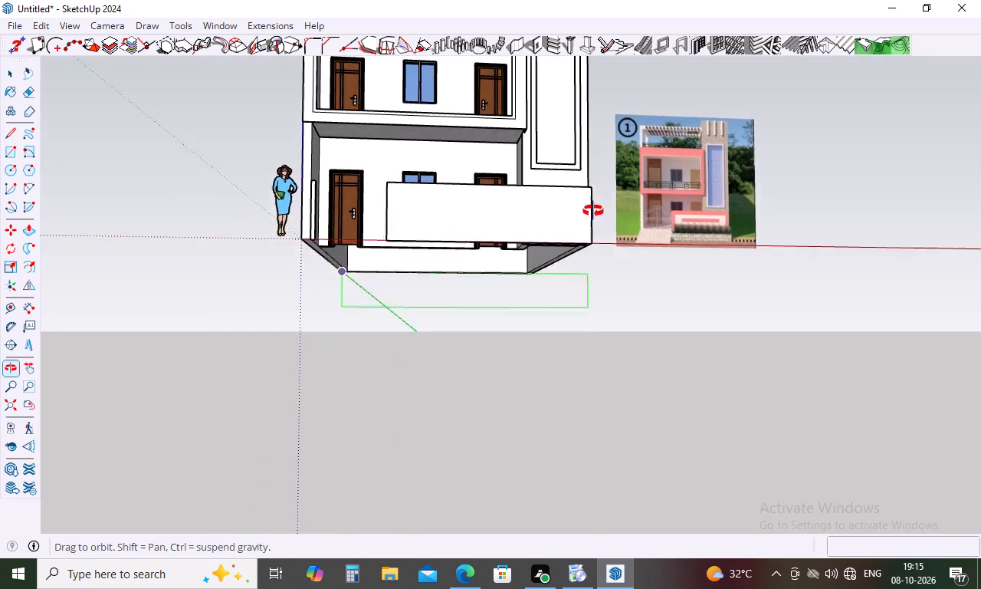
middle_drag(593, 211, 593, 183)
scroll(605, 222, up, 18)
click(566, 217)
key(space)
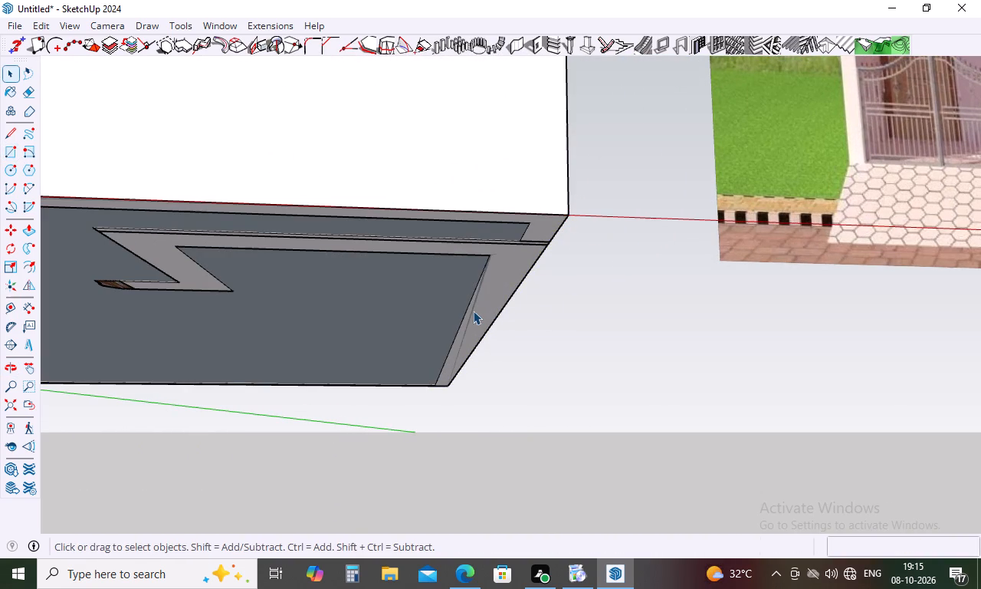
Extrude the base rectangle downward 1', and push its bottom face down another 1' to form the plinth.
key(p)
click(422, 301)
scroll(435, 333, down, 5)
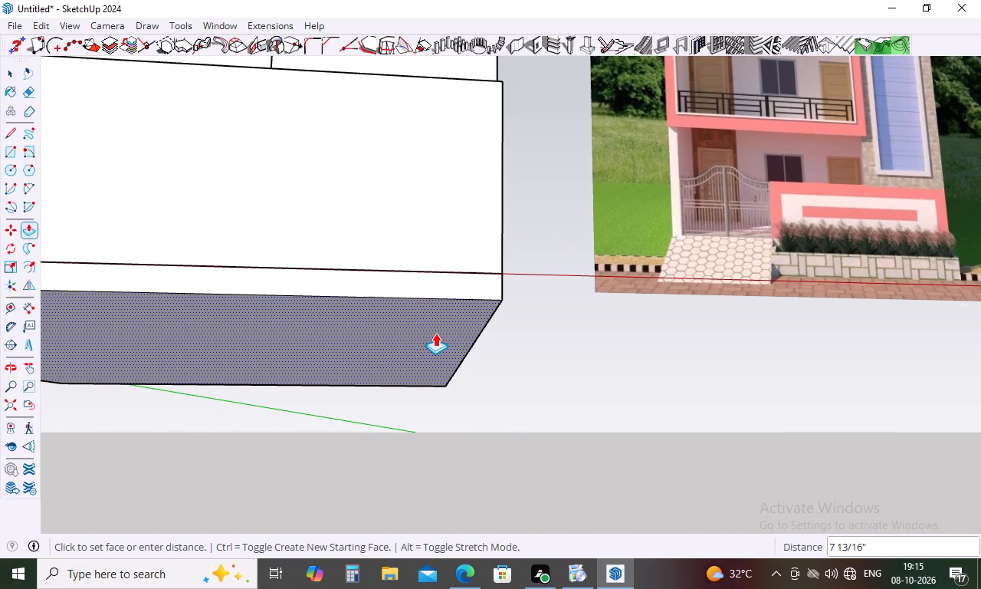
scroll(465, 326, down, 4)
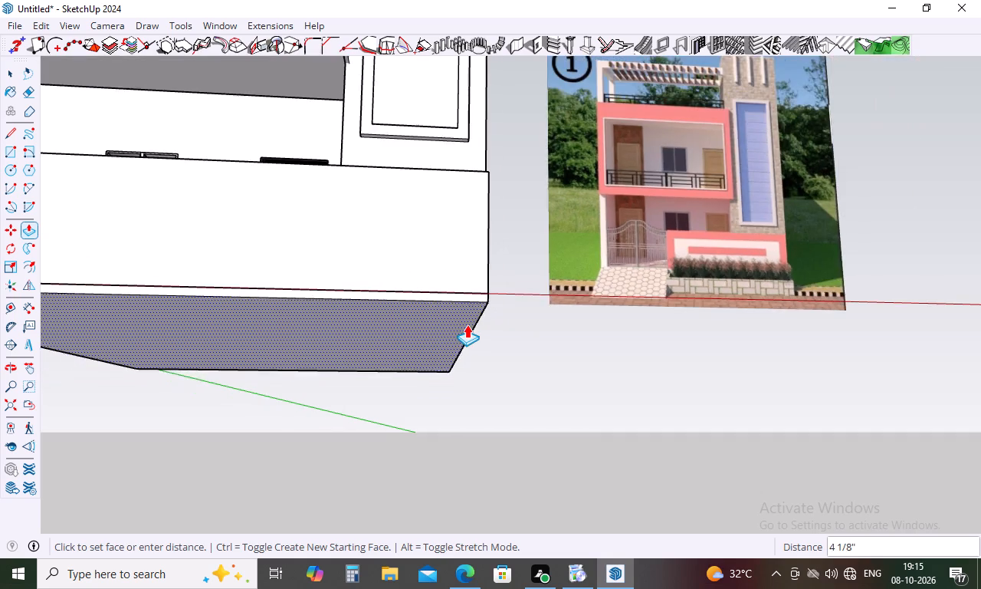
scroll(467, 324, down, 4)
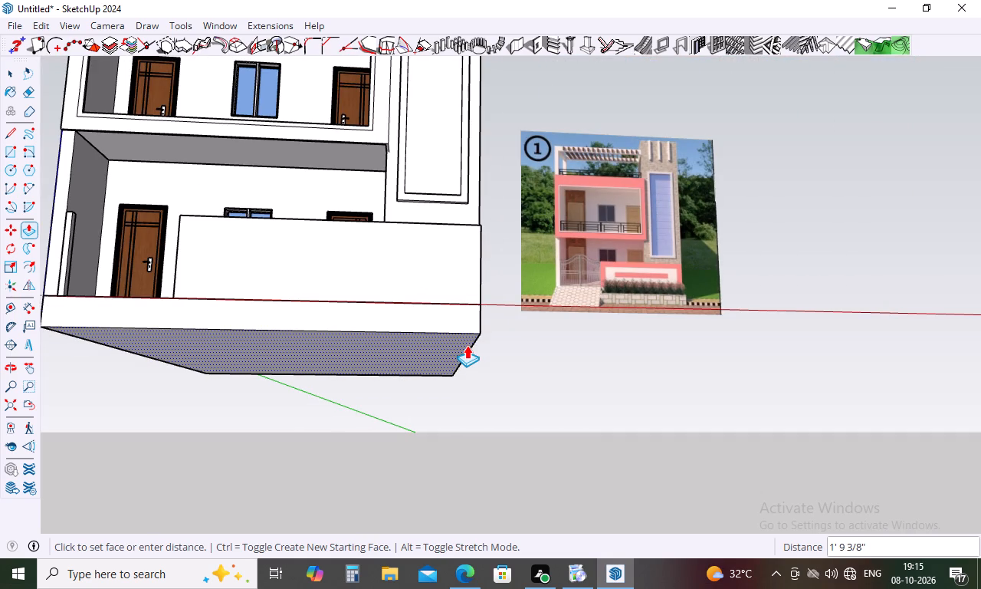
key(1)
key(apostrophe)
key(Return)
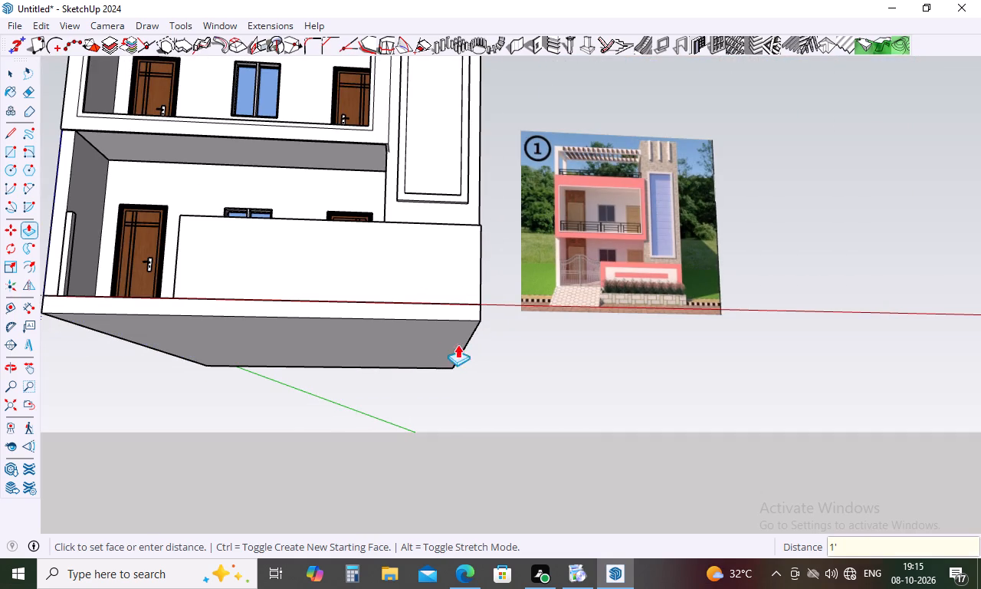
click(448, 338)
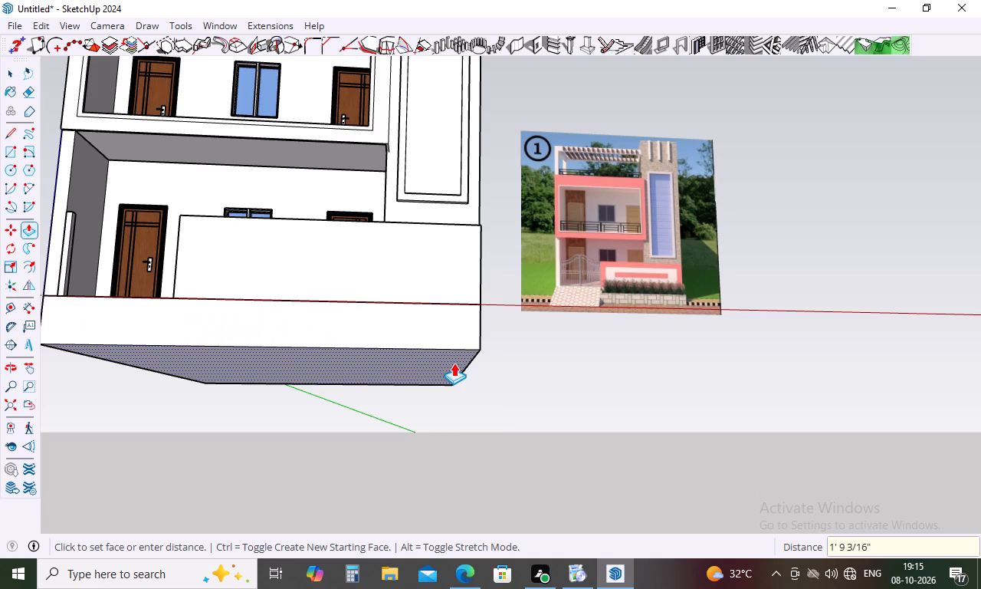
text(1')
key(Return)
scroll(599, 332, down, 5)
middle_drag(602, 334, 605, 350)
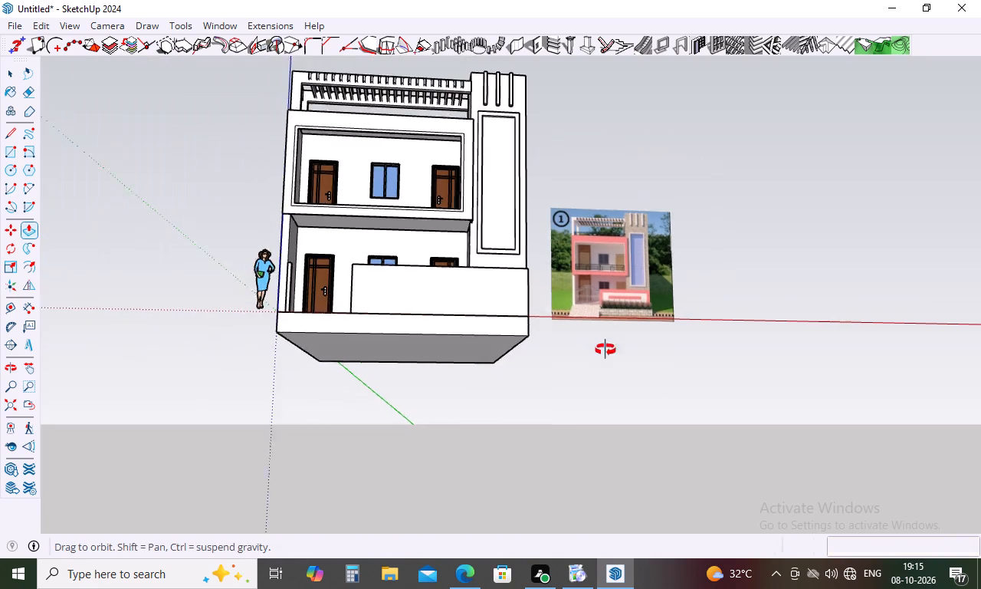
middle_drag(605, 350, 615, 518)
middle_drag(421, 390, 365, 339)
key(Escape)
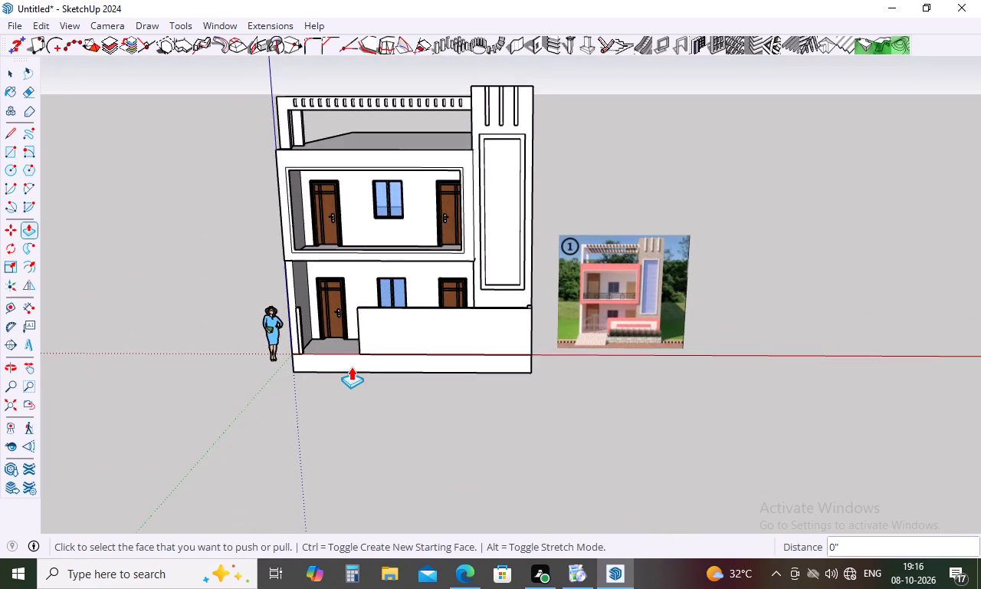
Draw a vertical line on the plinth's front face from the boundary wall's lower corner at the gate opening to the bottom edge.
key(l)
scroll(358, 357, up, 10)
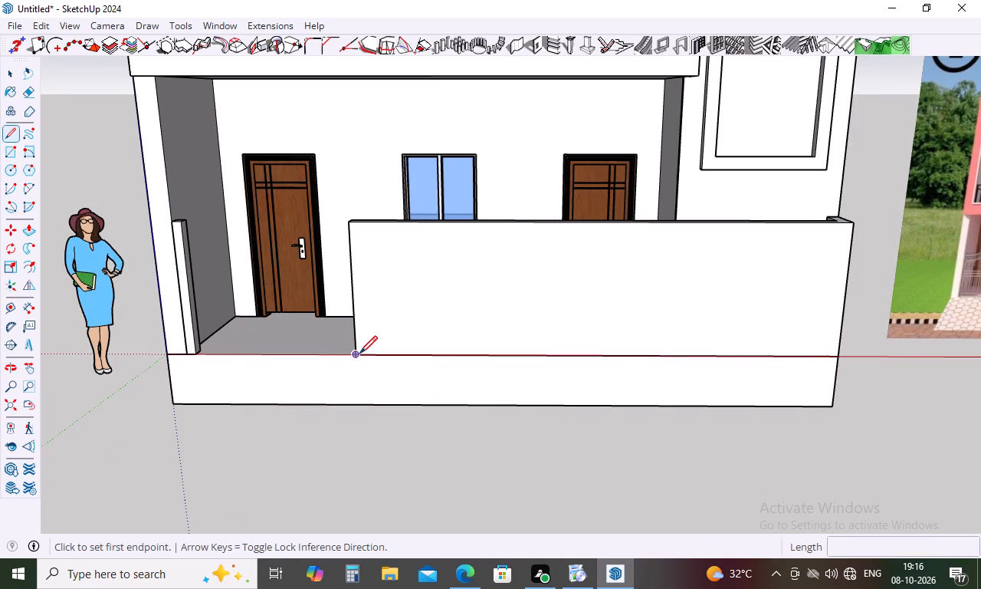
click(359, 354)
click(362, 403)
key(space)
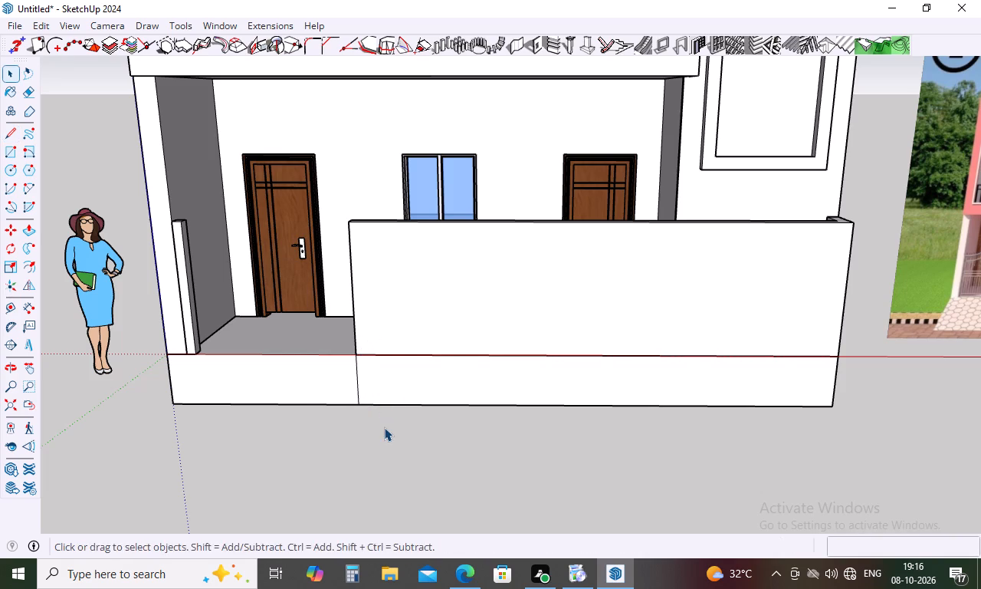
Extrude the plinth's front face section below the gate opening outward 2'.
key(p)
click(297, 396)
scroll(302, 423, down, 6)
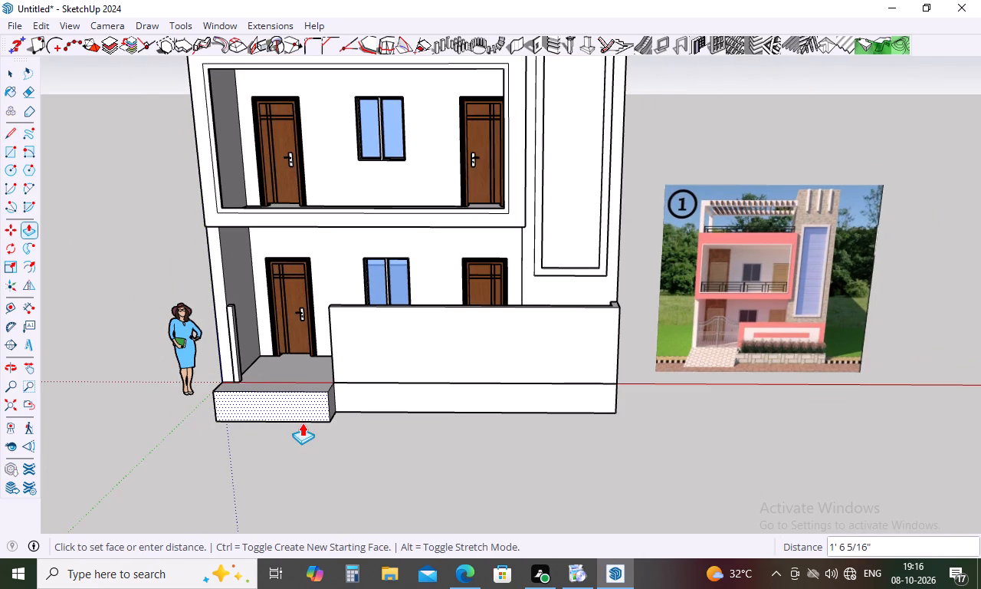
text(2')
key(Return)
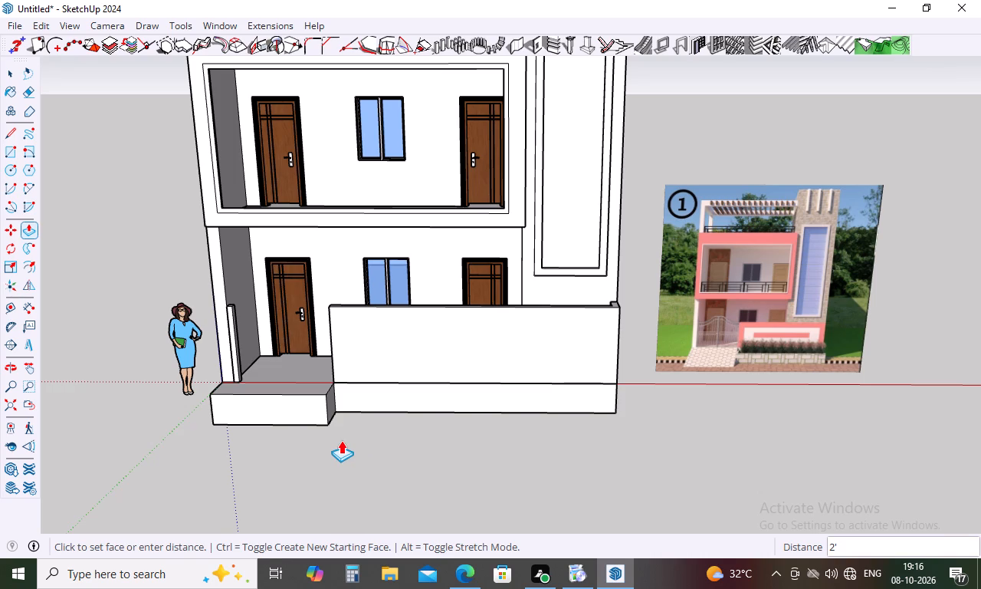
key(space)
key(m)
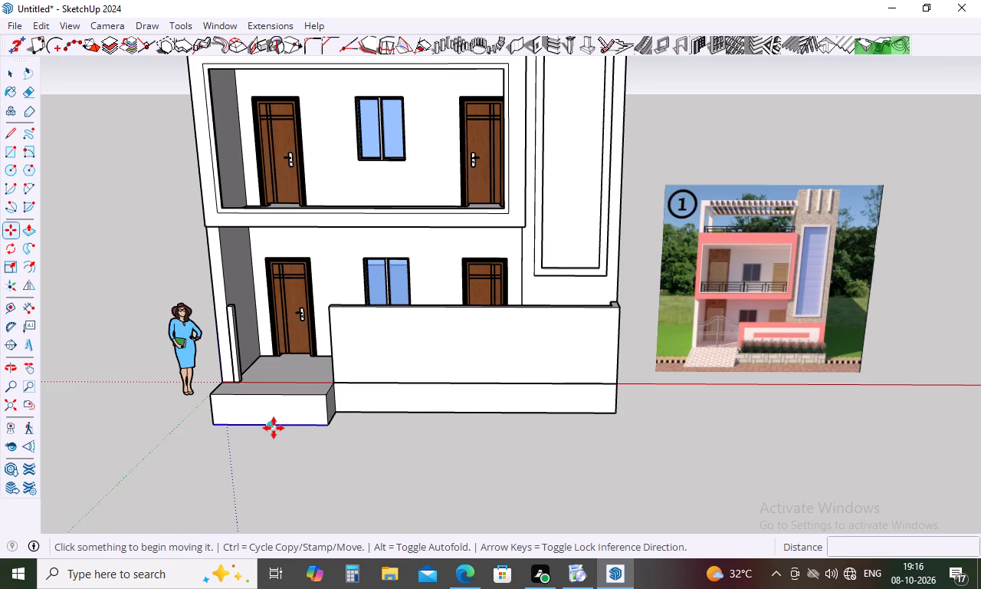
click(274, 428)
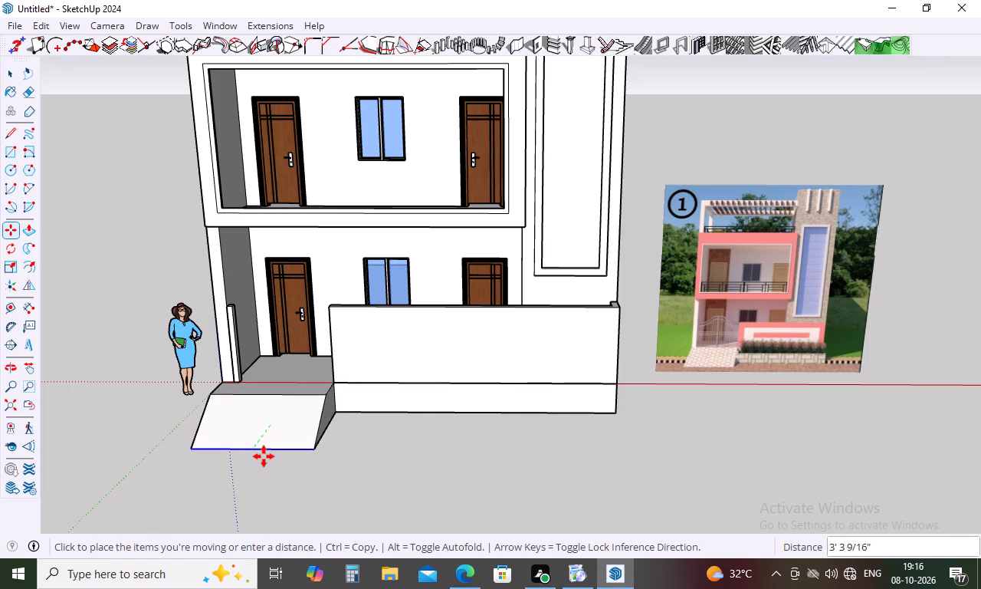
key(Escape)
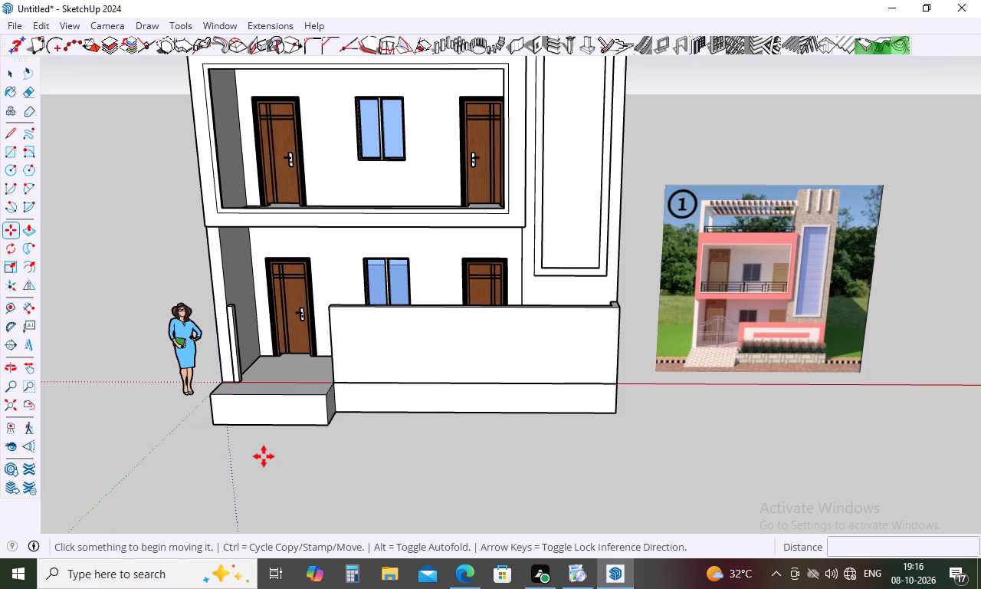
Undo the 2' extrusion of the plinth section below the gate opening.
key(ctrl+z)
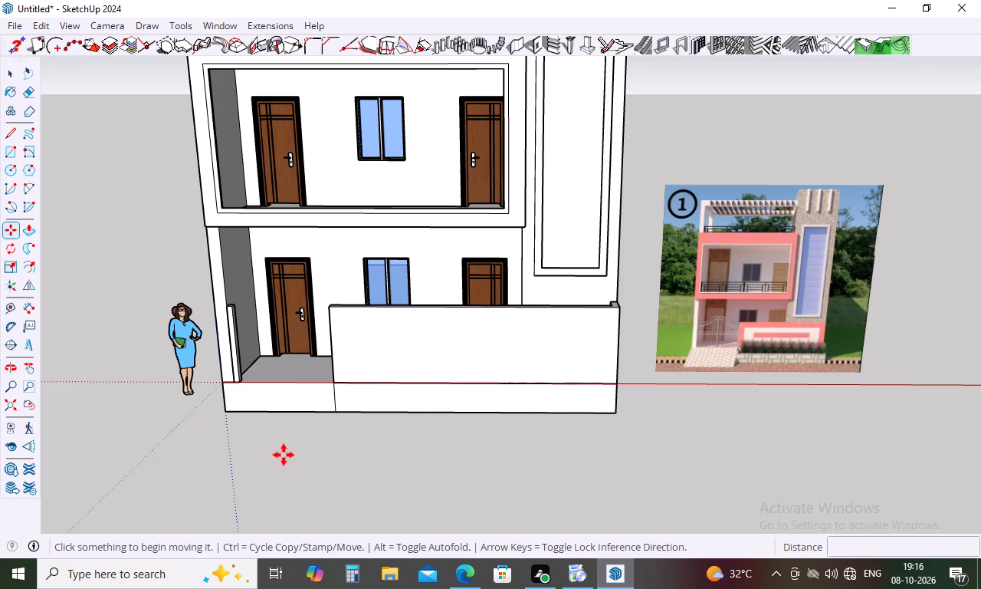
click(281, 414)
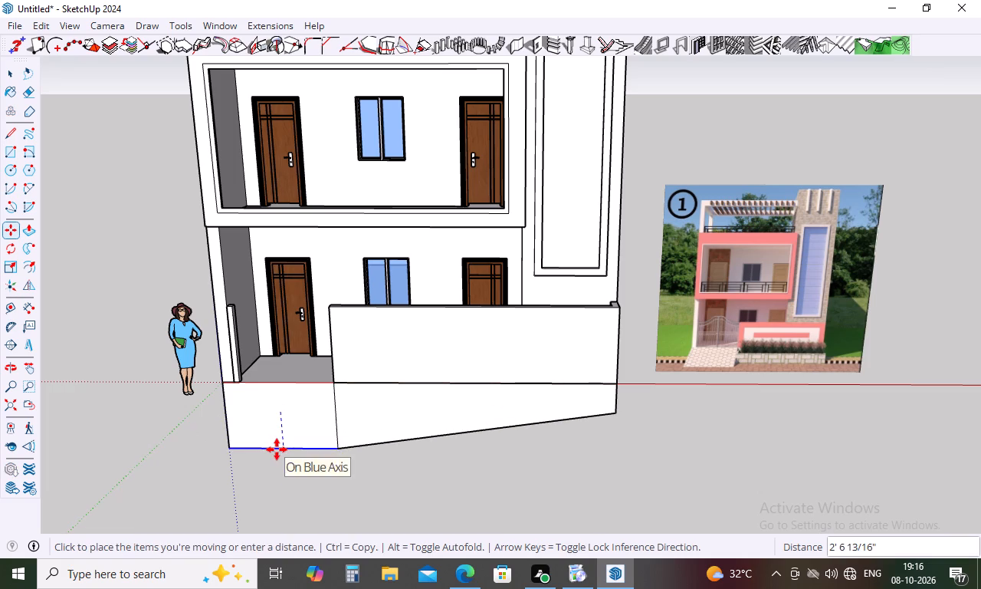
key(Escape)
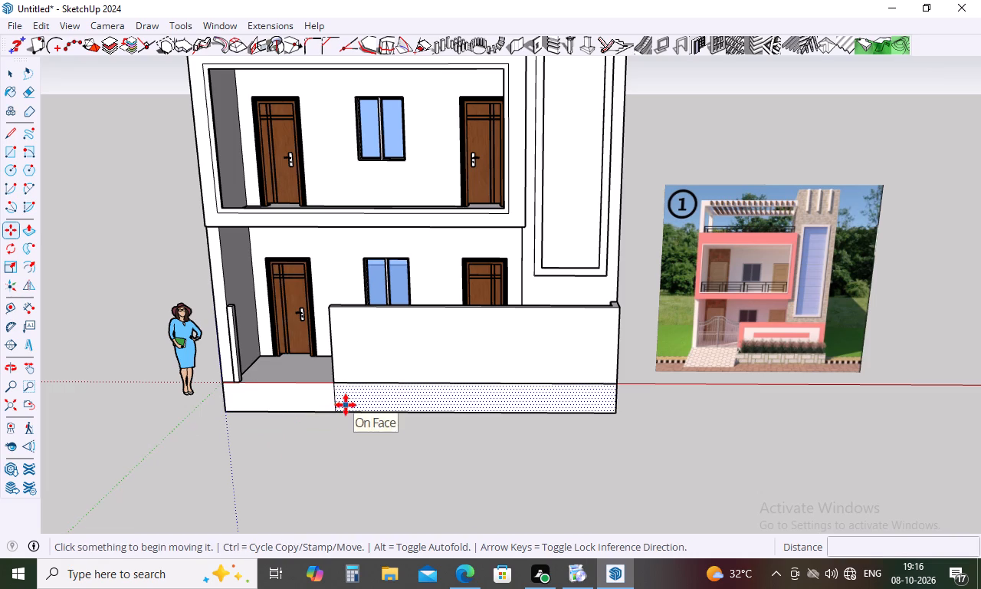
Extrude the plinth's front face section below the gate opening outward 2".
key(p)
click(303, 403)
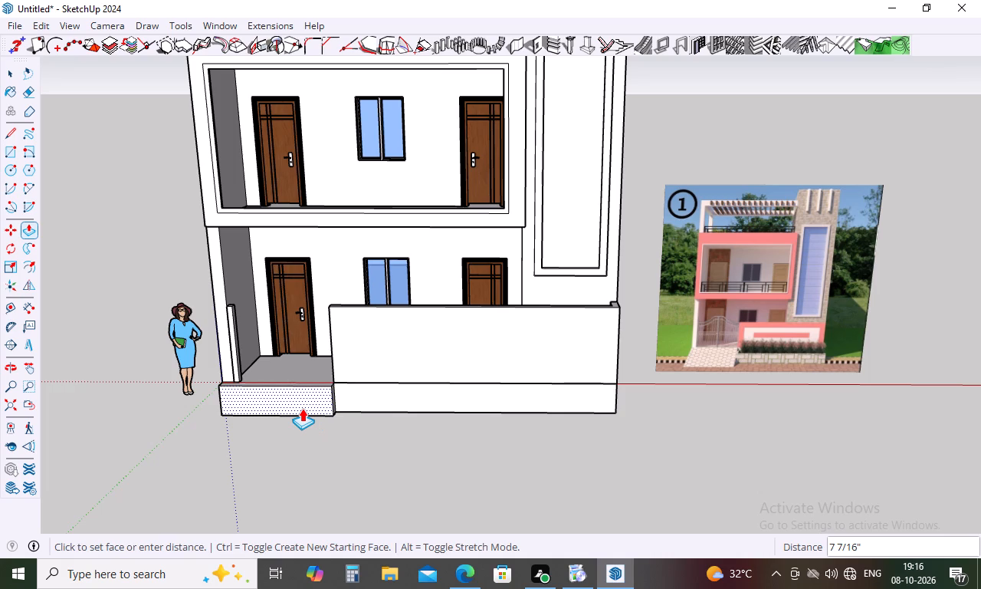
key(2)
key(Return)
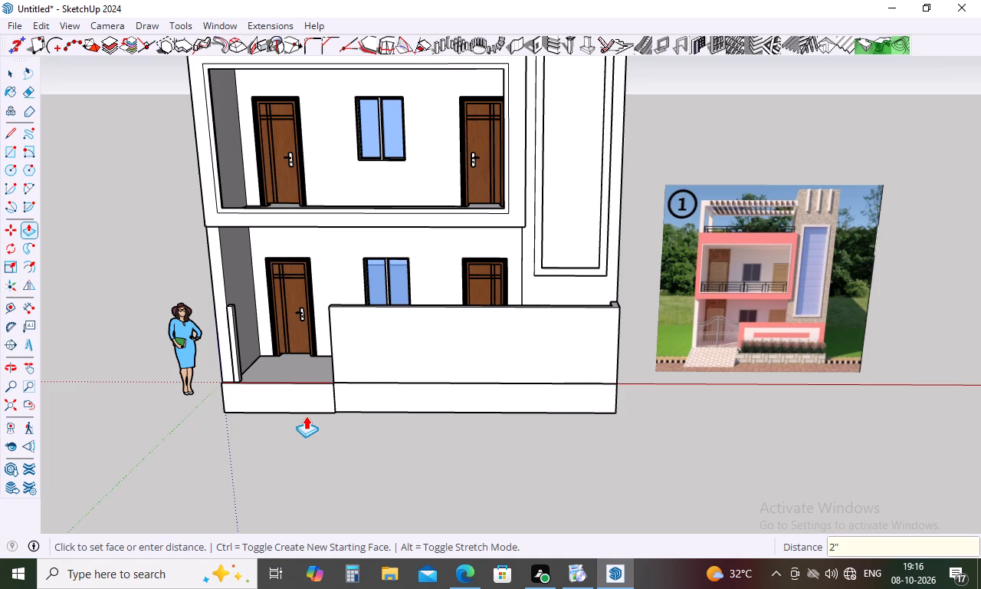
Move the bottom front edge of the plinth section below the gate opening outward 5' to form a sloped ramp.
key(space)
key(m)
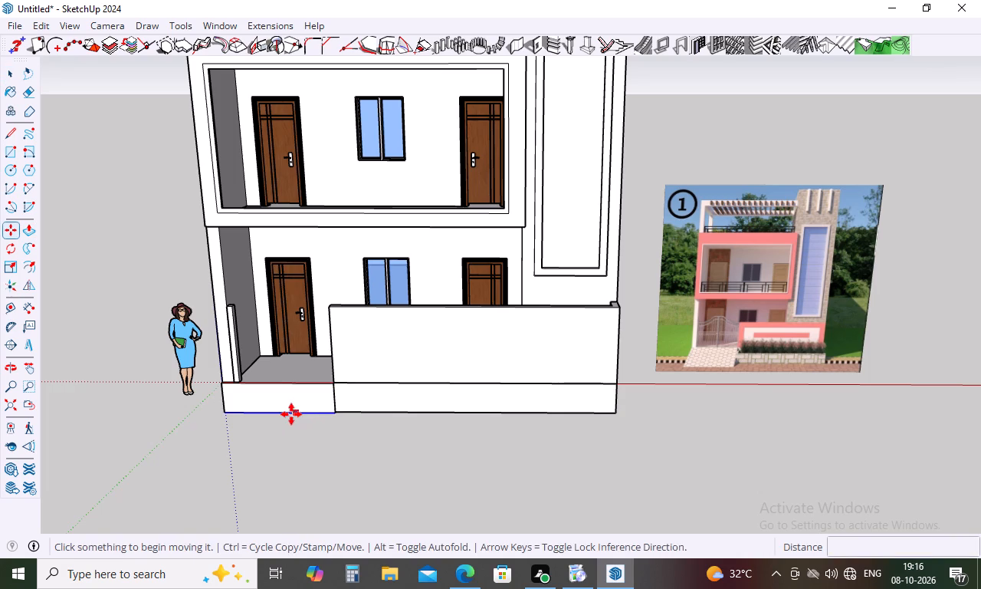
click(284, 414)
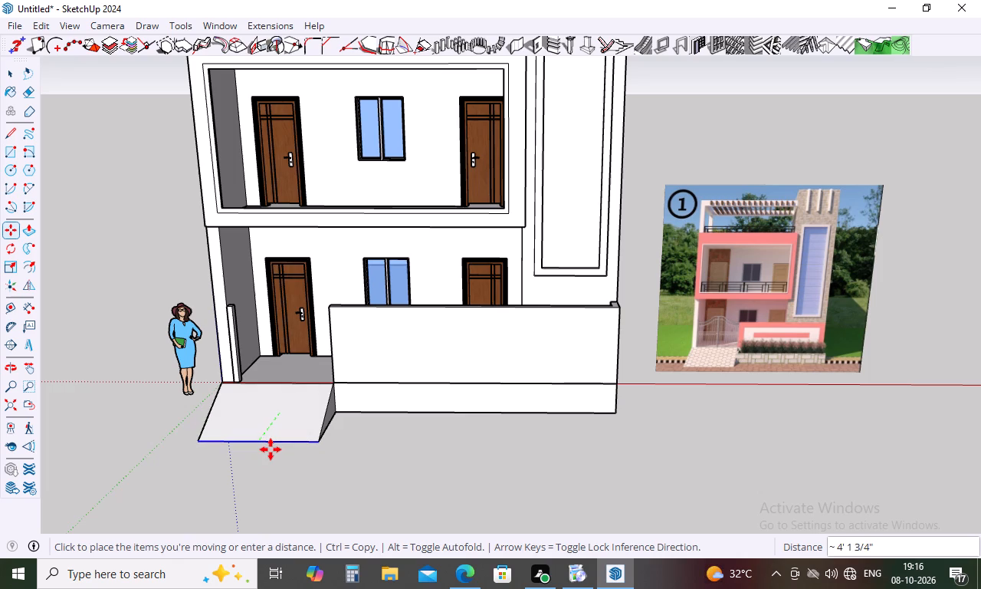
key(5)
key(apostrophe)
key(Return)
key(space)
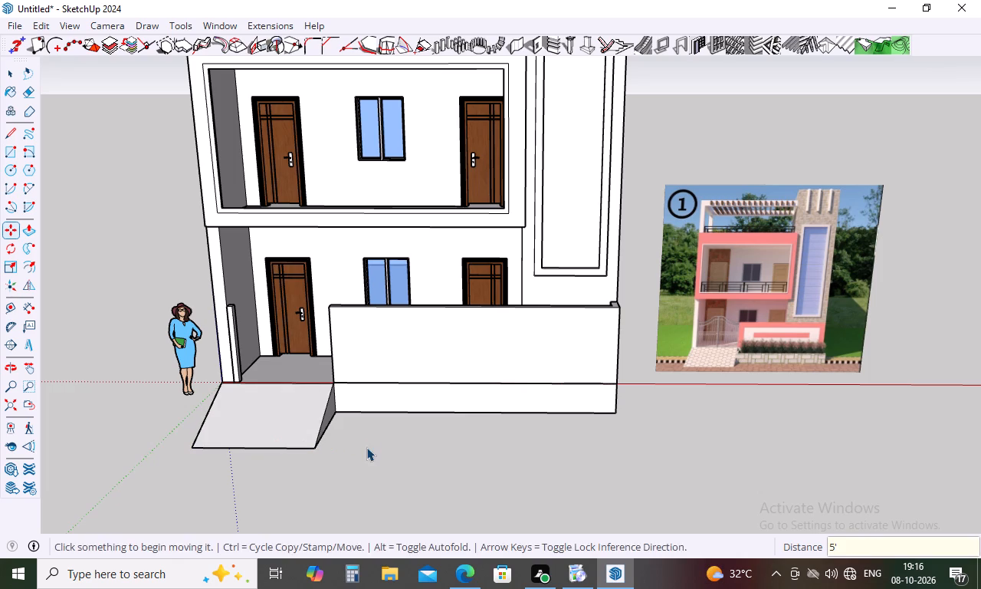
Group the whole plinth together with its entrance ramp.
middle_drag(397, 426, 275, 368)
middle_drag(275, 368, 398, 442)
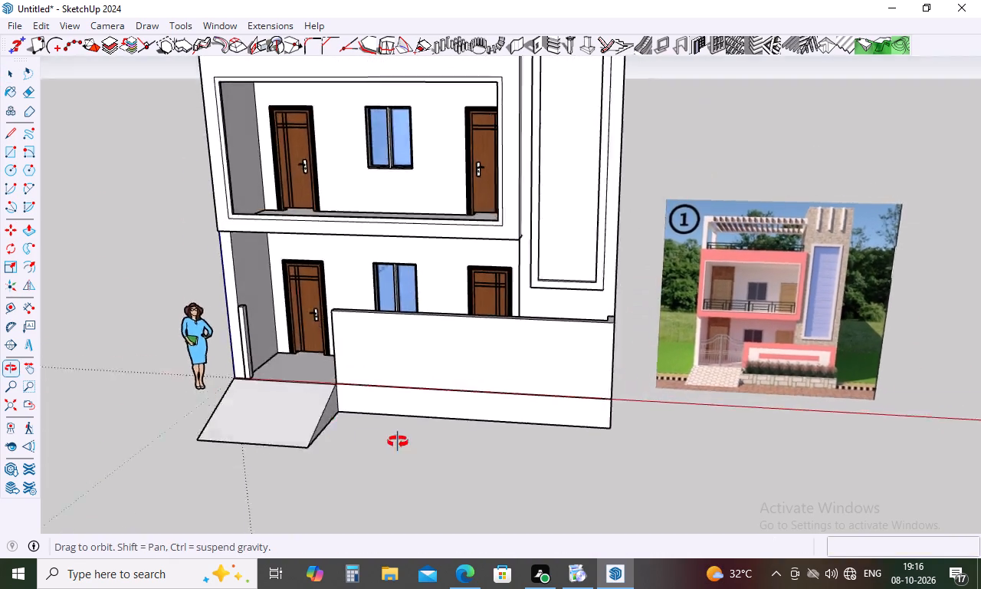
middle_drag(398, 442, 487, 413)
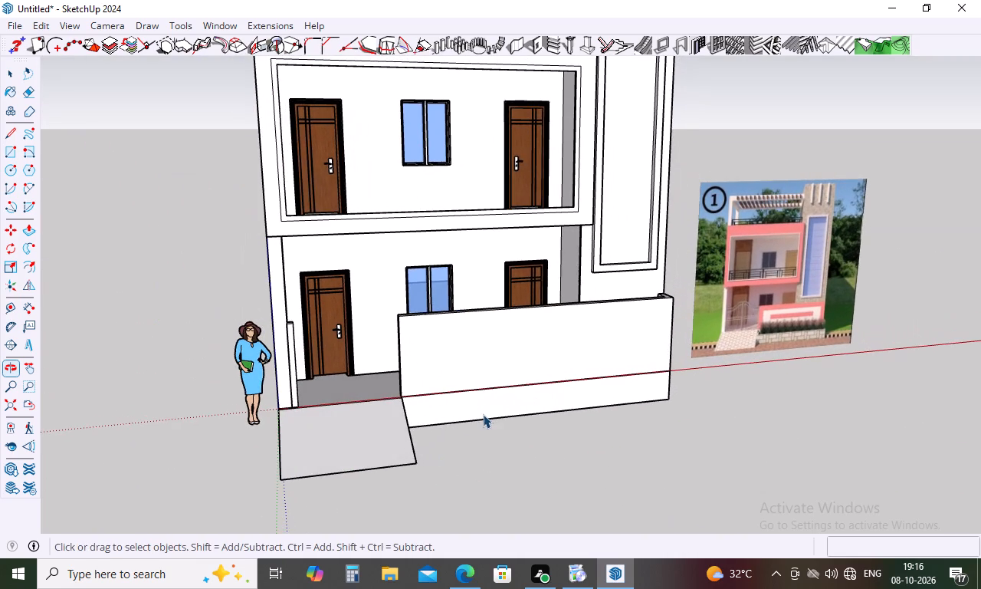
key(space)
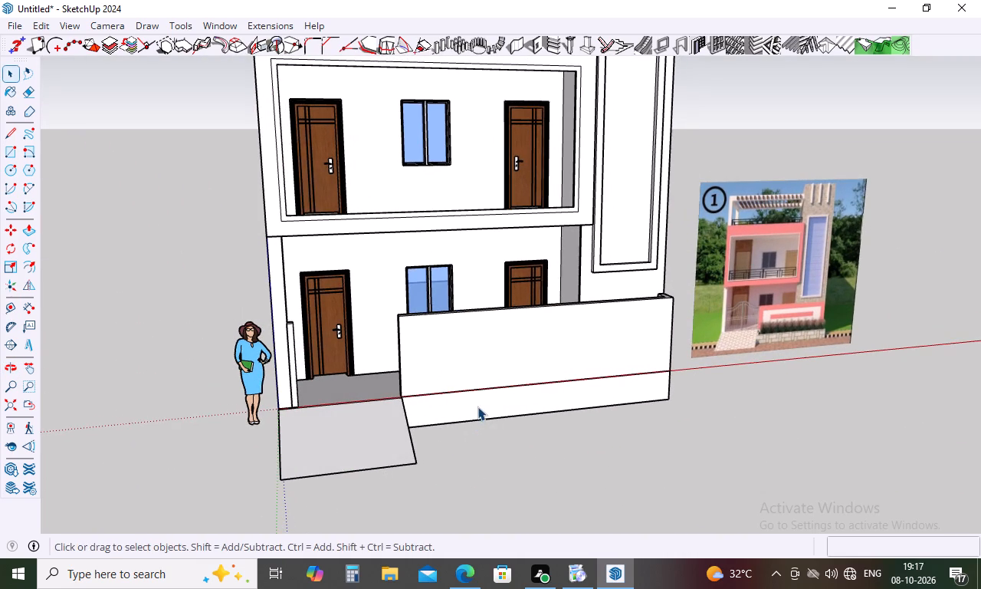
triple_click(477, 406)
triple_click(477, 406)
click(477, 406)
right_click(477, 406)
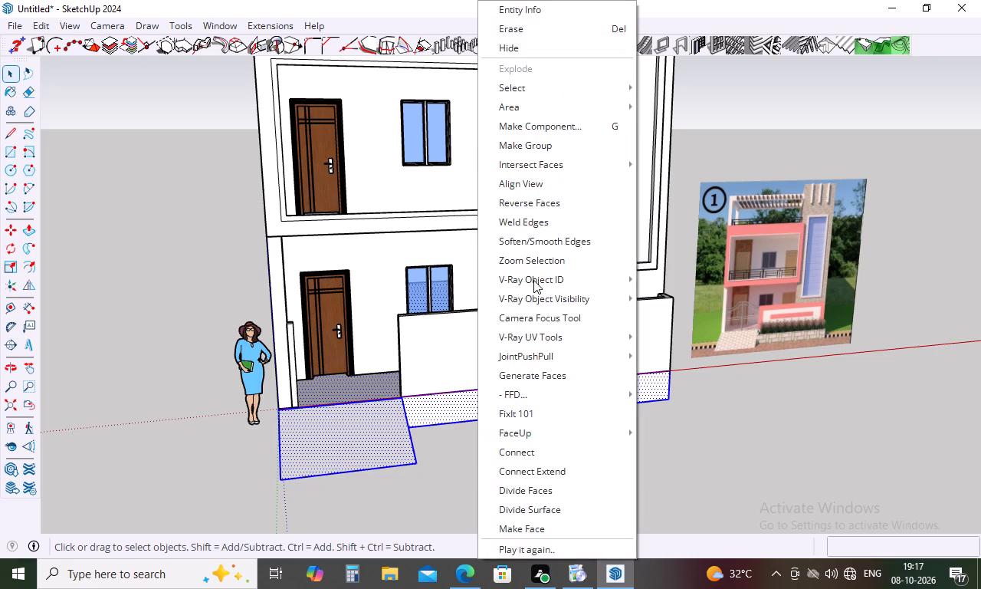
click(573, 149)
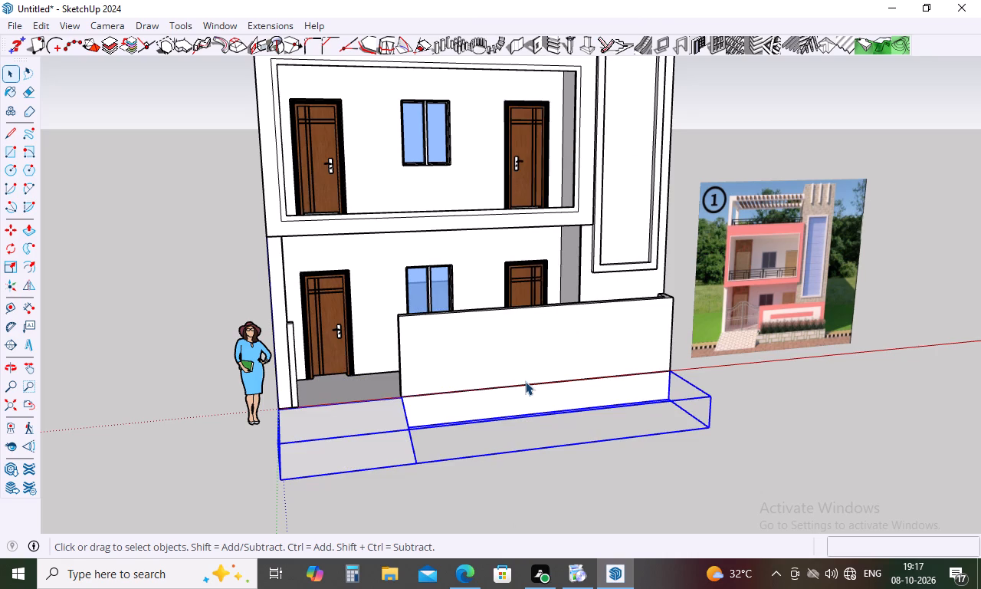
key(Escape)
Inside the boundary wall group, offset the front face inward about 7 3/4" and the resulting inner face about 1' 4 5/8".
triple_click(519, 362)
key(f)
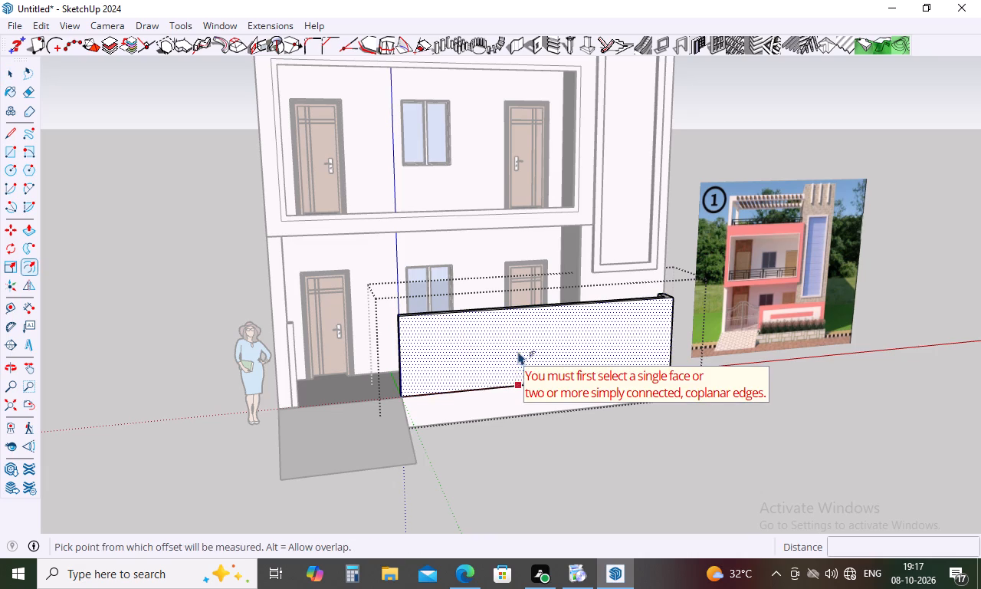
click(517, 344)
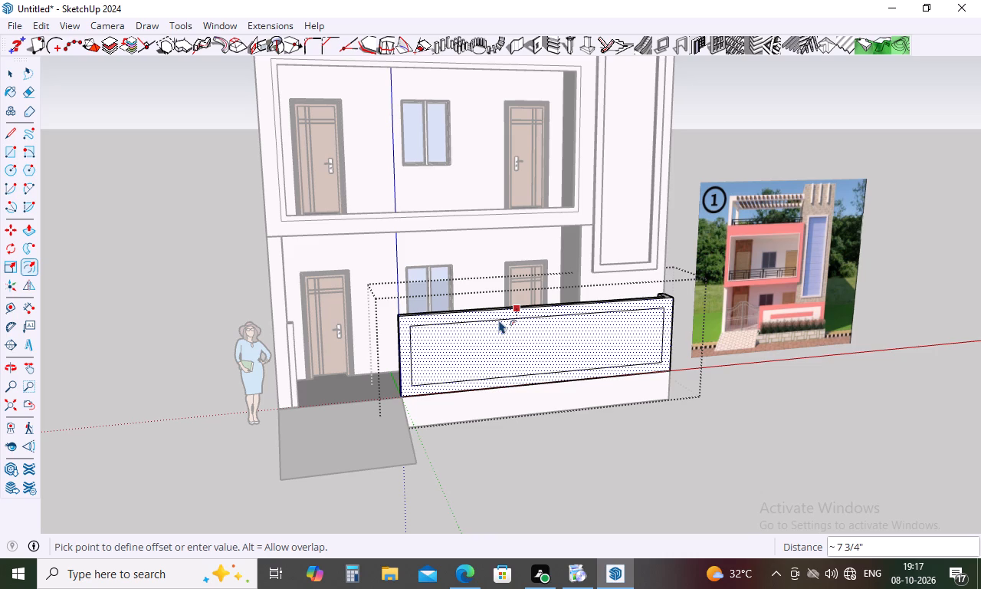
click(499, 320)
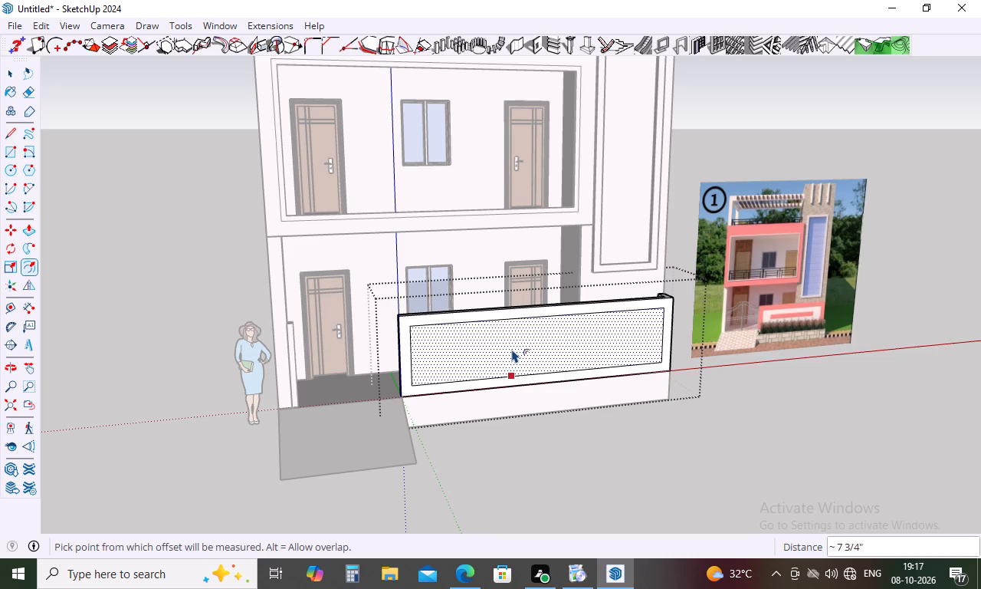
click(512, 349)
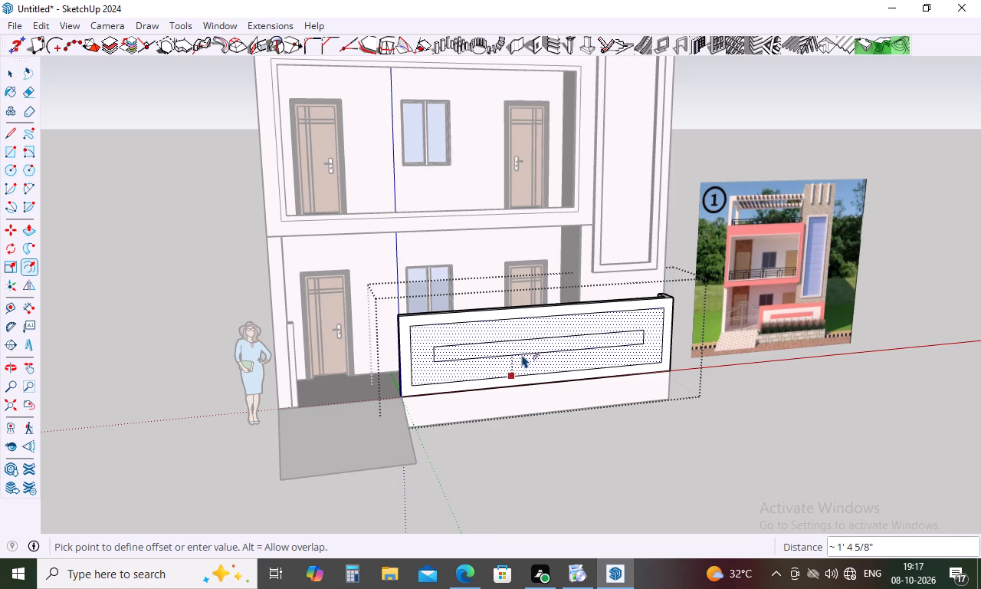
click(522, 354)
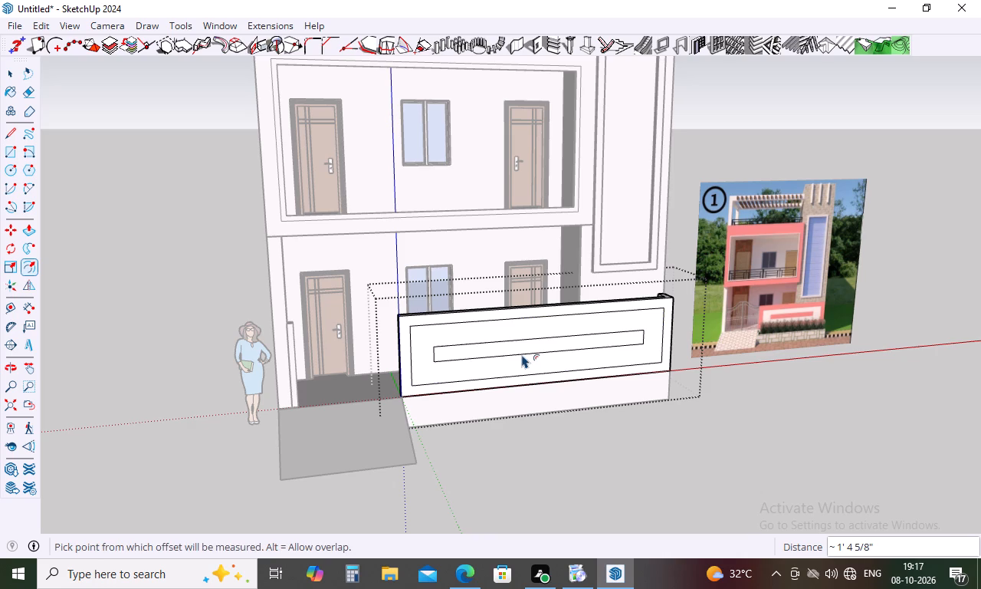
Extrude the boundary wall's outer border and its central strip outward 2" each.
key(space)
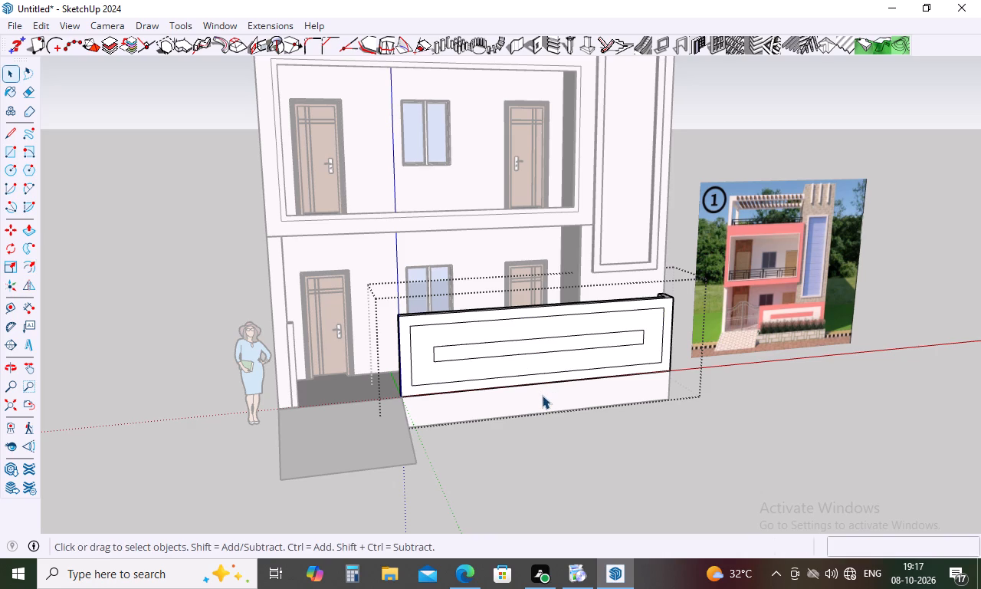
key(p)
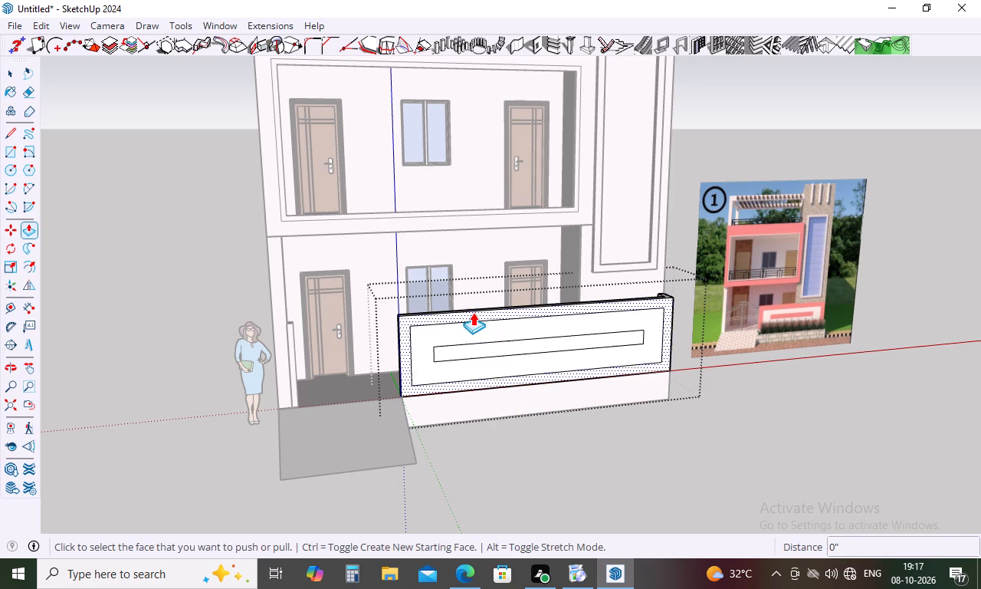
click(474, 317)
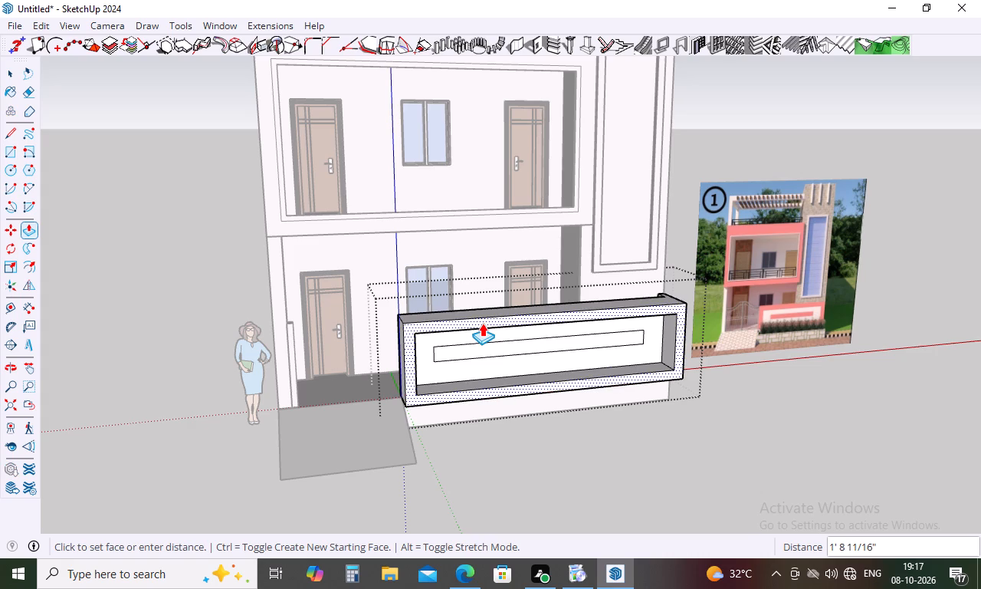
key(2)
key(Return)
double_click(480, 347)
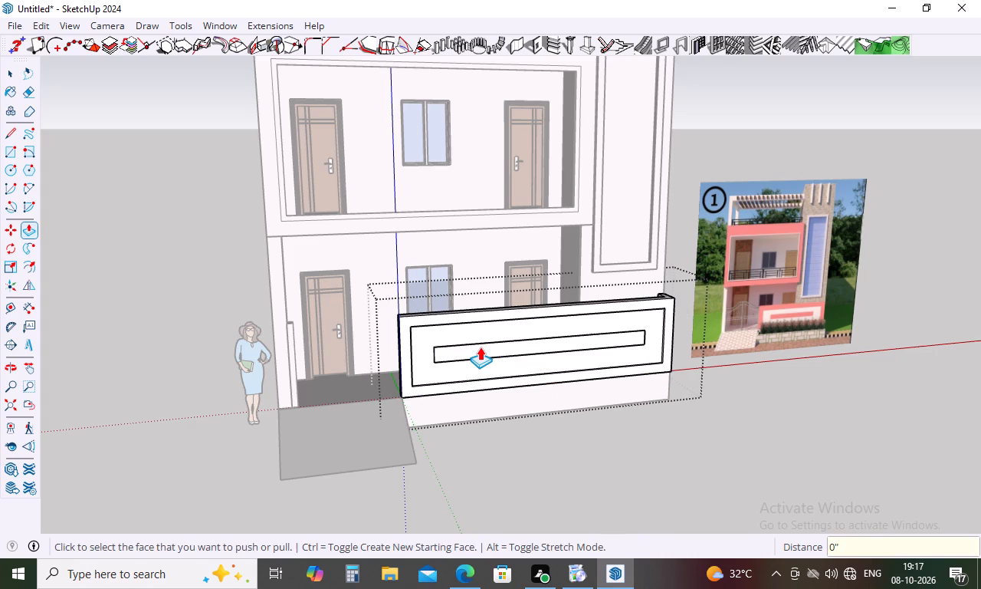
Examine the boundary wall's front panel and the entrance ramp from the front and both sides of the house.
middle_drag(559, 415, 373, 293)
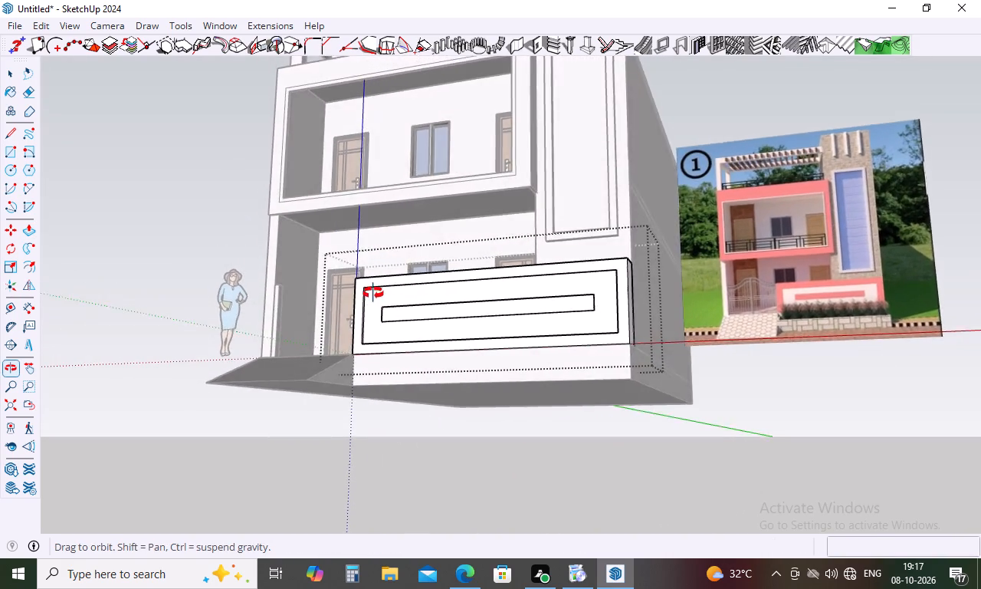
middle_drag(373, 293, 272, 443)
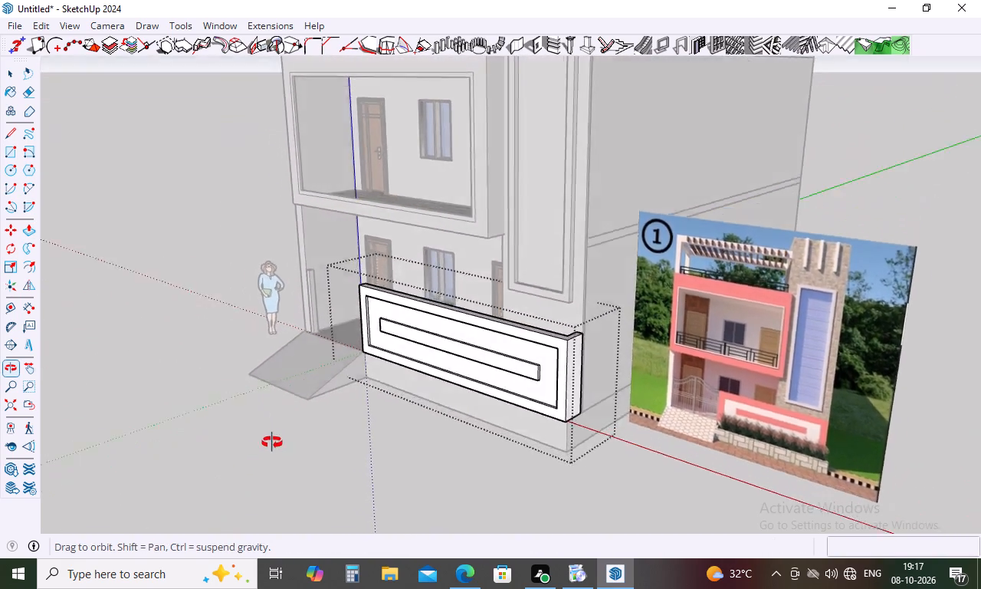
middle_drag(272, 443, 592, 413)
key(Escape)
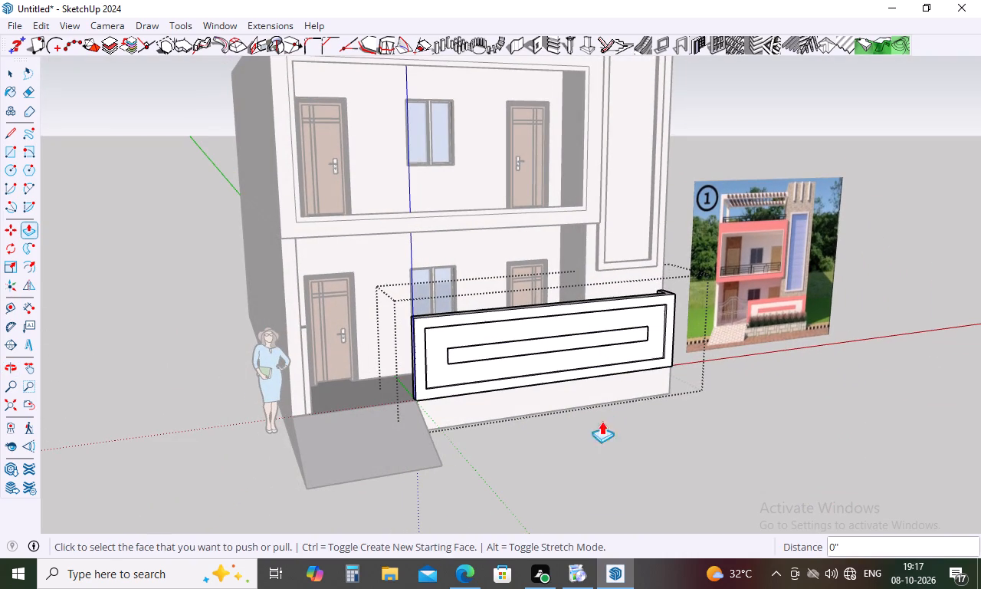
key(space)
scroll(438, 456, down, 3)
middle_drag(441, 453, 608, 417)
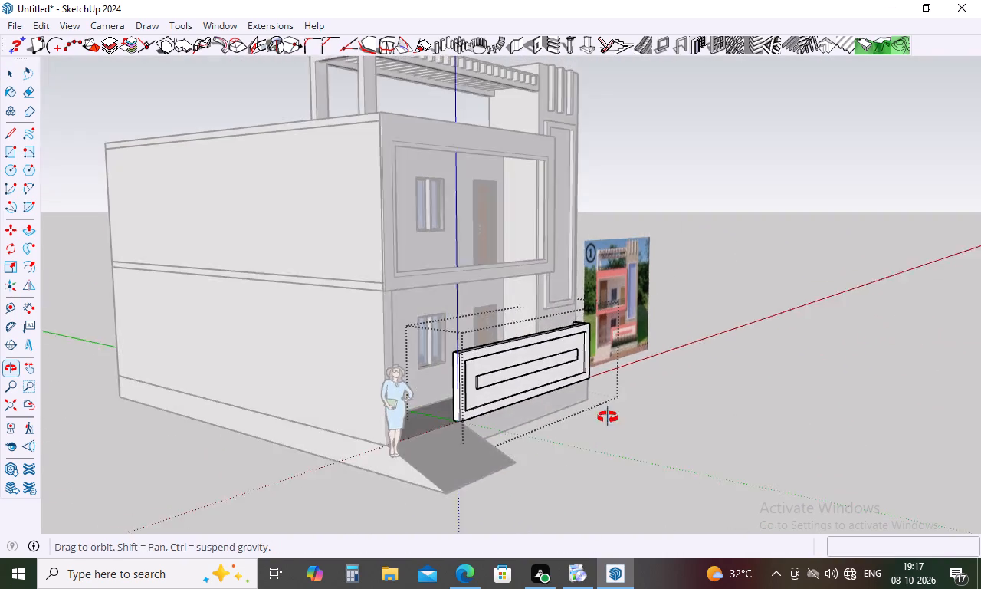
middle_drag(608, 417, 625, 390)
middle_drag(482, 424, 648, 436)
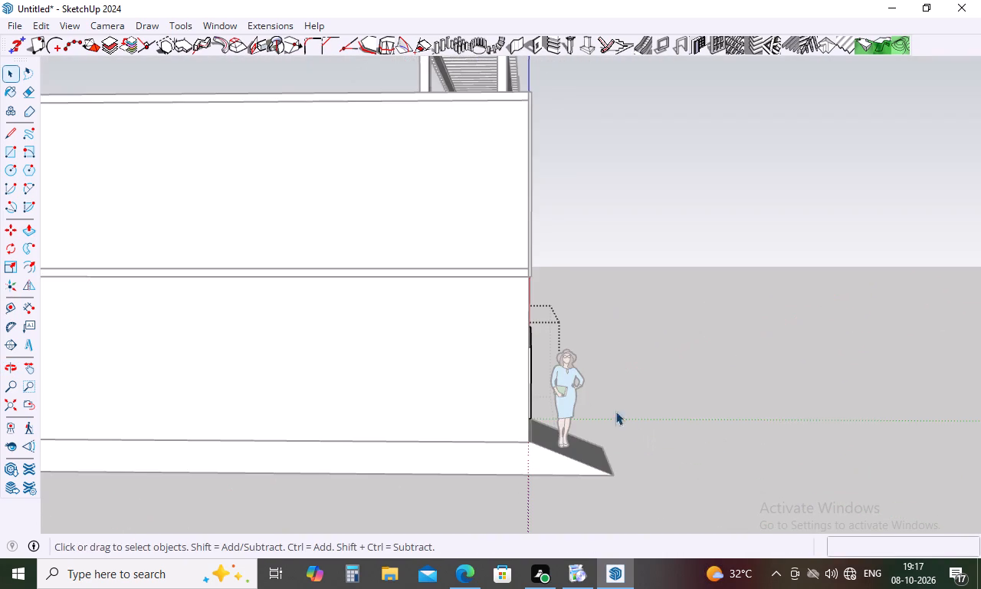
scroll(530, 384, up, 4)
middle_drag(530, 383, 474, 384)
key(space)
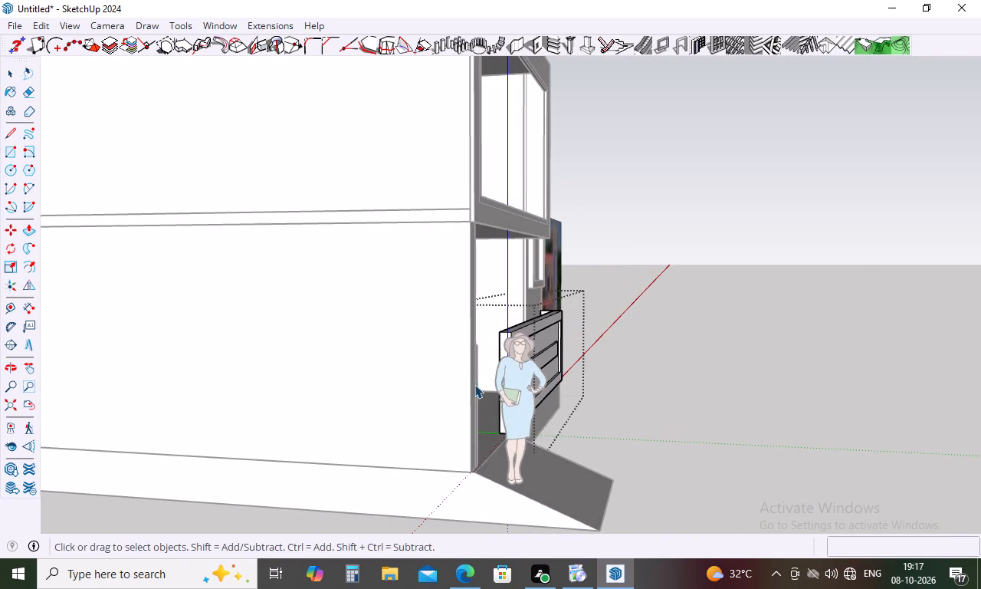
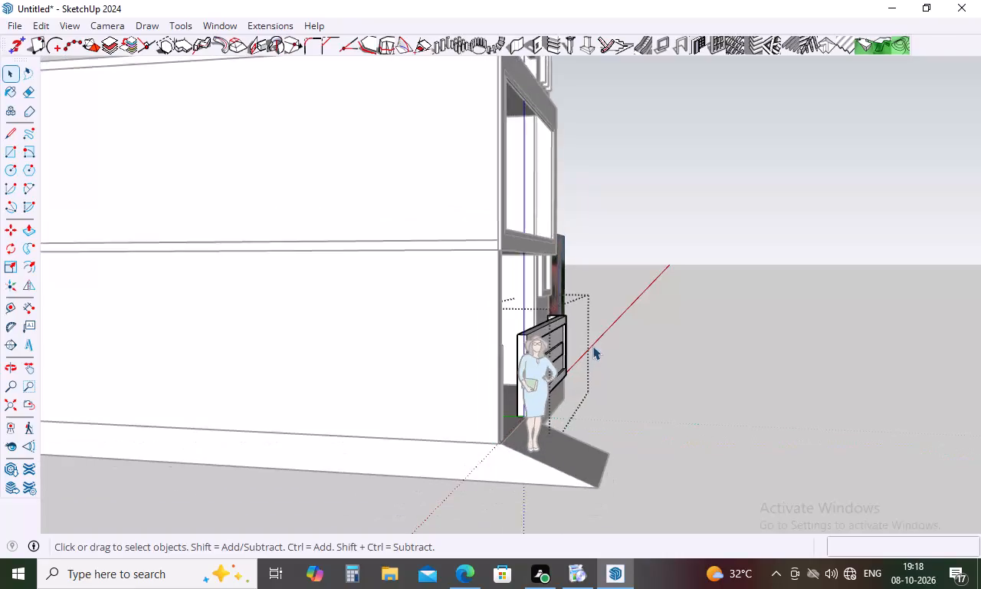
Delete the scale figure of the woman standing beside the entrance ramp.
middle_drag(649, 349, 190, 379)
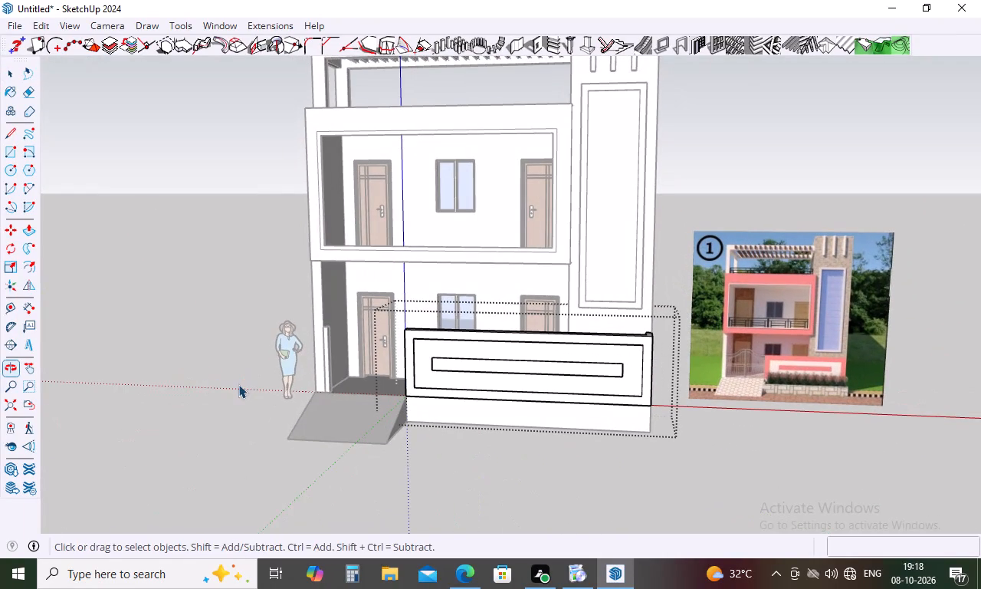
key(space)
click(279, 355)
click(279, 355)
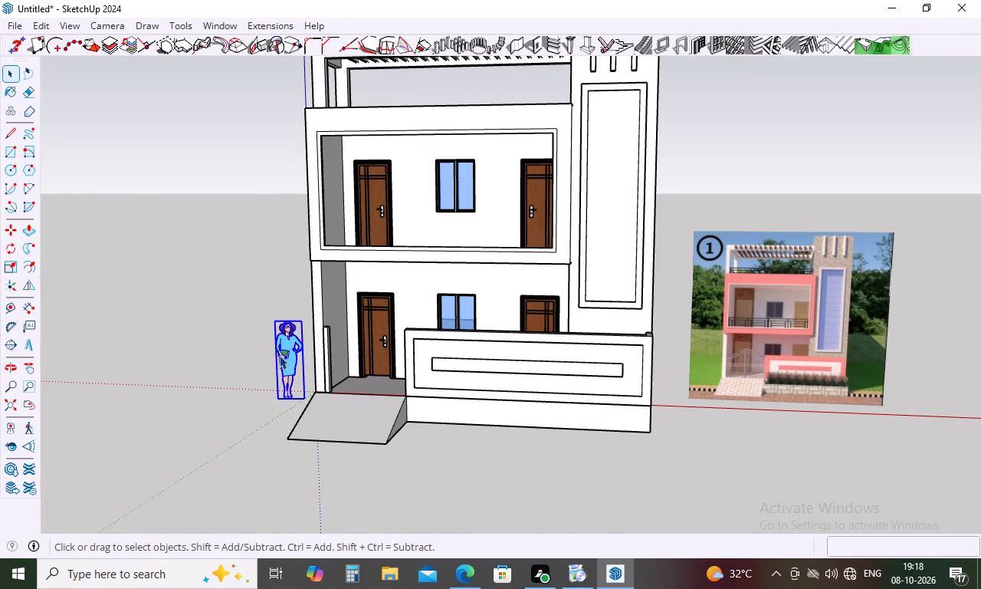
key(Delete)
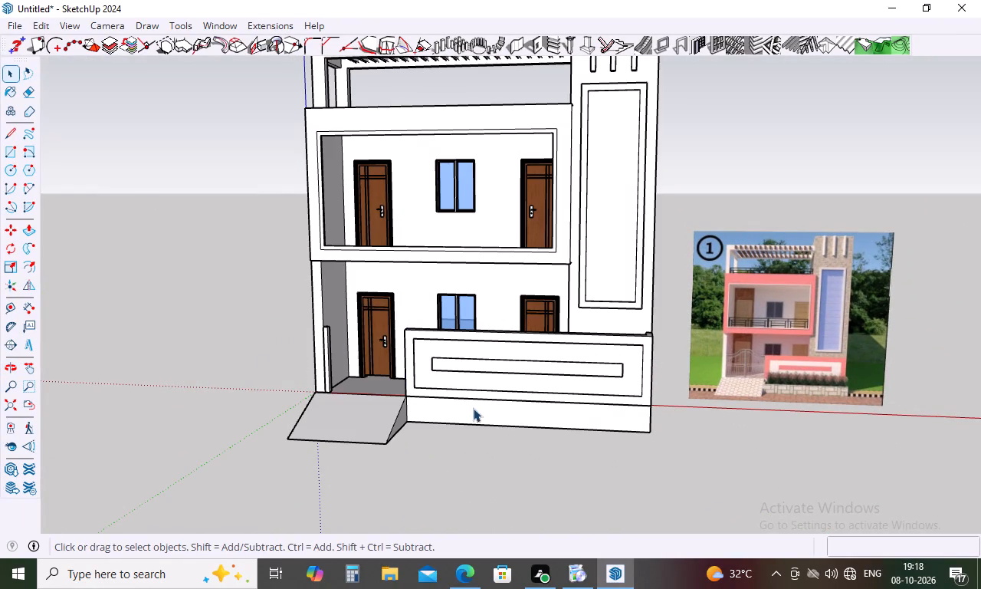
Look through the railing designs in the MAJ Rail extension for one that suits the balcony, without drawing a rail.
middle_drag(499, 441, 501, 439)
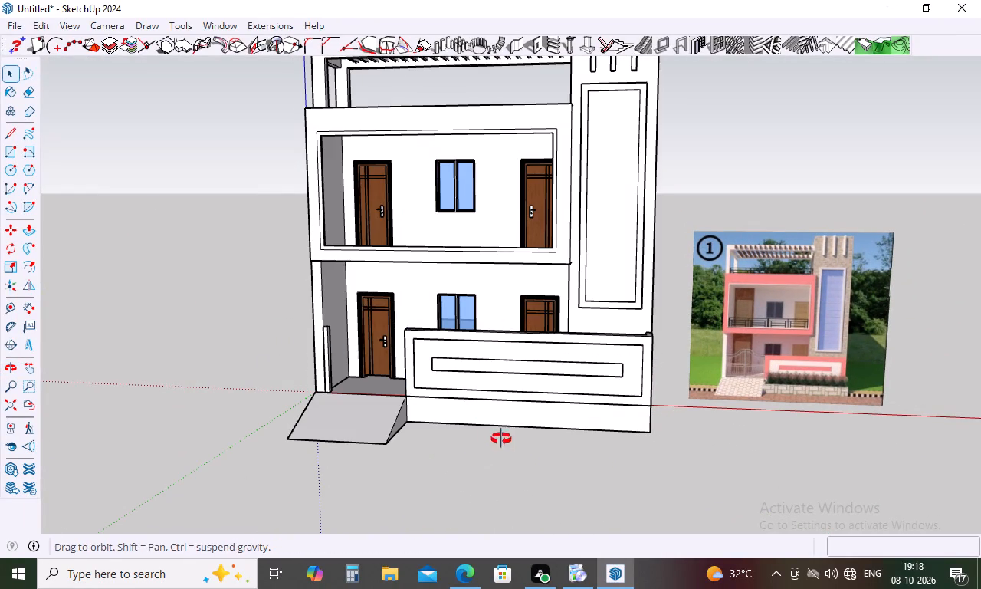
middle_drag(501, 439, 561, 408)
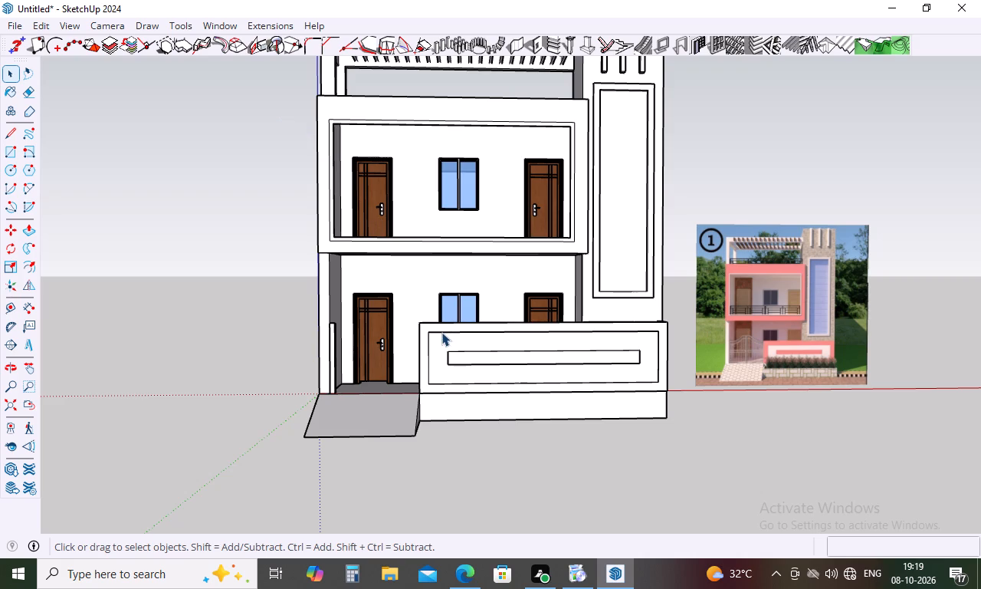
key(Escape)
click(257, 20)
click(312, 222)
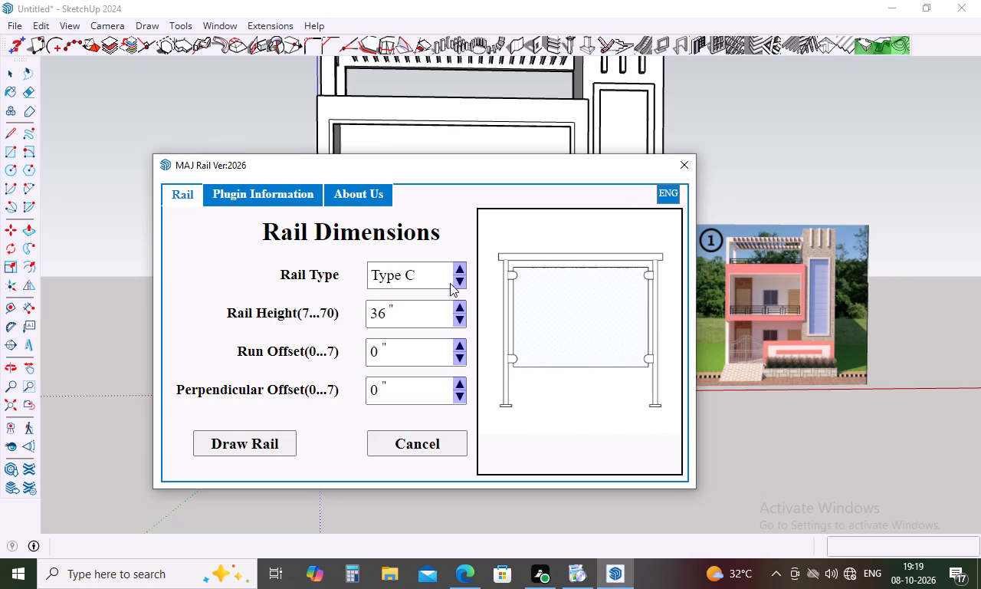
click(460, 268)
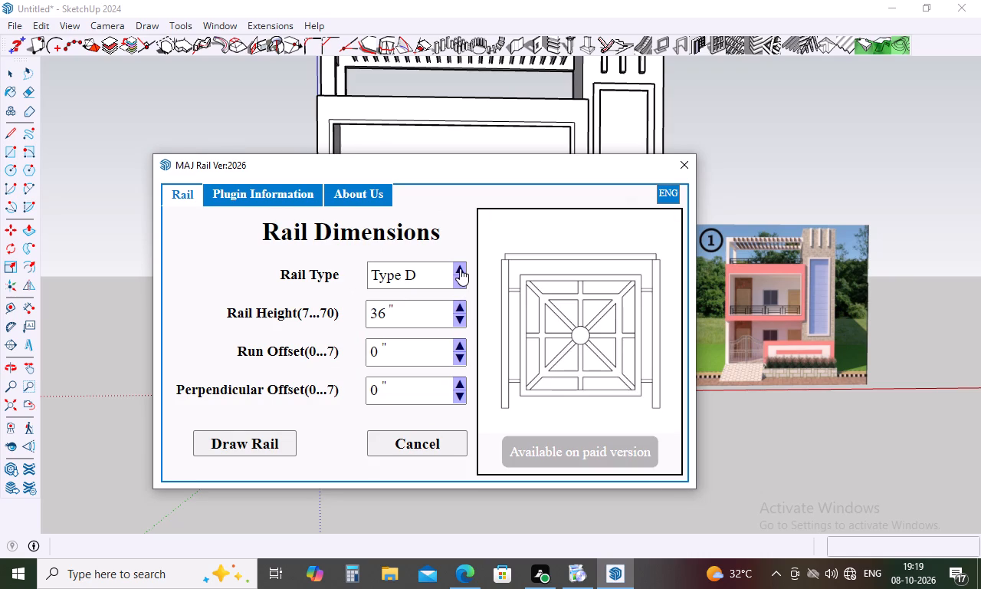
click(459, 281)
click(459, 281)
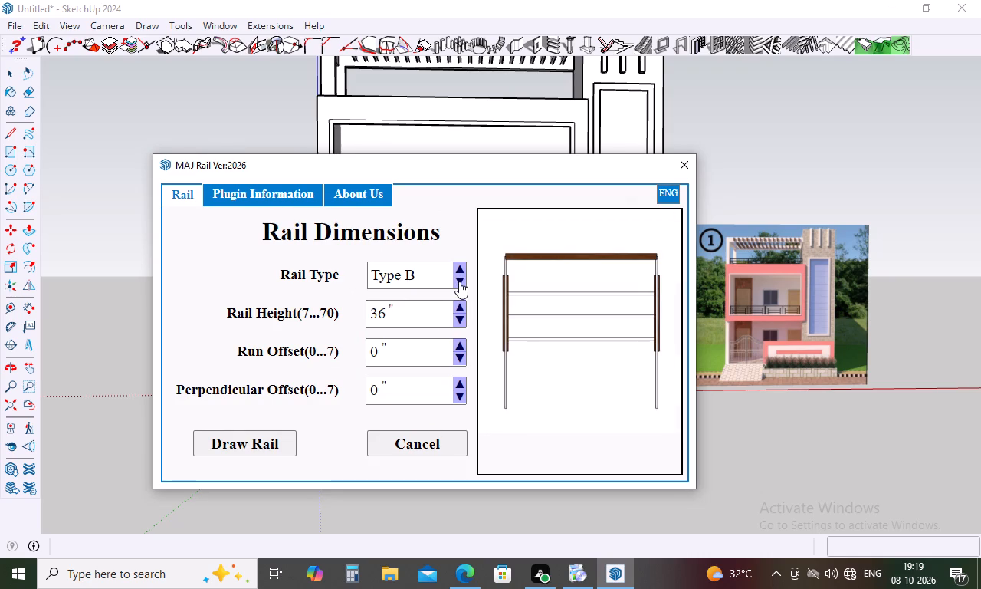
click(459, 281)
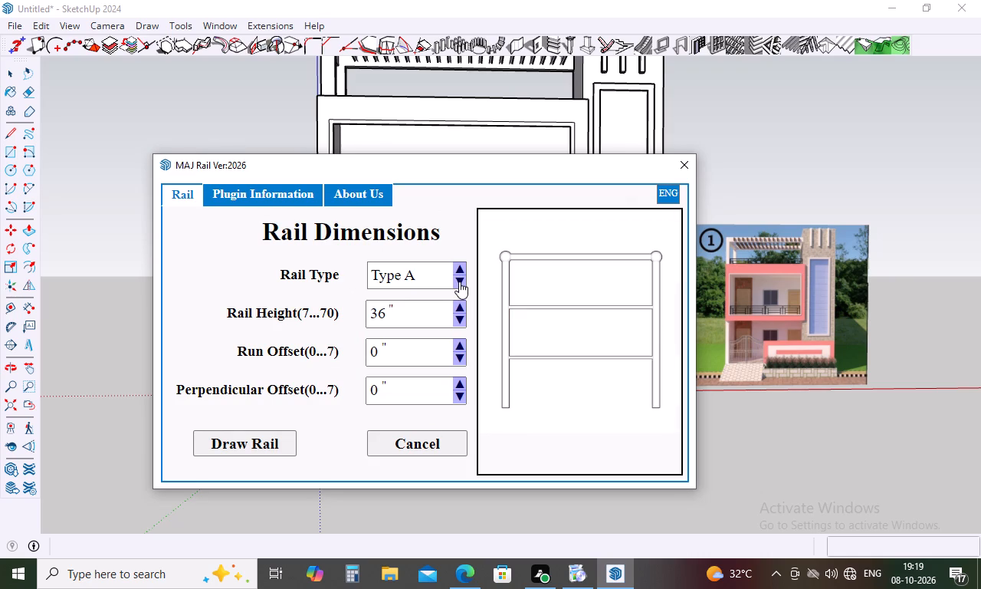
click(459, 277)
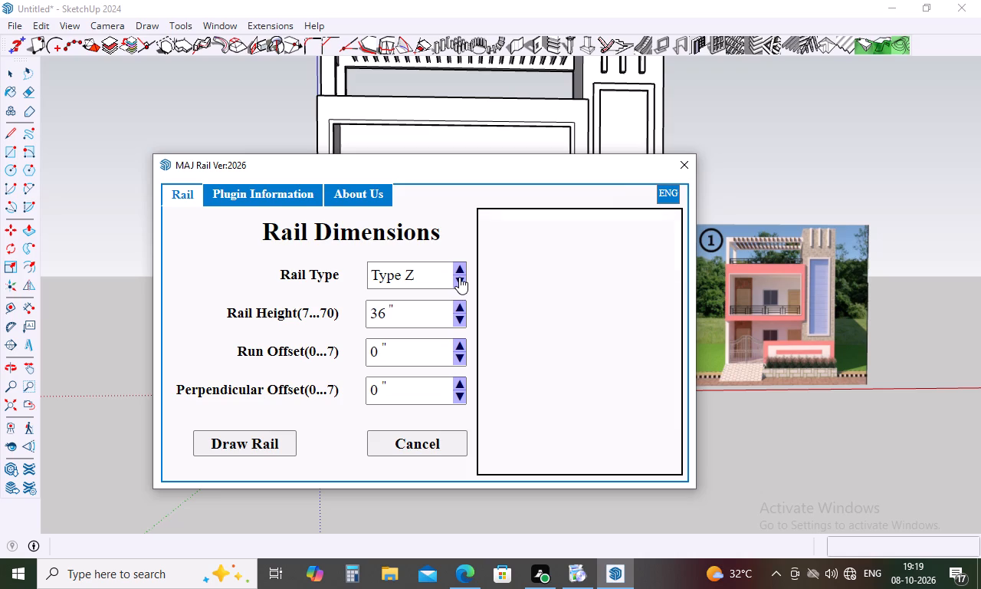
click(459, 277)
click(459, 277)
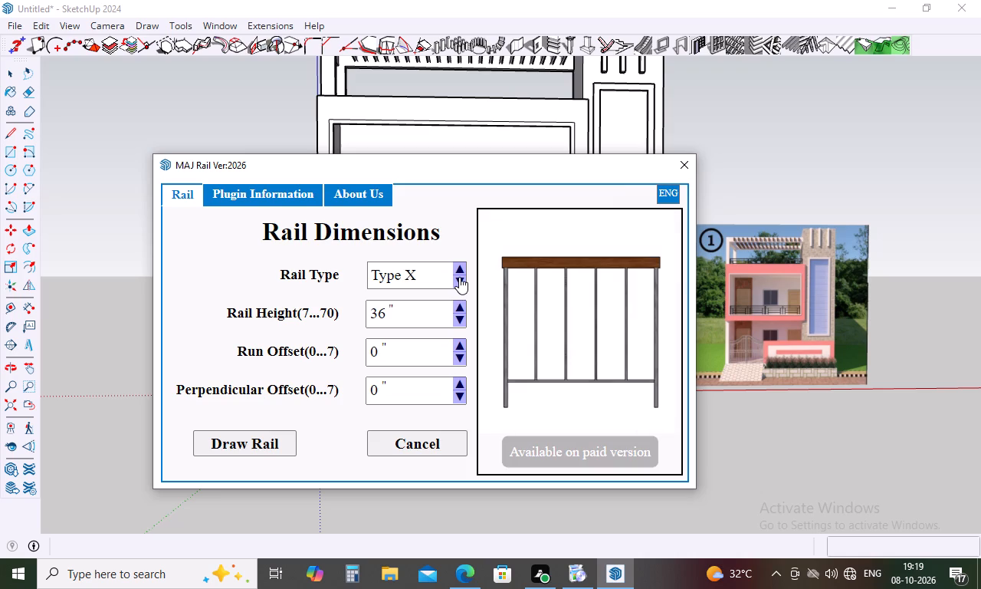
click(459, 277)
double_click(459, 277)
click(459, 277)
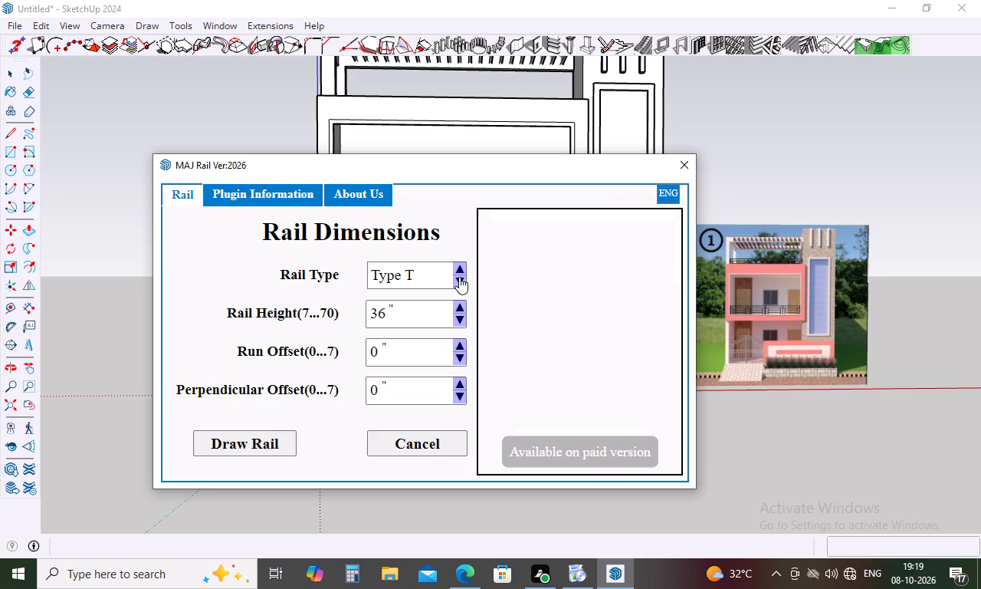
click(459, 277)
triple_click(459, 277)
triple_click(459, 277)
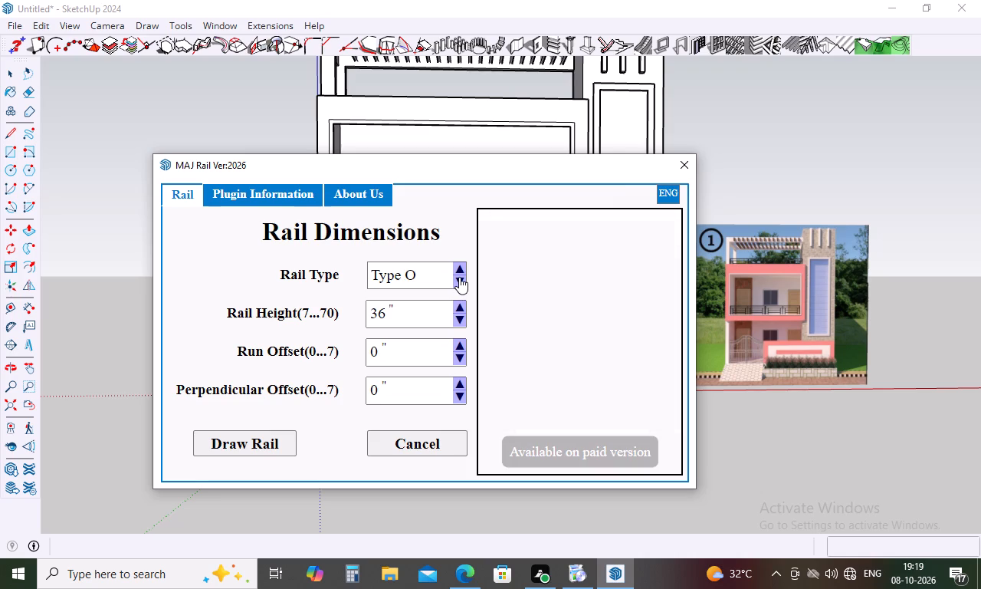
triple_click(459, 277)
click(459, 277)
triple_click(459, 277)
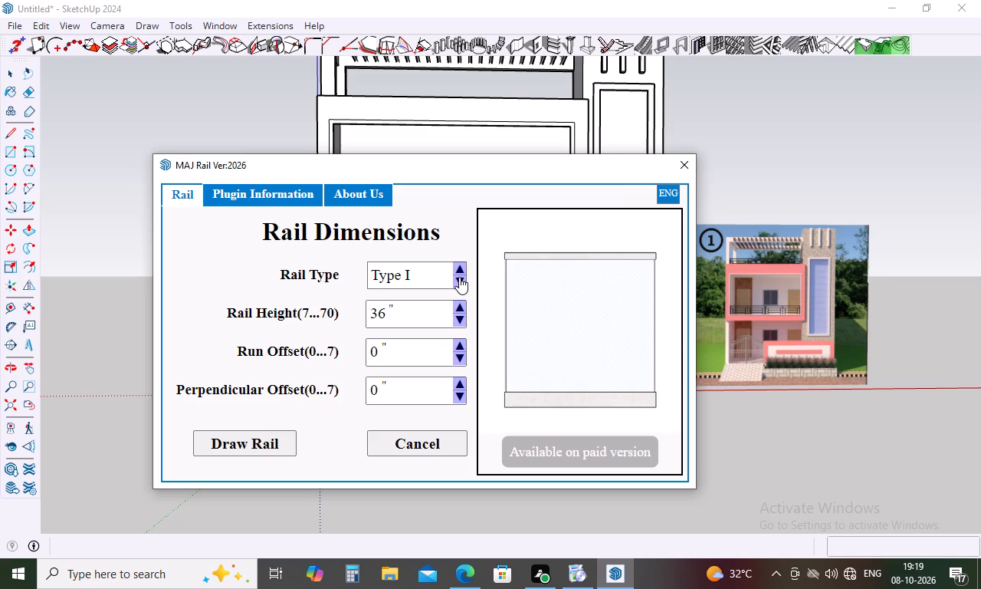
triple_click(459, 277)
click(459, 277)
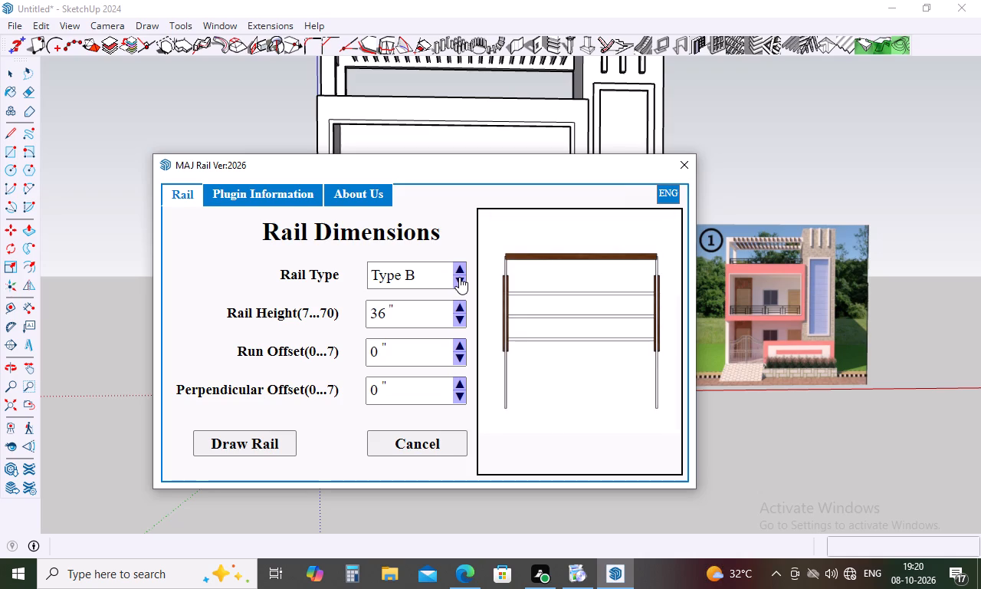
key(Escape)
click(681, 163)
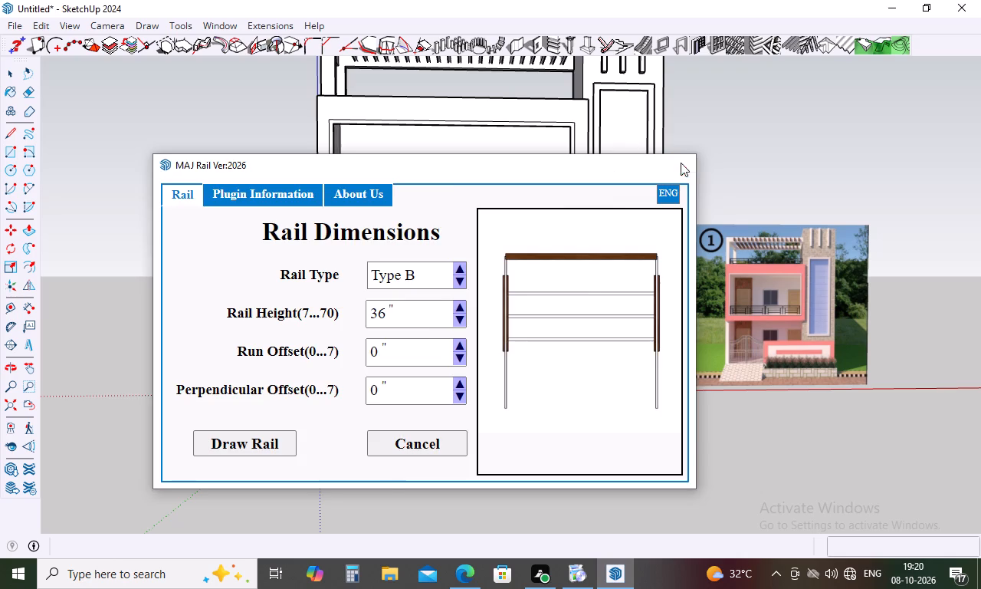
Make the FenceMaker tools available in the workspace.
right_click(705, 21)
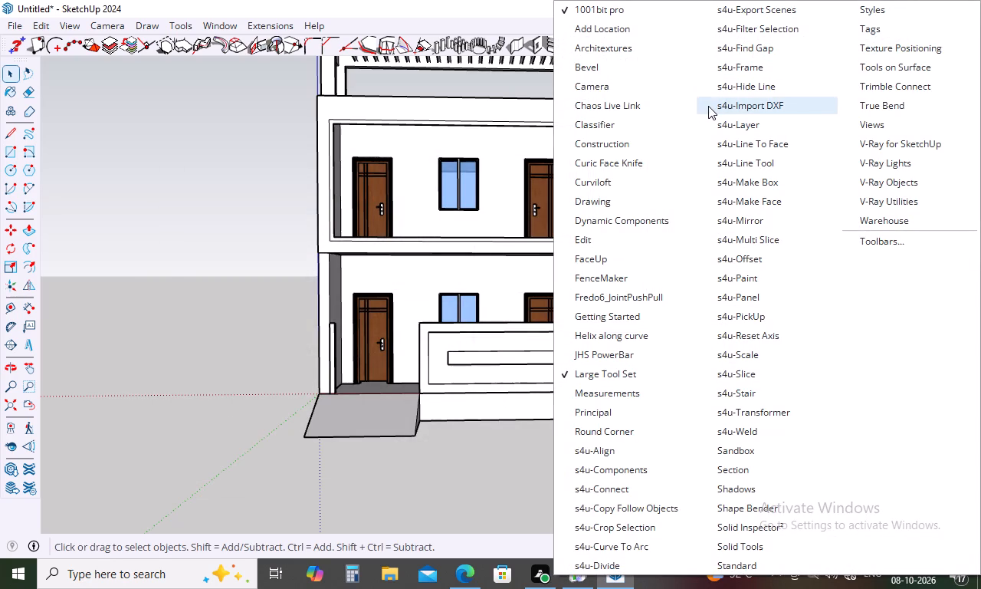
click(629, 279)
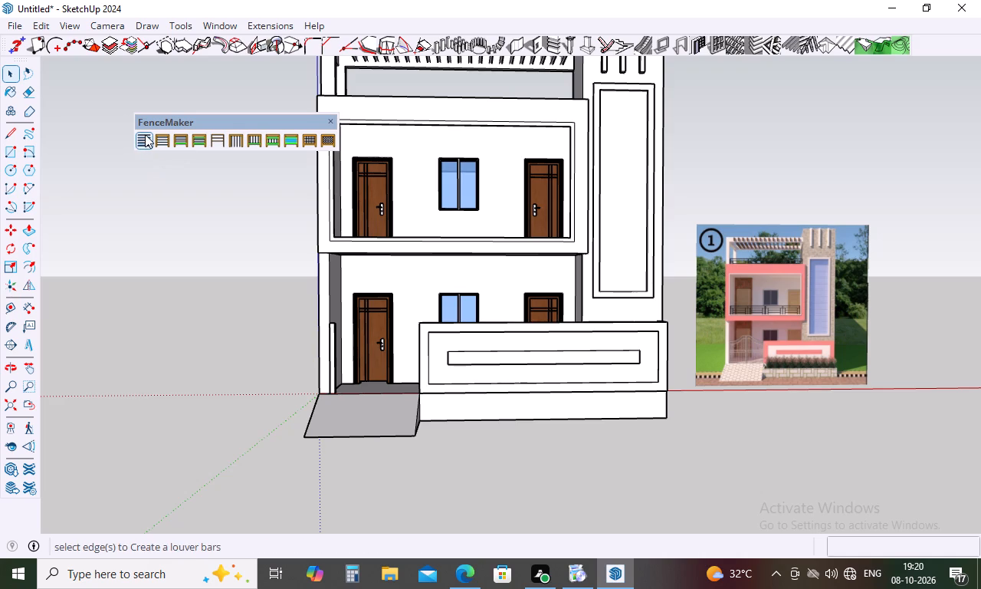
click(144, 134)
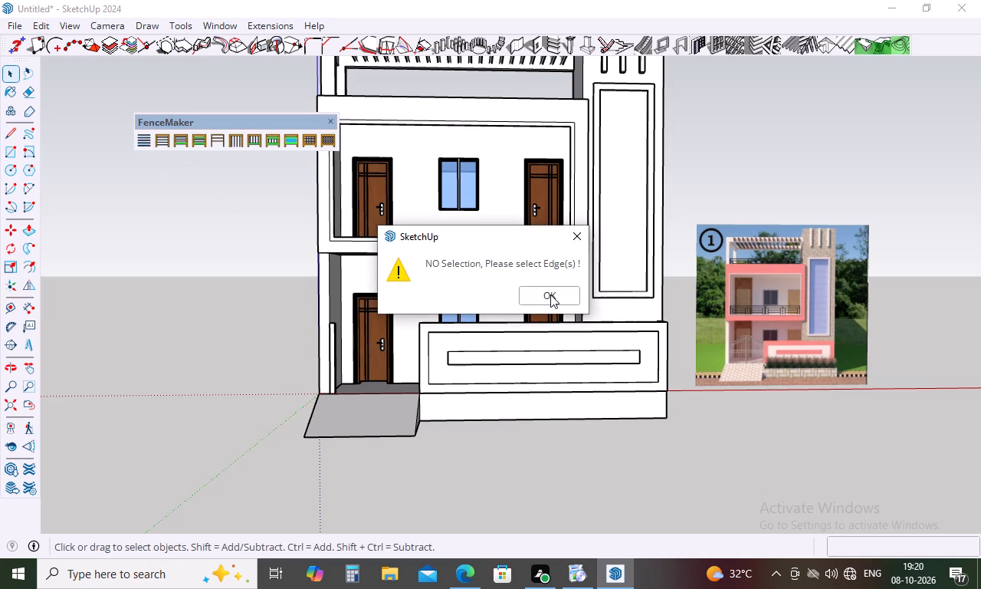
click(550, 294)
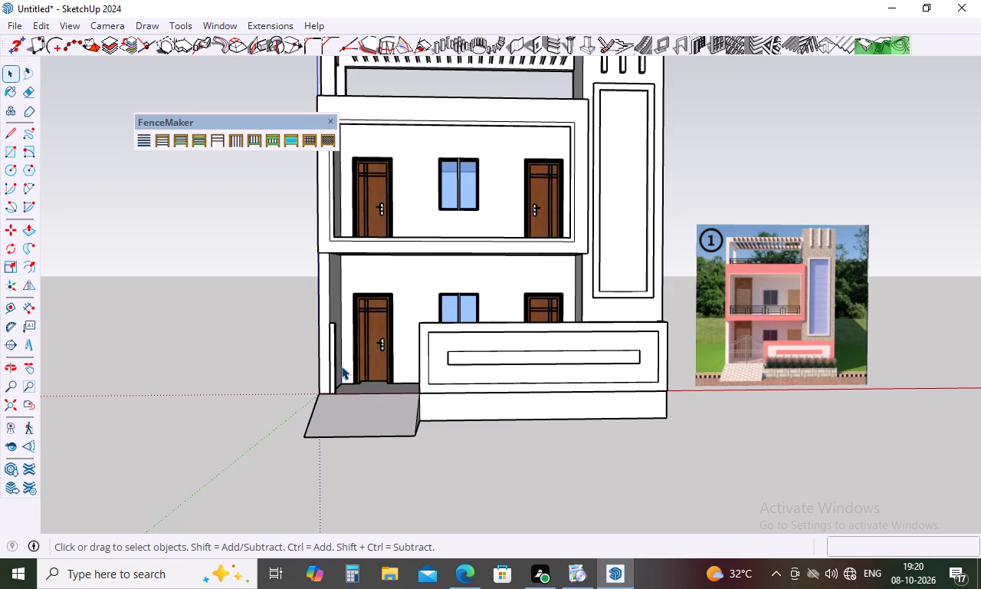
Draw a line about 16' 9 5/8" long along the lower front inner edge of the first-floor balcony opening, corner to corner.
middle_drag(365, 290, 357, 531)
scroll(400, 344, up, 9)
scroll(258, 314, up, 4)
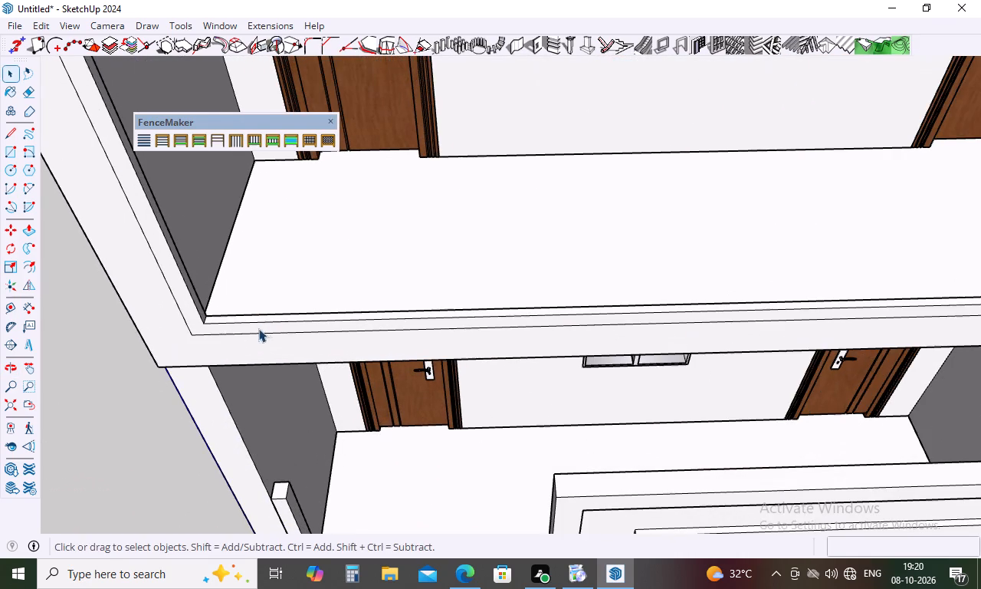
scroll(274, 320, up, 10)
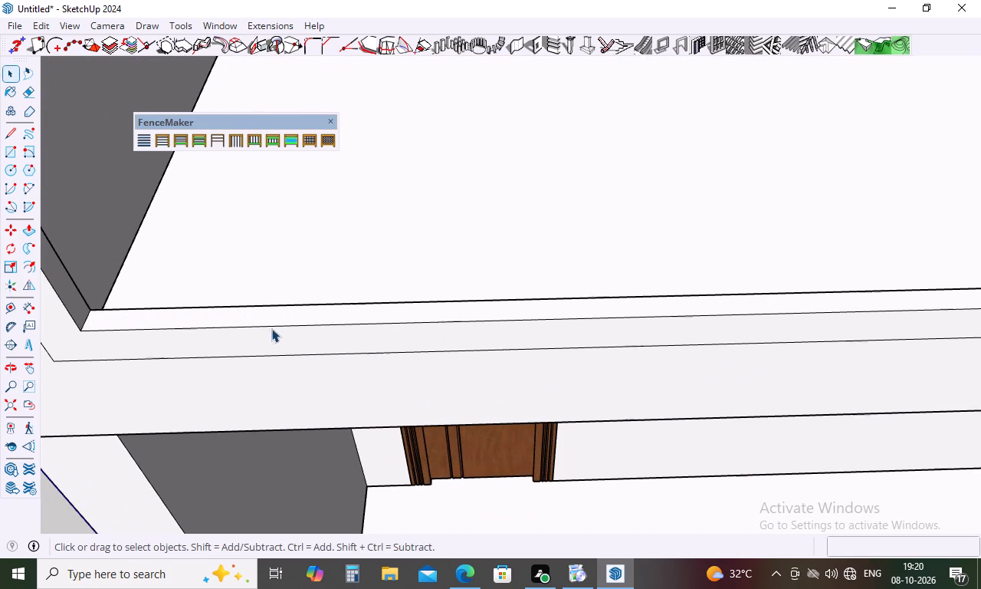
key(l)
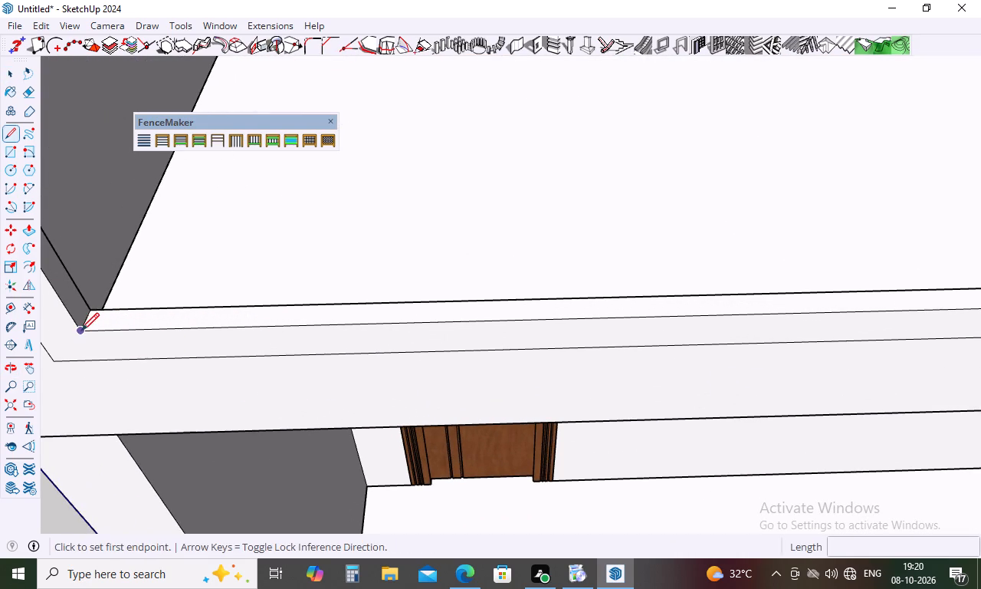
click(81, 331)
scroll(296, 327, down, 20)
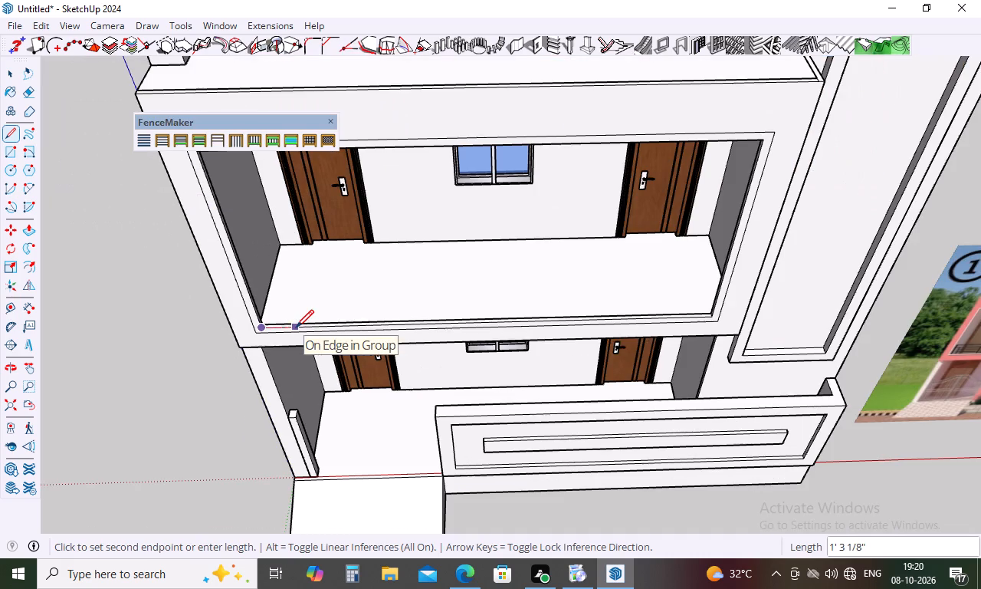
scroll(733, 306, up, 19)
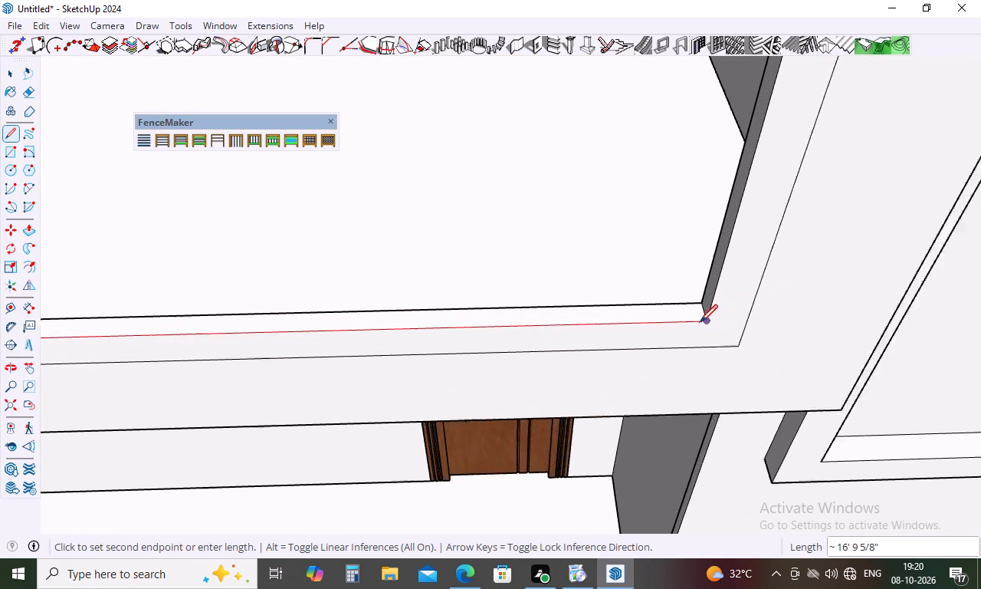
click(704, 321)
key(space)
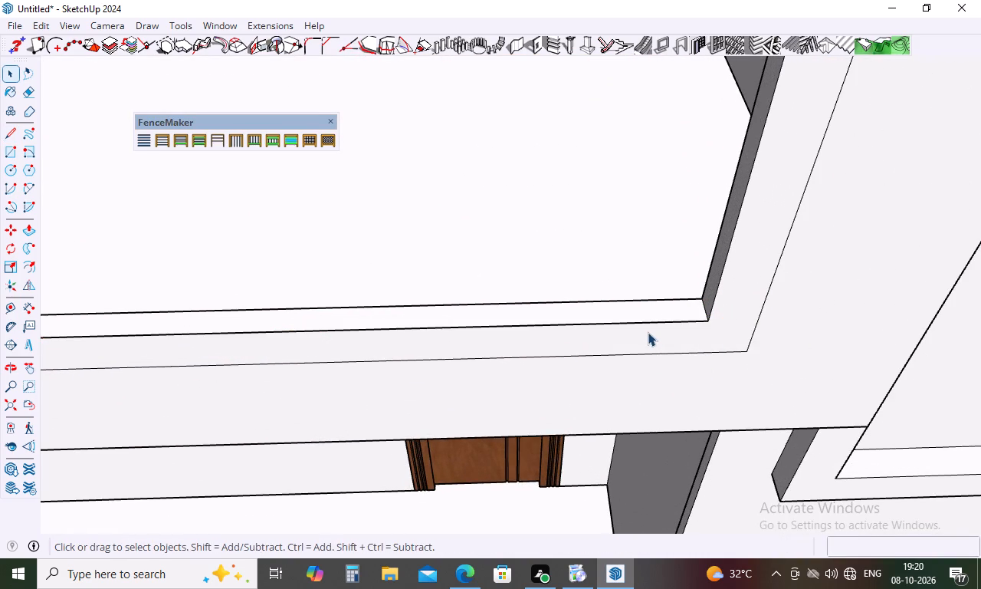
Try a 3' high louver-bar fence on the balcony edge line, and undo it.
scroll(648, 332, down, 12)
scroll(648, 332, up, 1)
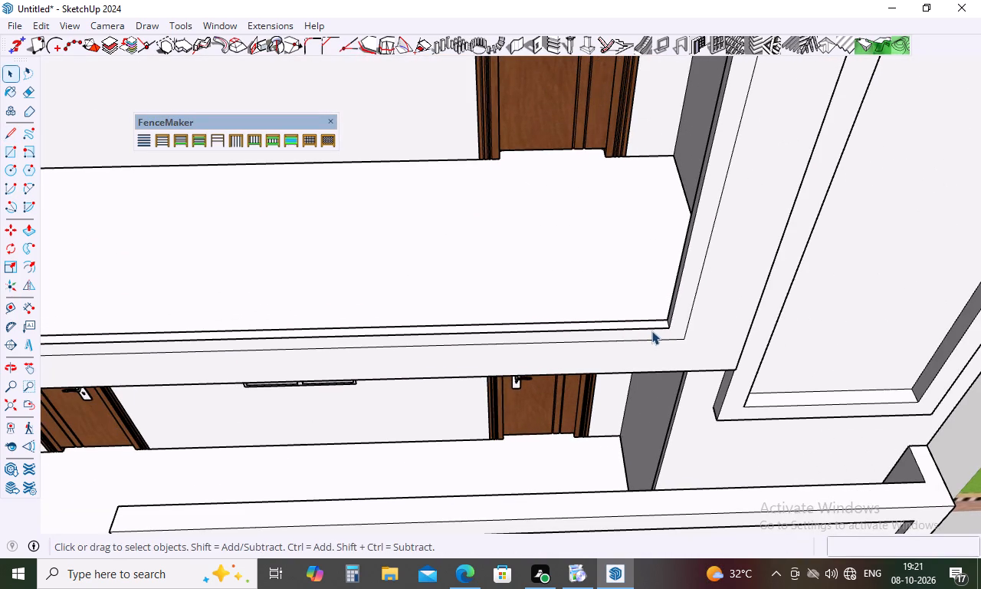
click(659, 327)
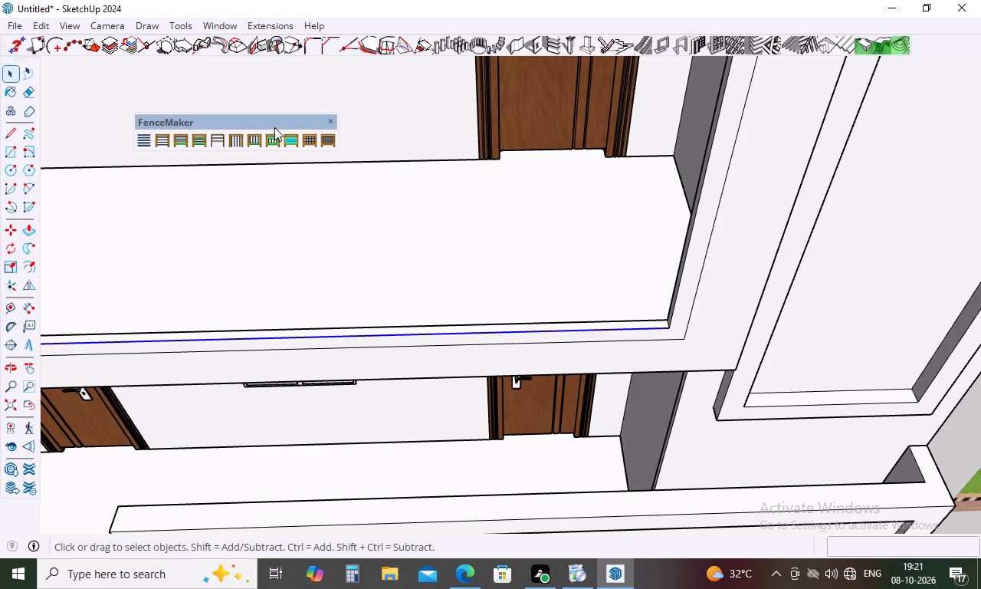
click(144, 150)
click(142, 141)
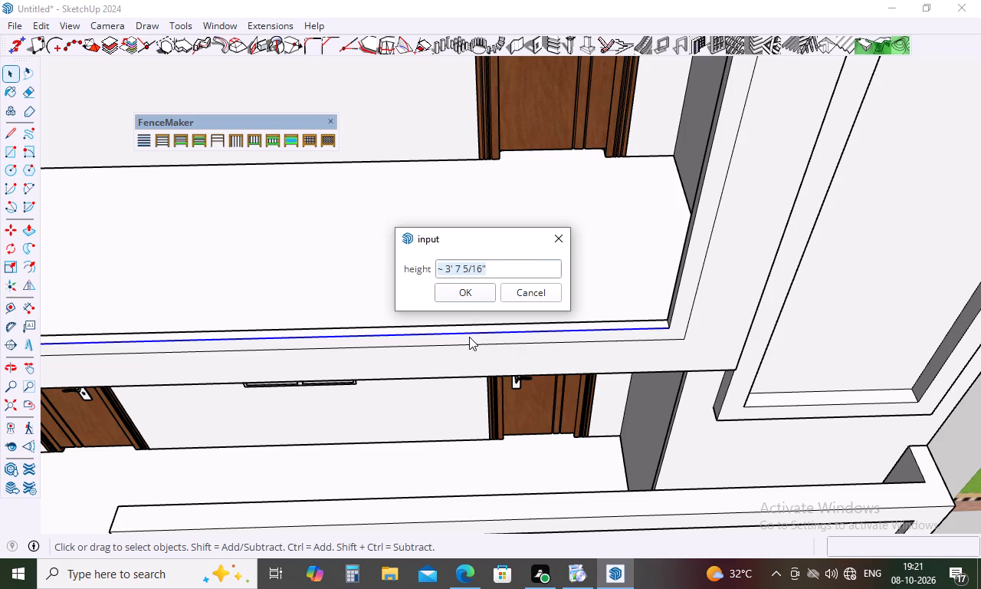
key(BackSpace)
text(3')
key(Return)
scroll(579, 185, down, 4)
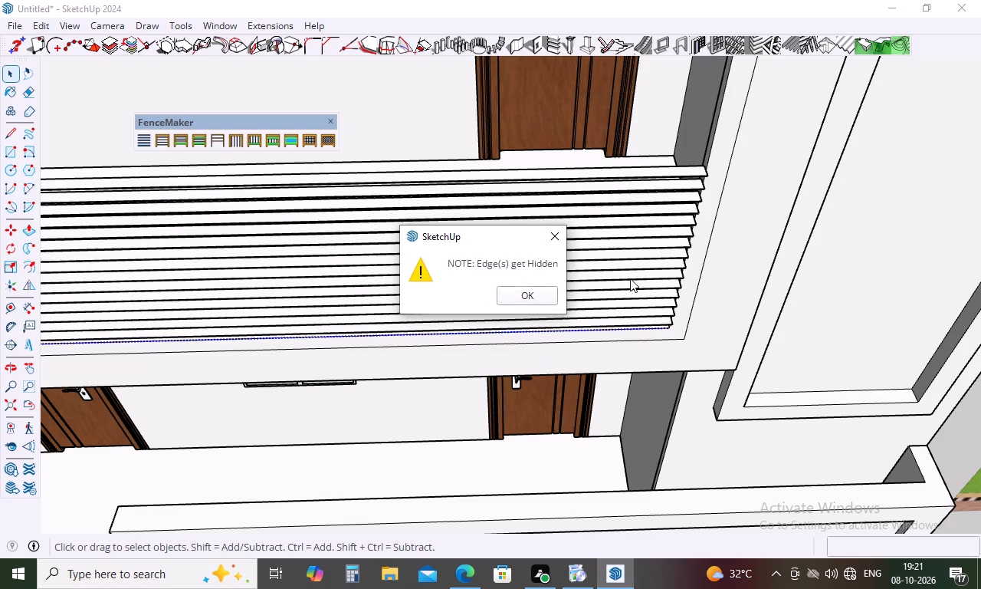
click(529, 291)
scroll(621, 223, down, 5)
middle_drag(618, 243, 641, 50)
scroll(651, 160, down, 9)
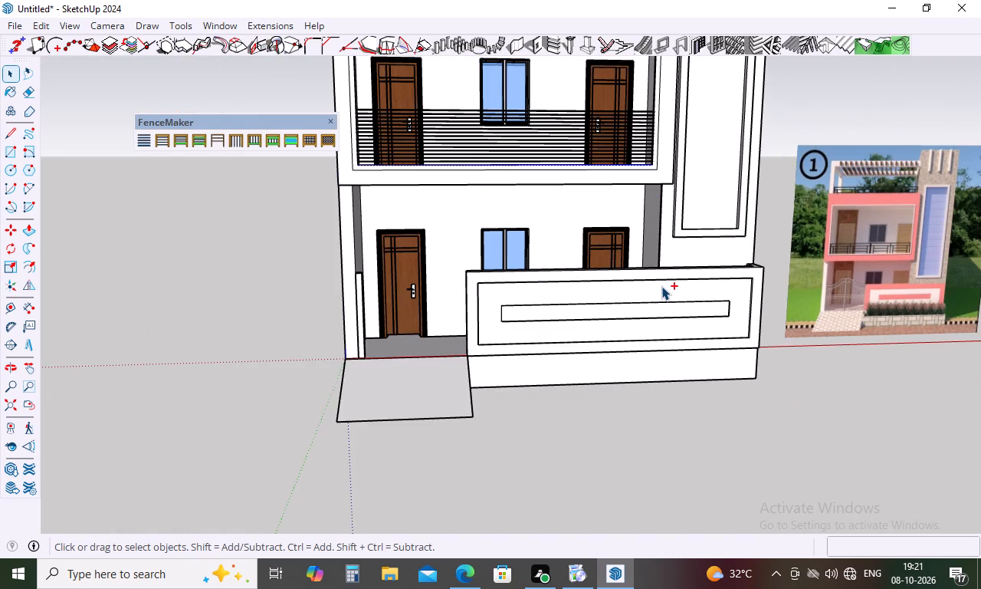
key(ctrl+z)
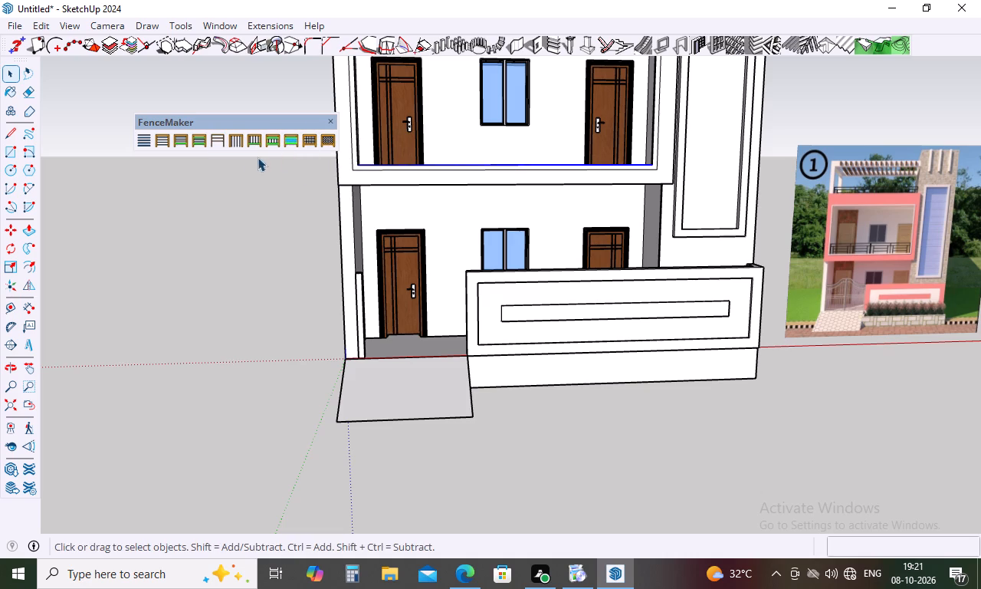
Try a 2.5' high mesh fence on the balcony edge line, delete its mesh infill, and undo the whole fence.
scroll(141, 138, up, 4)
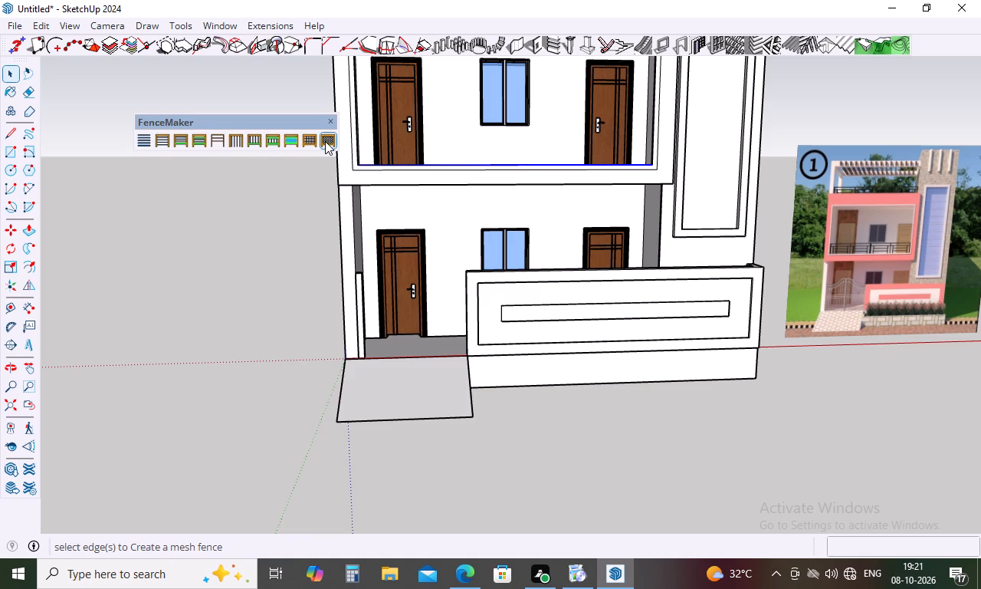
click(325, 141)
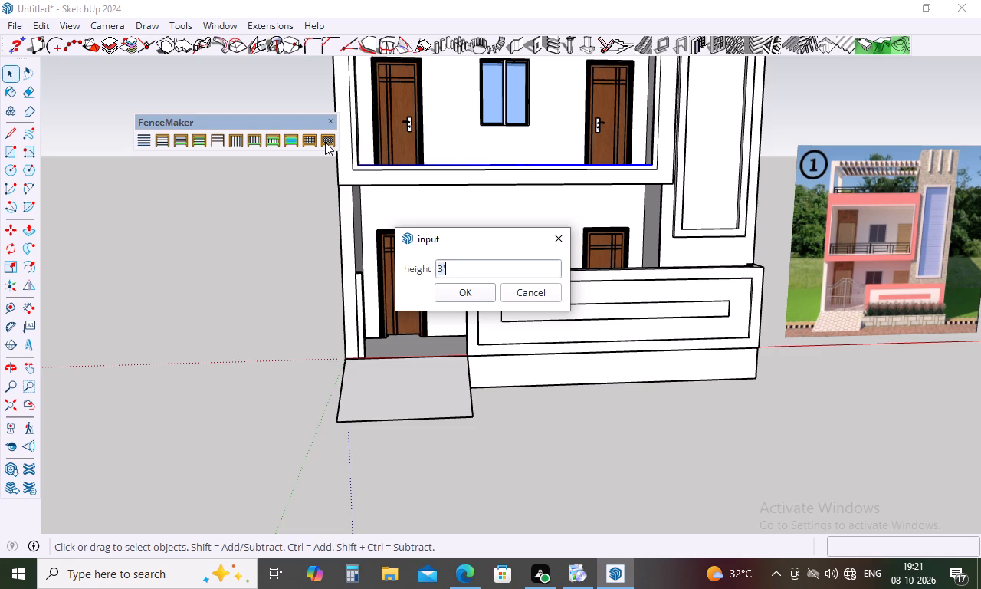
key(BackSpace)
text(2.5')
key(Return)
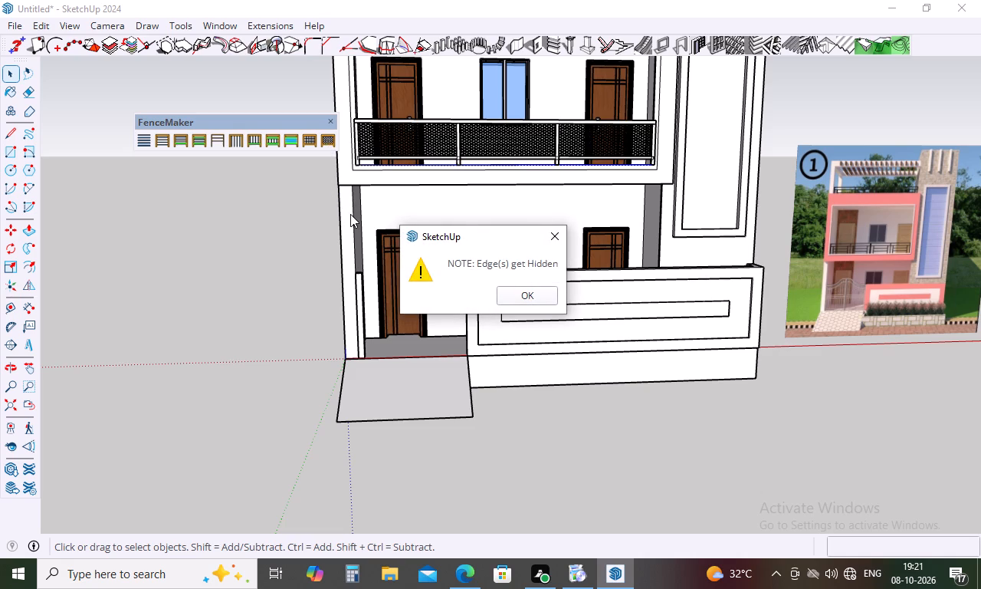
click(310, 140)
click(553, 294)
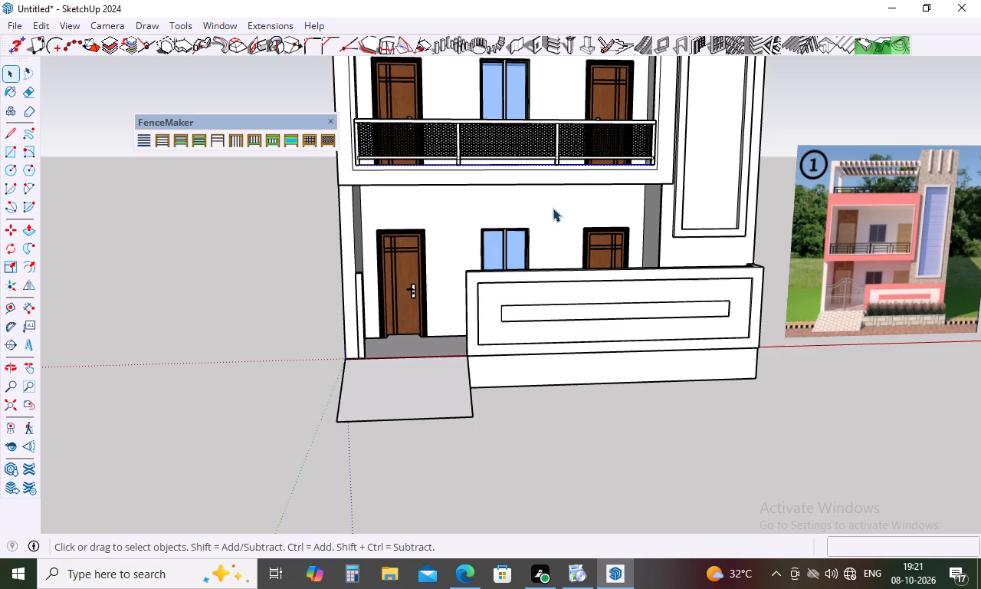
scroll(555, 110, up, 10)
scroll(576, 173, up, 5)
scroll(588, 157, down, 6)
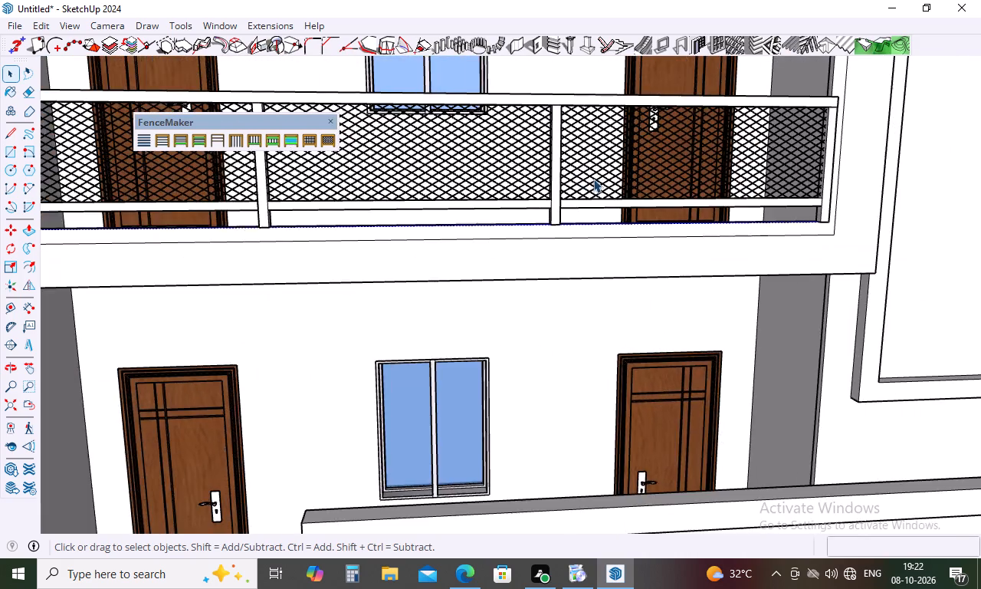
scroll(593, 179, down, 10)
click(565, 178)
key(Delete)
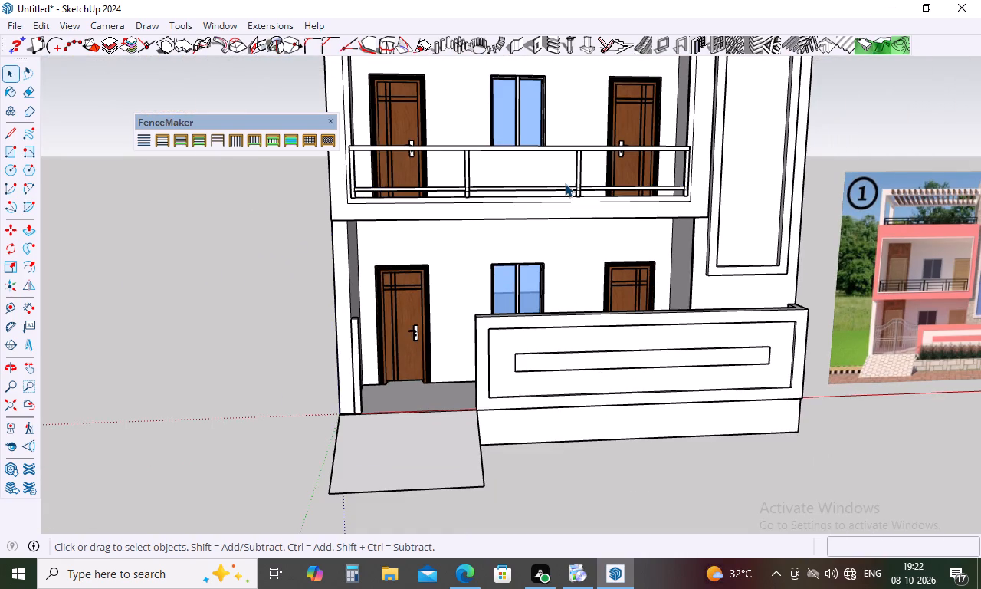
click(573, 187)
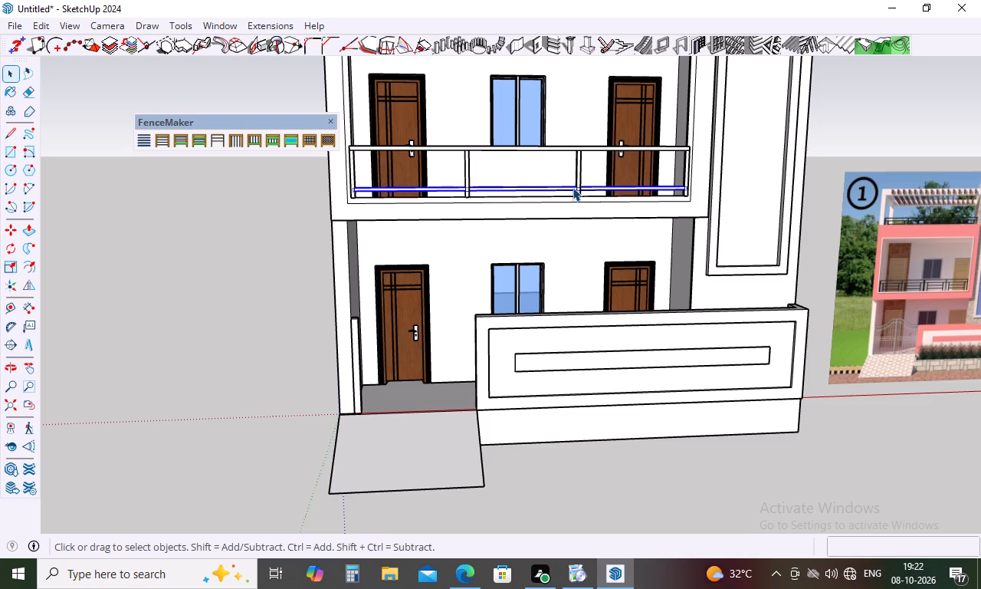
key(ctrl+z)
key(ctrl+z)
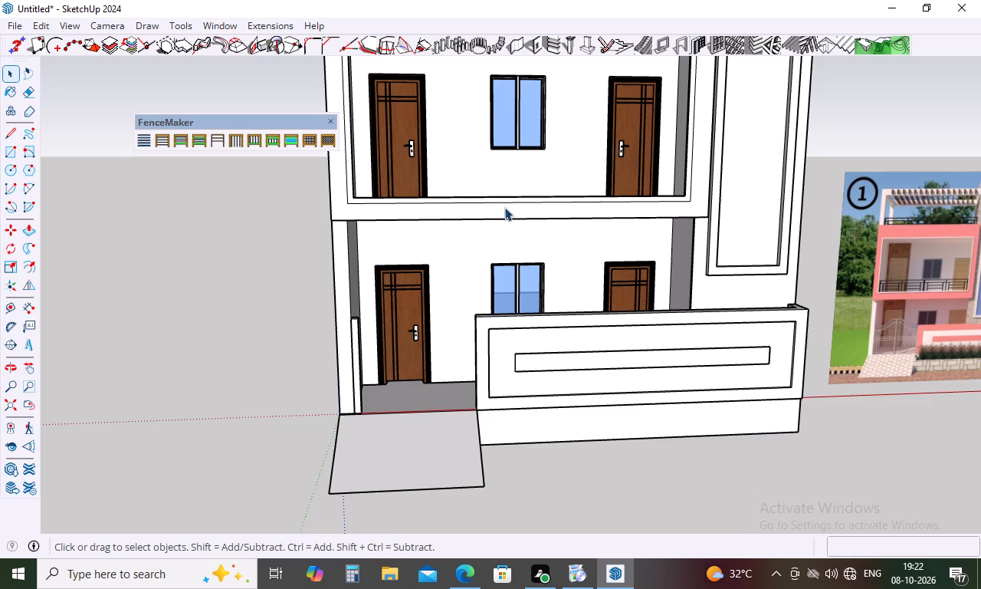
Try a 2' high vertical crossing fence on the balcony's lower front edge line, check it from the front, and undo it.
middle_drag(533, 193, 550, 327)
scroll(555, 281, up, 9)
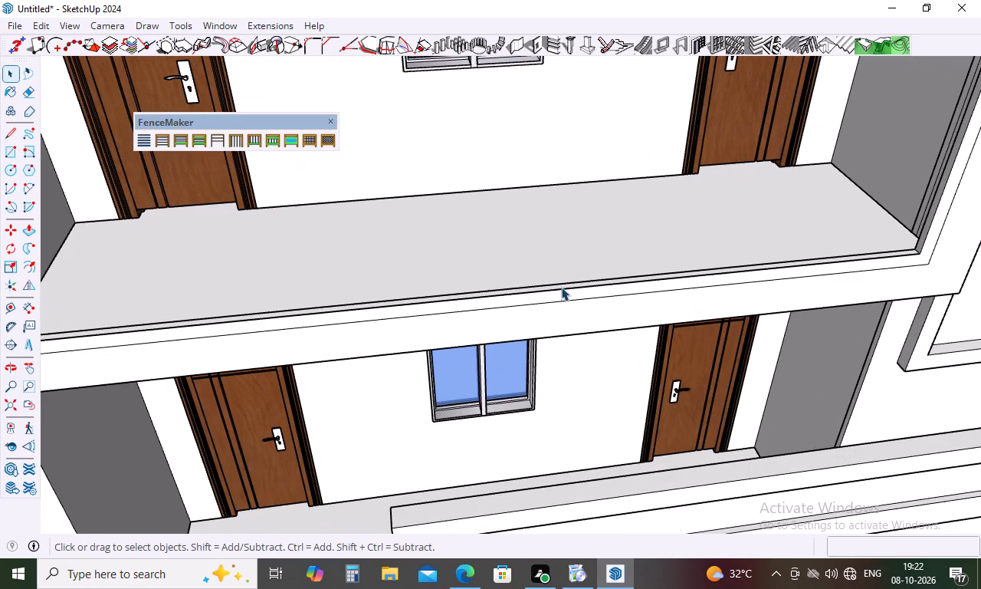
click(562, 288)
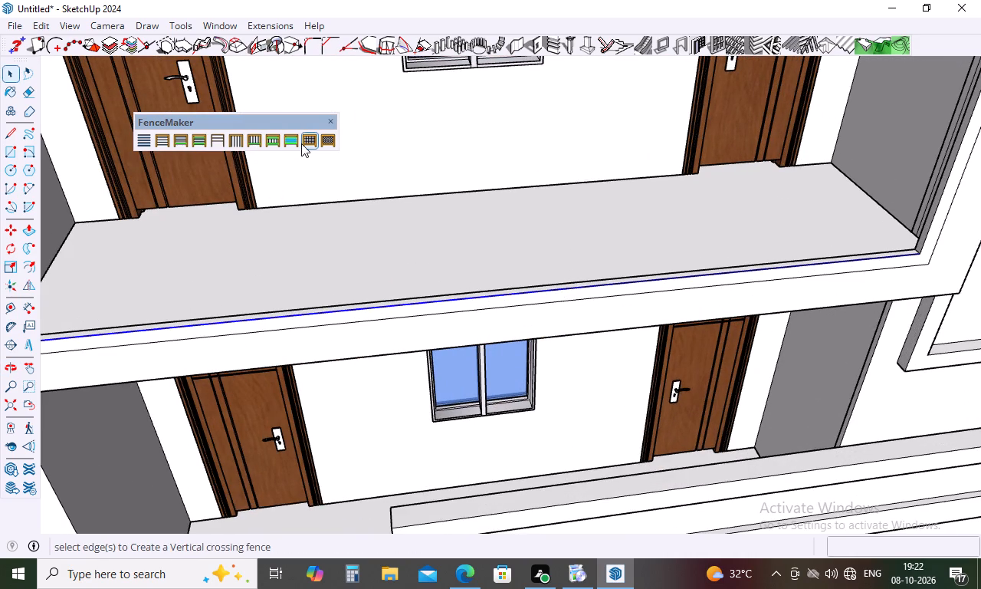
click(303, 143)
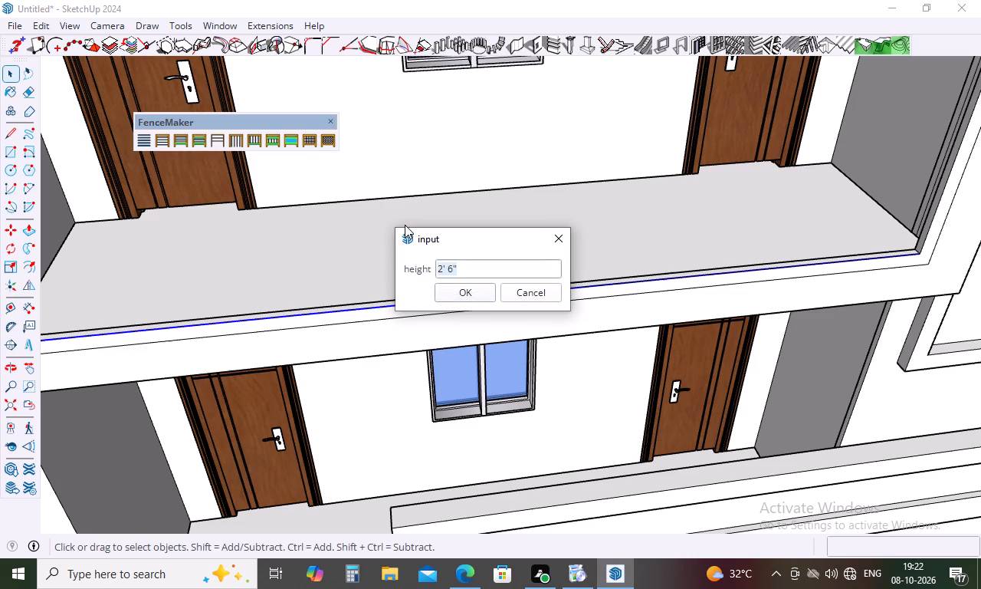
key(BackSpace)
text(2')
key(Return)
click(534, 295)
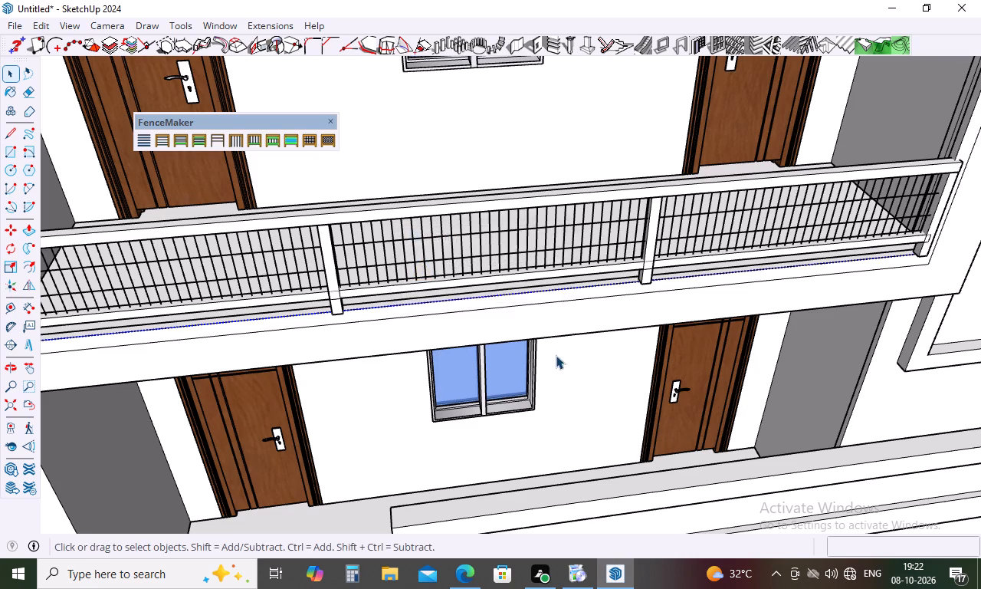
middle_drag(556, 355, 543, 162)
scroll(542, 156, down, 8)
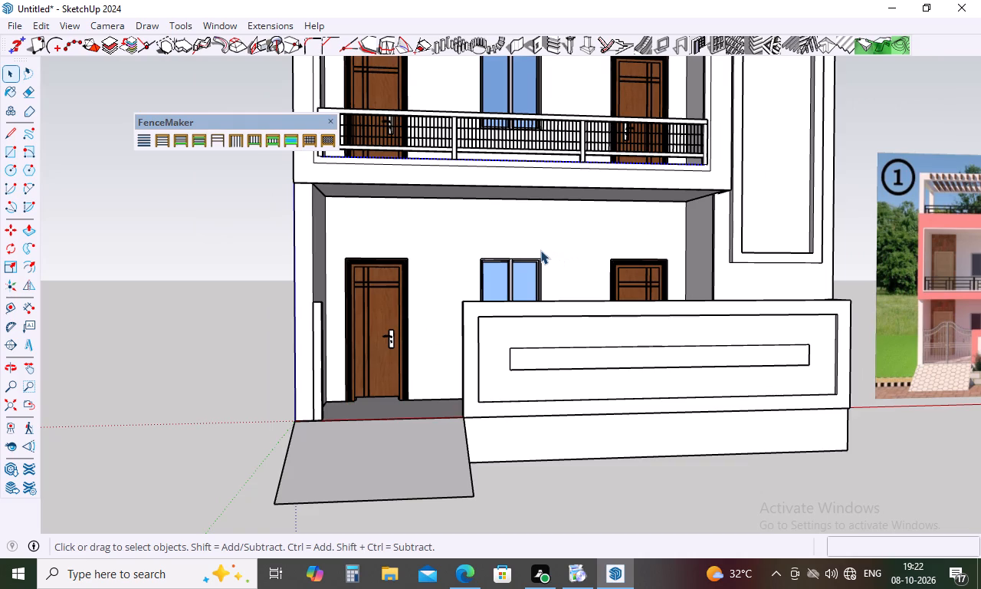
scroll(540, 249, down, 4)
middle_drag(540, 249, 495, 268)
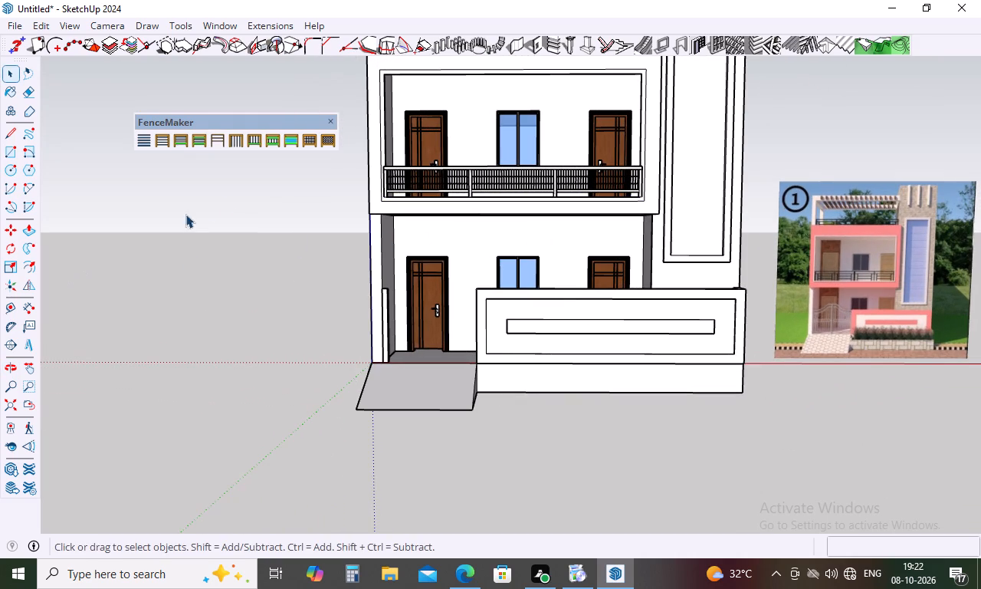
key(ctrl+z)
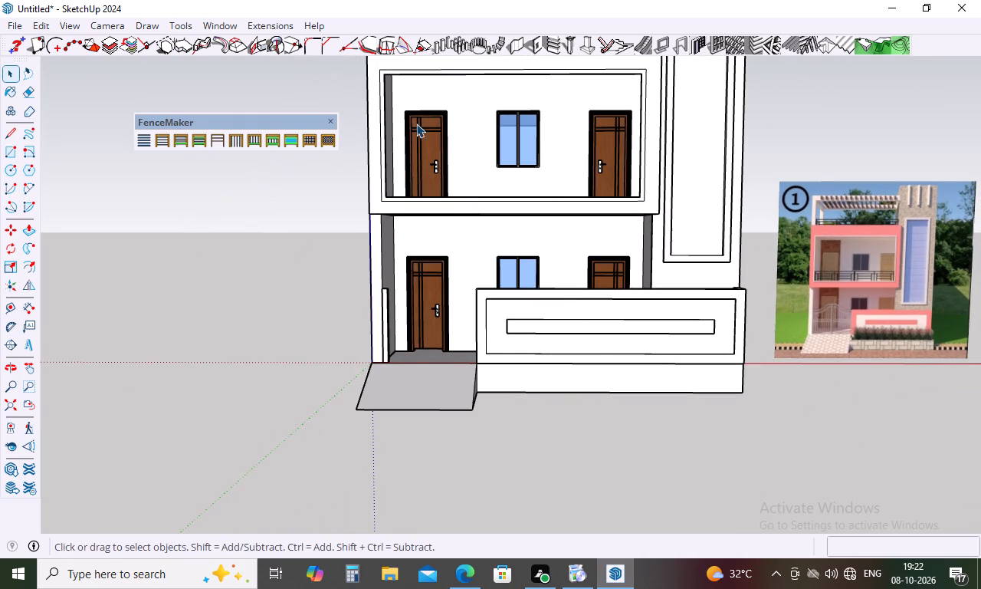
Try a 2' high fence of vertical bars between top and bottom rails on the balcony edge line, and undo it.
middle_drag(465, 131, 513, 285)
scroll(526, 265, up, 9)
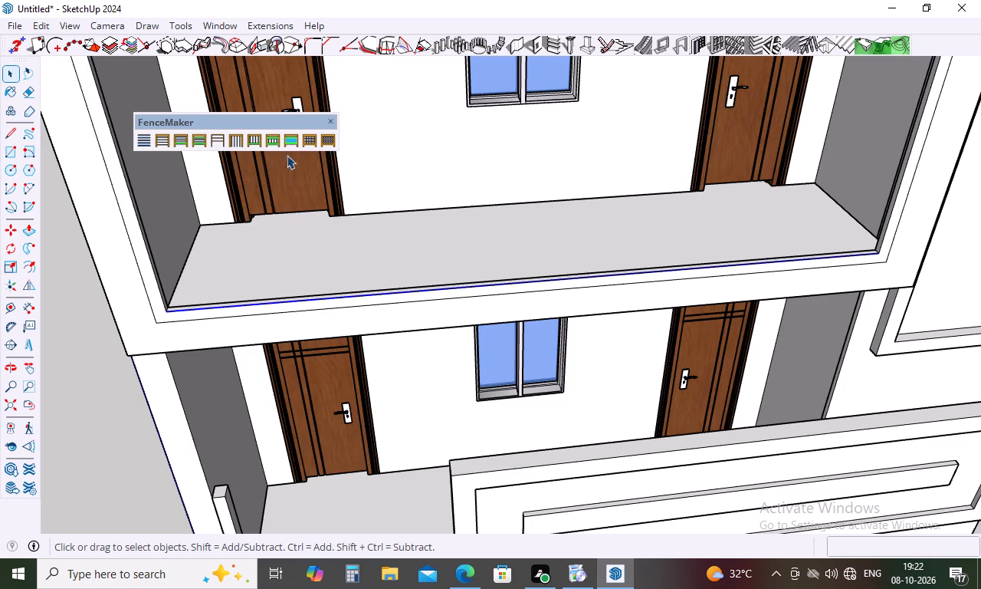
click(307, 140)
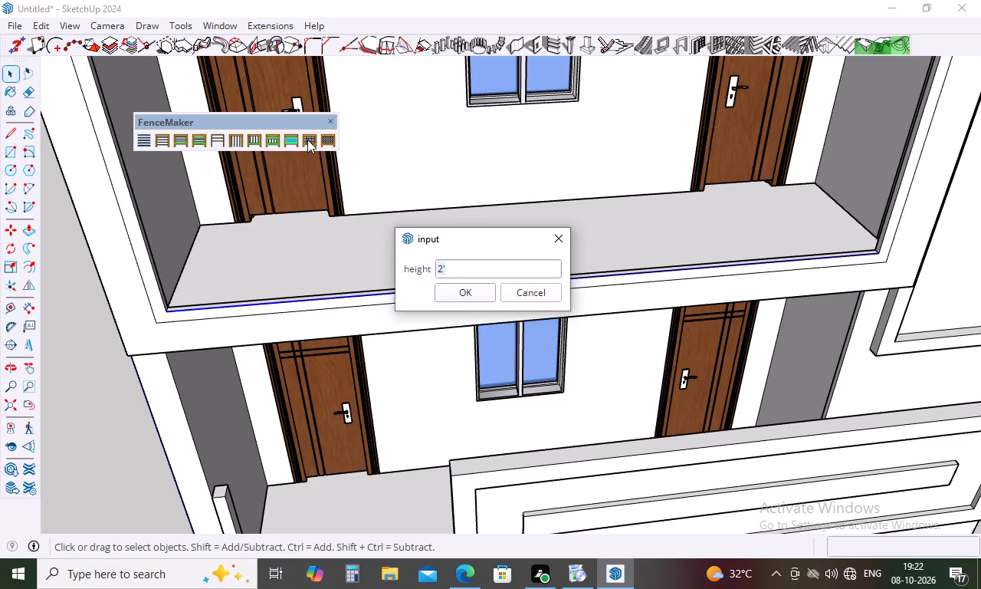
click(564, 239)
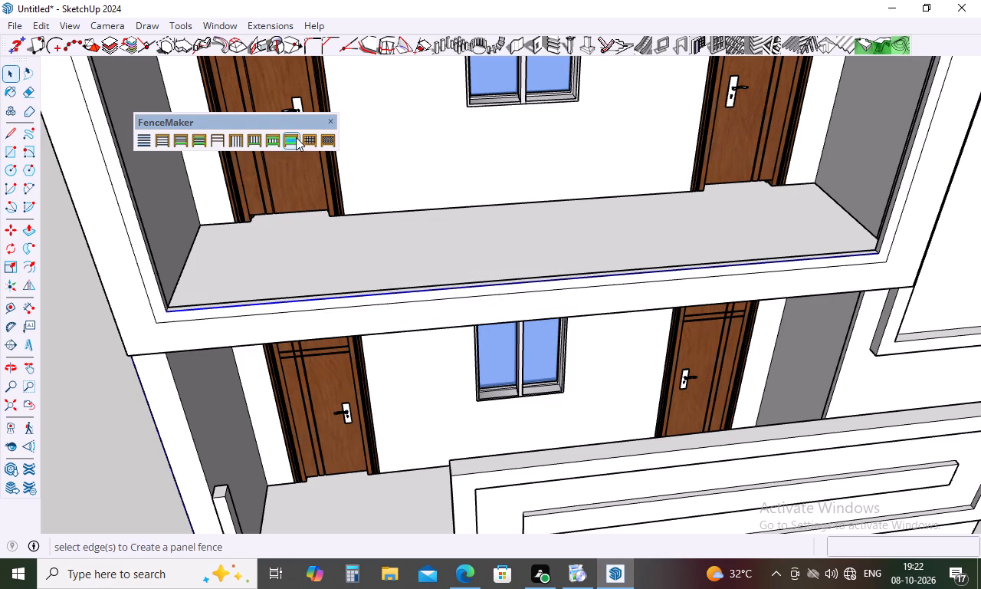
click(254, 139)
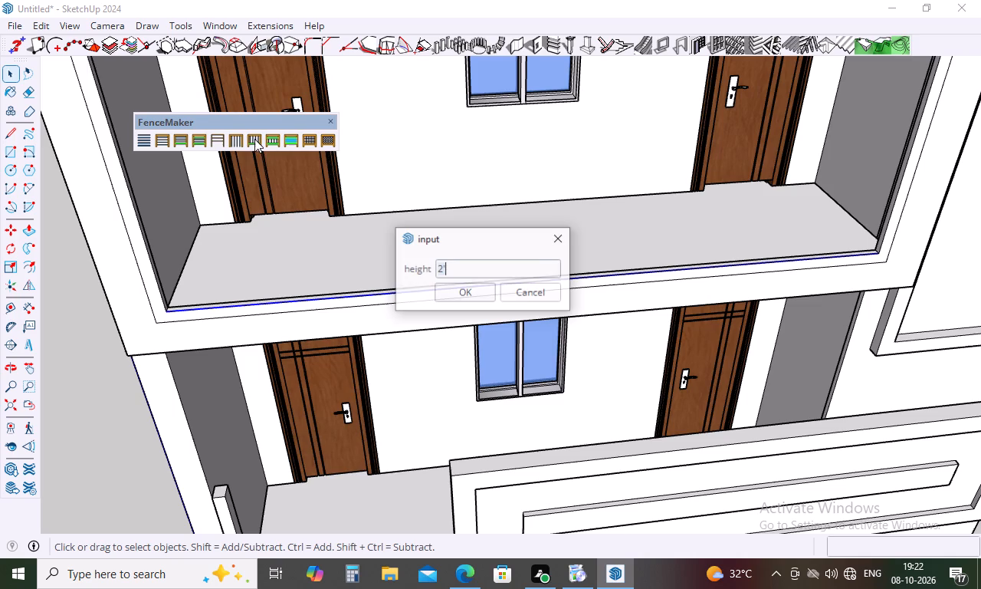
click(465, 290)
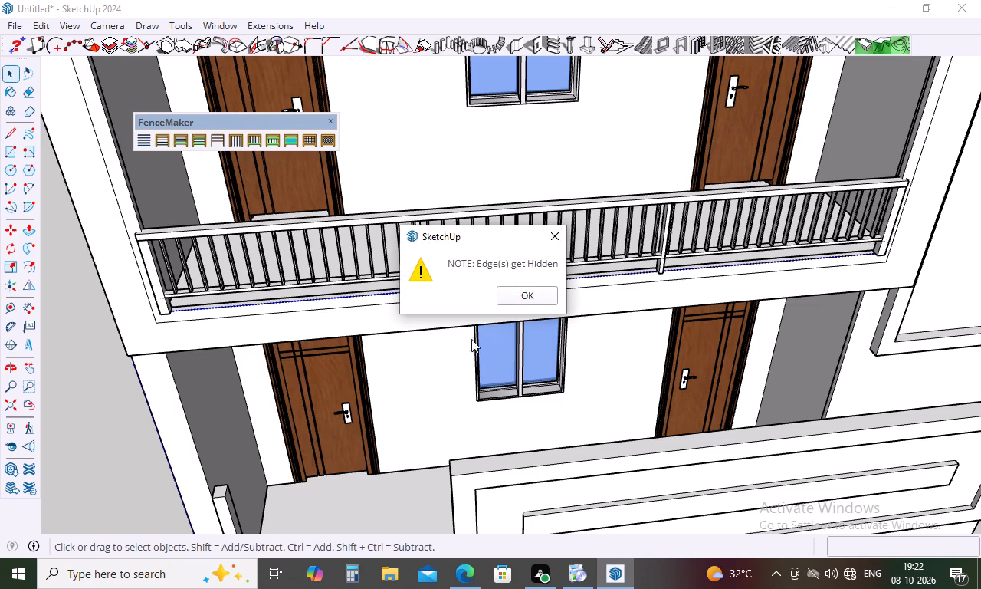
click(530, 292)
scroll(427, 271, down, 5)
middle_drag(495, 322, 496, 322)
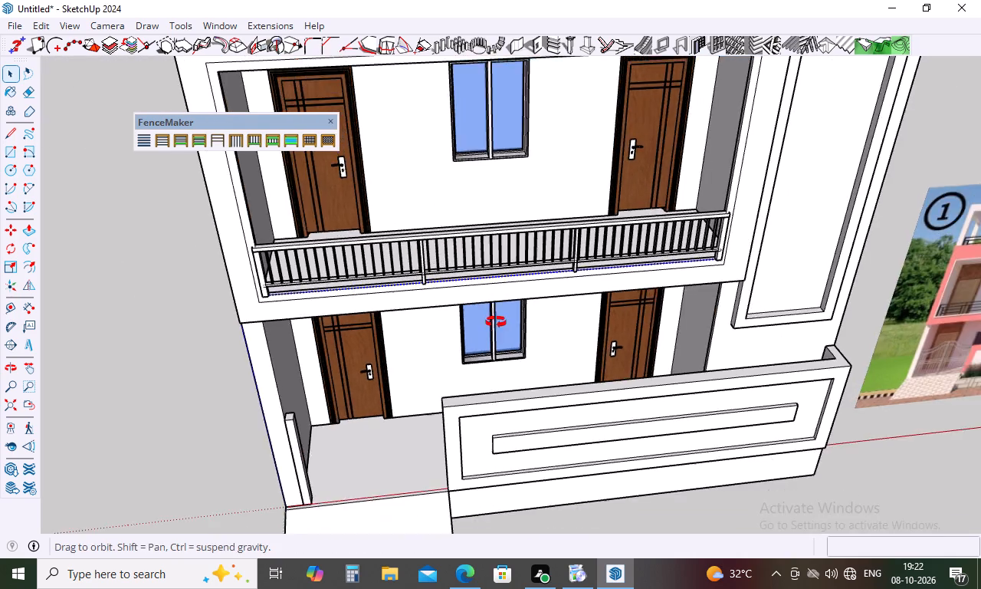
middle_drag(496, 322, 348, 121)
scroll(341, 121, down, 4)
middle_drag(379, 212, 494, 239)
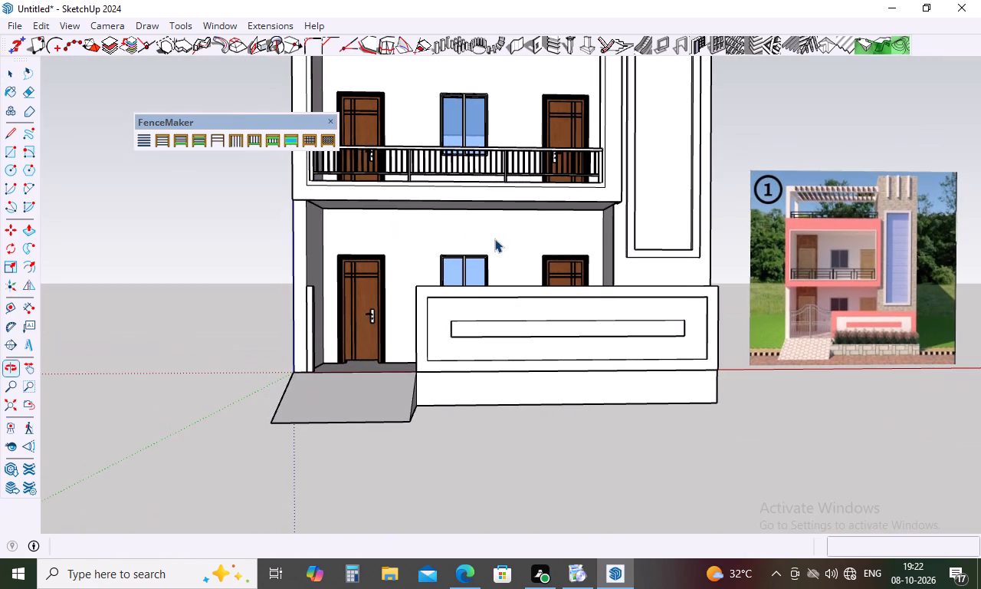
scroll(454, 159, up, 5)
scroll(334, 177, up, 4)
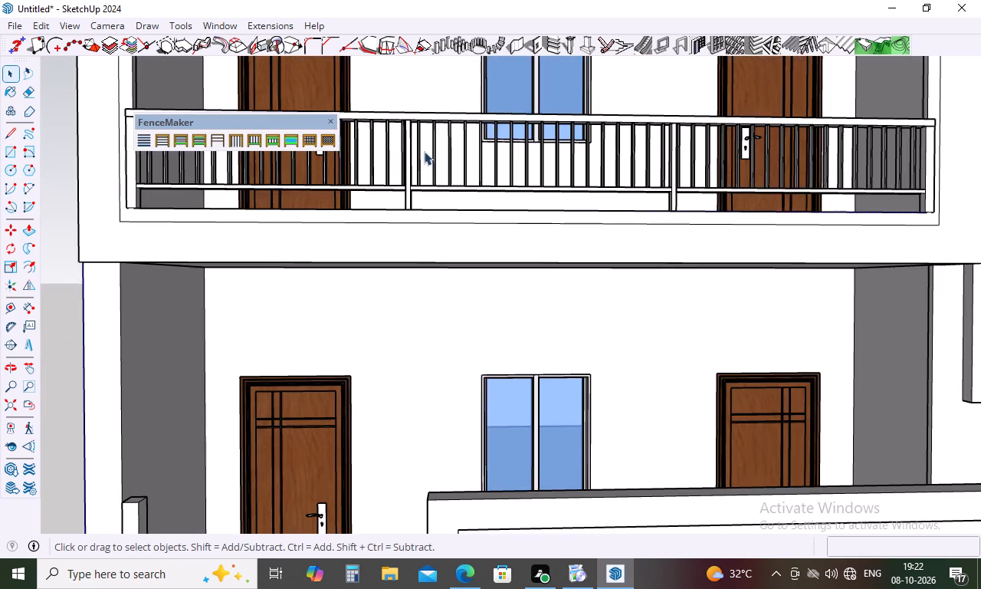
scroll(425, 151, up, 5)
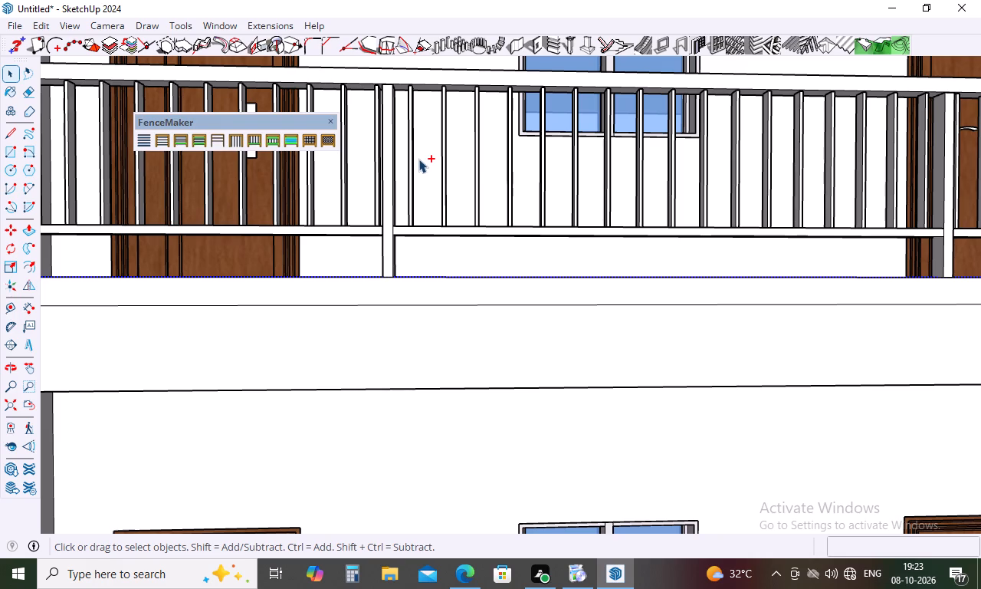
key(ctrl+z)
Put away the FenceMaker tools and delete the line drawn along the lower front edge of the balcony opening.
scroll(417, 210, down, 15)
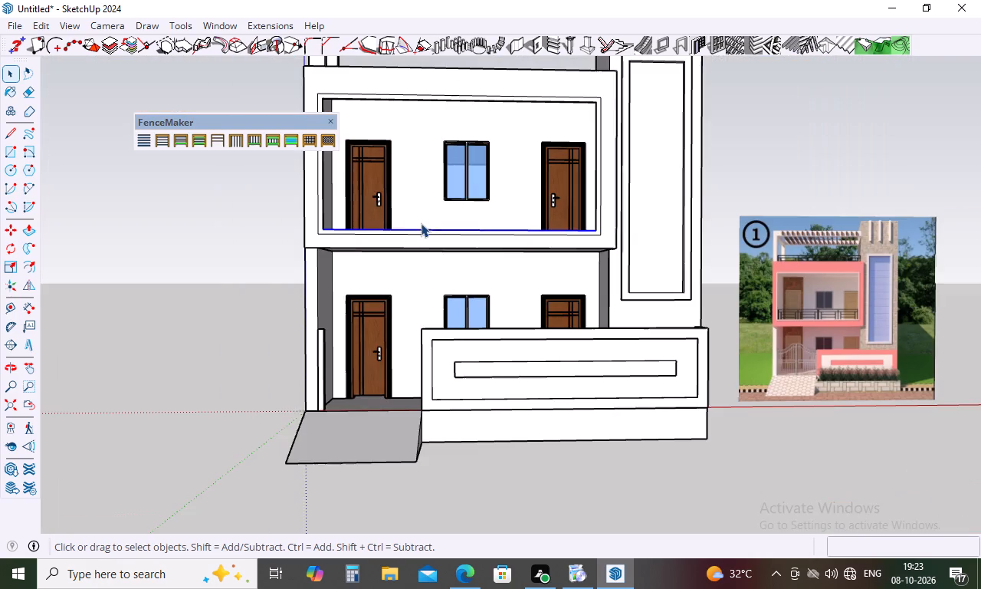
middle_drag(446, 227, 461, 326)
key(space)
click(244, 312)
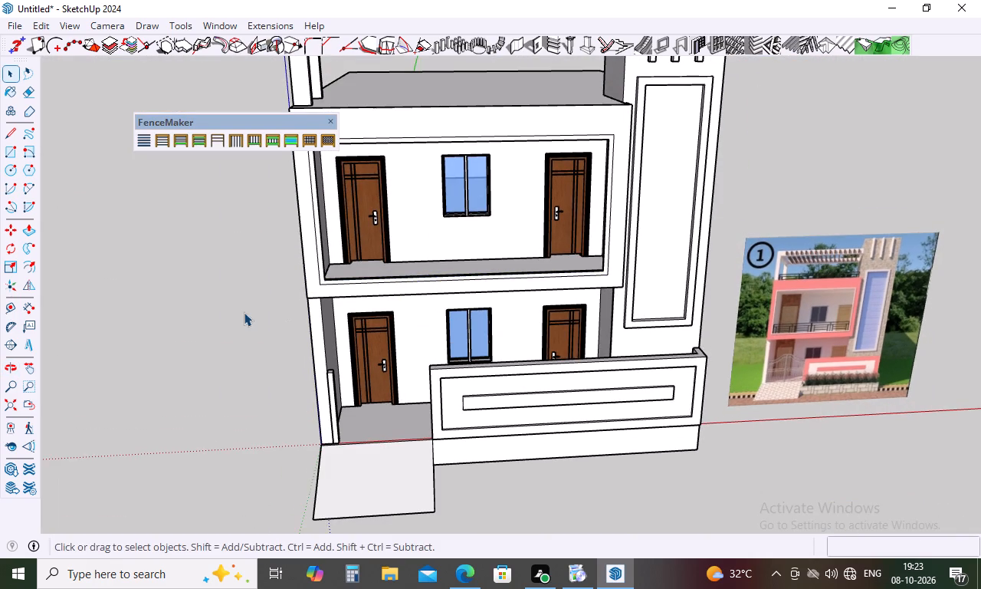
scroll(359, 269, up, 15)
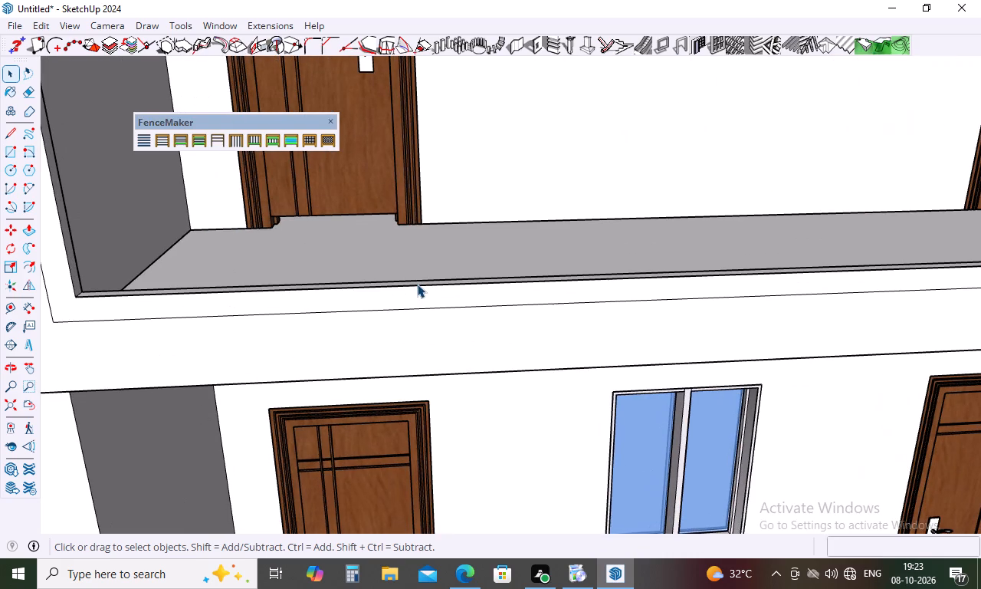
click(417, 284)
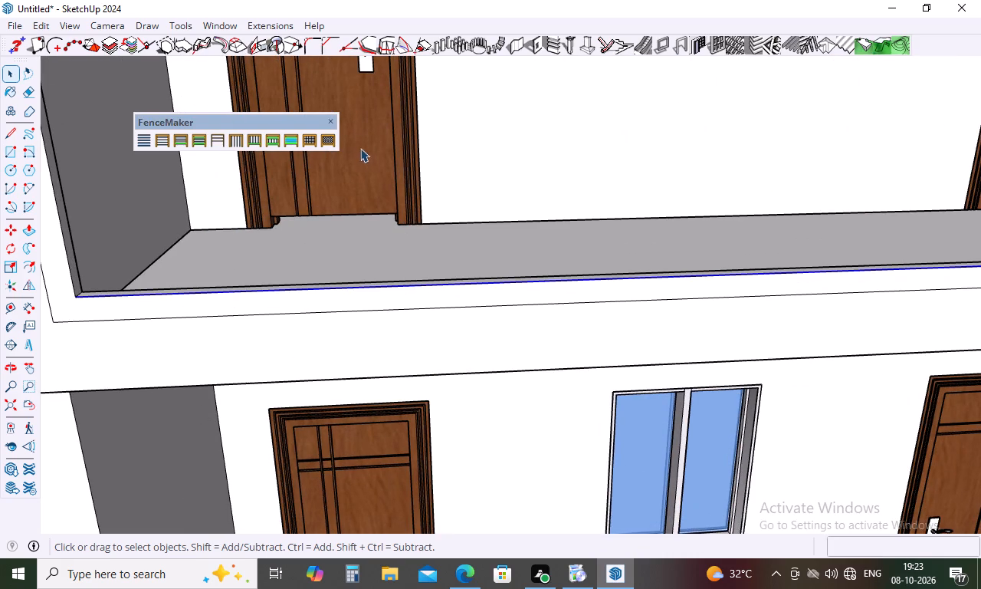
click(331, 118)
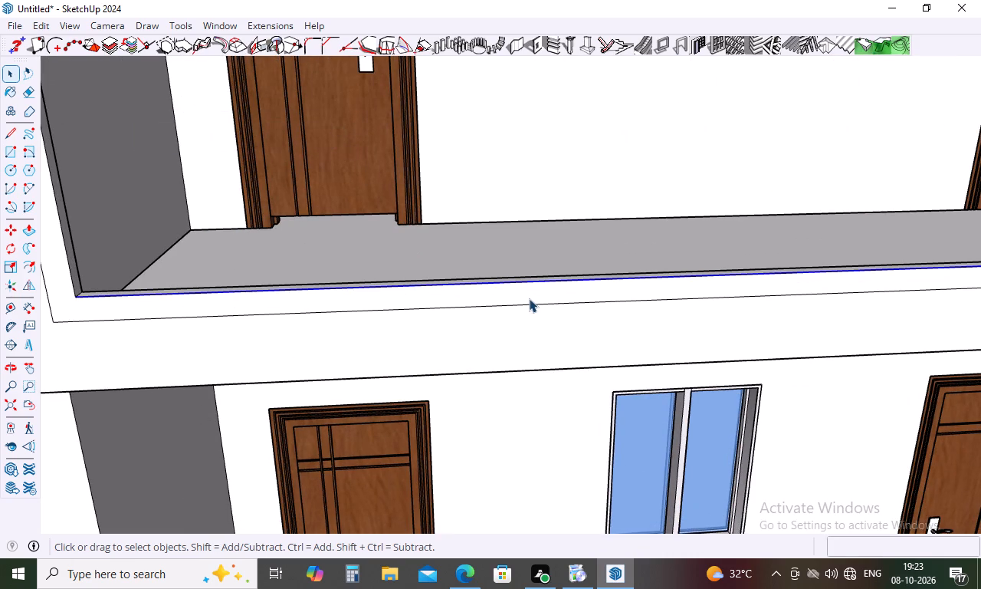
key(Delete)
Set up a MajRail railing of Type A with the 36" rail height and zero offsets, and begin drawing it.
click(284, 21)
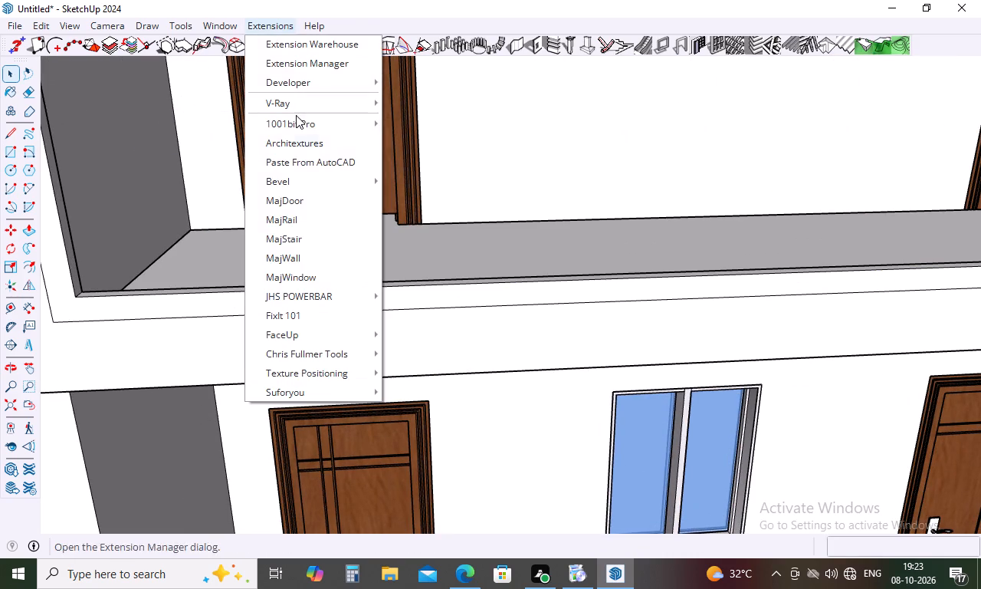
click(300, 222)
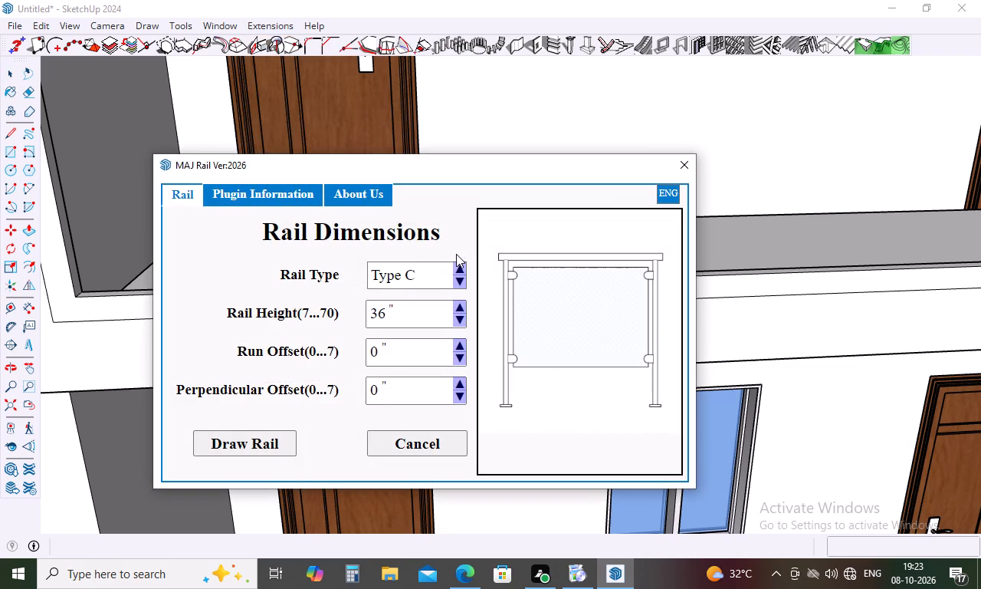
click(459, 270)
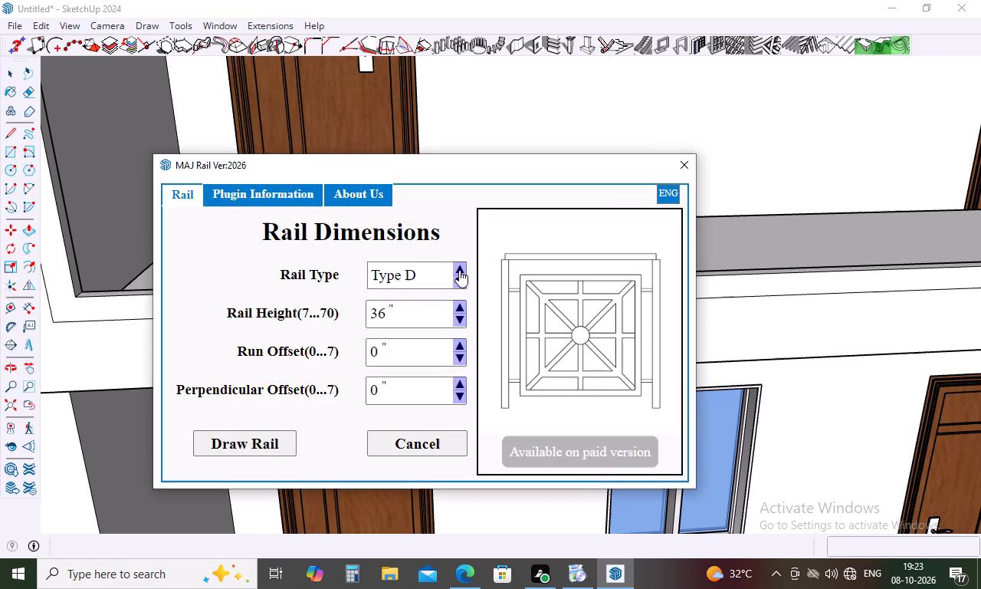
click(459, 270)
click(459, 270)
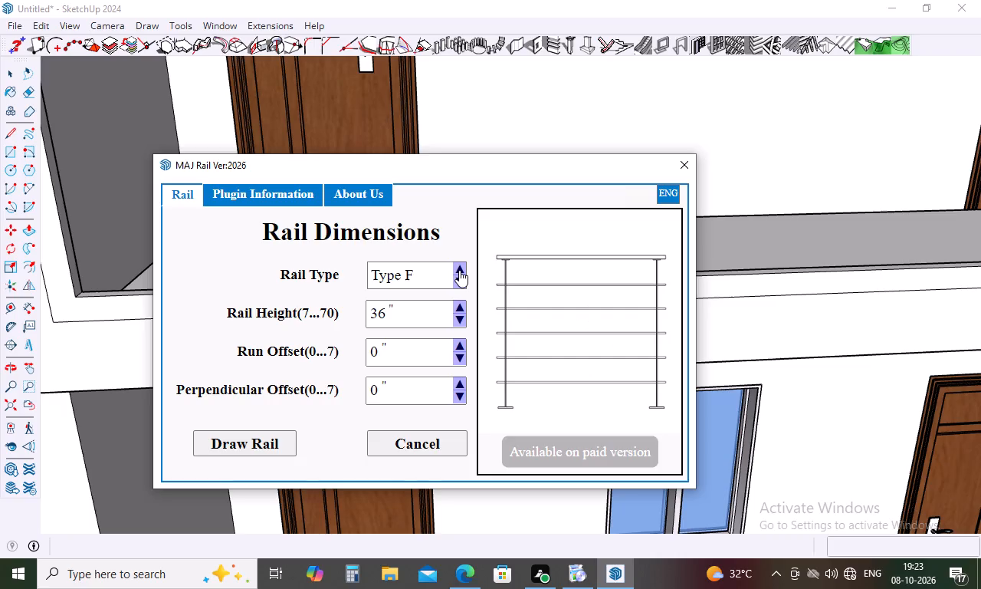
click(459, 285)
click(458, 285)
click(458, 285)
click(458, 285)
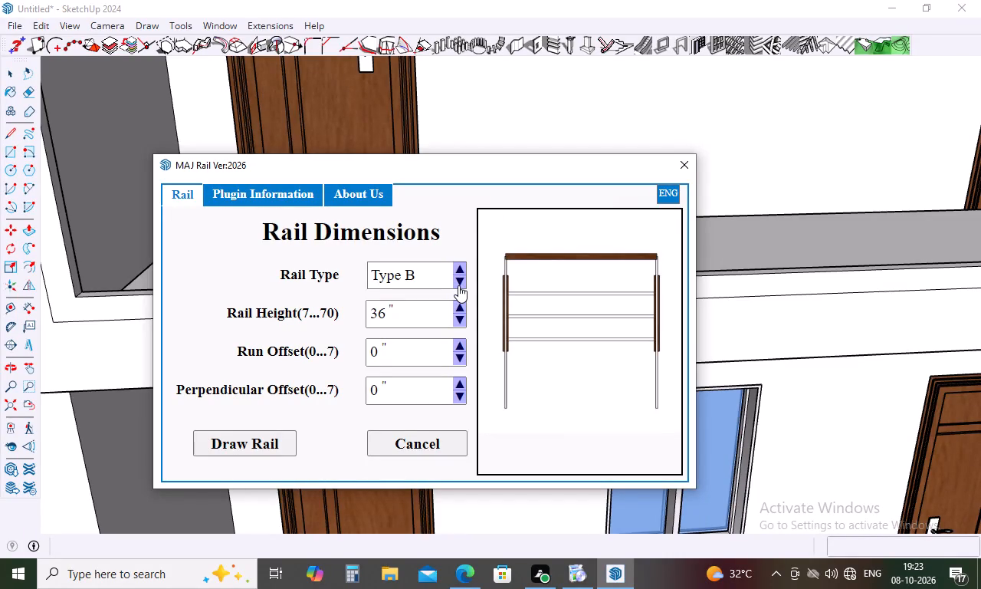
click(458, 285)
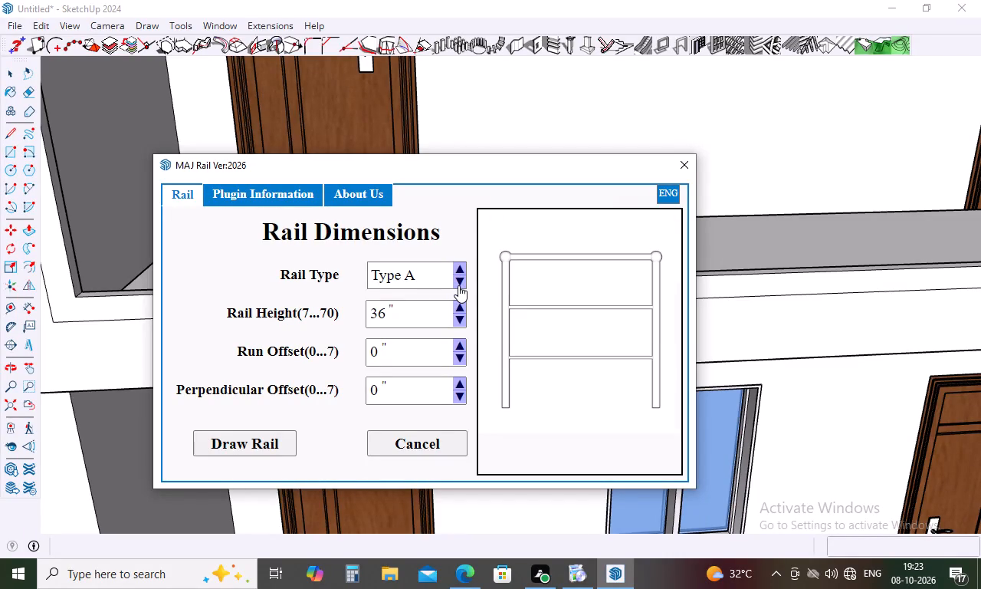
click(249, 444)
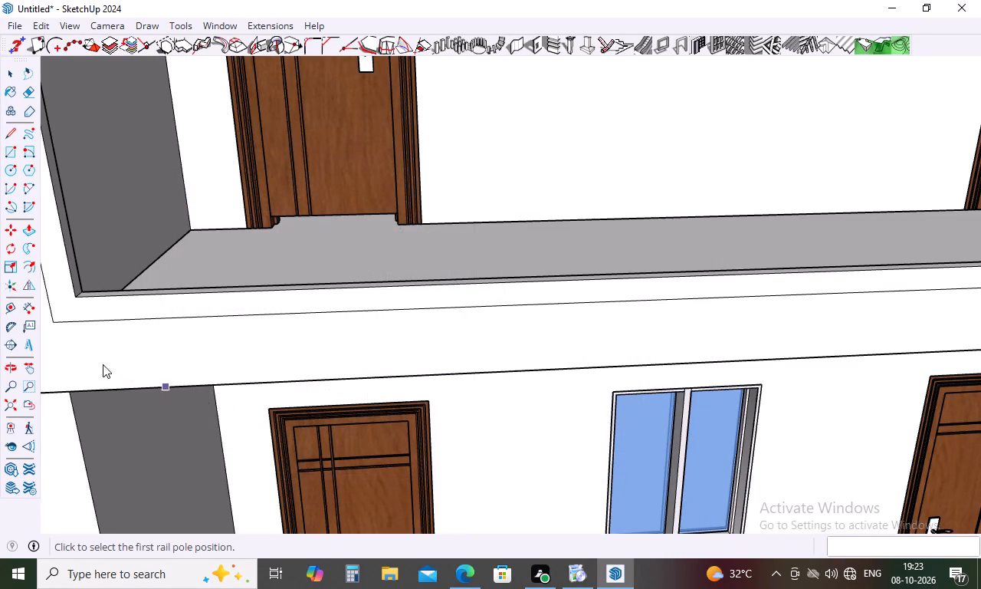
Place the first rail pole at the left front corner of the first-floor balcony opening, midway across the narrow ledge.
middle_drag(110, 291, 136, 375)
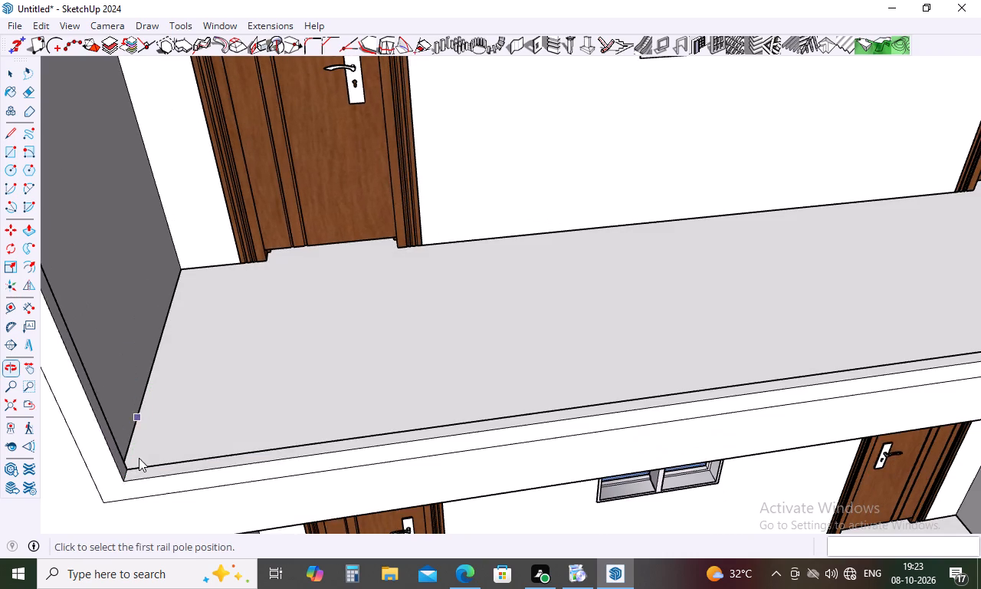
scroll(162, 472, up, 10)
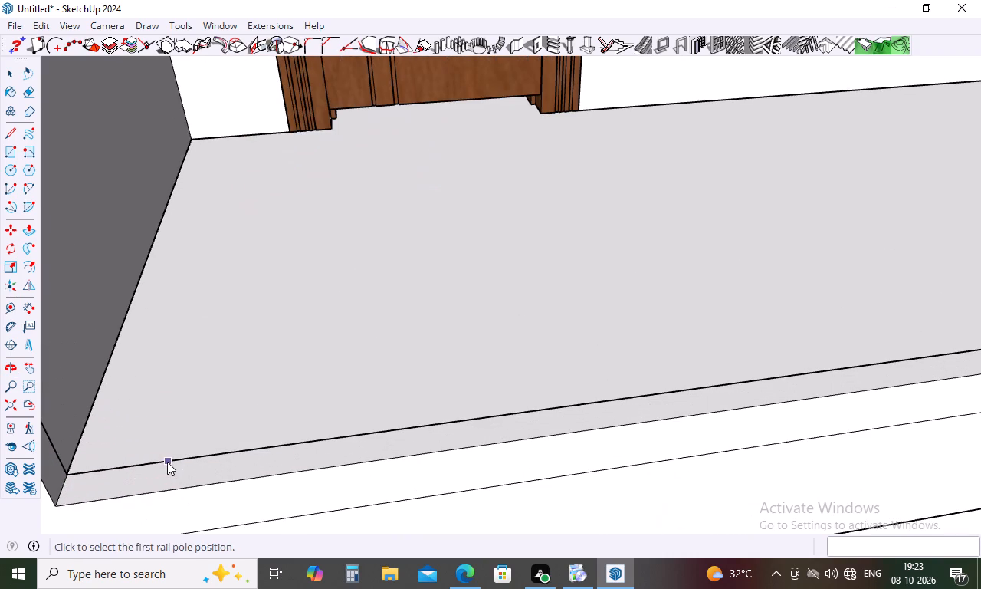
scroll(162, 415, down, 10)
middle_drag(204, 448, 202, 425)
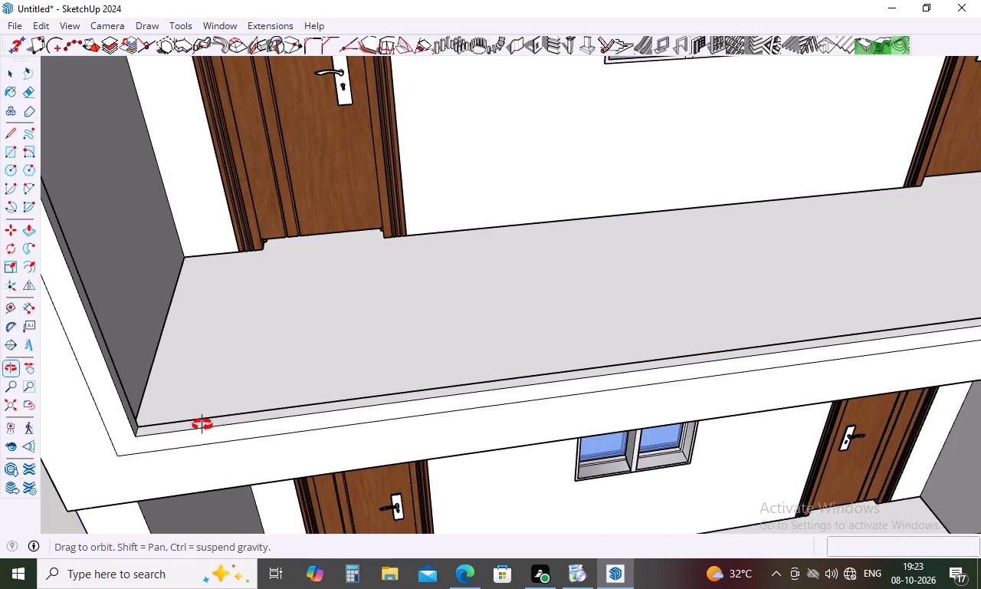
middle_drag(202, 425, 214, 499)
scroll(165, 508, up, 6)
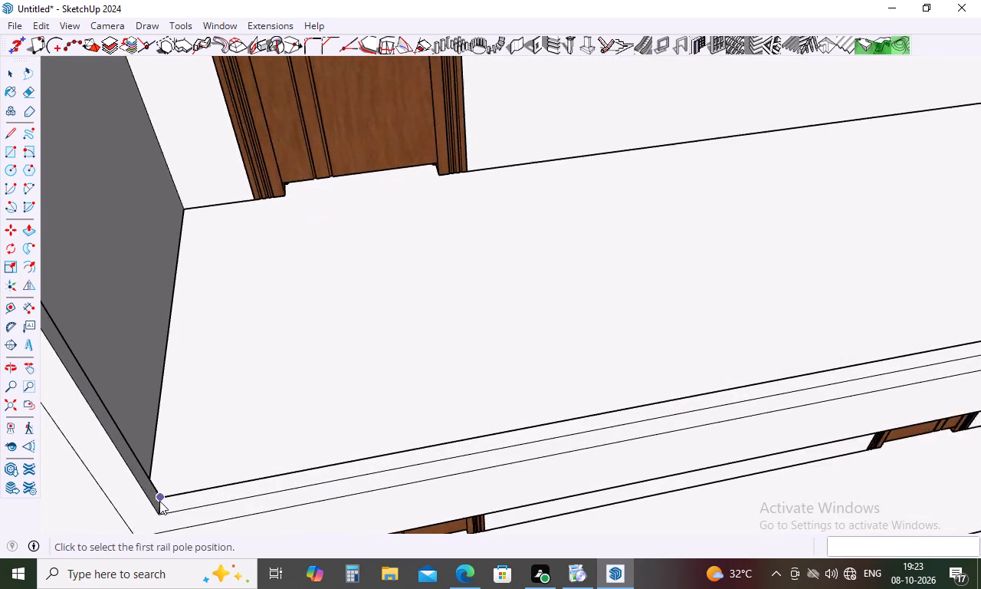
scroll(159, 501, up, 4)
click(161, 507)
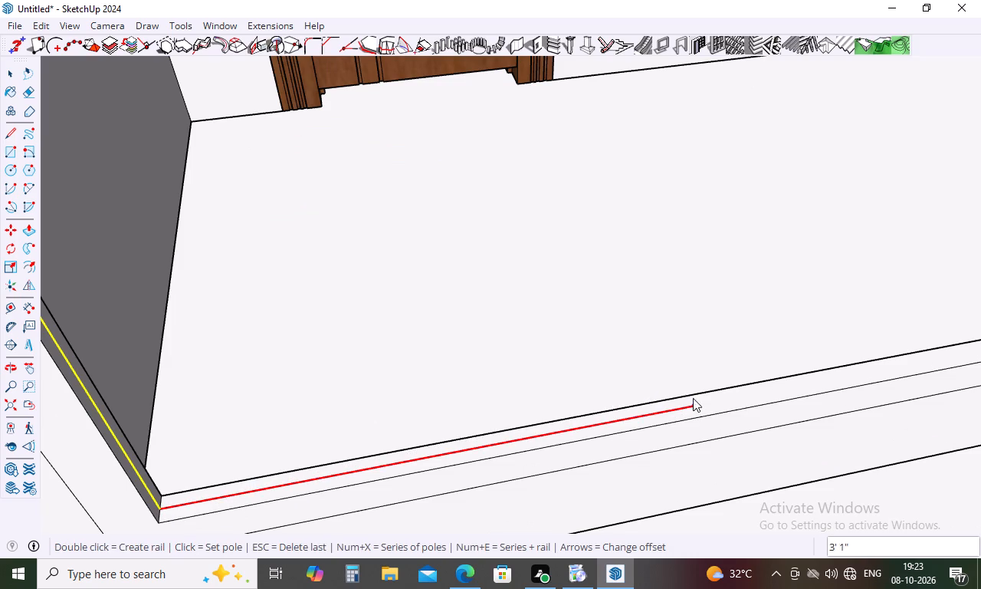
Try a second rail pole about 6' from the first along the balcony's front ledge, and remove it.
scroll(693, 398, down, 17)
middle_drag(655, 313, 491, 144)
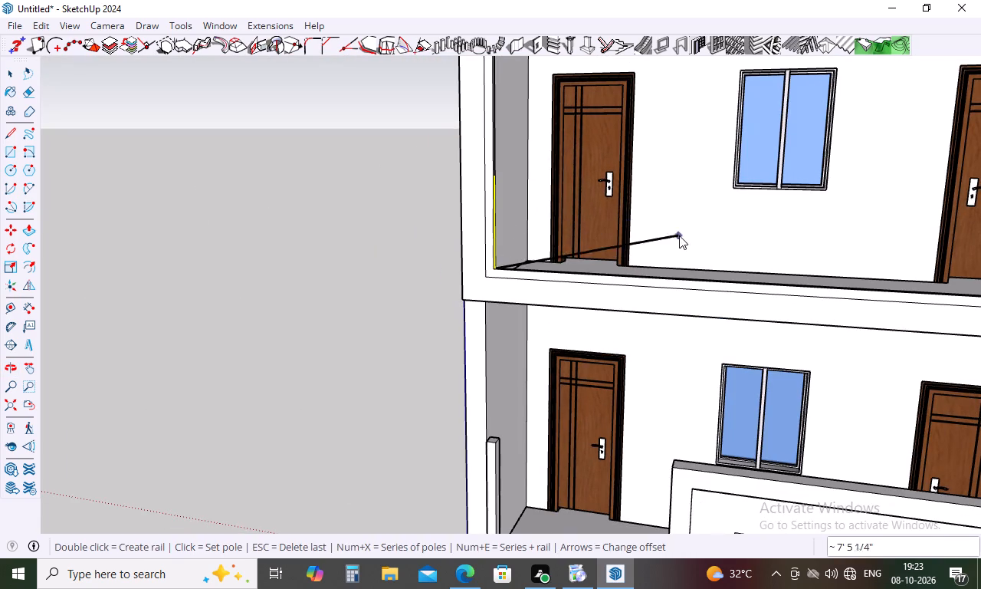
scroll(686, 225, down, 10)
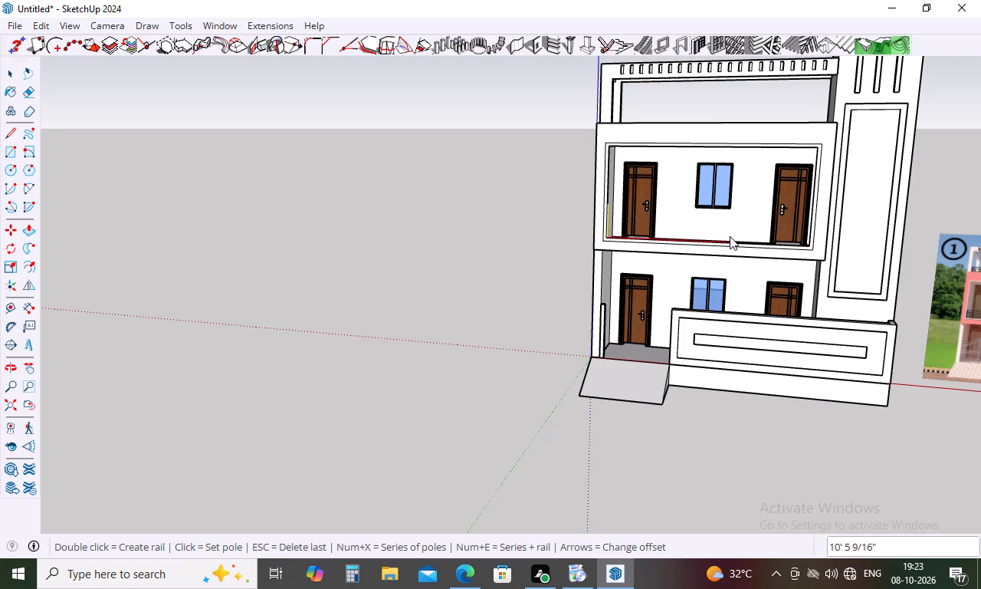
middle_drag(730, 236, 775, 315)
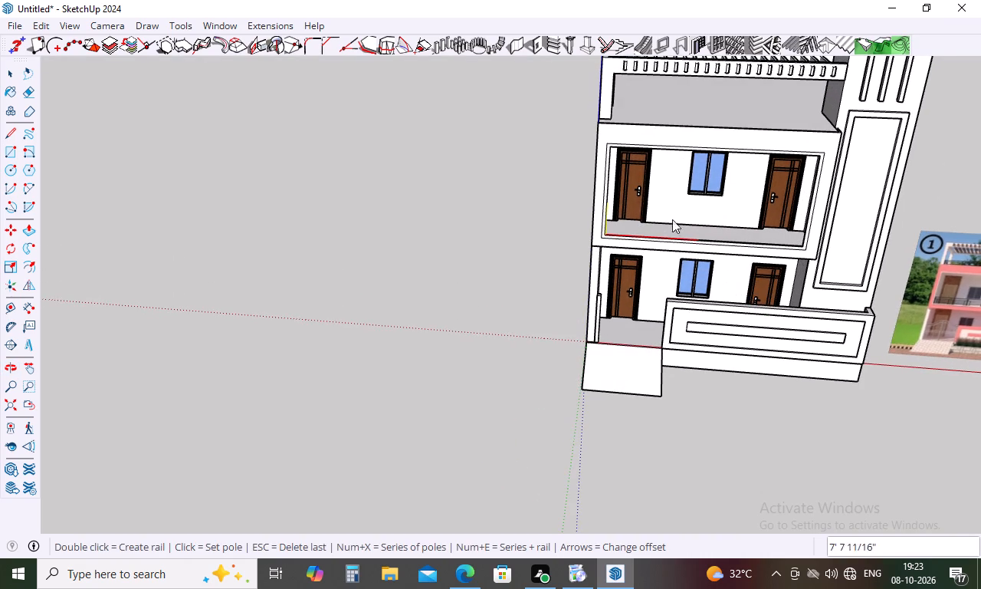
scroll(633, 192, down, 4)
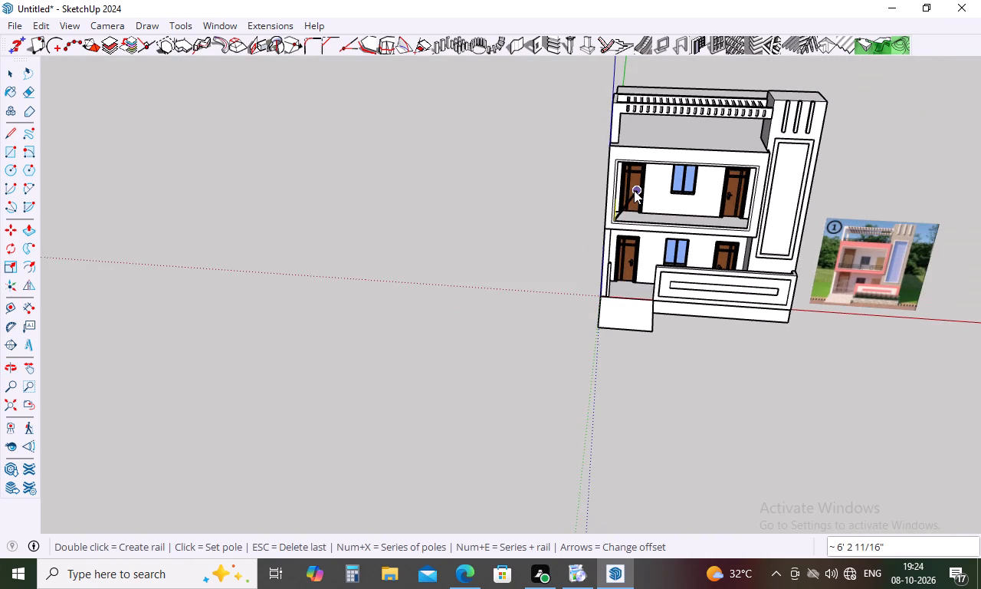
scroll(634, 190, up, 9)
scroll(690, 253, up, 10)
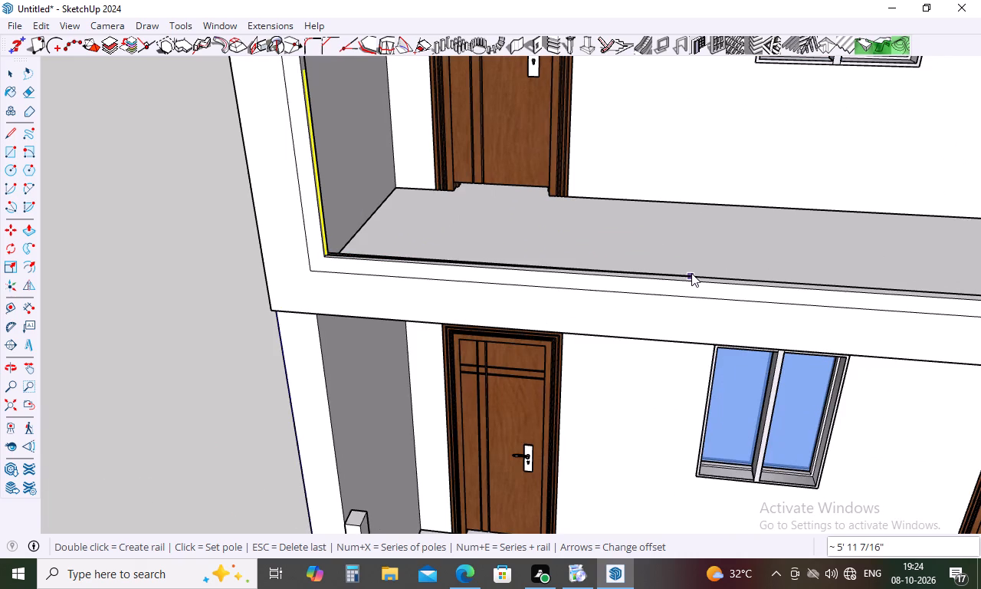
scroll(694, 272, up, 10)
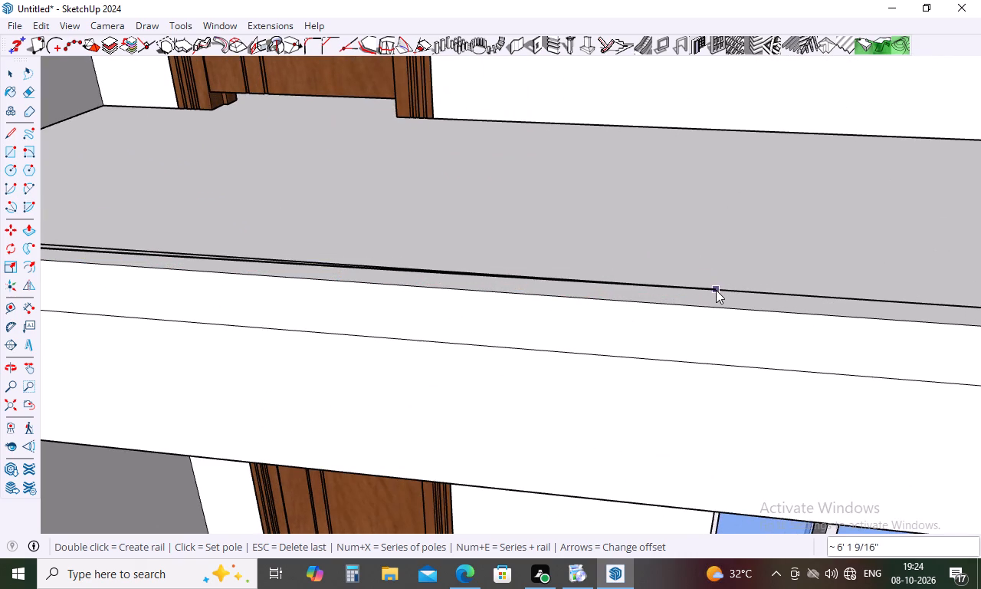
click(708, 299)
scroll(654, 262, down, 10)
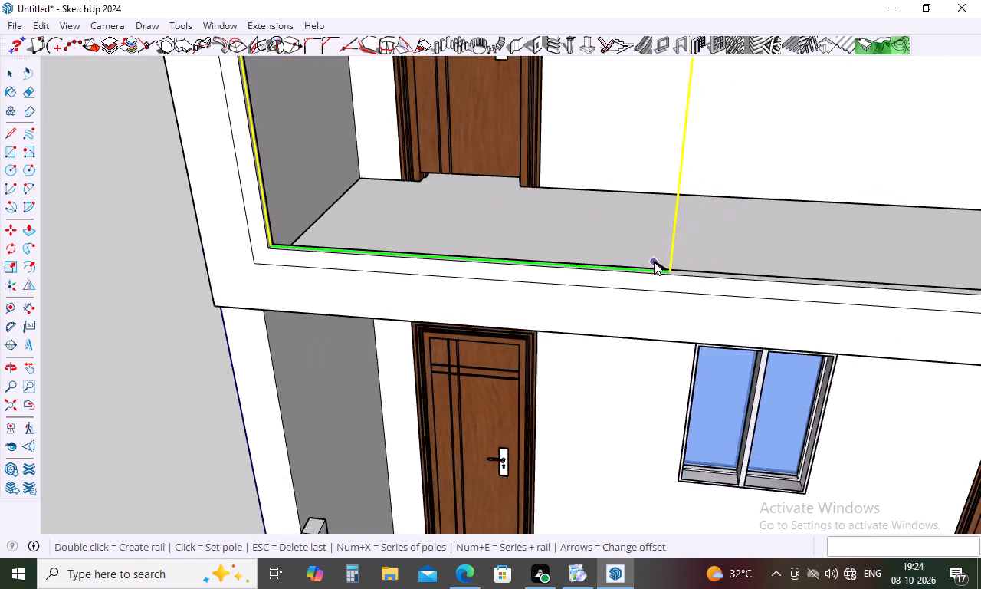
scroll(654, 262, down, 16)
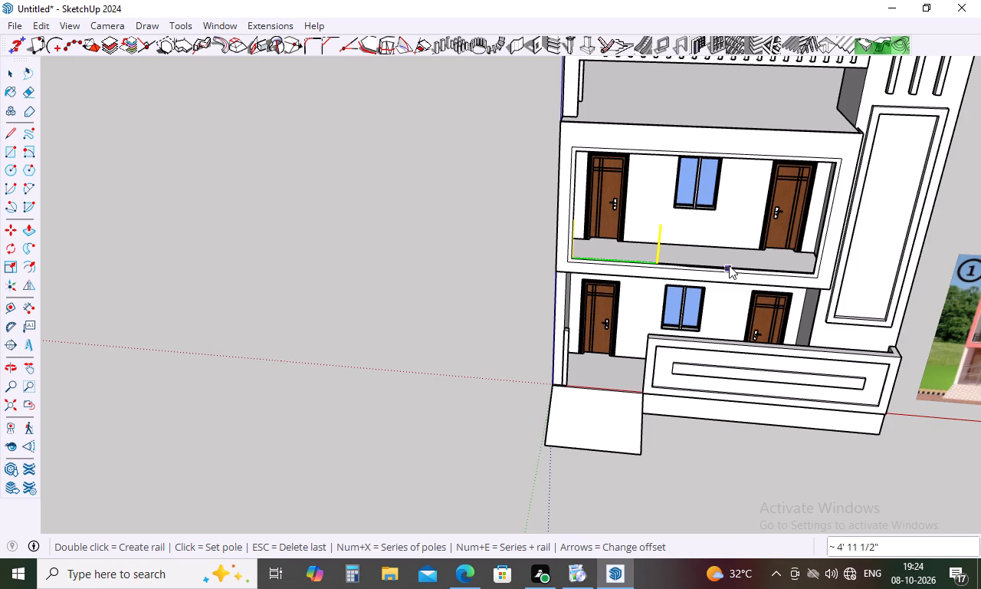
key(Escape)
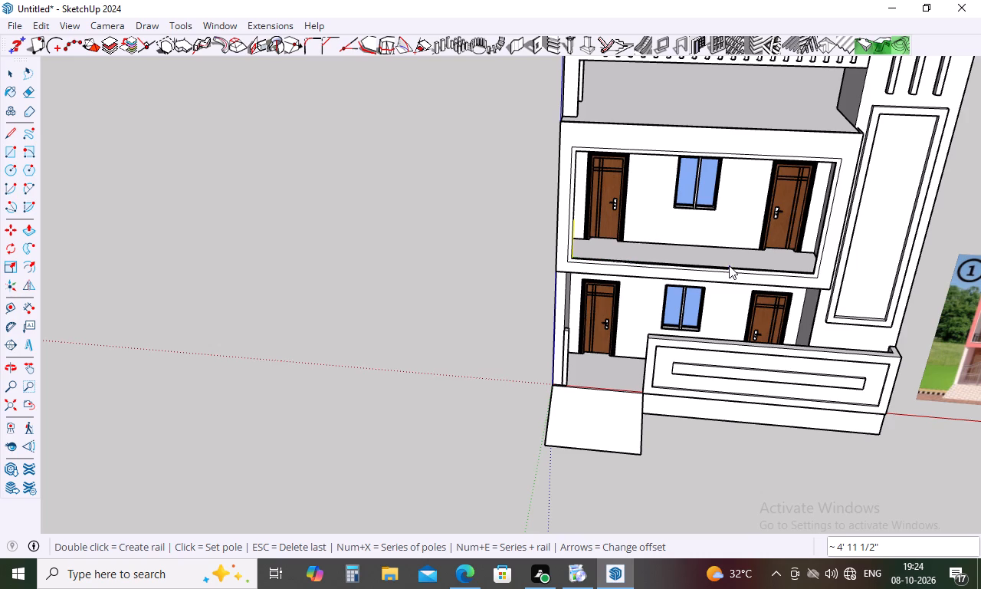
Place the second rail pole on the balcony's front ledge, about 4' 7" from the corner pole.
scroll(638, 263, up, 15)
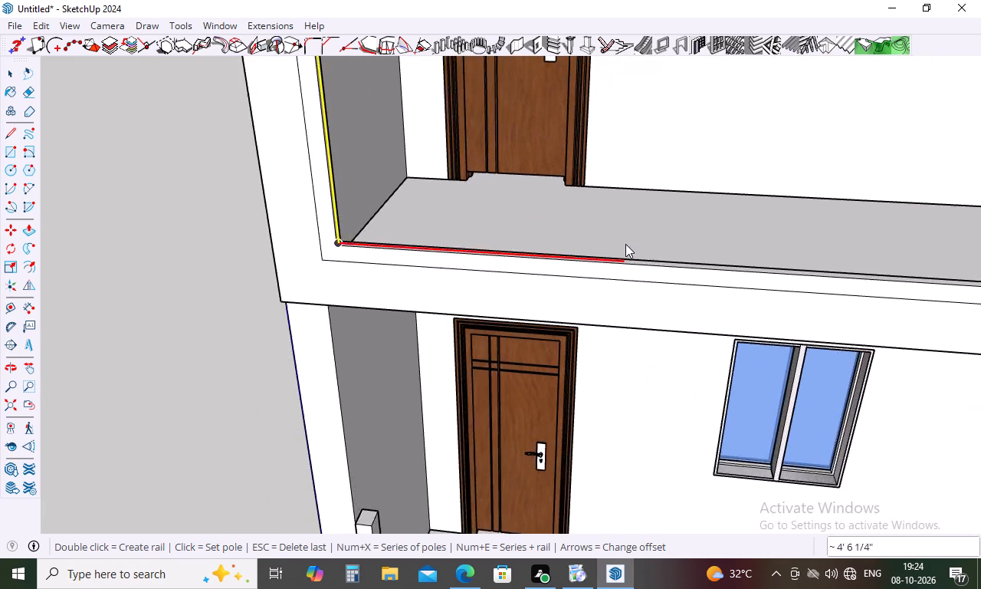
scroll(625, 244, up, 4)
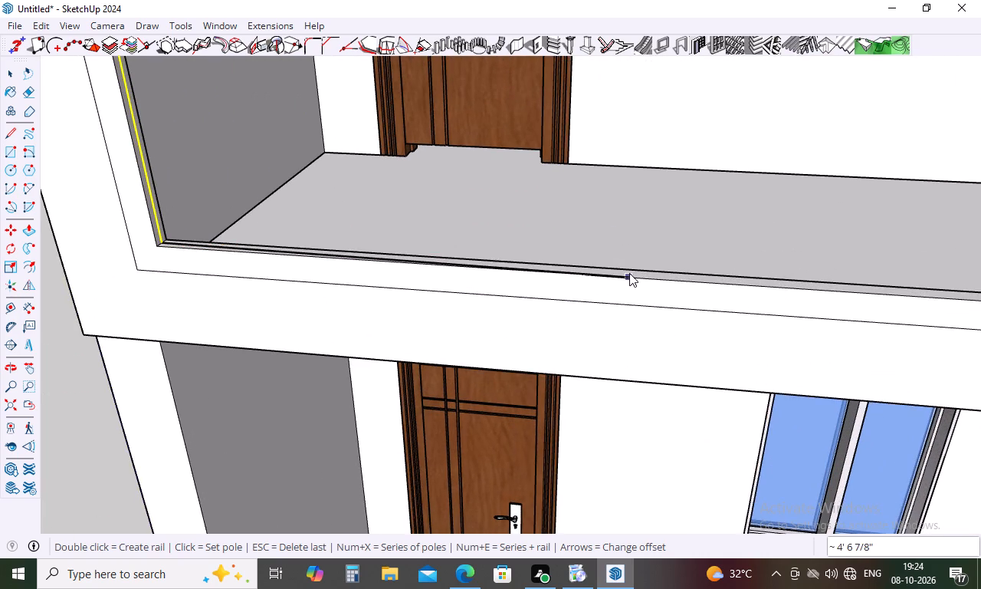
scroll(632, 271, up, 5)
middle_drag(632, 271, 635, 311)
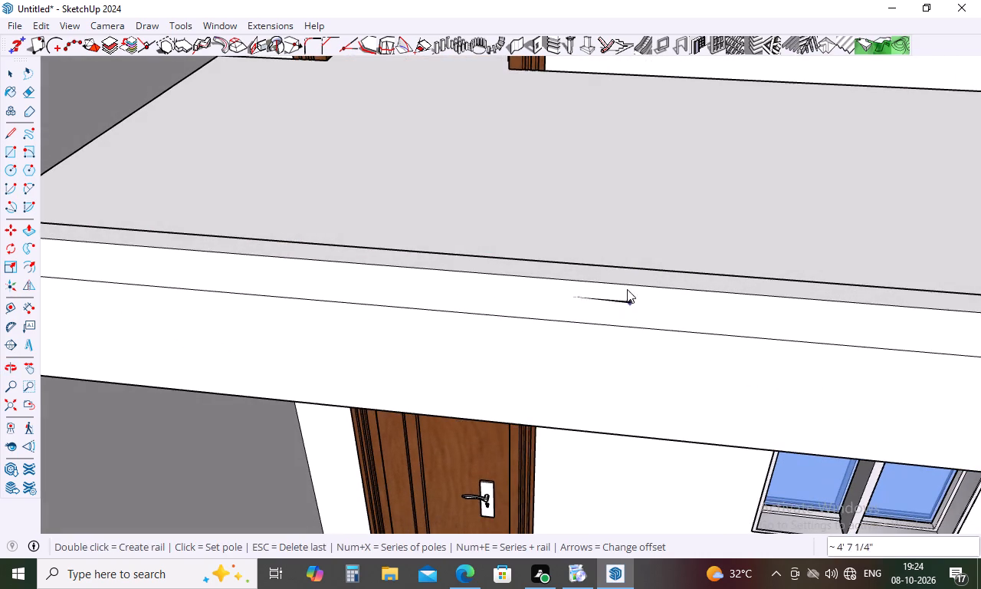
click(622, 272)
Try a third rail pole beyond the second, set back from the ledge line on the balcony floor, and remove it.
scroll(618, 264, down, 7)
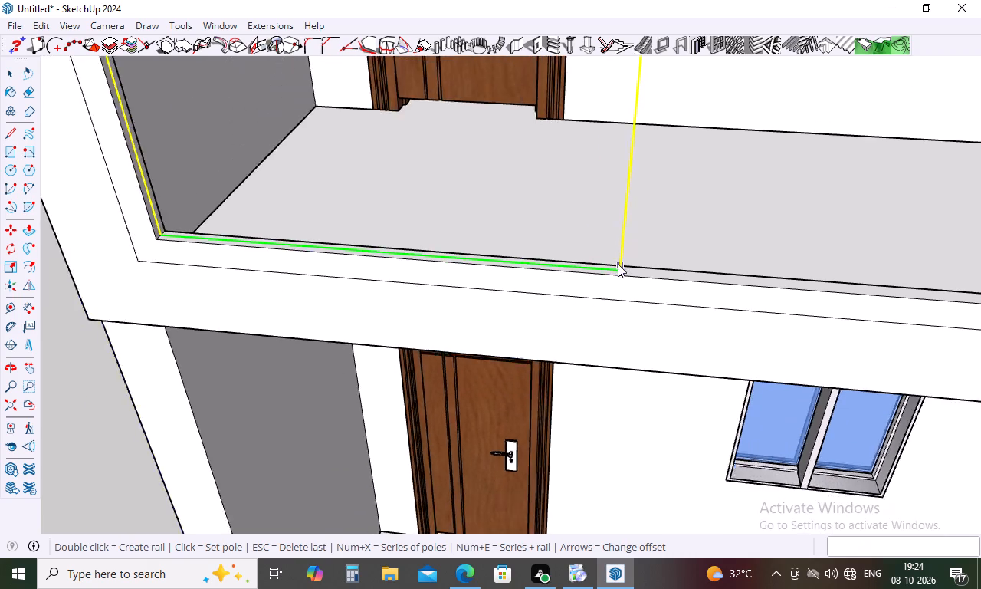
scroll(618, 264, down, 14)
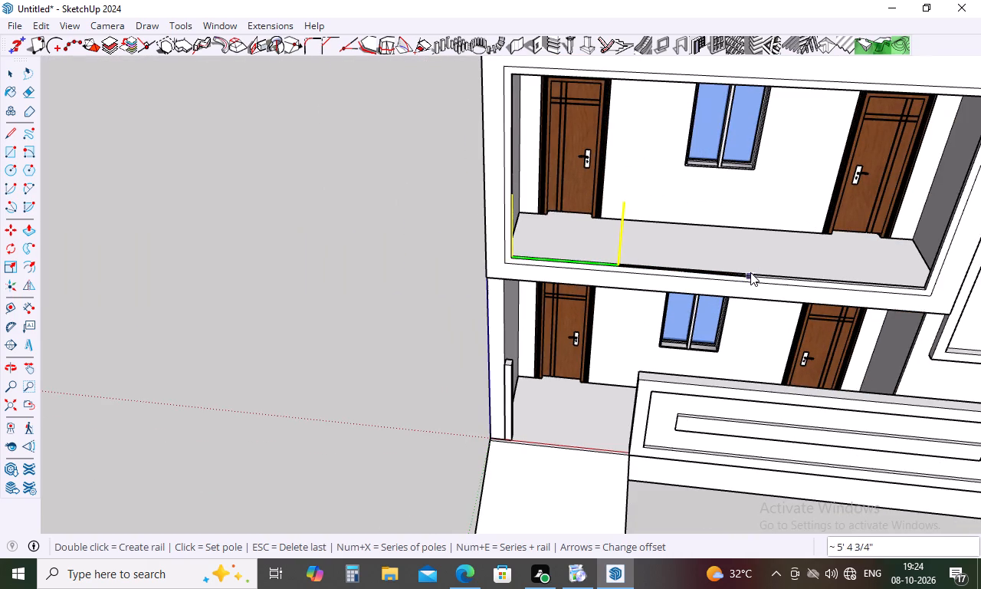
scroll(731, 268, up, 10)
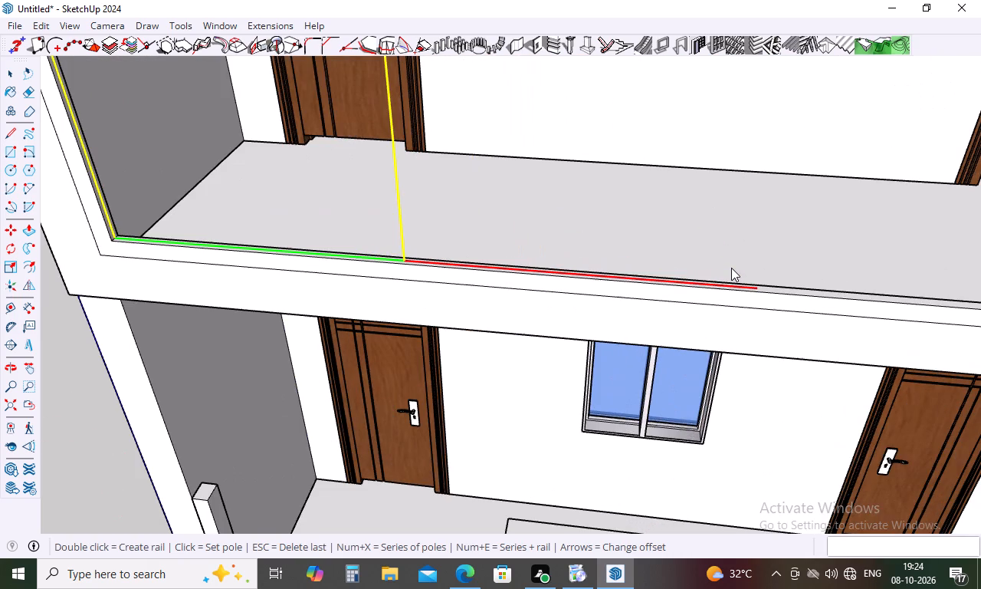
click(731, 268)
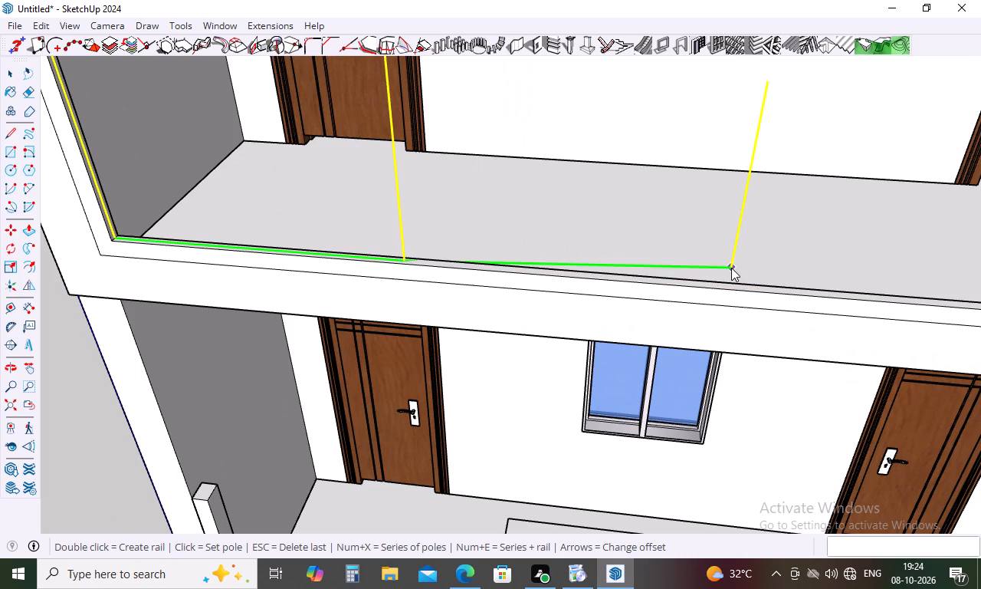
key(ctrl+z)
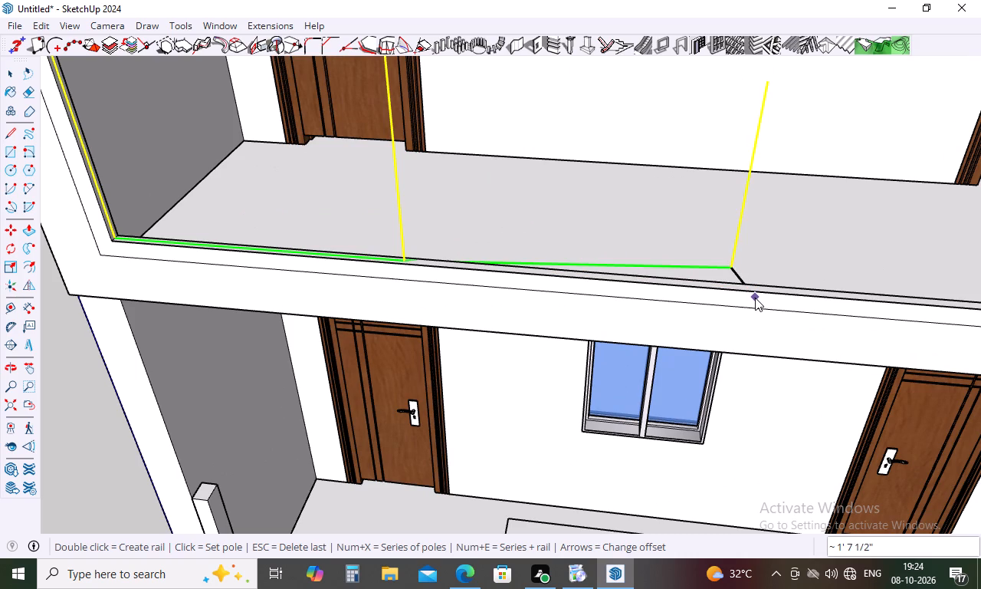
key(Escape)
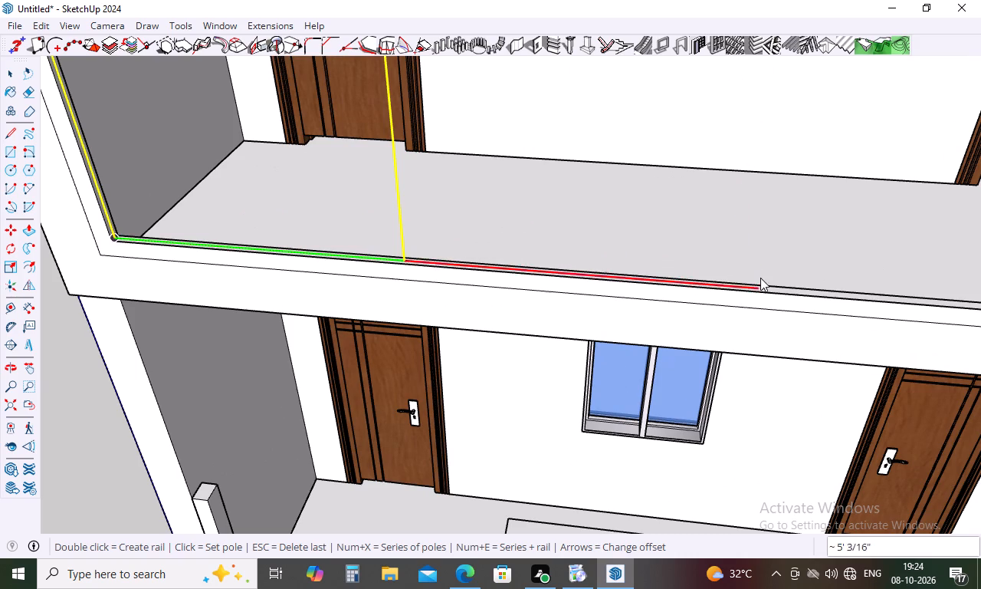
Place the third rail pole midway across the front ledge, about 4' 10" beyond the second pole.
scroll(760, 278, up, 3)
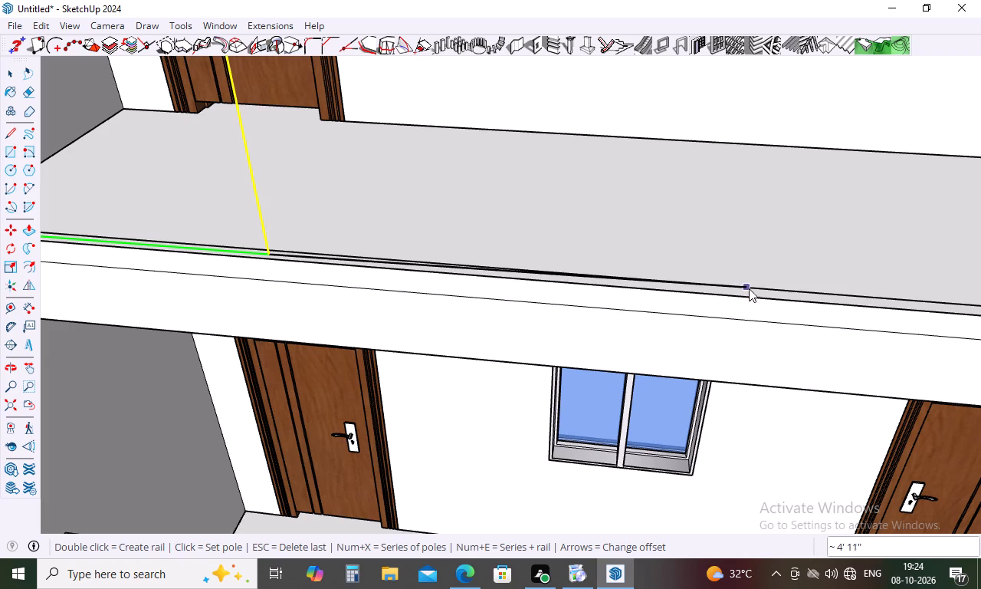
scroll(750, 288, up, 4)
middle_drag(751, 291, 756, 323)
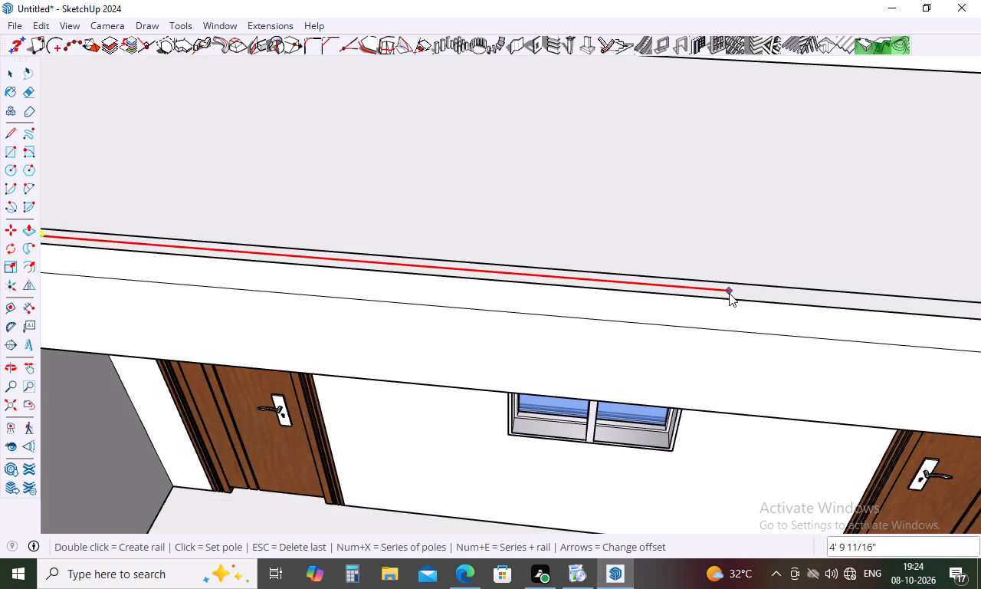
click(729, 293)
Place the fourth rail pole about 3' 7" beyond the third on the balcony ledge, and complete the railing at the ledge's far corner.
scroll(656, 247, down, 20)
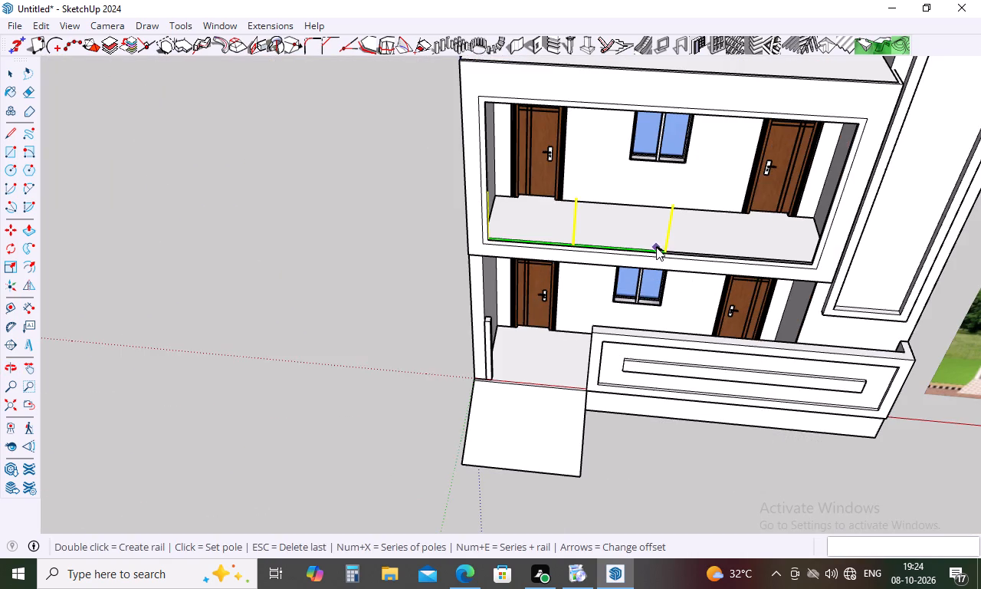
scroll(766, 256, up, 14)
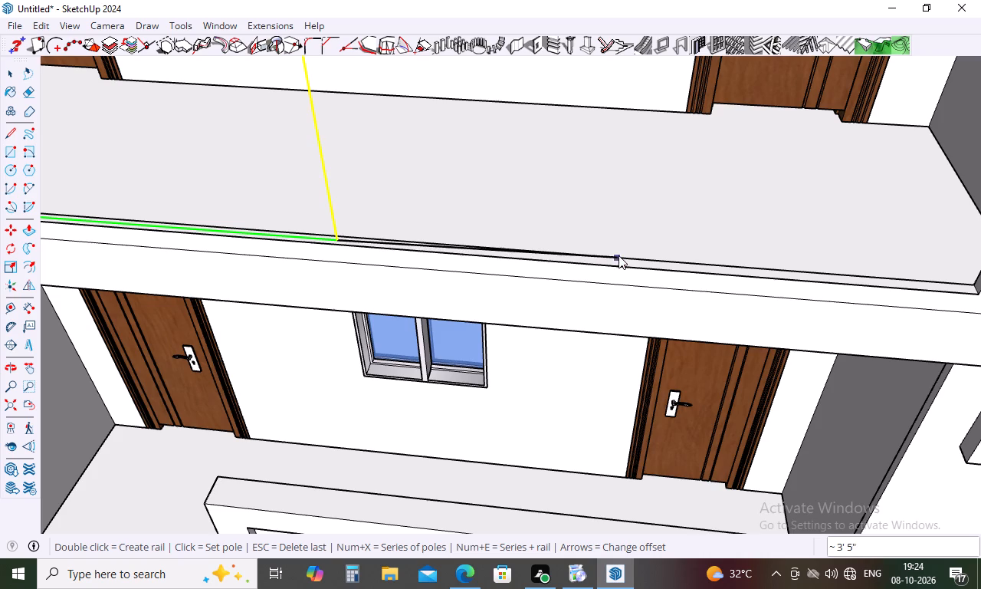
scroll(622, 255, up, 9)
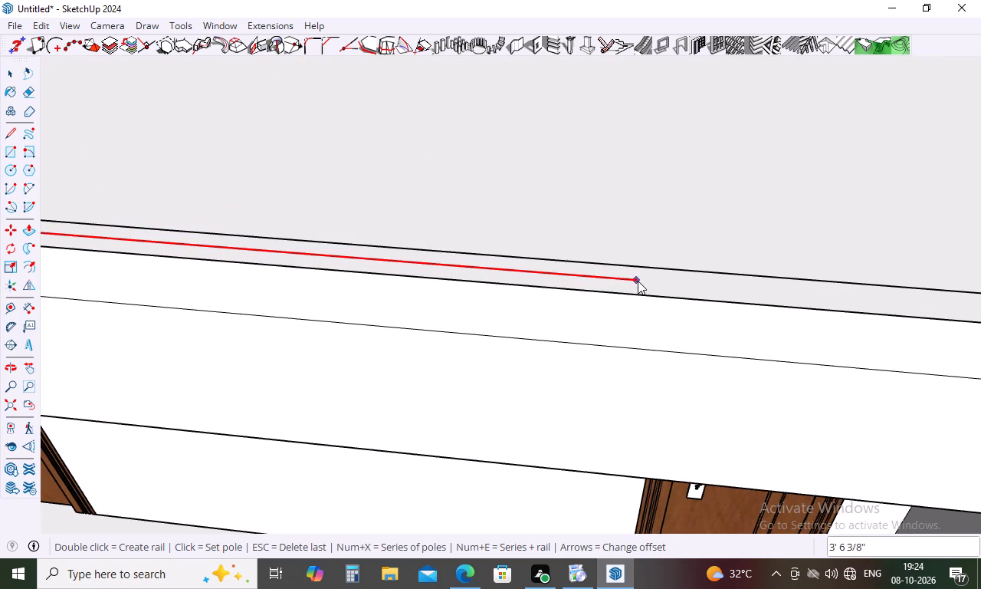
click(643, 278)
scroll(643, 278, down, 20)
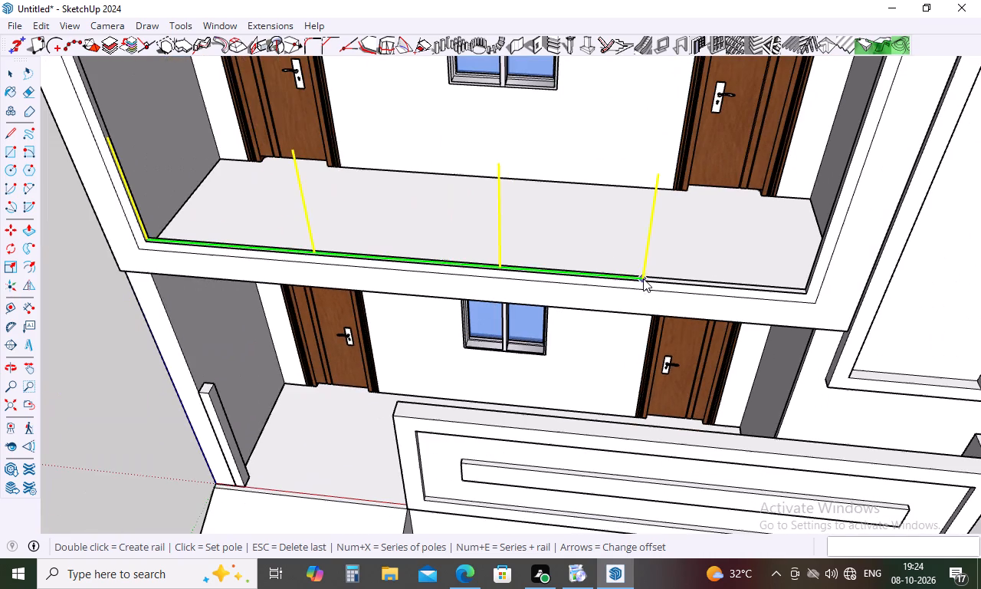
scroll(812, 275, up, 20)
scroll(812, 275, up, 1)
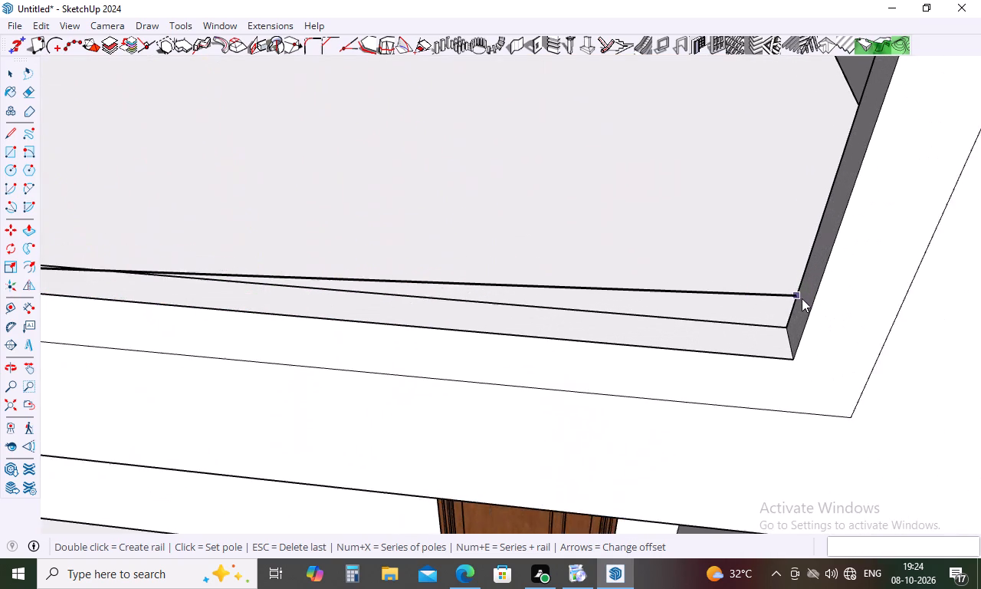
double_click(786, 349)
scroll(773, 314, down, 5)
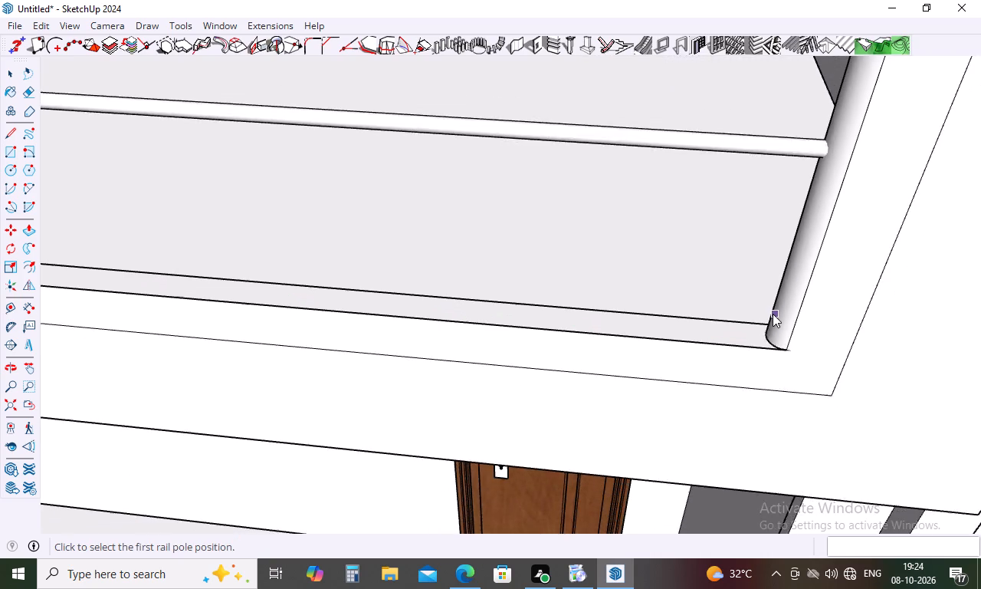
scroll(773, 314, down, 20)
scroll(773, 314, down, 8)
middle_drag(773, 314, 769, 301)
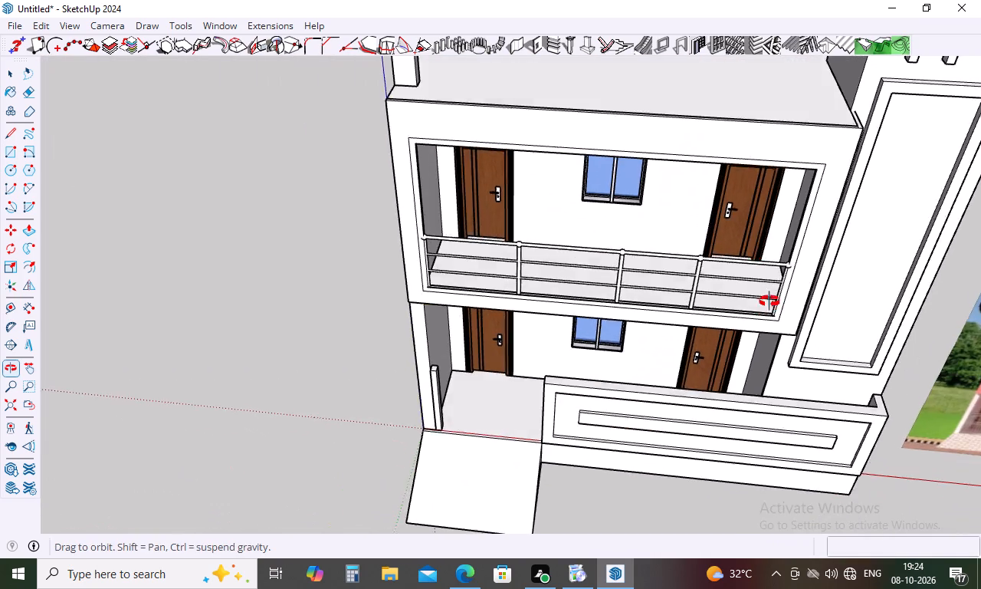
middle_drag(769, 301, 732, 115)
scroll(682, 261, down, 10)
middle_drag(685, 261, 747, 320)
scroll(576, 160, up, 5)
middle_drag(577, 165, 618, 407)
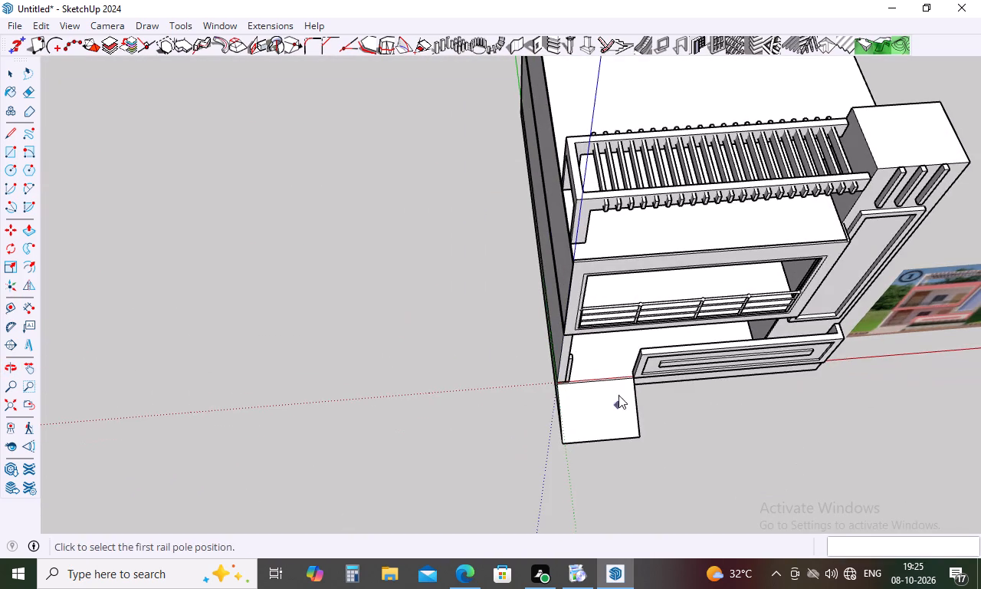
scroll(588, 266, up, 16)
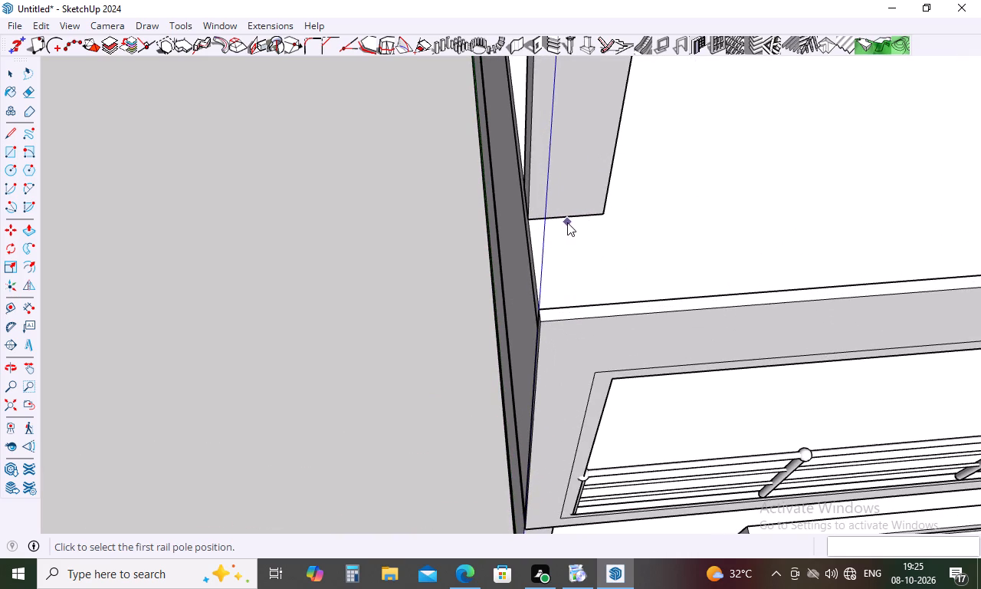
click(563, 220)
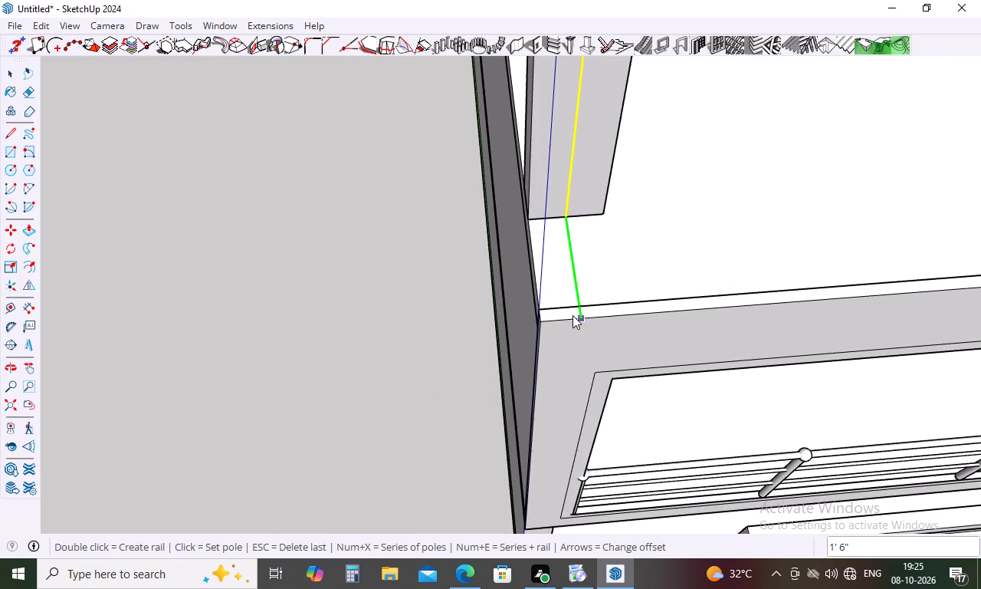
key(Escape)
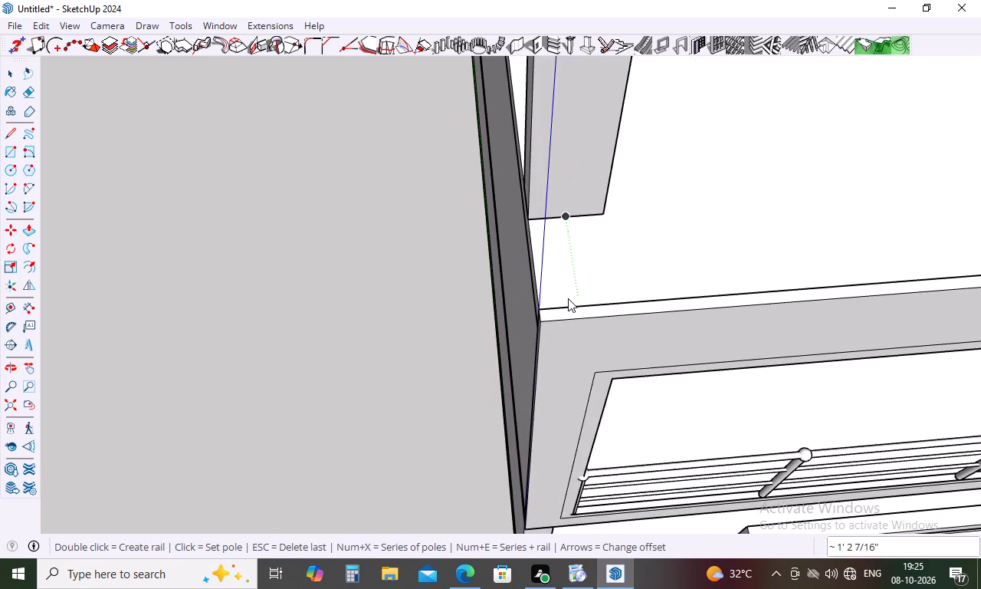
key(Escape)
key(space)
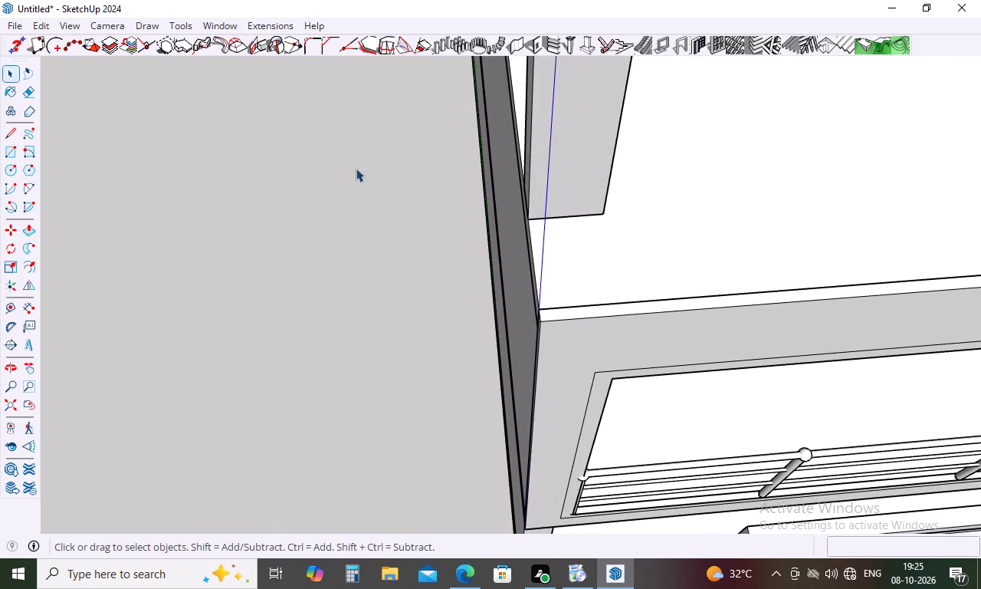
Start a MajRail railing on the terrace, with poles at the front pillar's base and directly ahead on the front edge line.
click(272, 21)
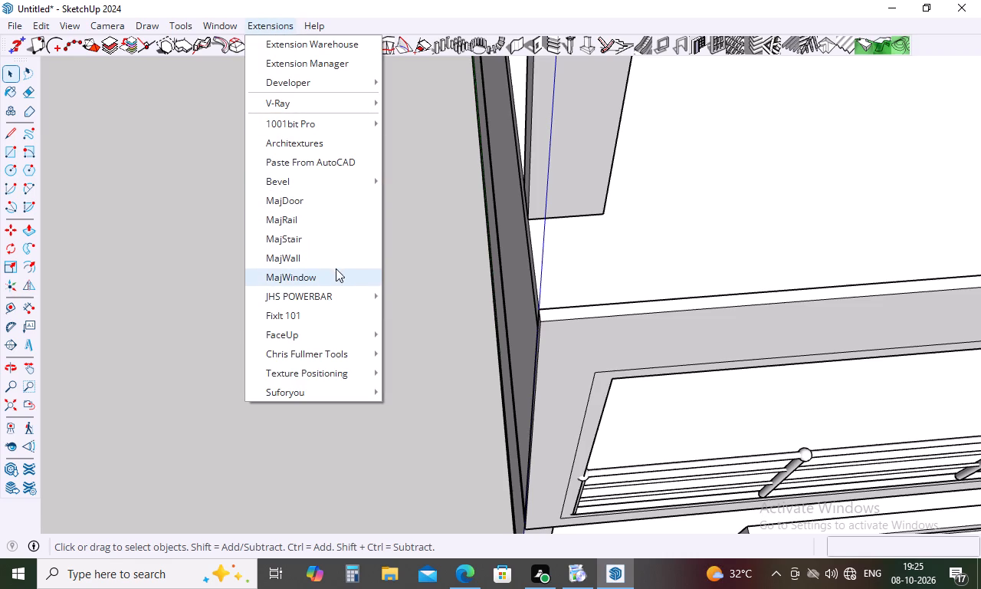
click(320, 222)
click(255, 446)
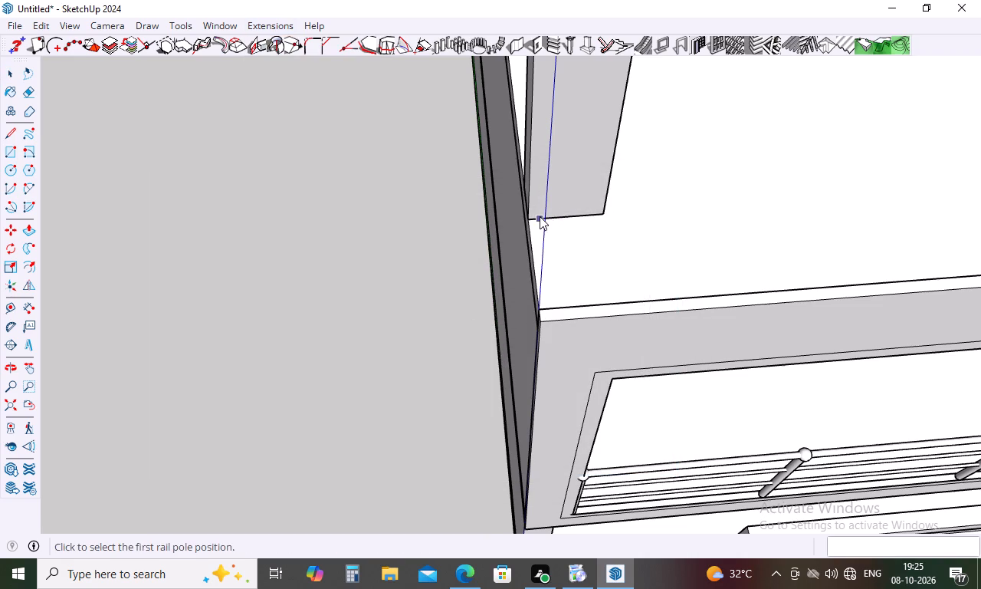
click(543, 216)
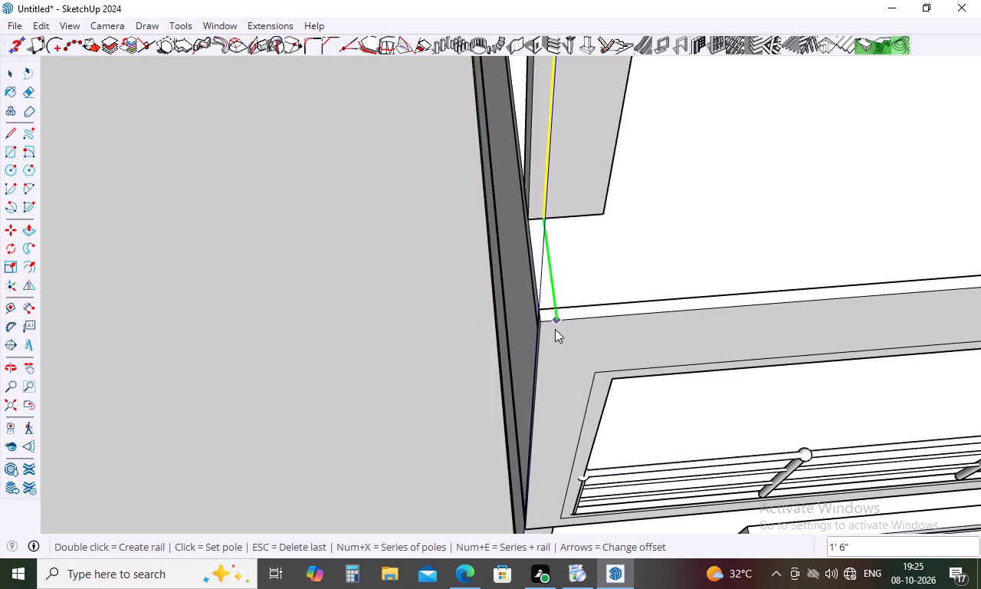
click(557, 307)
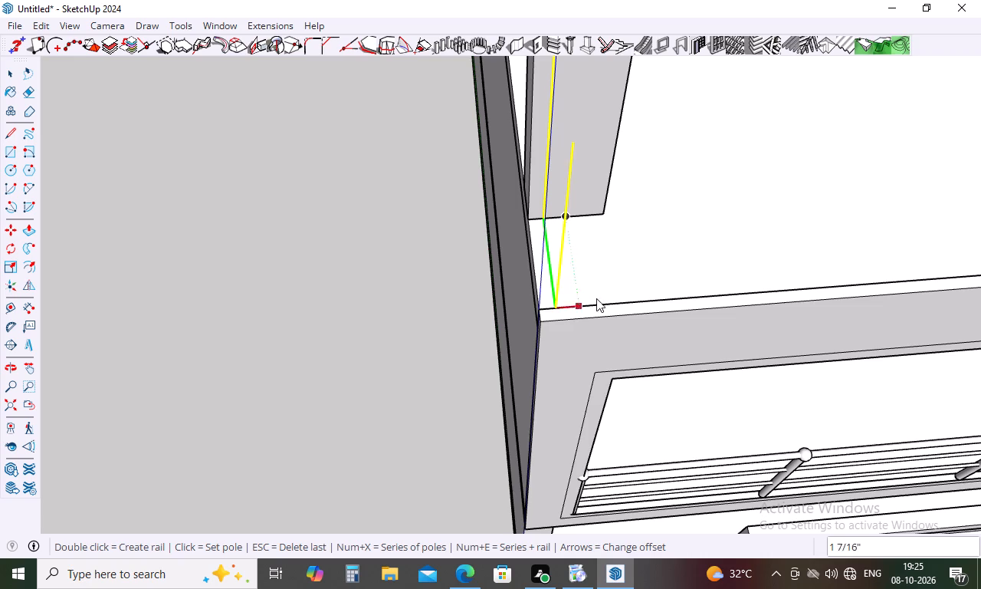
Examine the terrace railing and its layout in the reference image.
scroll(652, 282, down, 10)
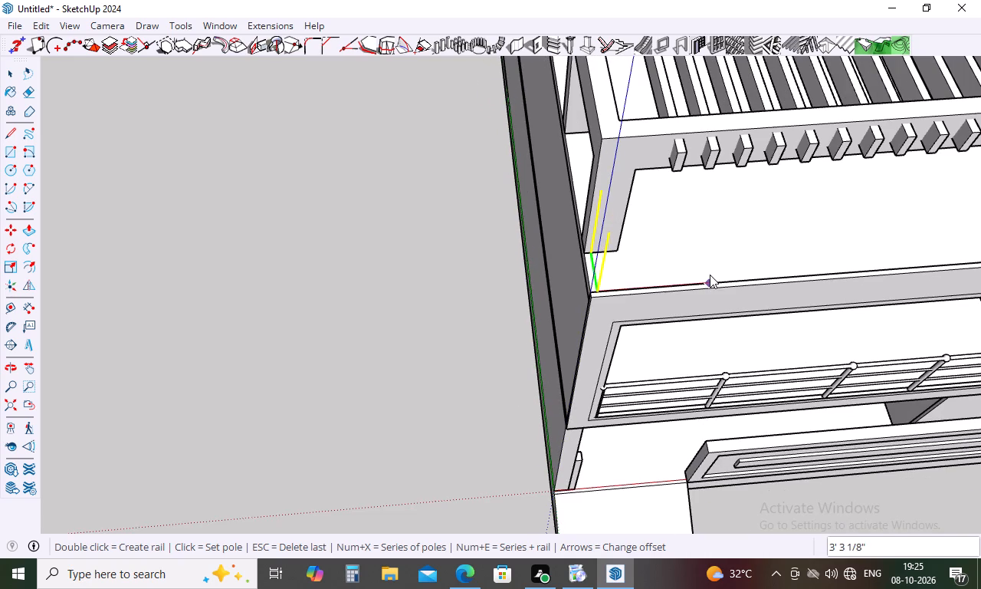
scroll(632, 281, down, 5)
scroll(527, 277, down, 10)
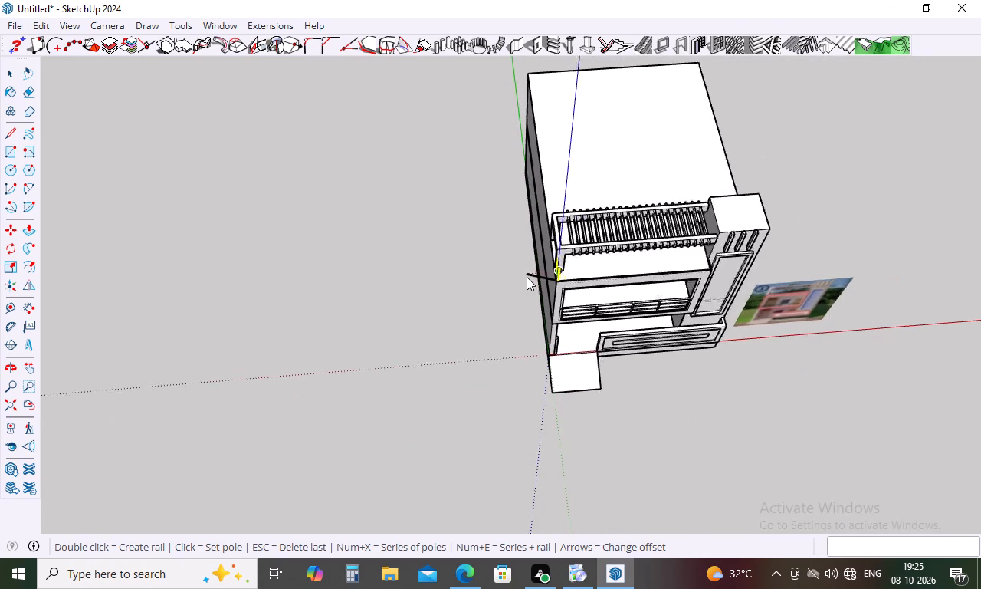
scroll(829, 321, up, 12)
middle_drag(825, 307, 786, 169)
scroll(742, 390, up, 5)
scroll(668, 281, up, 6)
scroll(720, 324, up, 5)
scroll(687, 246, down, 10)
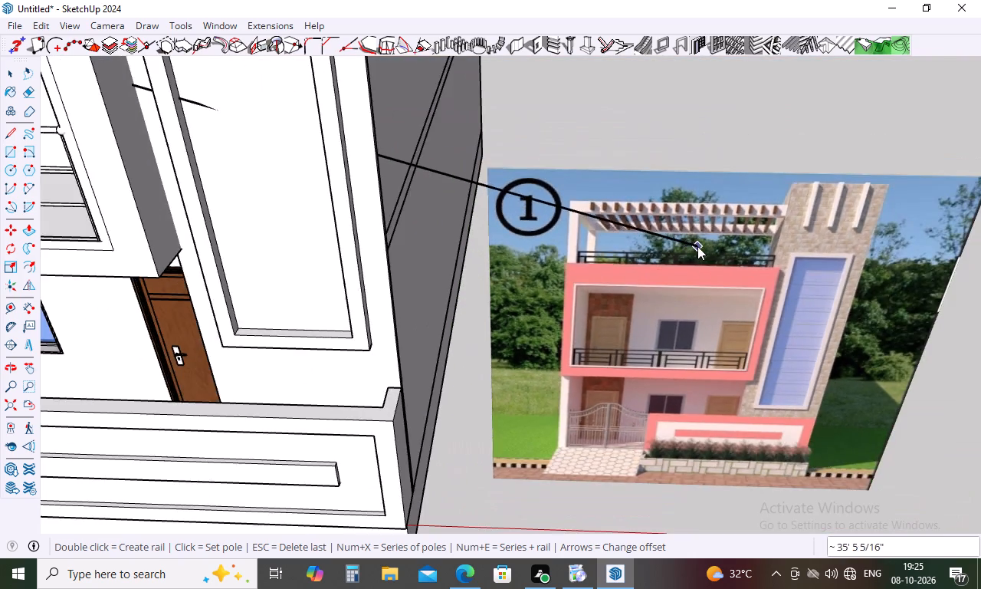
scroll(700, 246, down, 16)
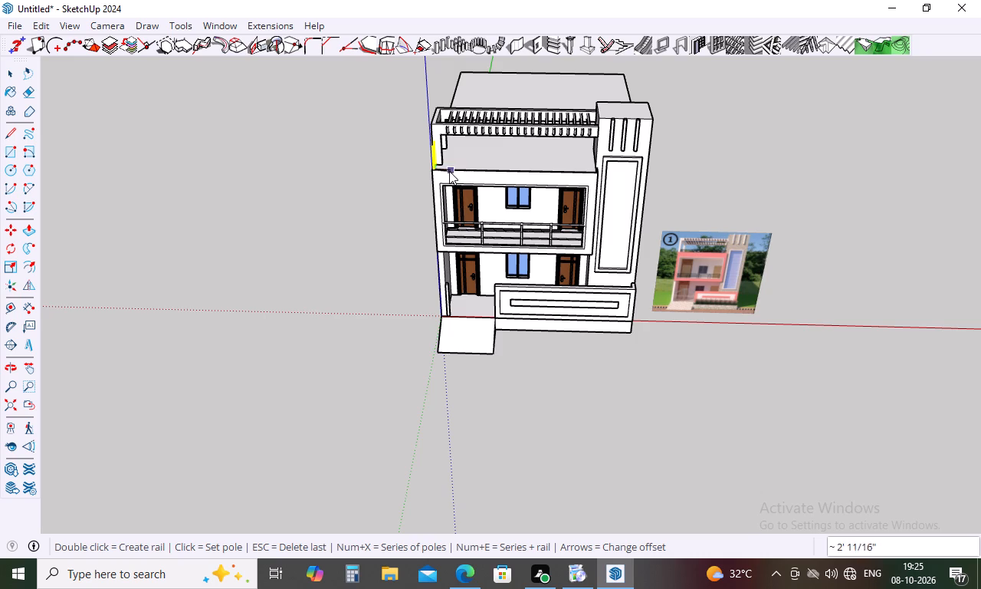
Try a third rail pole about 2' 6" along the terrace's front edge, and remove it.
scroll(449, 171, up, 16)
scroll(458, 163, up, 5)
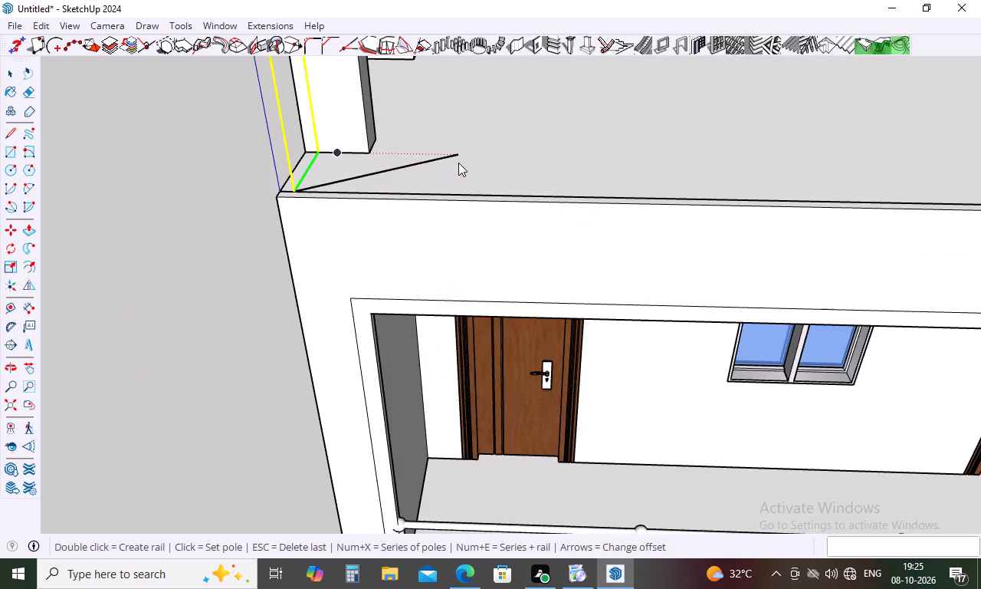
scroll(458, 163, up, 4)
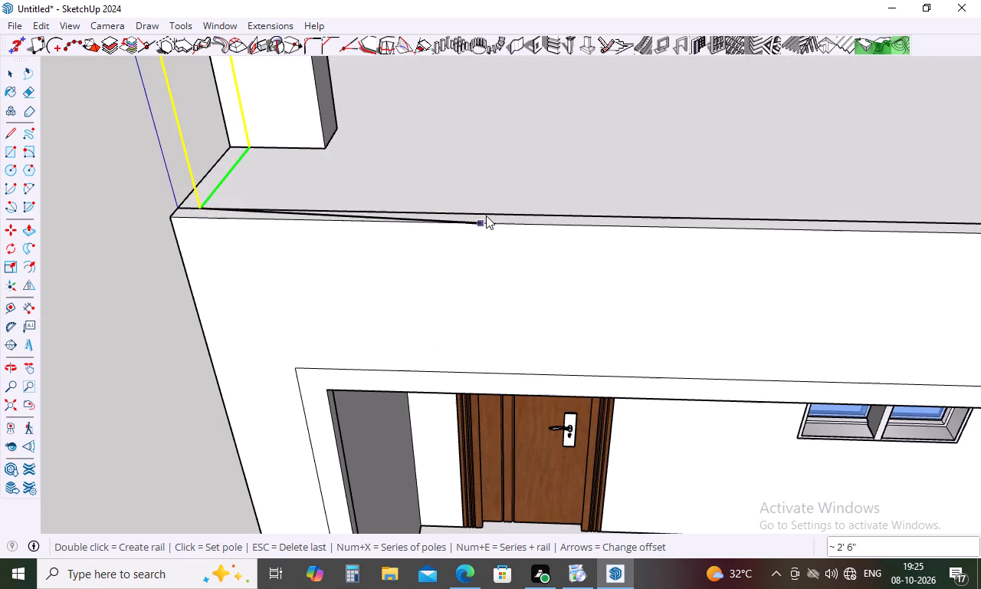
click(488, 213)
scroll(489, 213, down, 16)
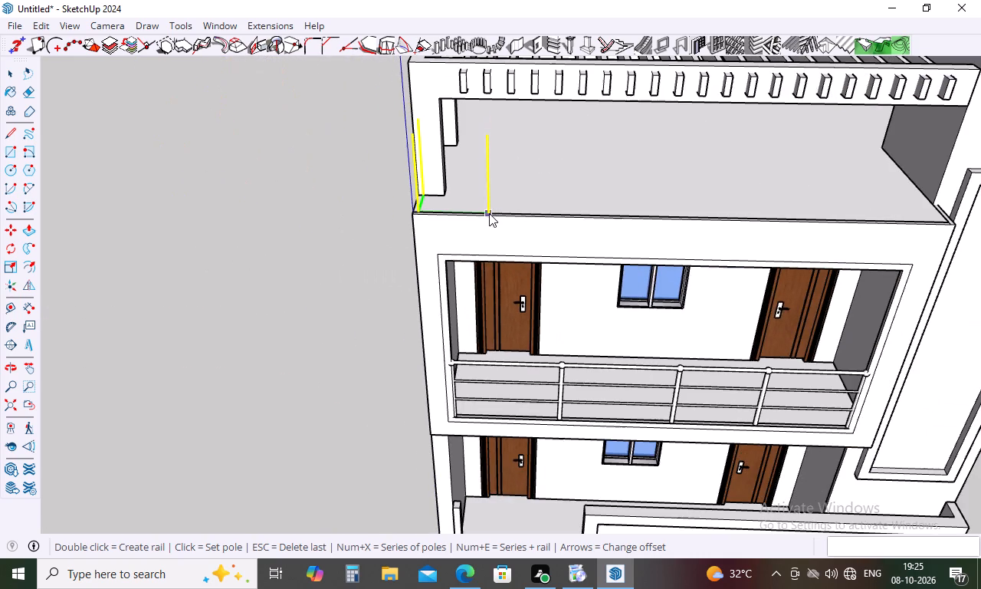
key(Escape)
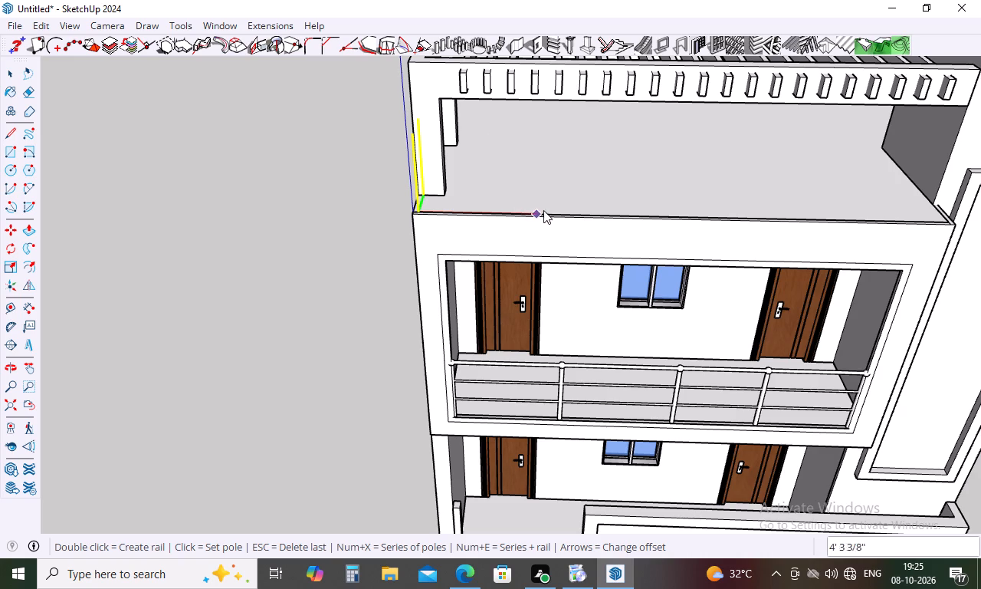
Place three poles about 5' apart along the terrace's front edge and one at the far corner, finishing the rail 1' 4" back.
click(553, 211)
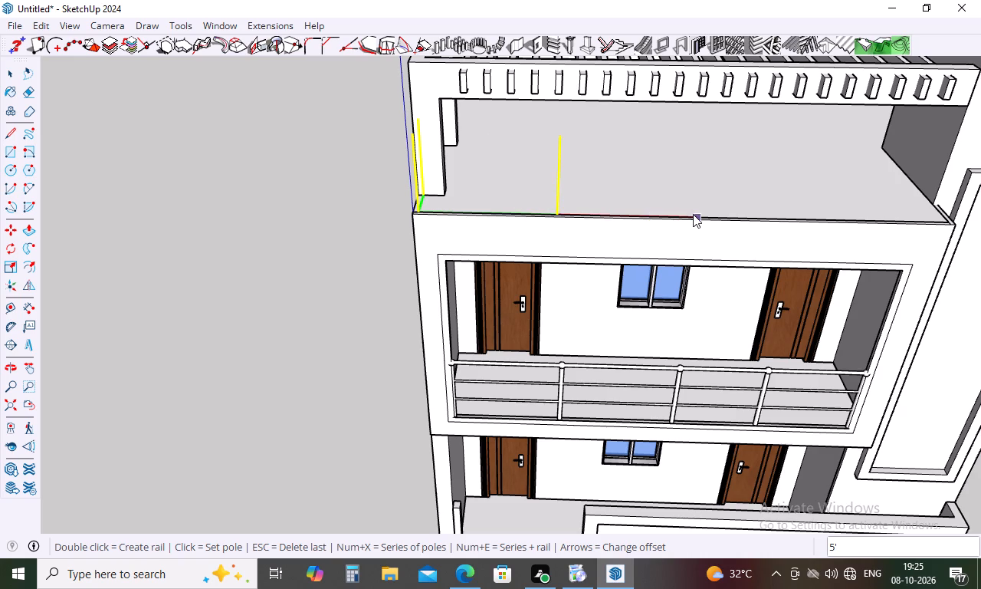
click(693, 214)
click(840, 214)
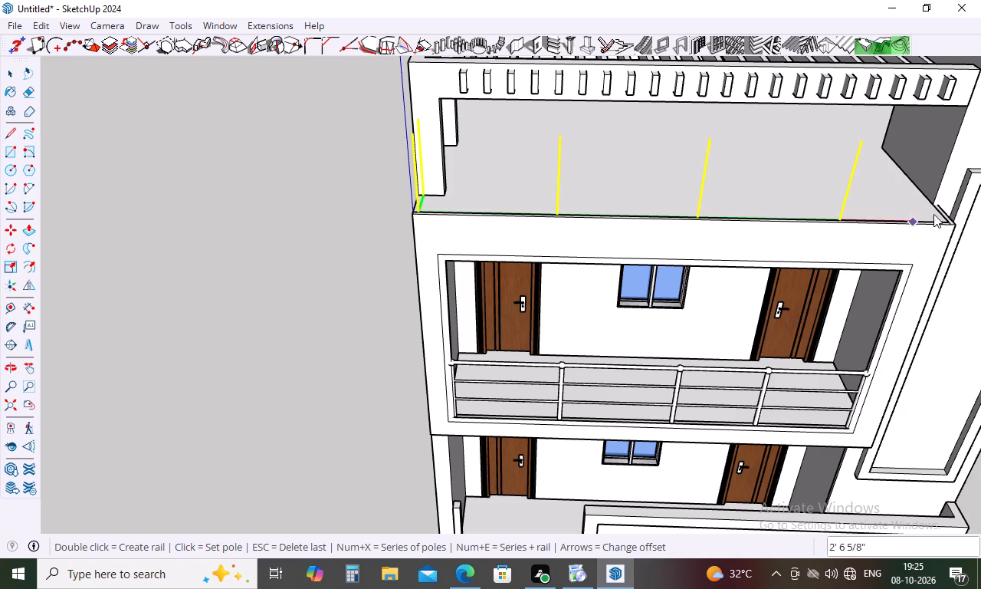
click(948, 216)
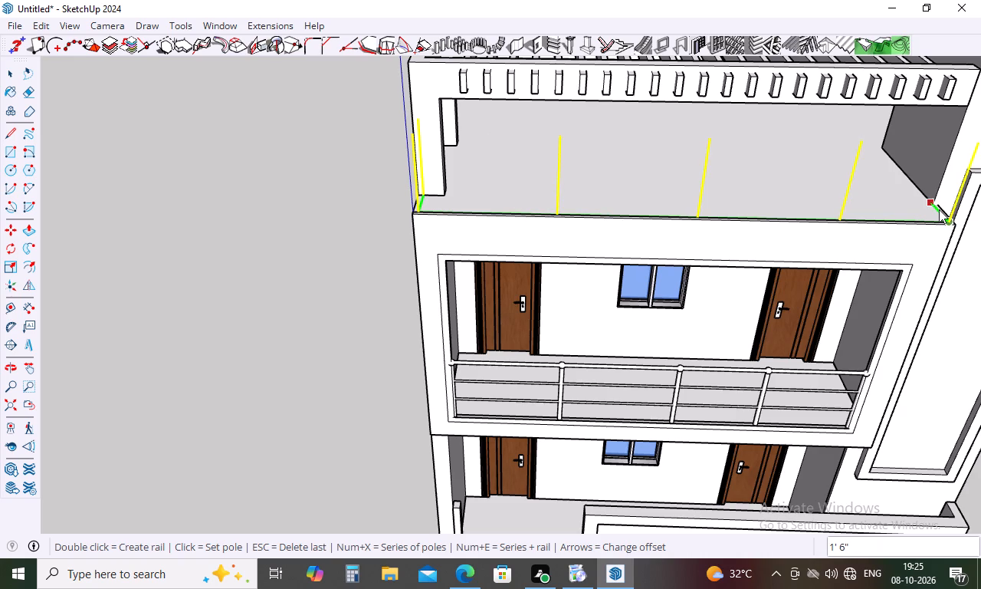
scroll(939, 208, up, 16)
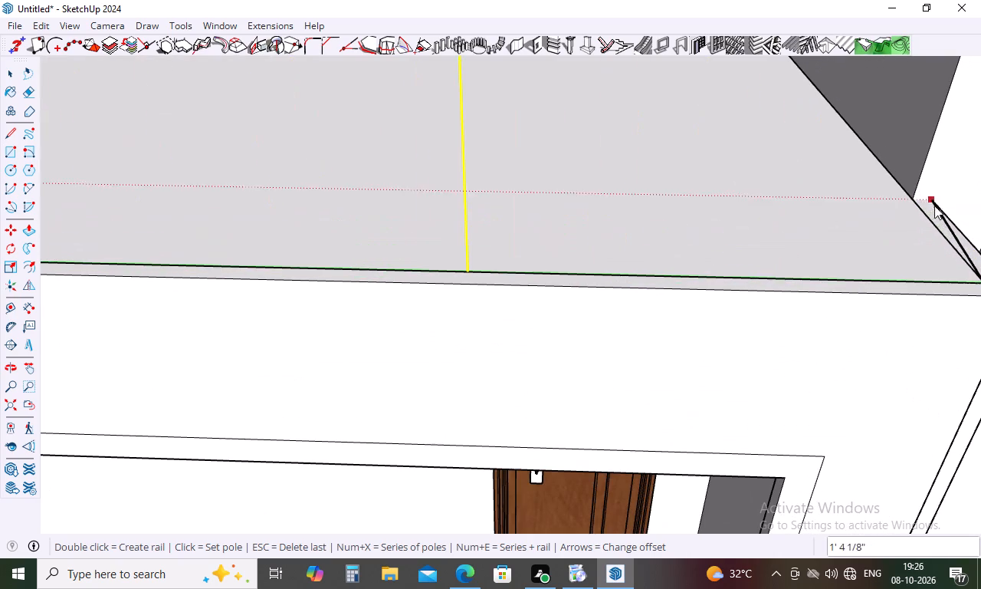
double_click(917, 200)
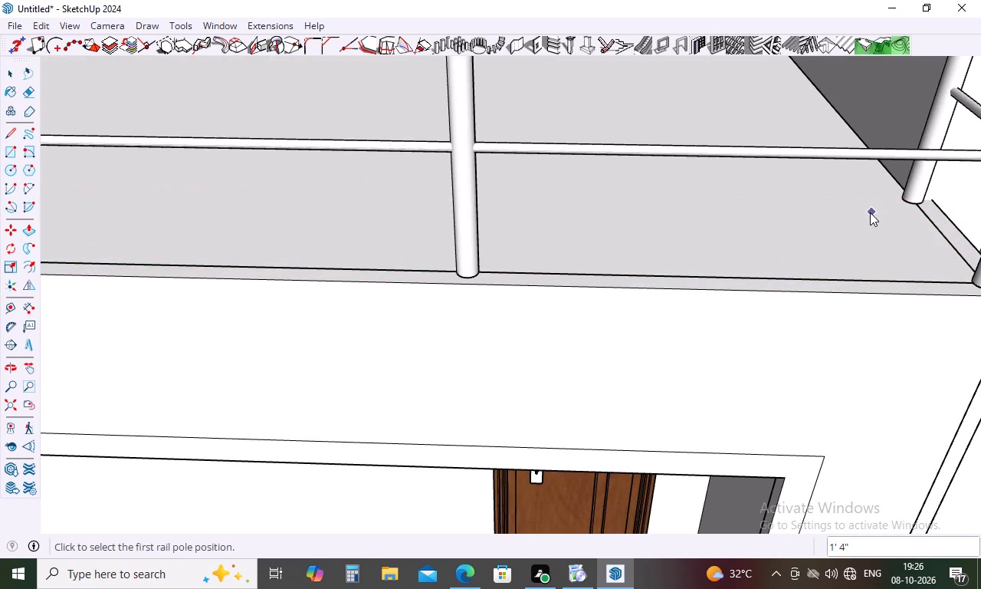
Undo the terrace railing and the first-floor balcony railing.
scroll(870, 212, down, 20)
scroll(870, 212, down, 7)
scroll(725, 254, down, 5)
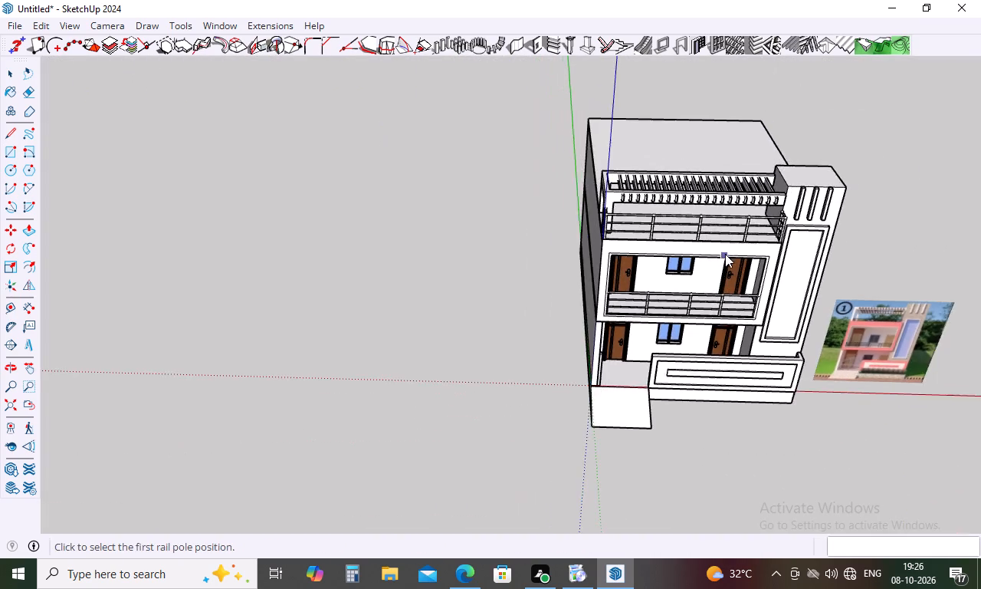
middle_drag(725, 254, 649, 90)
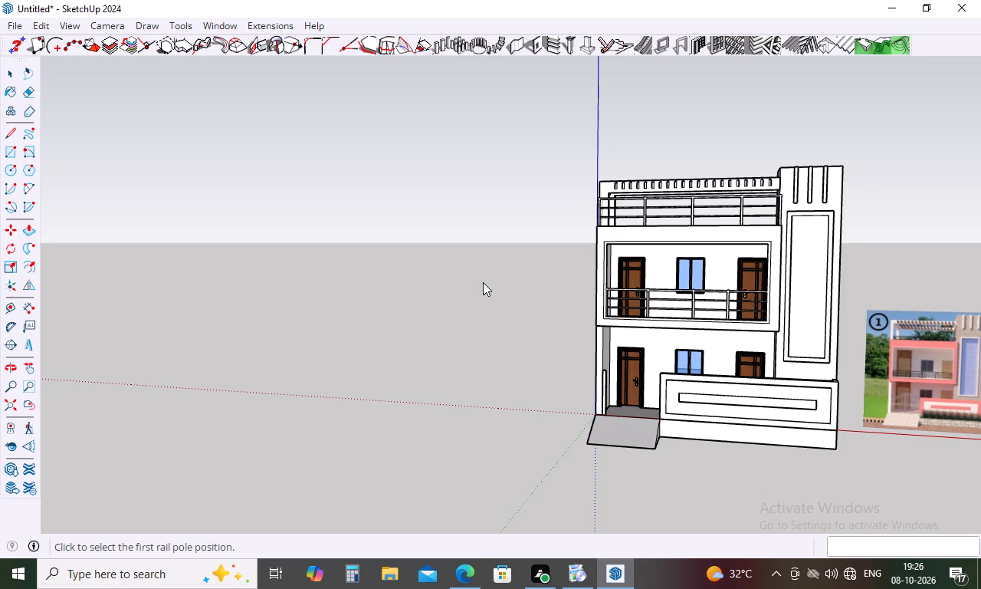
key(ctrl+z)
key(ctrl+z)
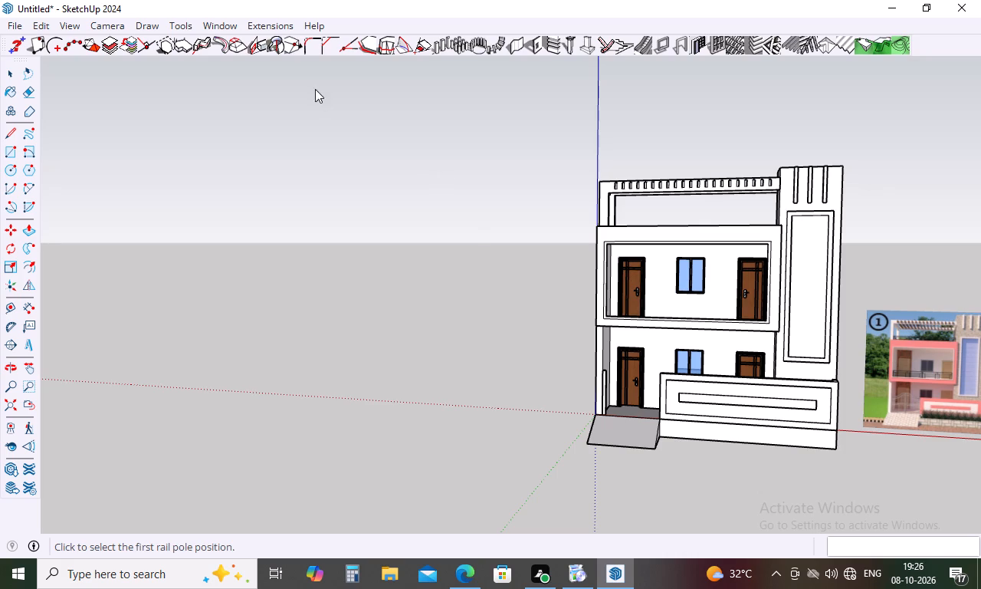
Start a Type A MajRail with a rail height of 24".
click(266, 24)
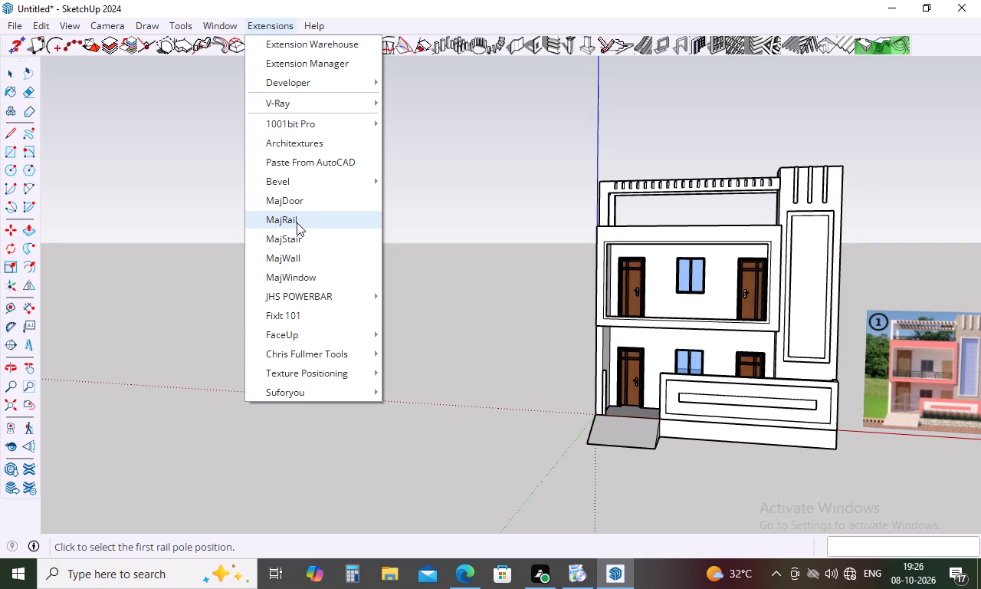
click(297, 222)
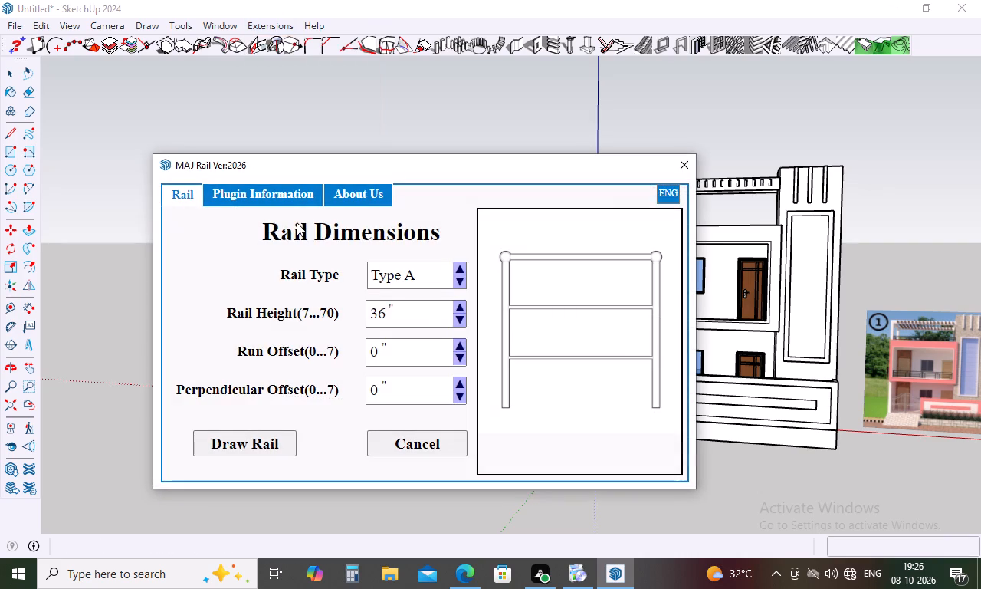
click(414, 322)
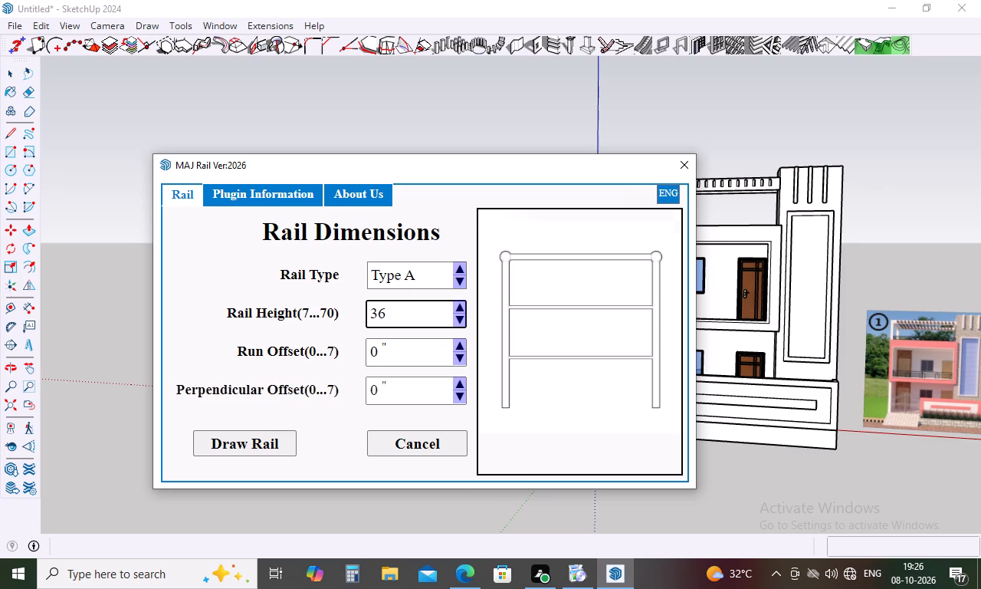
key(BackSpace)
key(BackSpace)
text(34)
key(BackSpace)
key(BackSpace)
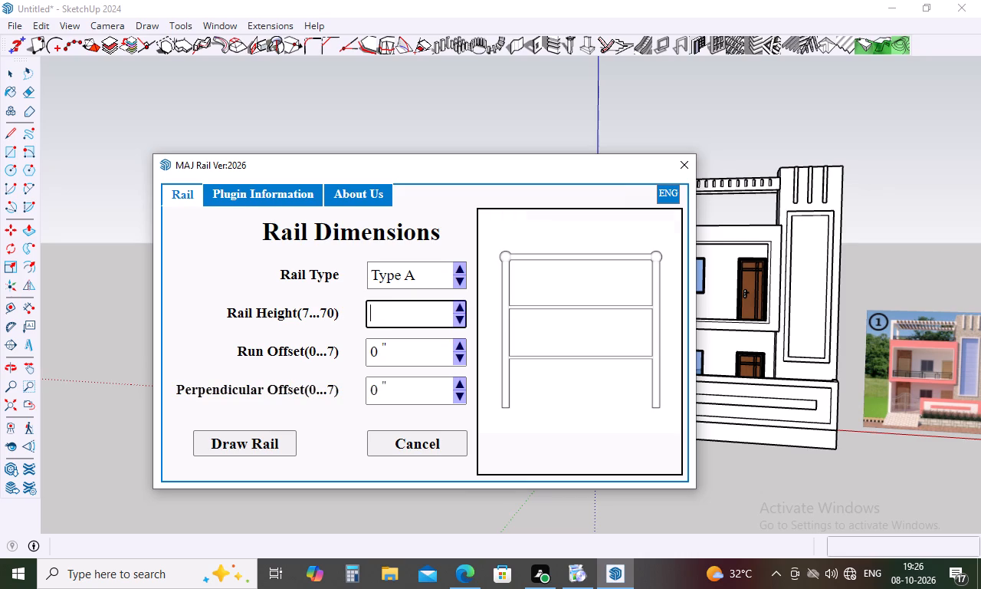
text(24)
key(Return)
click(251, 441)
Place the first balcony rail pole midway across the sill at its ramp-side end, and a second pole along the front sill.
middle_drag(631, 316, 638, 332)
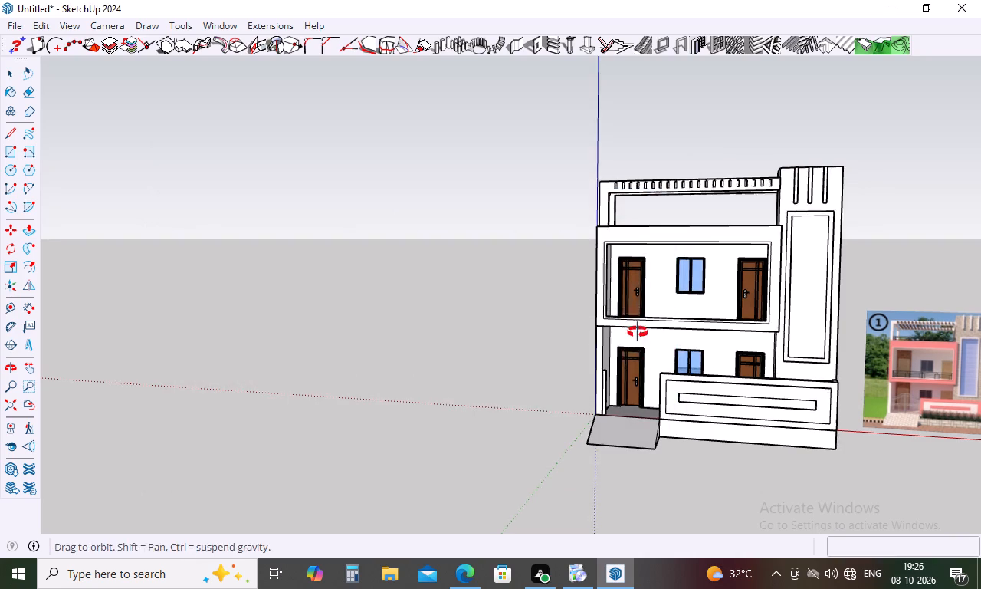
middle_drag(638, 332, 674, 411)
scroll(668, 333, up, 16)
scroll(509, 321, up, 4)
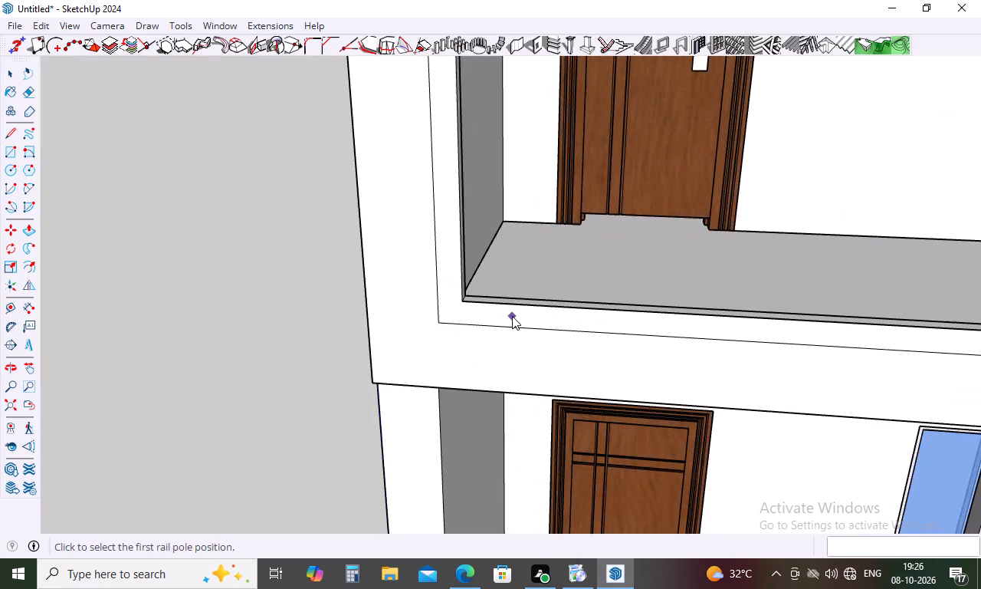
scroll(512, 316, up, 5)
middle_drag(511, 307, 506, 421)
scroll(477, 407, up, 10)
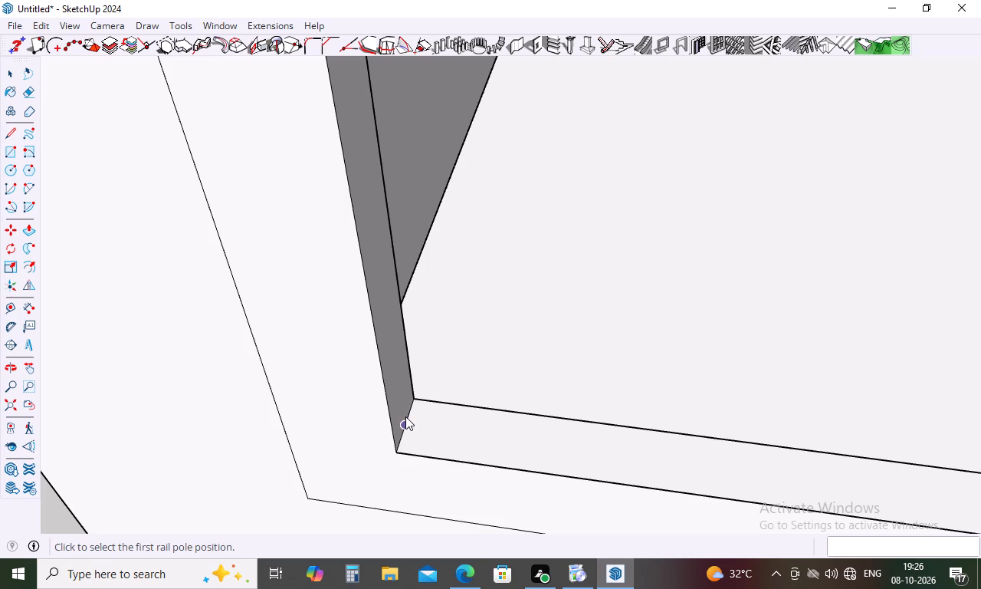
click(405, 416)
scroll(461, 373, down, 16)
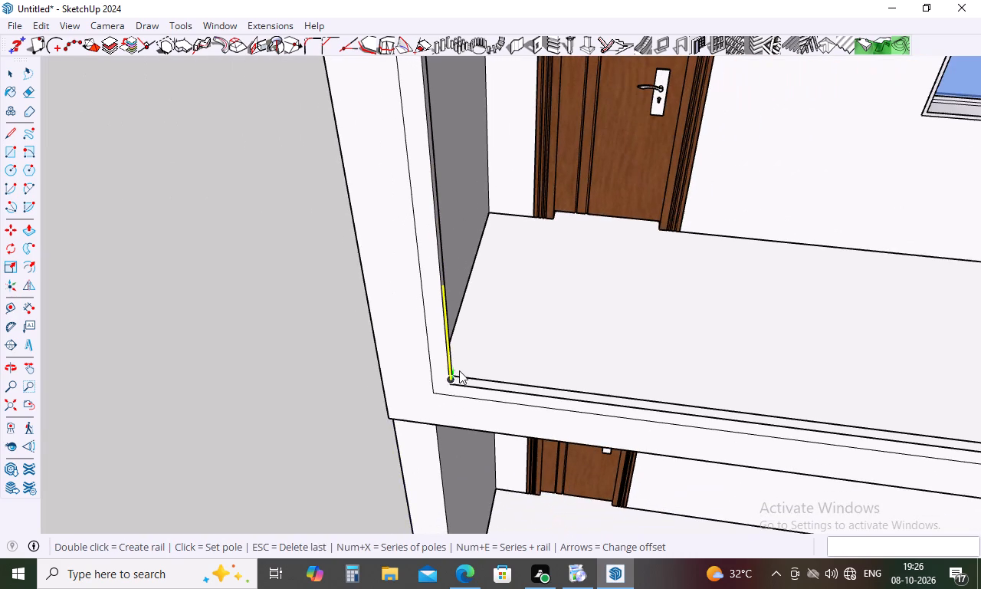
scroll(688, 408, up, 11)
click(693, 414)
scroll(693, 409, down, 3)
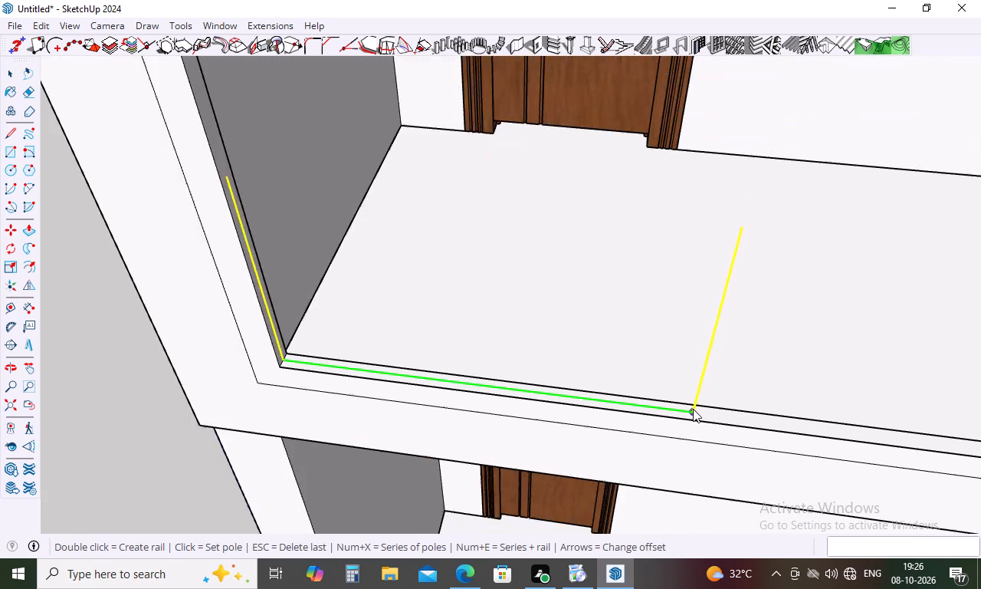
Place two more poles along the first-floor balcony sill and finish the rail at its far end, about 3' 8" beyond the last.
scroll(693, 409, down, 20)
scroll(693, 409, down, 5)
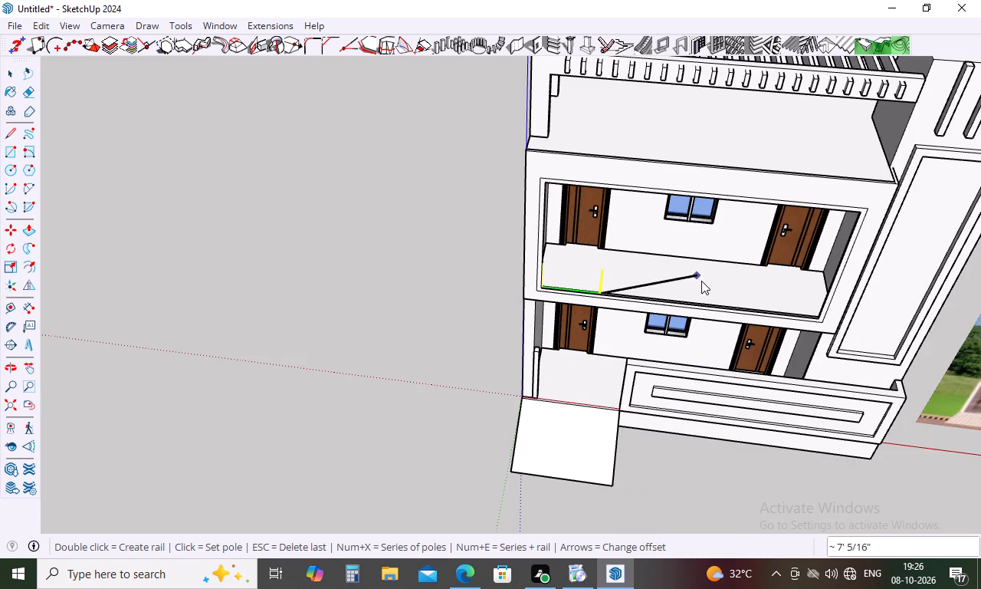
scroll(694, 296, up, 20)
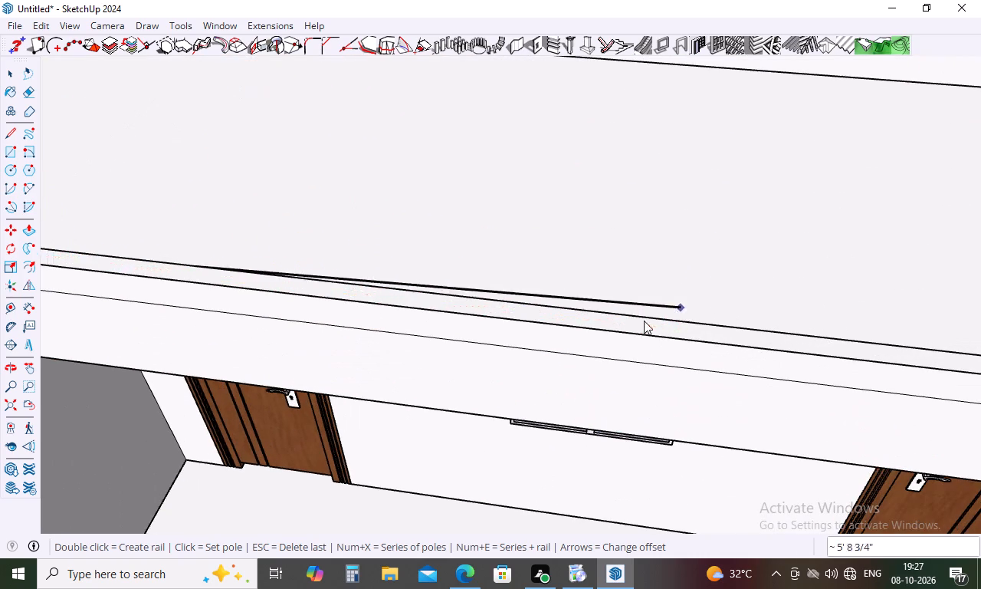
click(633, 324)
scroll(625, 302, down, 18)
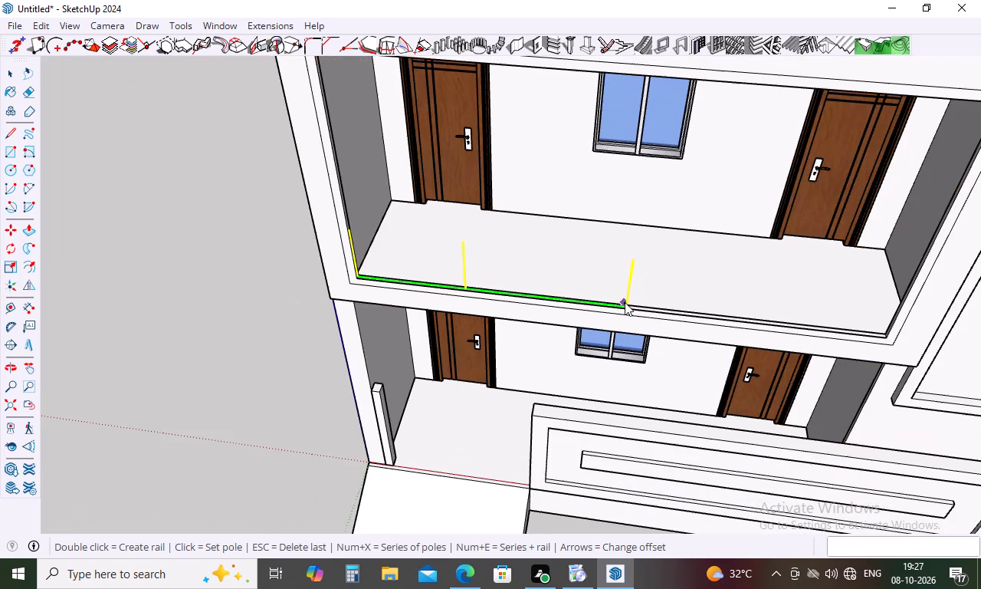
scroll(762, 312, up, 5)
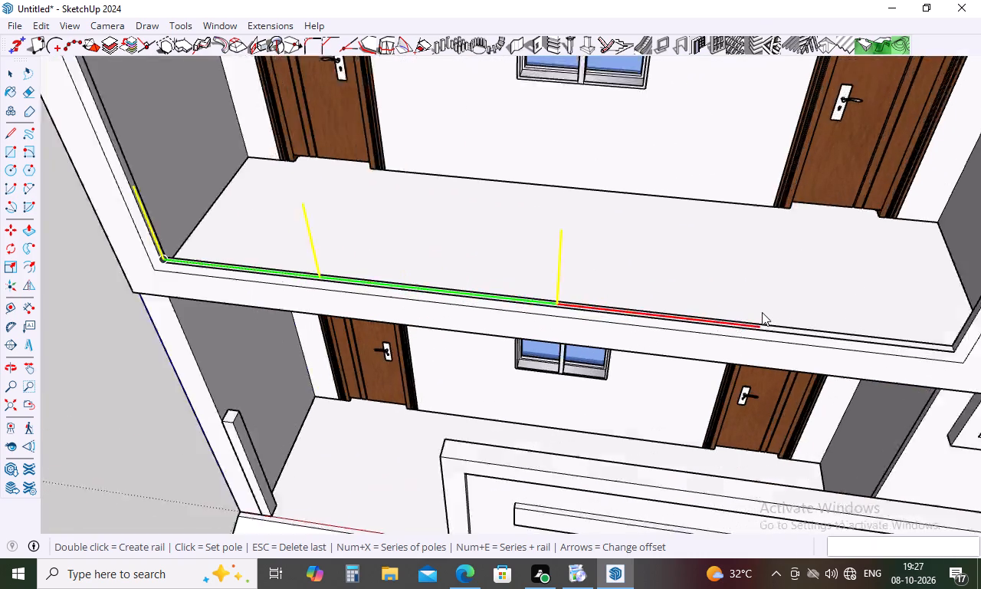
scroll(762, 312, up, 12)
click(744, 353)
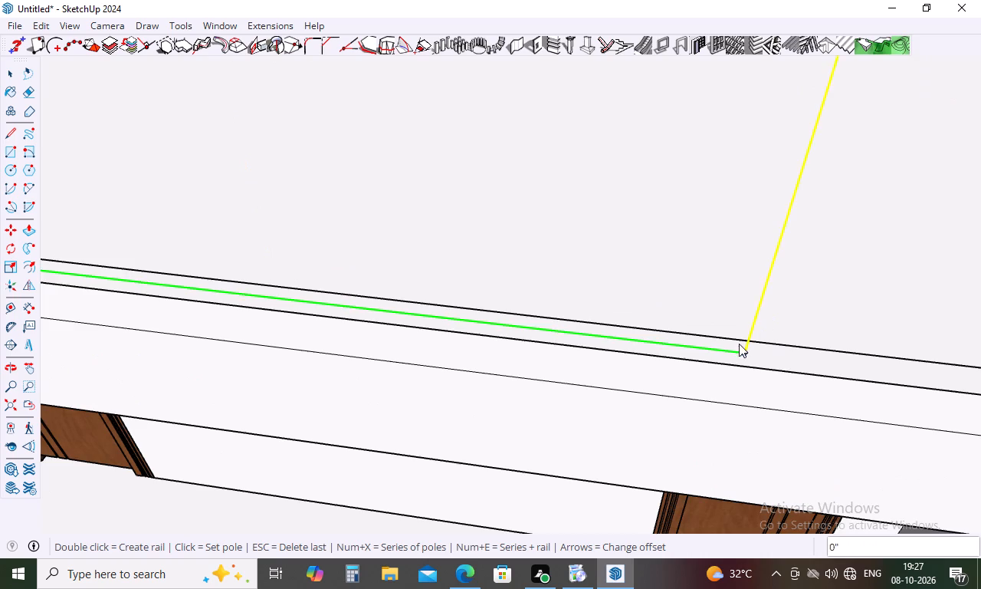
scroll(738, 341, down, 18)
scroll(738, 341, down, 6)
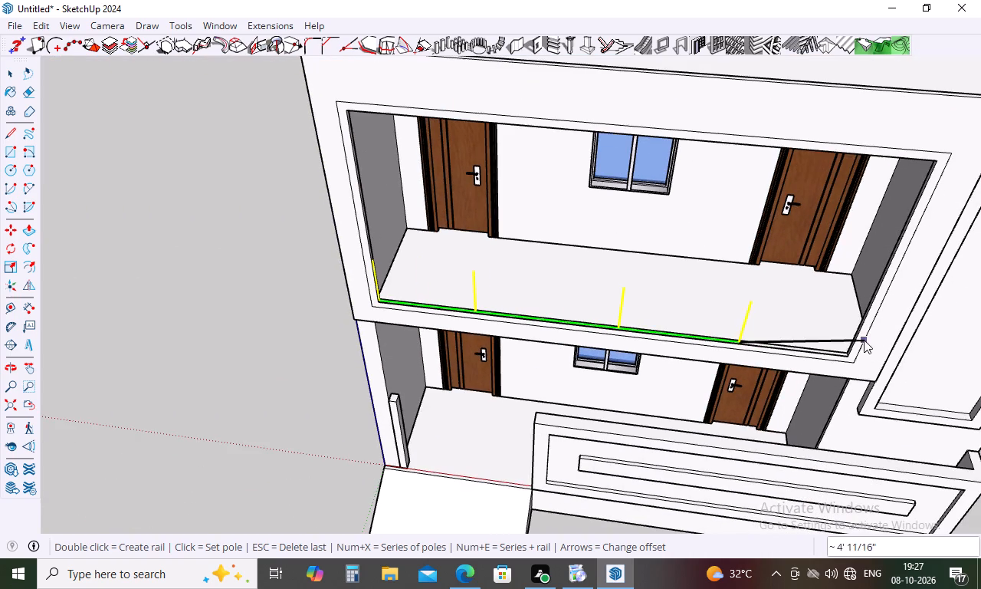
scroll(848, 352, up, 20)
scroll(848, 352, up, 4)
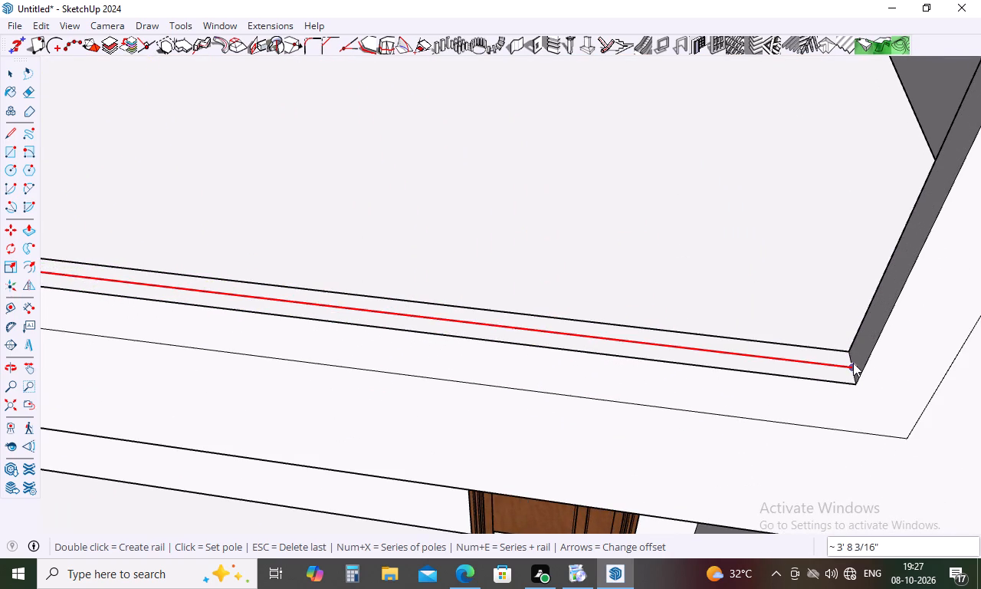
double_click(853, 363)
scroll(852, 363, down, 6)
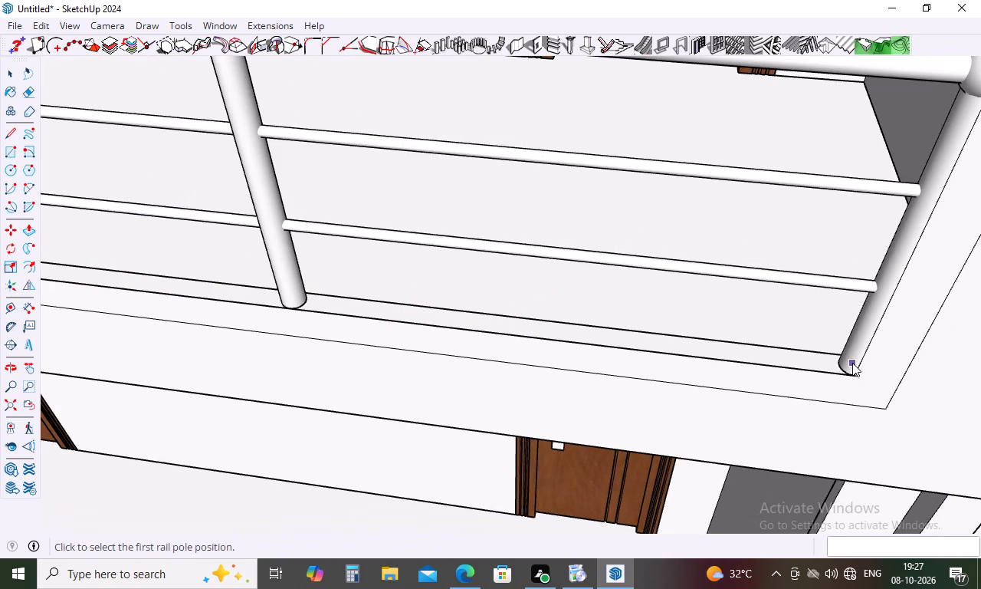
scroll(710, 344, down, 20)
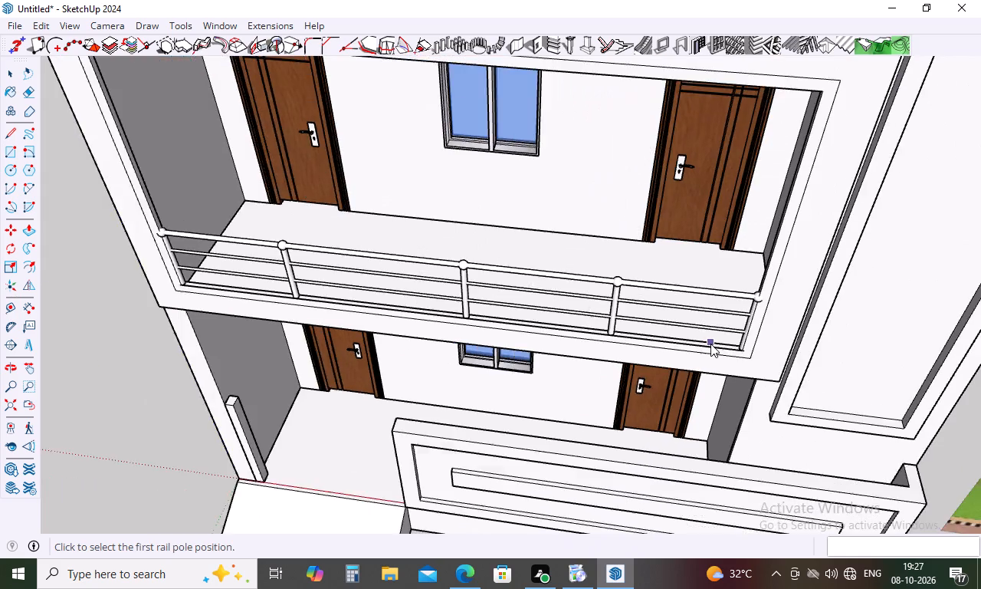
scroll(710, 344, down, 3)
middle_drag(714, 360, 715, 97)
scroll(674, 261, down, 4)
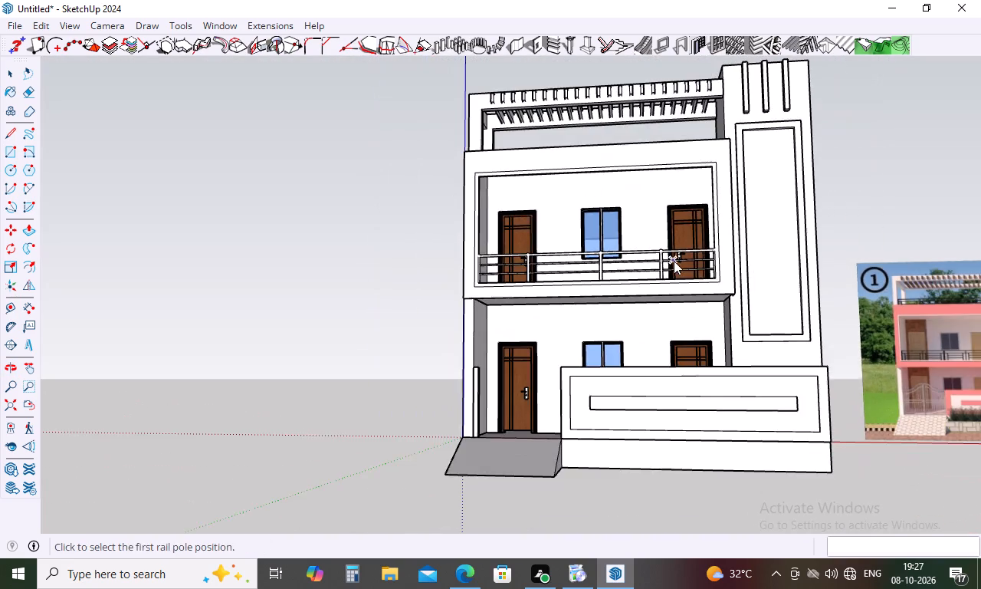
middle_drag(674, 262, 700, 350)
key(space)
Start another Type A MajRail for the terrace with a rail height of 20".
middle_drag(617, 163, 610, 310)
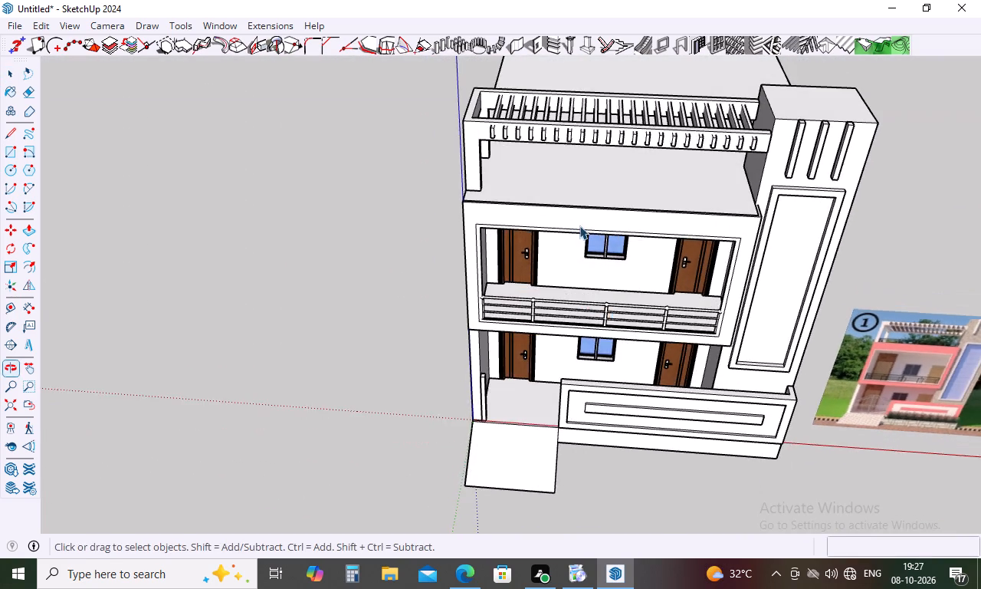
scroll(564, 196, up, 10)
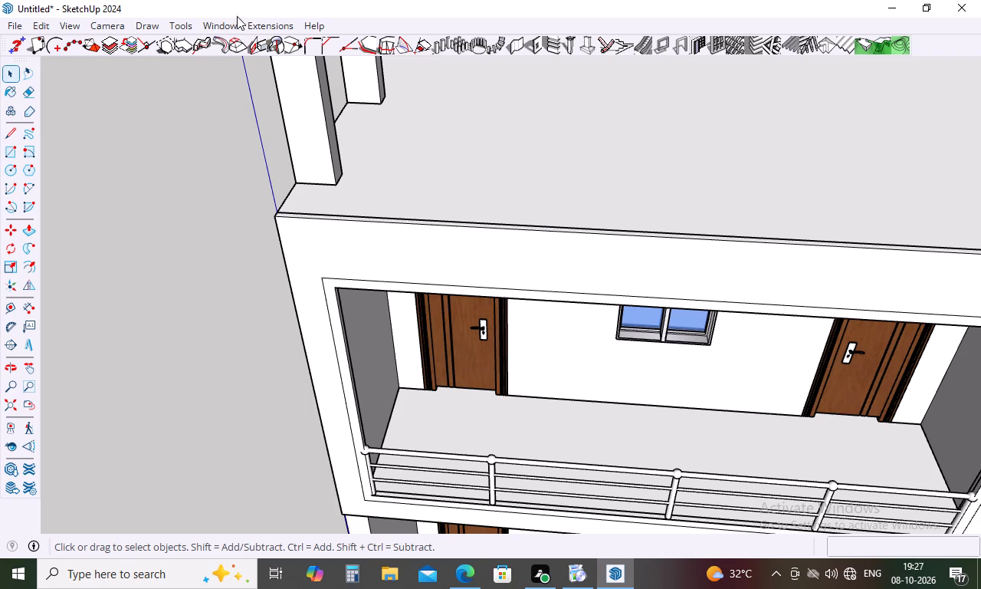
click(263, 24)
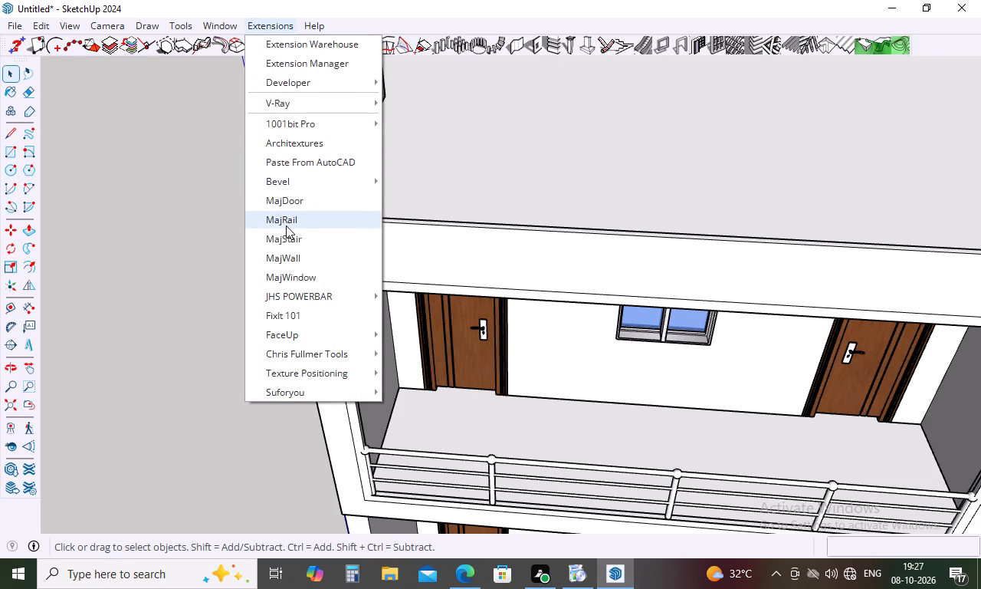
click(300, 222)
click(400, 314)
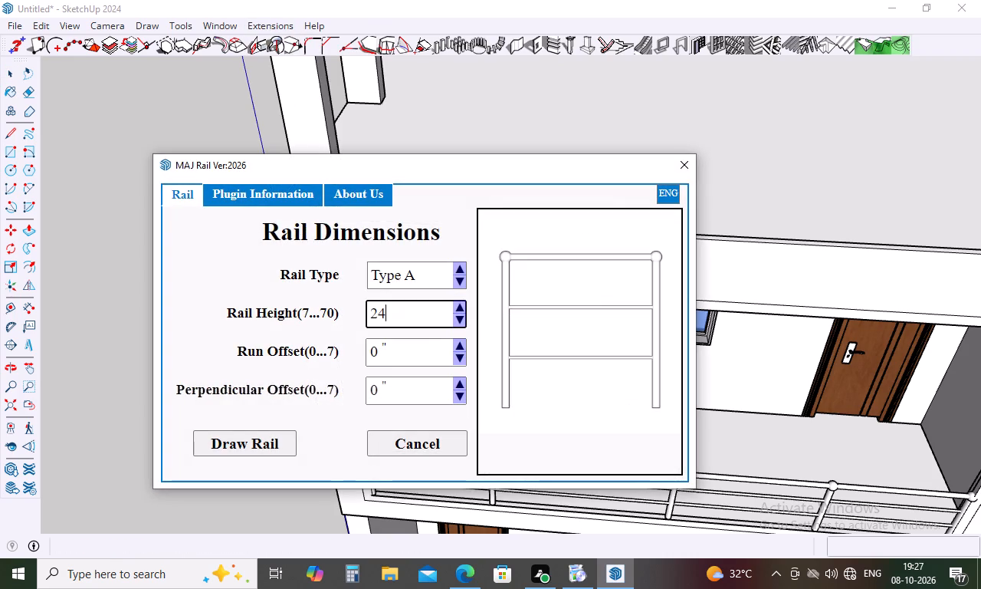
key(BackSpace)
key(BackSpace)
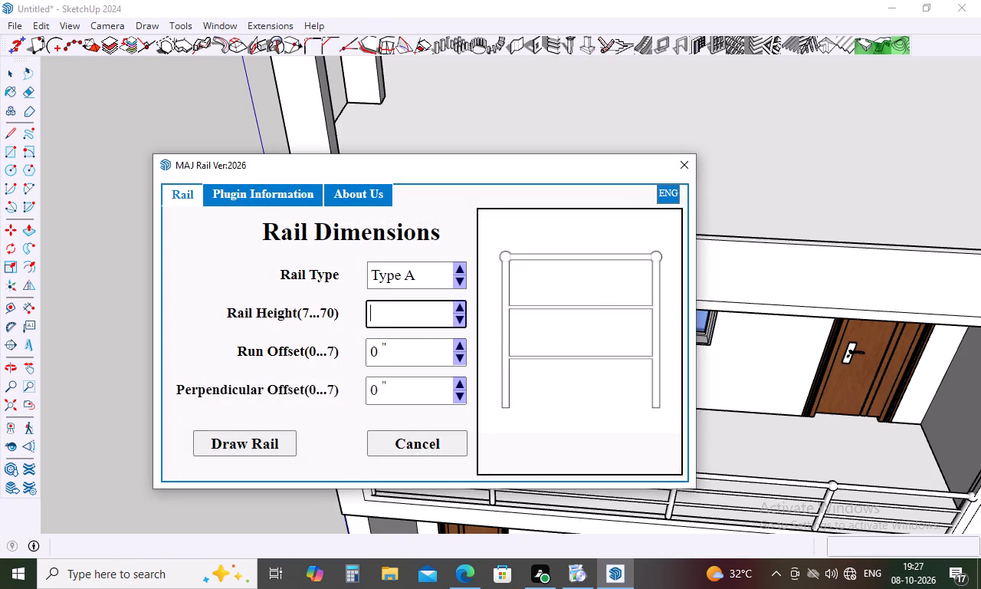
key(1)
key(8)
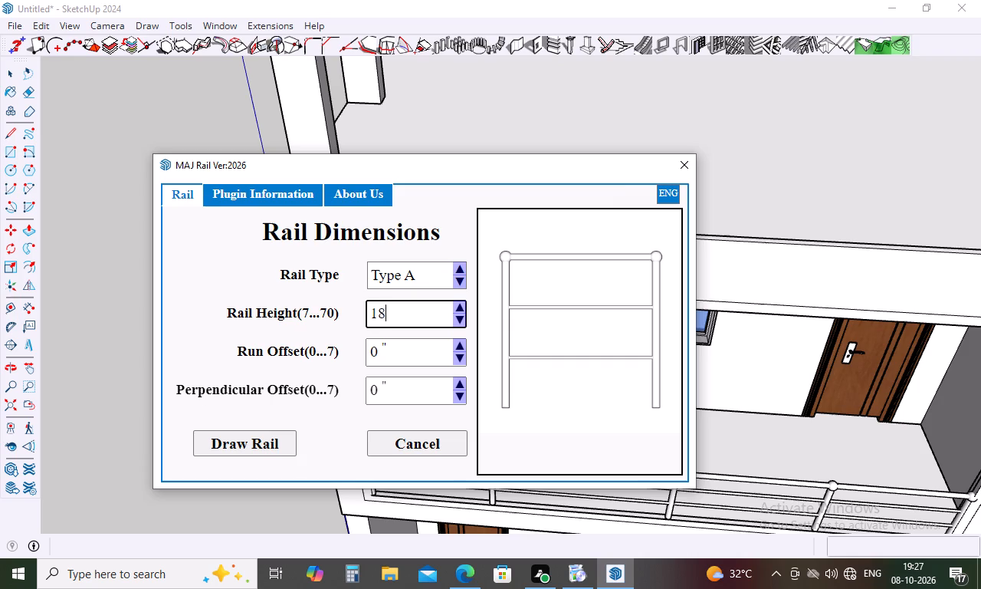
key(BackSpace)
key(BackSpace)
text(20)
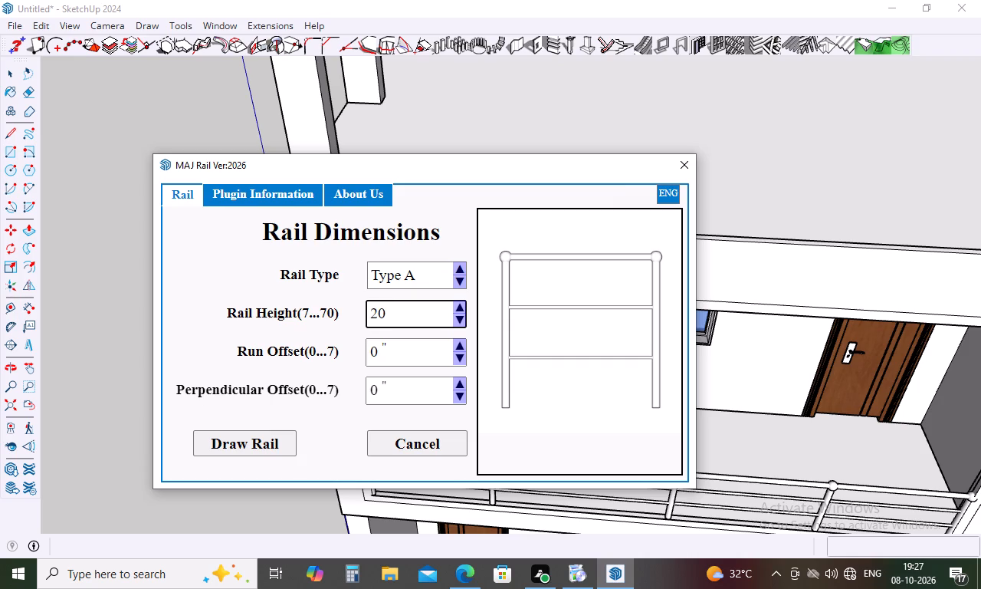
key(shift+quotedbl)
click(261, 435)
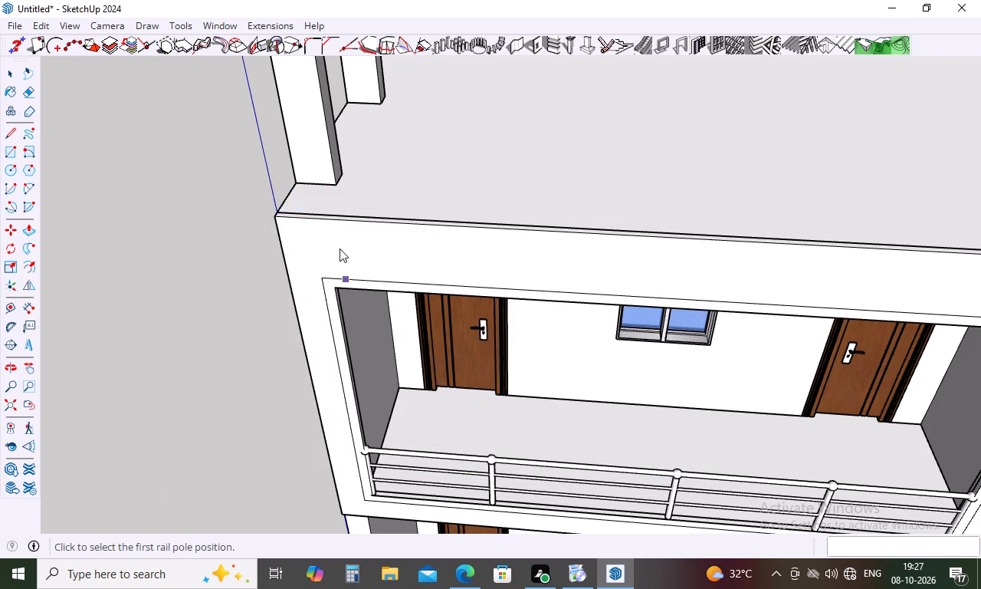
Place the first terrace rail pole at the outer base corner of the front pergola column.
click(295, 176)
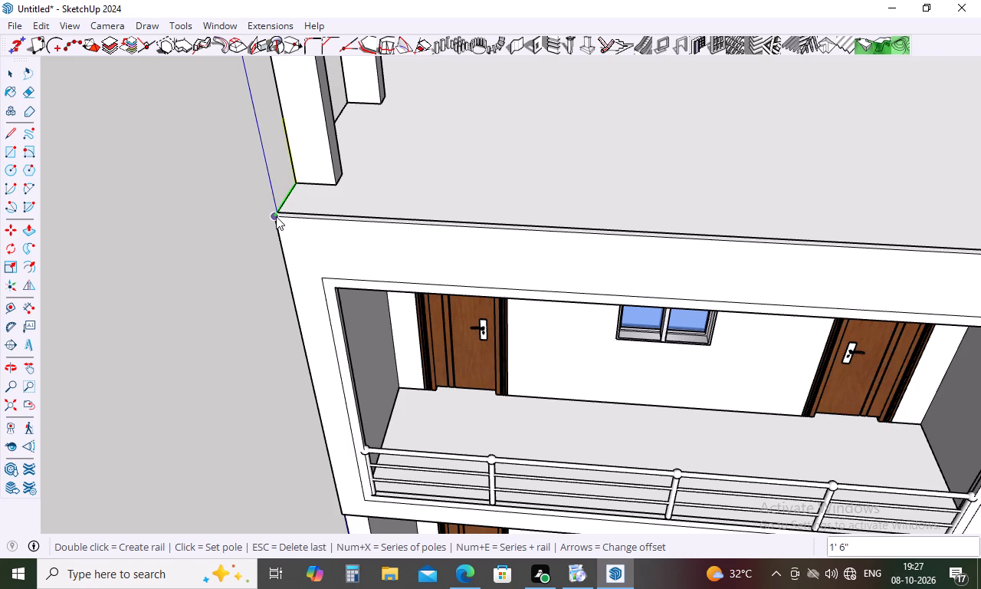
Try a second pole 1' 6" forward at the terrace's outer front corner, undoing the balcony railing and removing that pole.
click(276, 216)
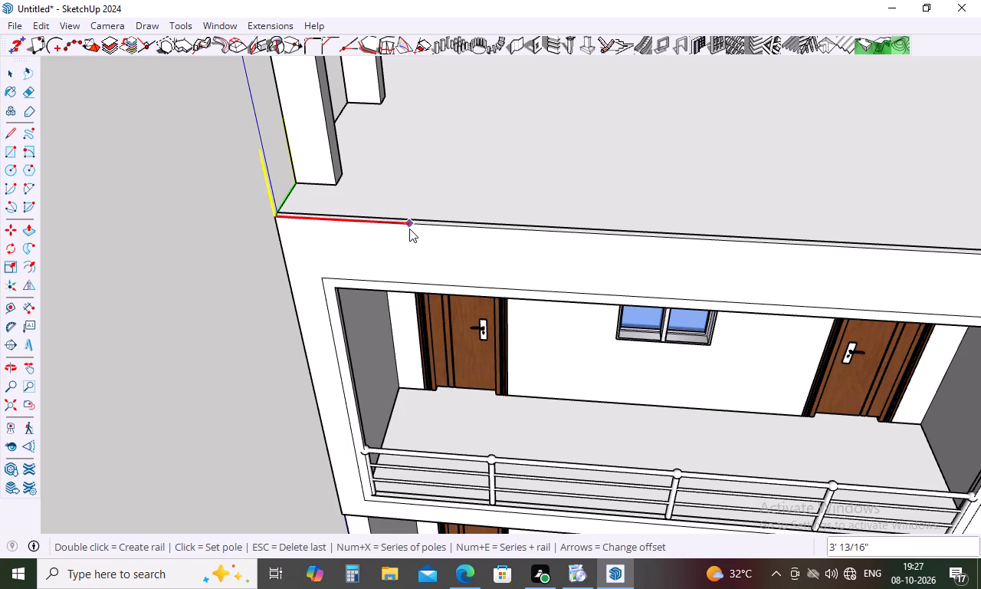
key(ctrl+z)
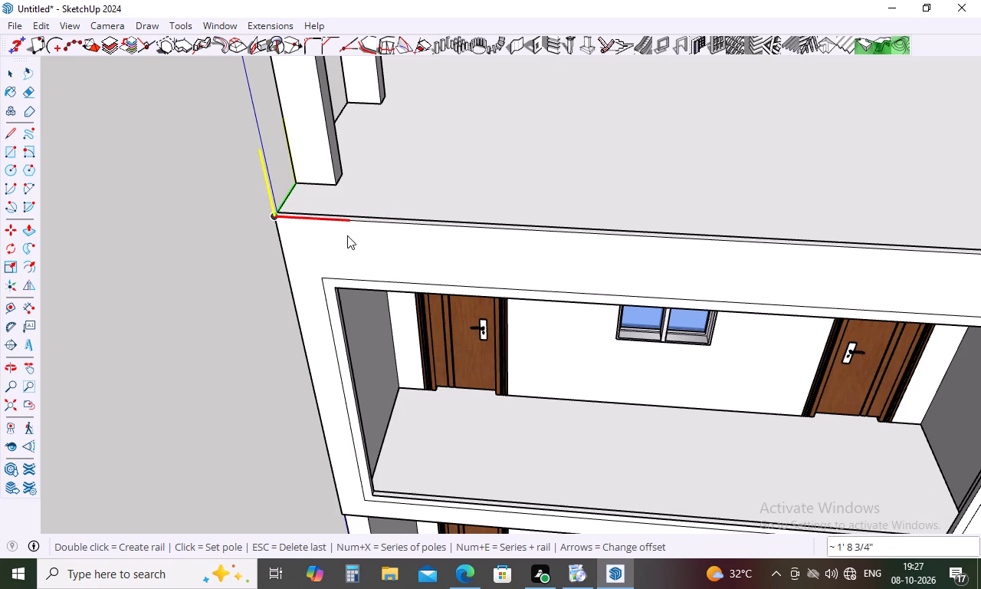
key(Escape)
Place the second terrace rail pole at the outer front corner of the terrace slab.
scroll(266, 202, up, 5)
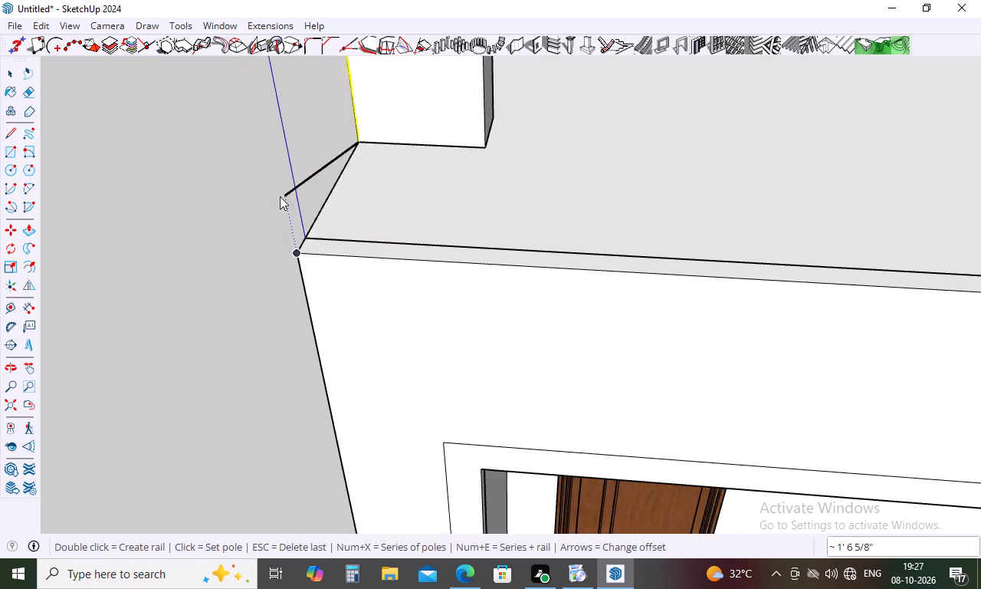
scroll(280, 196, up, 5)
click(302, 257)
Place four poles along the terrace's front edge up to its far corner and finish the rail 1' 4" back beside the tower.
scroll(489, 259, down, 7)
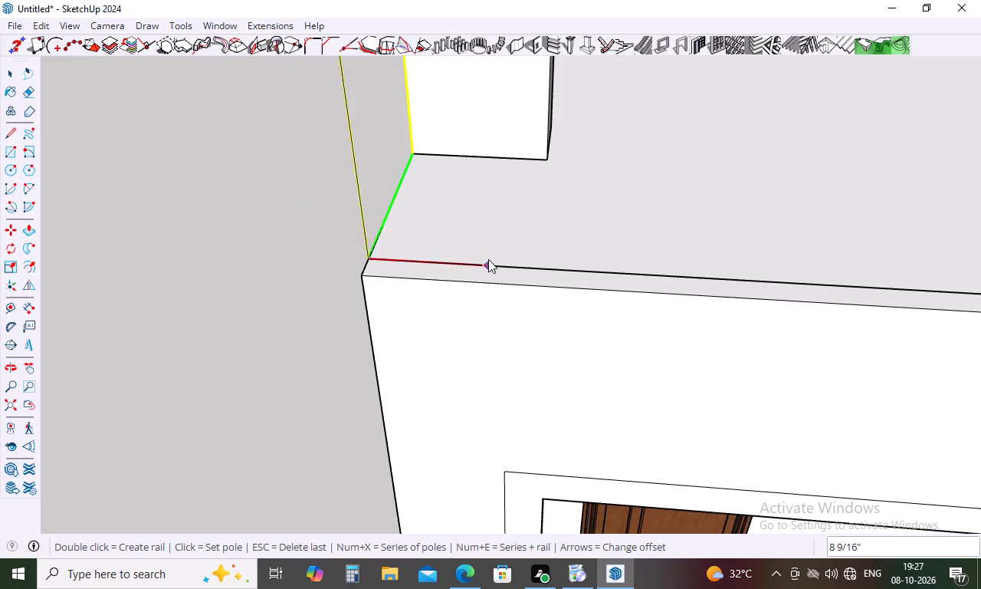
scroll(488, 259, down, 14)
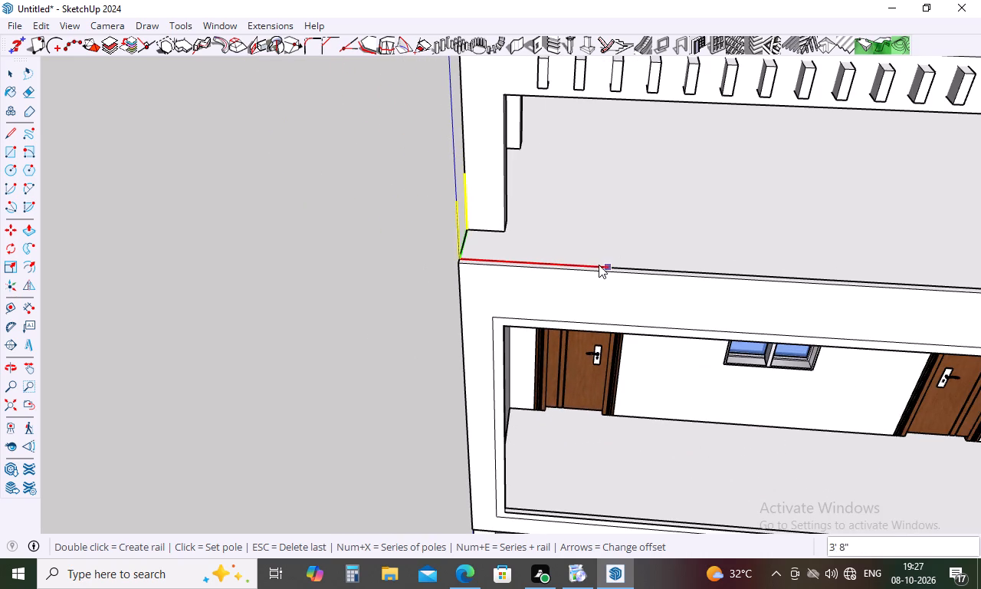
scroll(599, 259, down, 7)
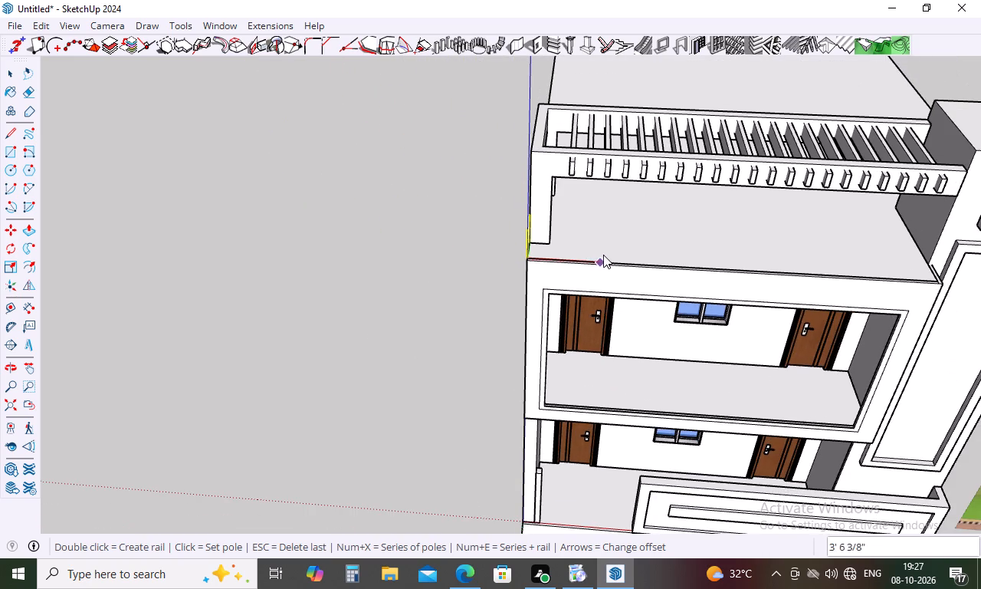
click(612, 258)
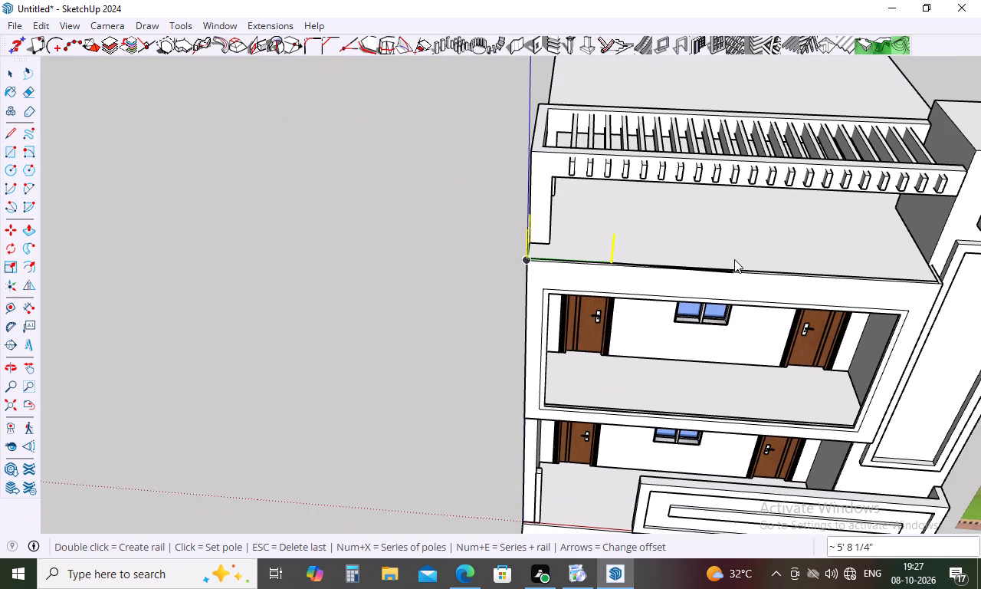
click(737, 262)
click(843, 269)
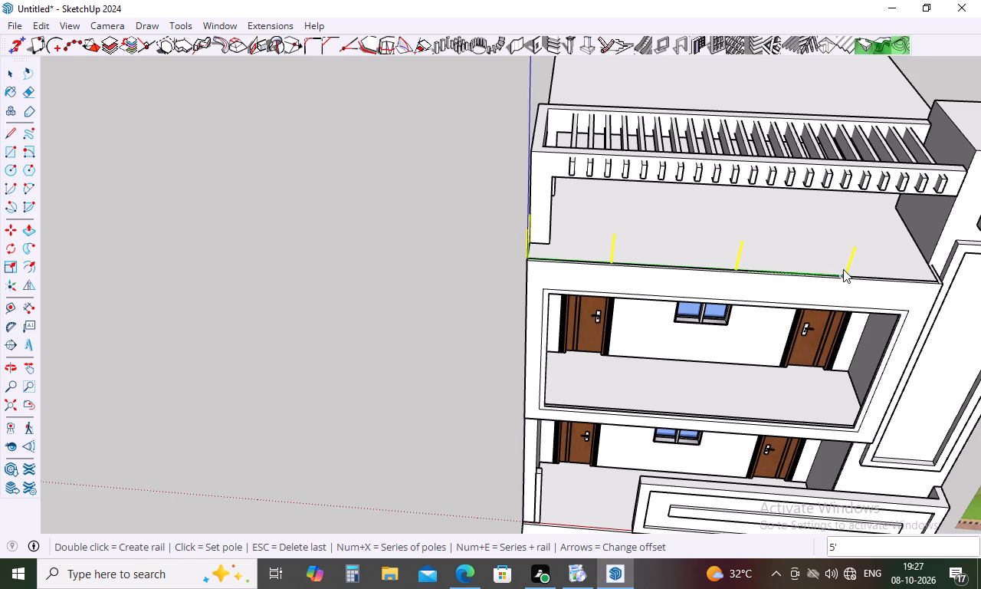
click(935, 278)
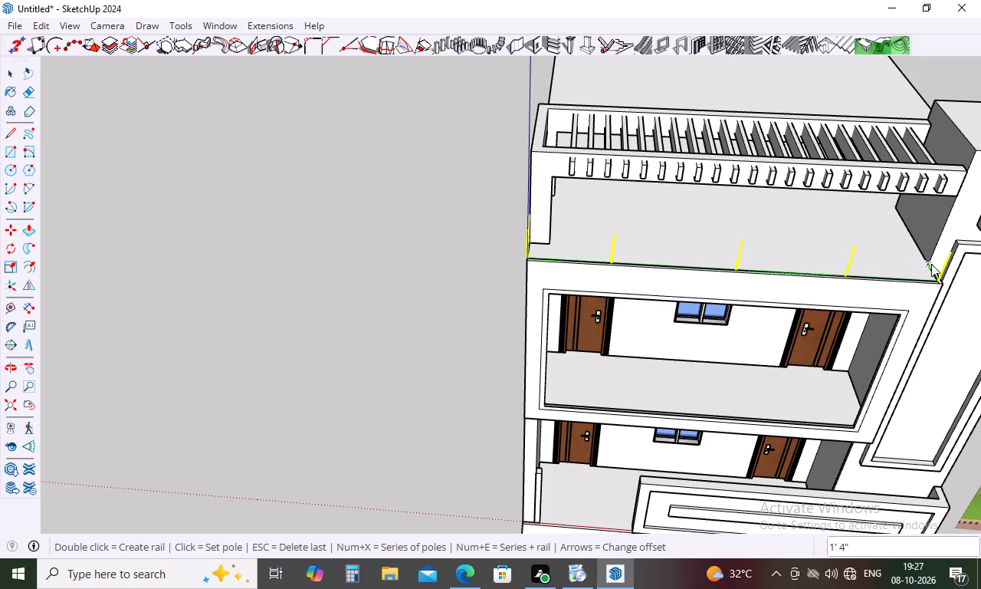
double_click(931, 264)
Examine the new terrace railing and the front facade alongside the reference image.
scroll(604, 222, down, 5)
middle_drag(681, 283, 651, 140)
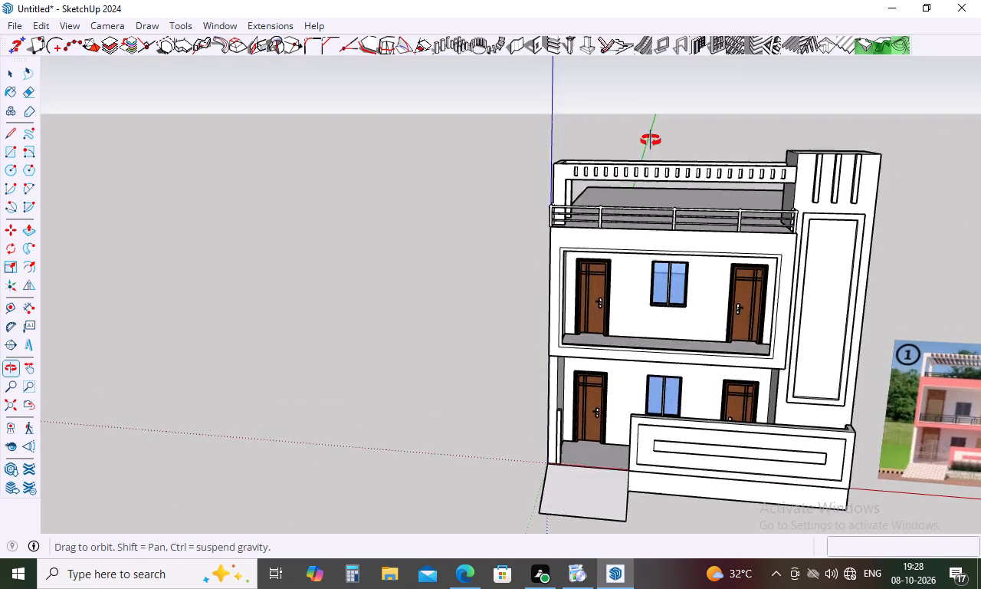
middle_drag(651, 140, 625, 81)
scroll(670, 168, down, 3)
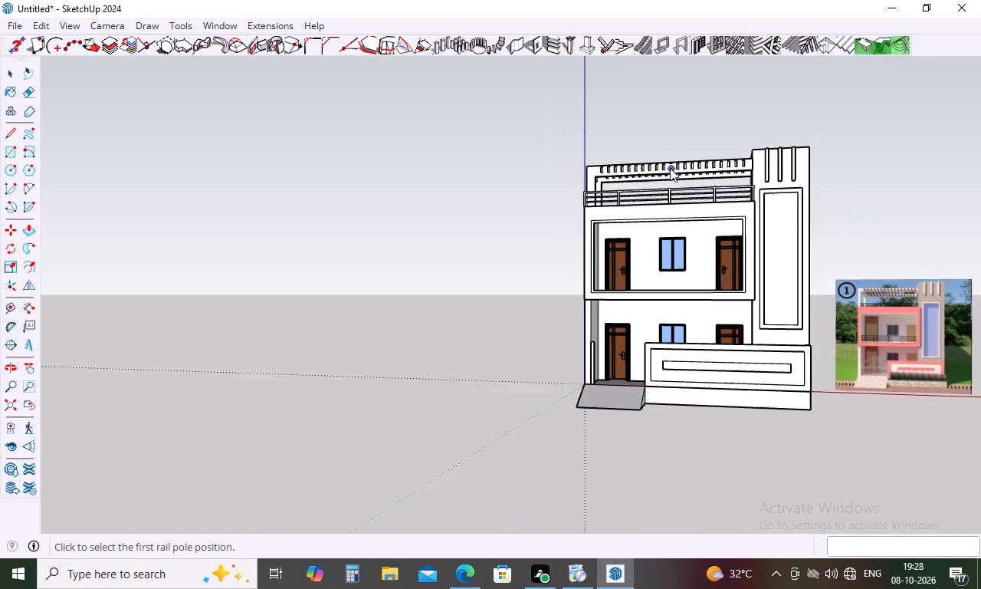
scroll(670, 168, down, 2)
middle_drag(681, 192, 793, 292)
scroll(728, 190, up, 5)
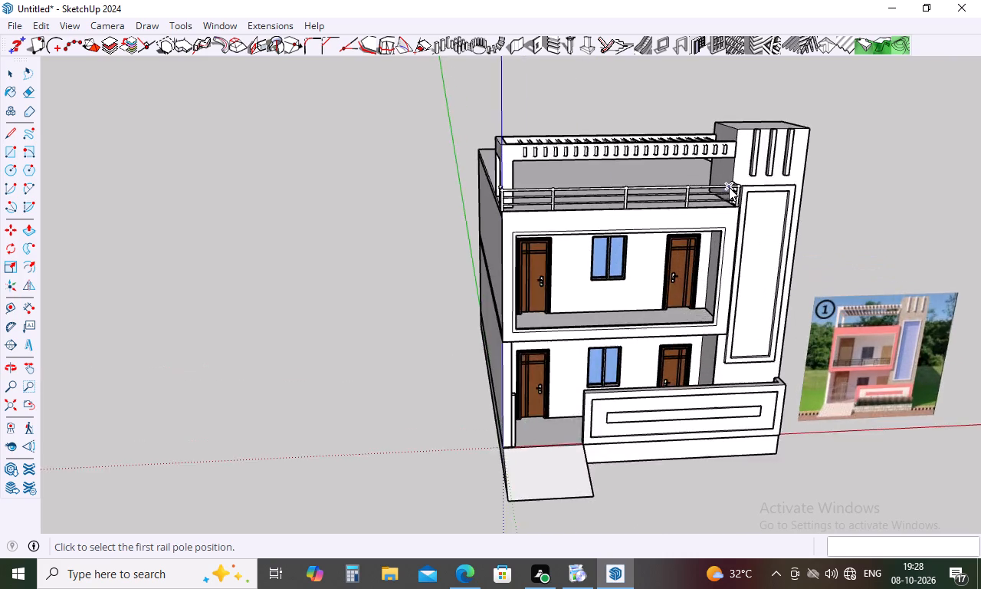
scroll(729, 187, up, 5)
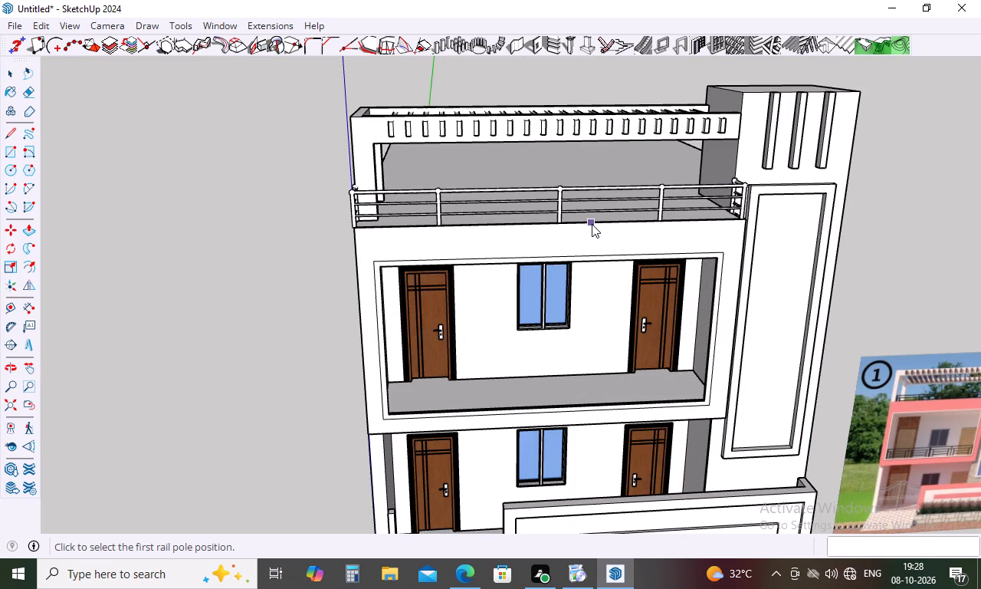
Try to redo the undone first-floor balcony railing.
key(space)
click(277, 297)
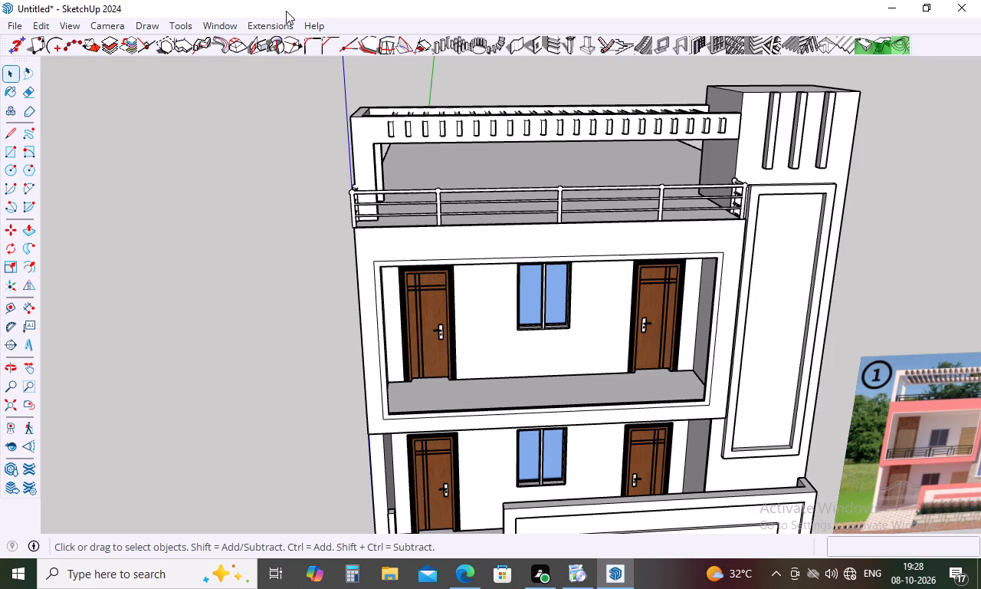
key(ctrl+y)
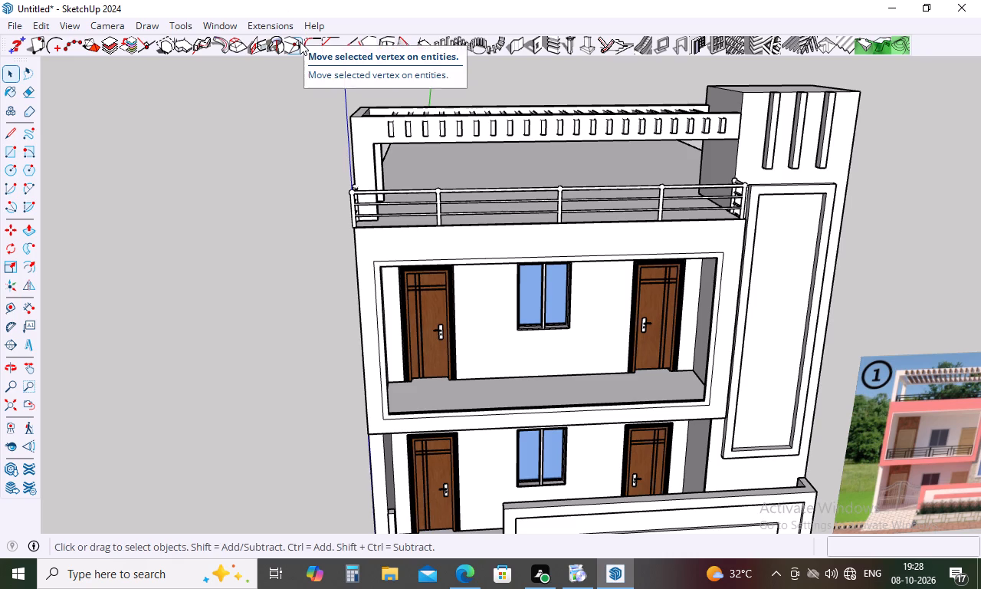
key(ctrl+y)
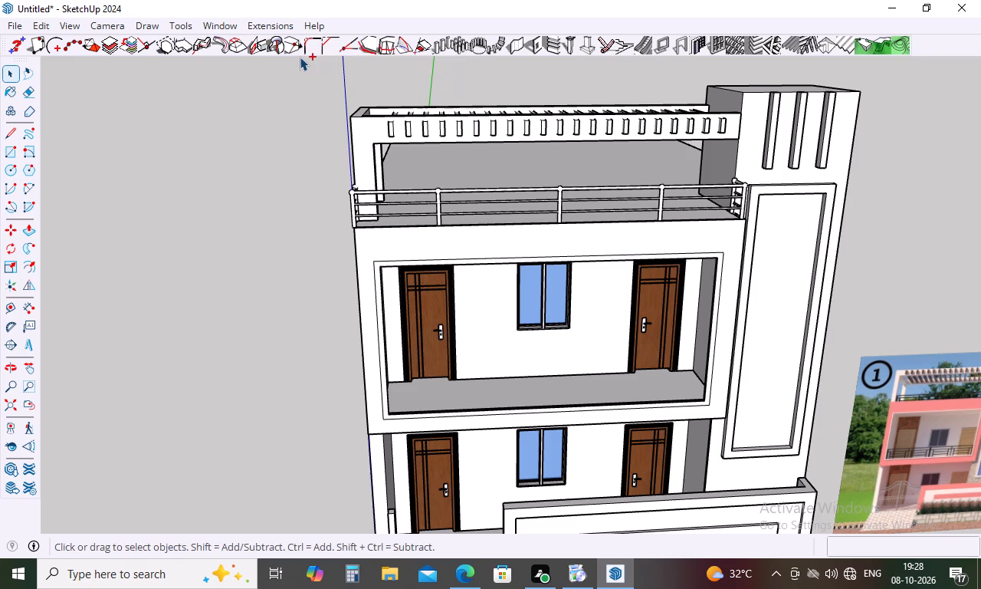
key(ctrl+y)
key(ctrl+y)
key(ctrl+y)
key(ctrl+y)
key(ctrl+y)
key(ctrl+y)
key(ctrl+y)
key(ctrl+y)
Start another Type A MajRail for the first-floor balcony with a rail height of 24".
click(281, 28)
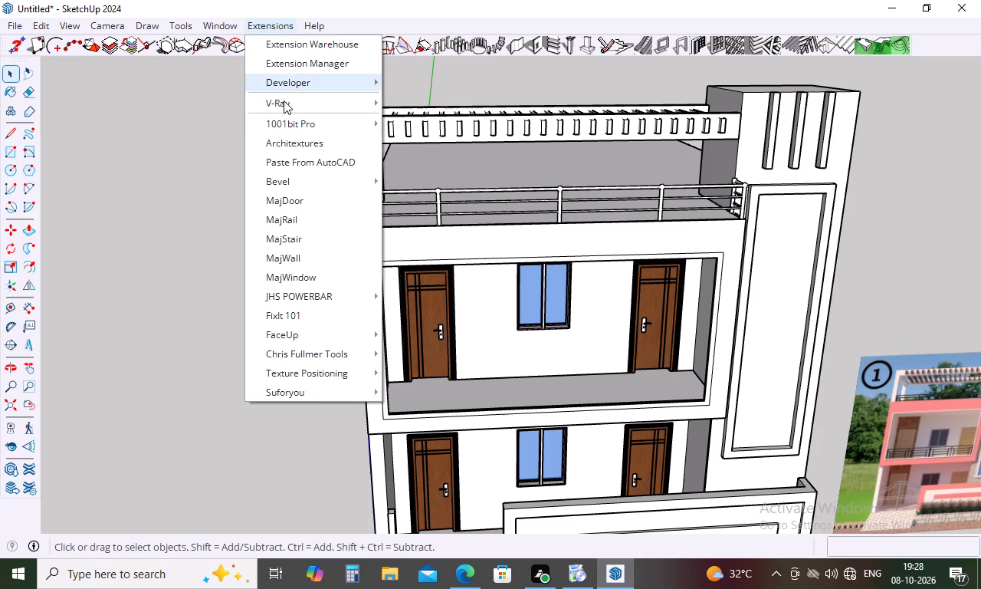
click(307, 223)
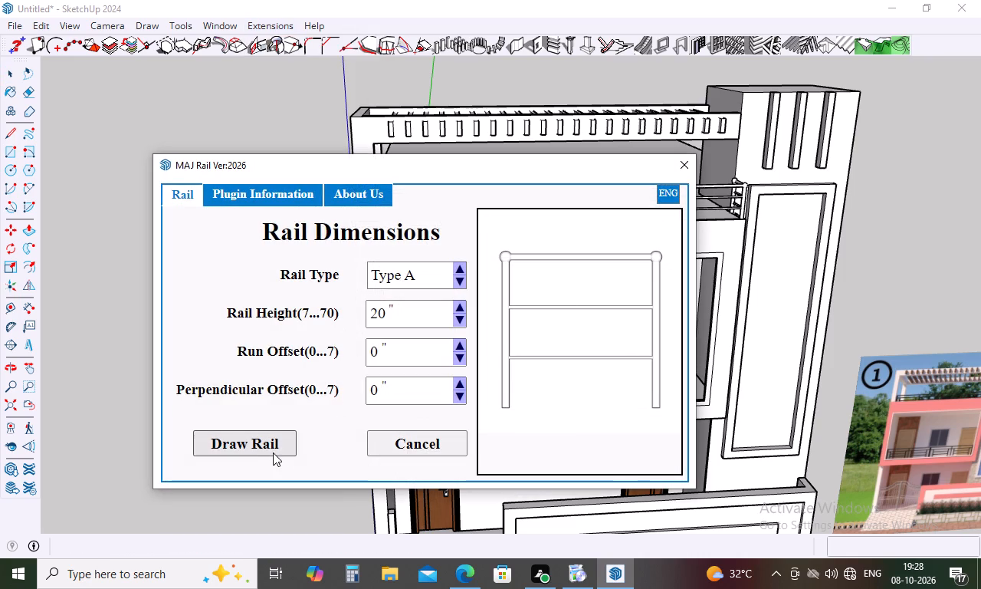
click(408, 312)
key(BackSpace)
key(BackSpace)
key(BackSpace)
key(BackSpace)
key(BackSpace)
key(BackSpace)
key(BackSpace)
key(BackSpace)
key(BackSpace)
key(BackSpace)
key(BackSpace)
key(BackSpace)
key(BackSpace)
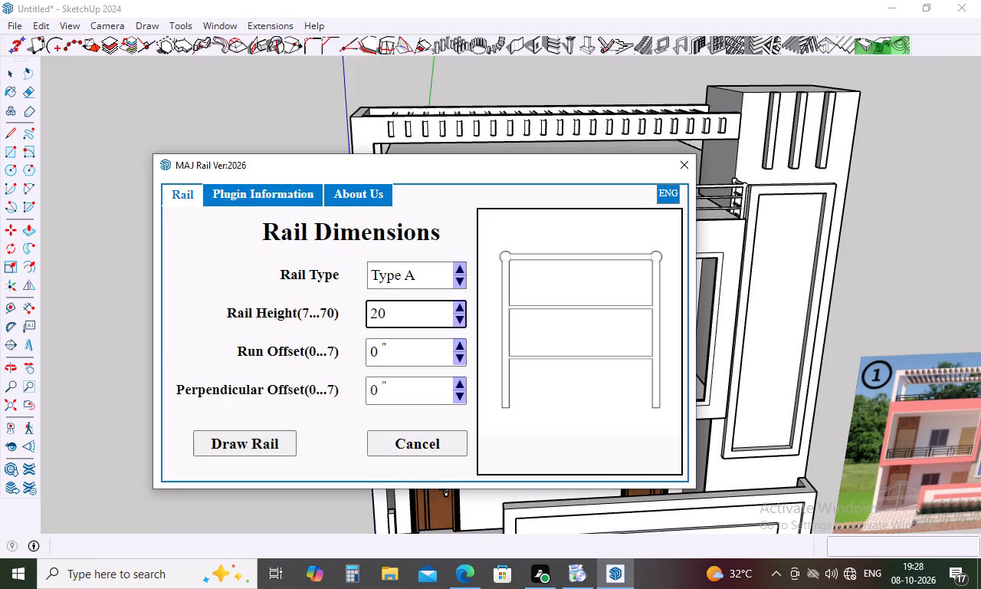
text(24)
click(235, 442)
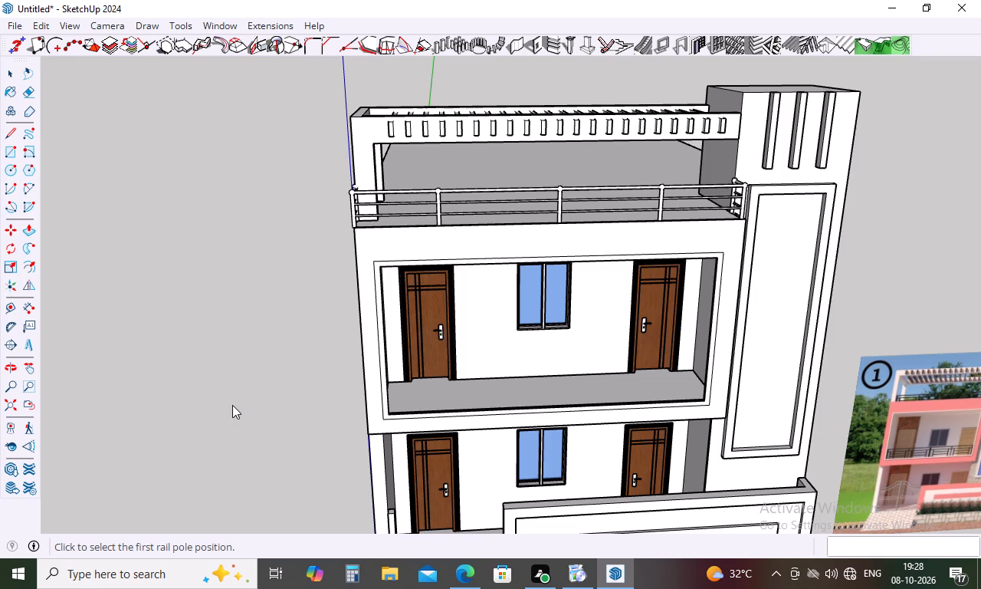
Place the first pole at the balcony sill's outer end, centred on its width, and a second about 3' 8" along it.
scroll(444, 420, up, 7)
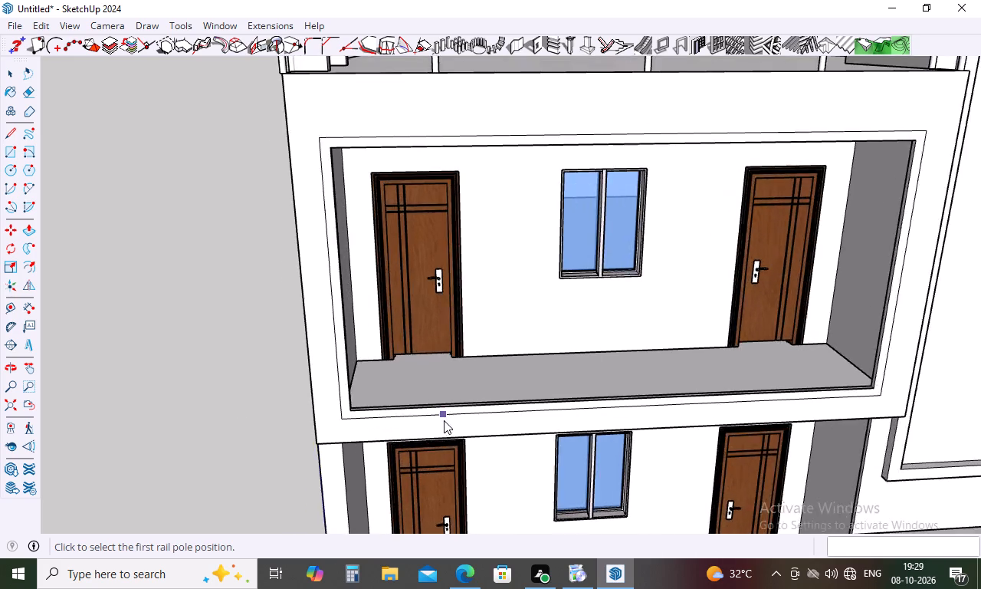
scroll(444, 420, up, 3)
middle_drag(438, 397, 445, 486)
scroll(385, 492, up, 15)
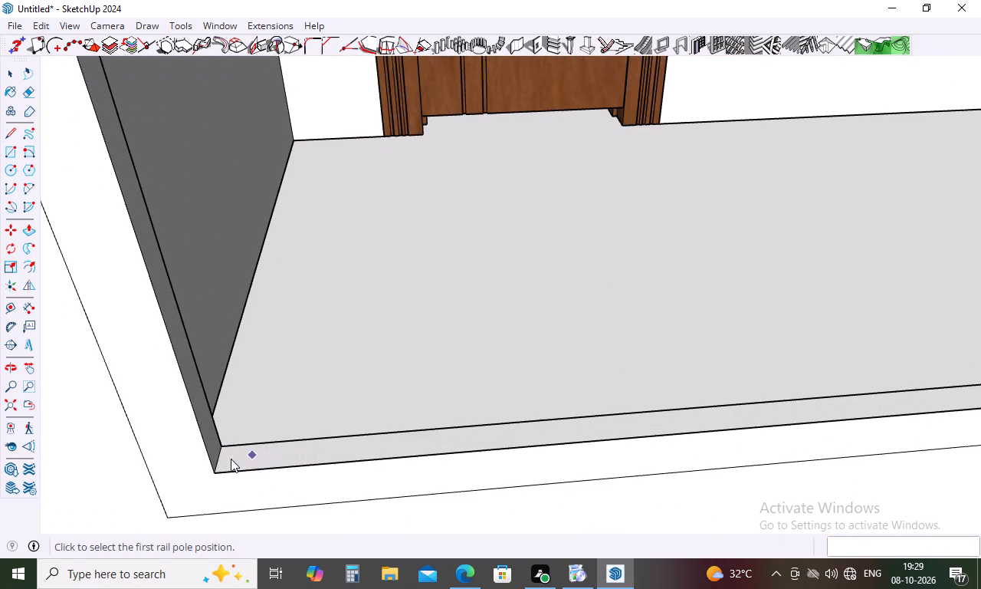
scroll(231, 459, up, 2)
click(218, 459)
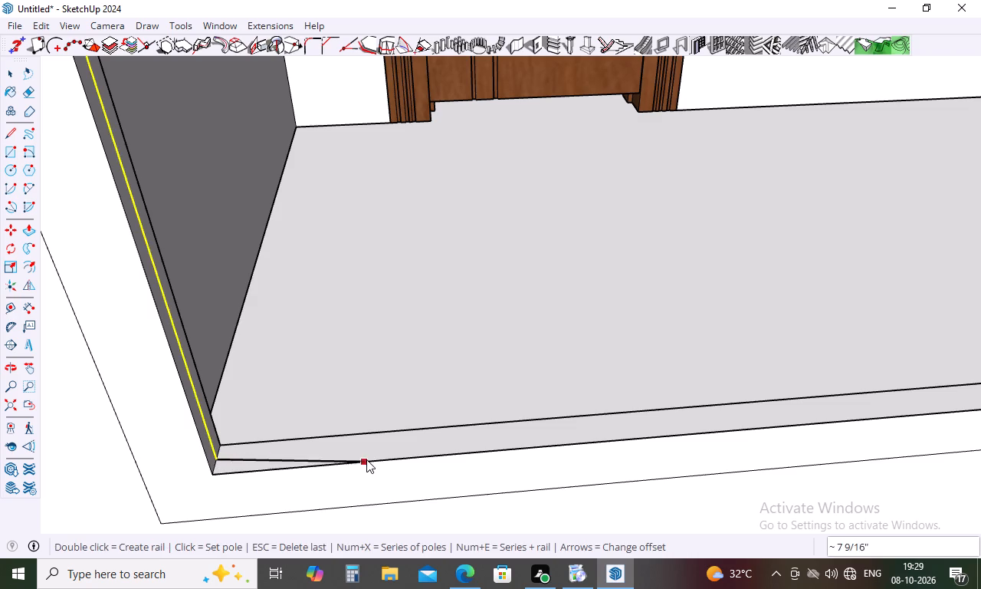
scroll(428, 436, down, 11)
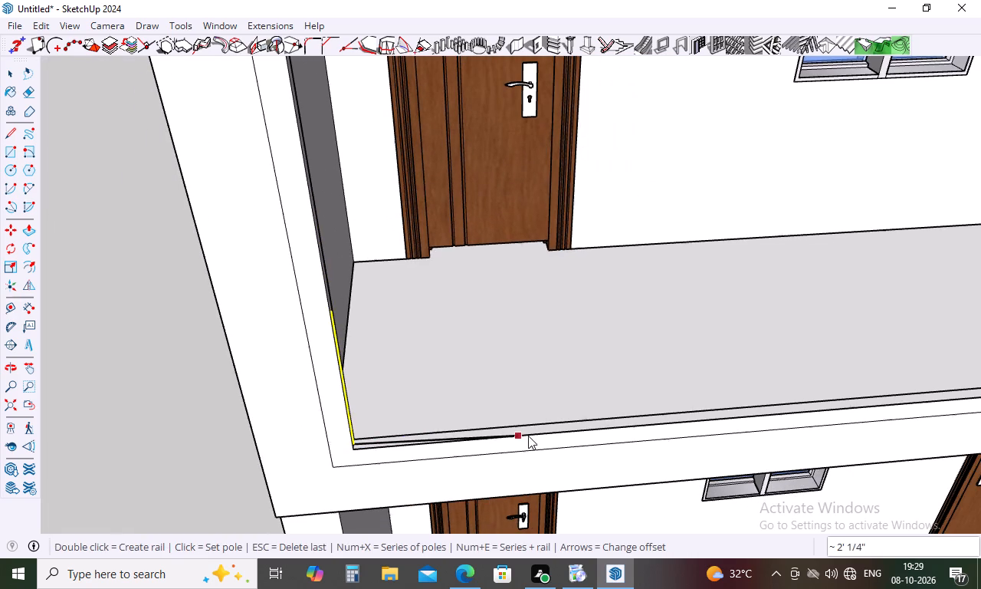
scroll(454, 352, down, 6)
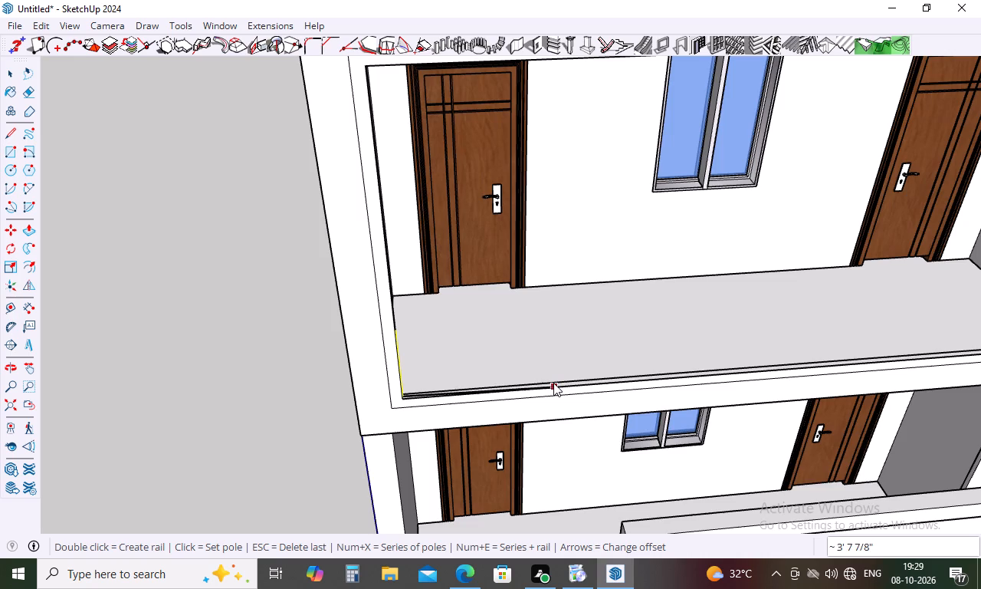
scroll(553, 383, up, 11)
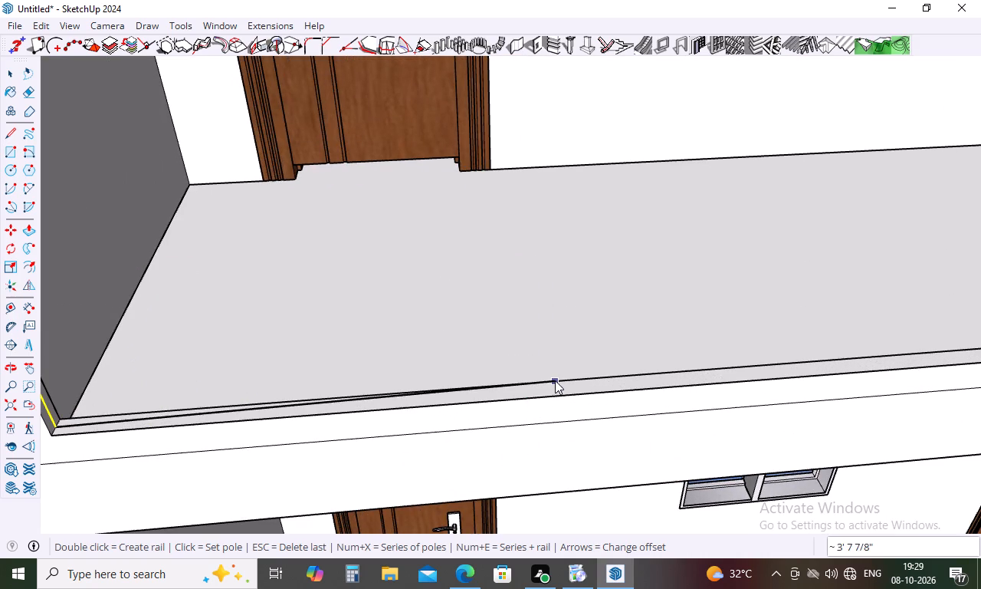
click(553, 389)
Place two more poles along the first-floor balcony sill, the first about 5' 7" beyond the second pole.
scroll(491, 333, down, 10)
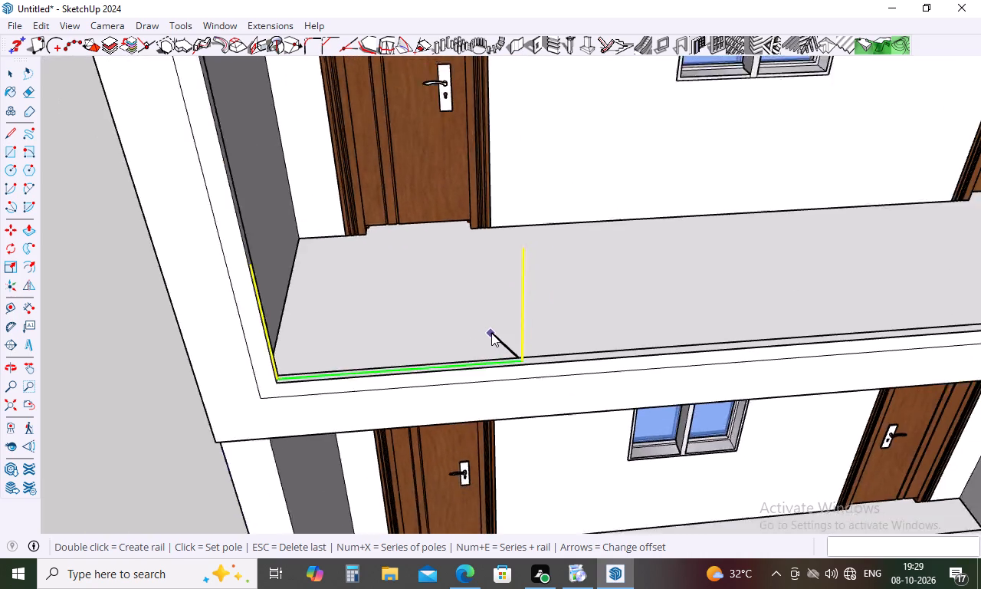
scroll(491, 333, down, 7)
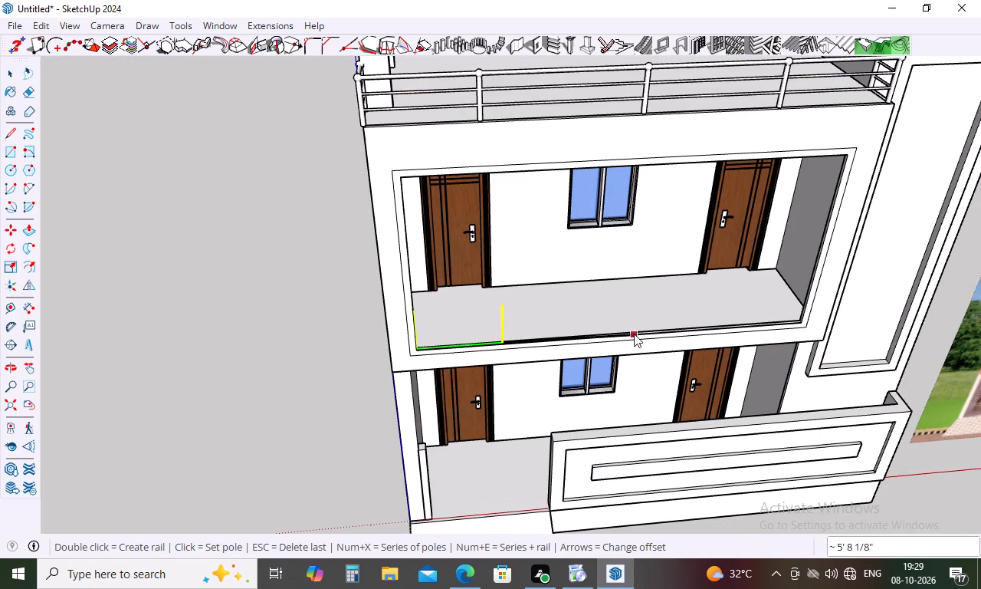
scroll(634, 329, up, 15)
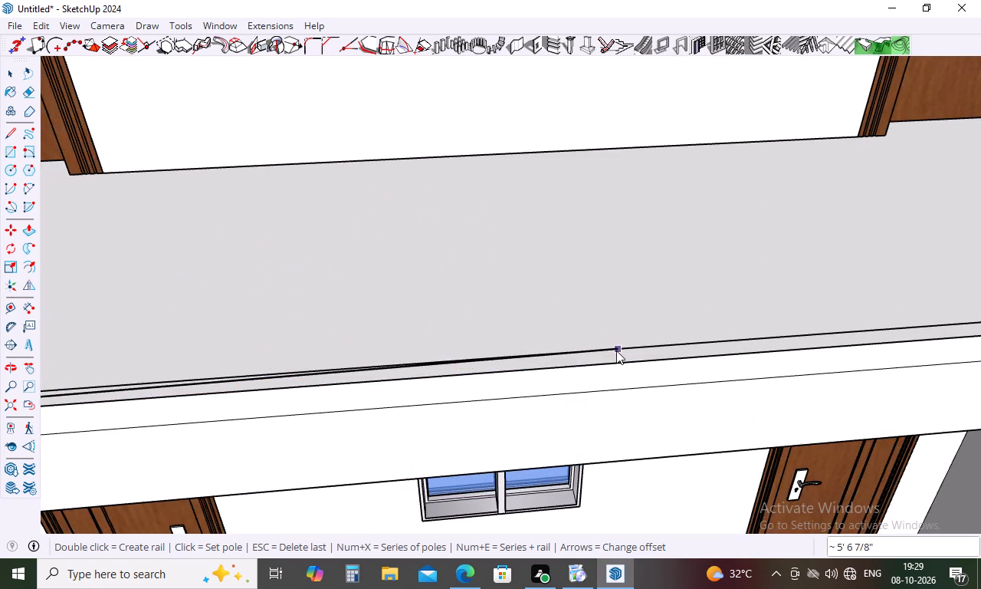
click(609, 357)
scroll(601, 346, down, 9)
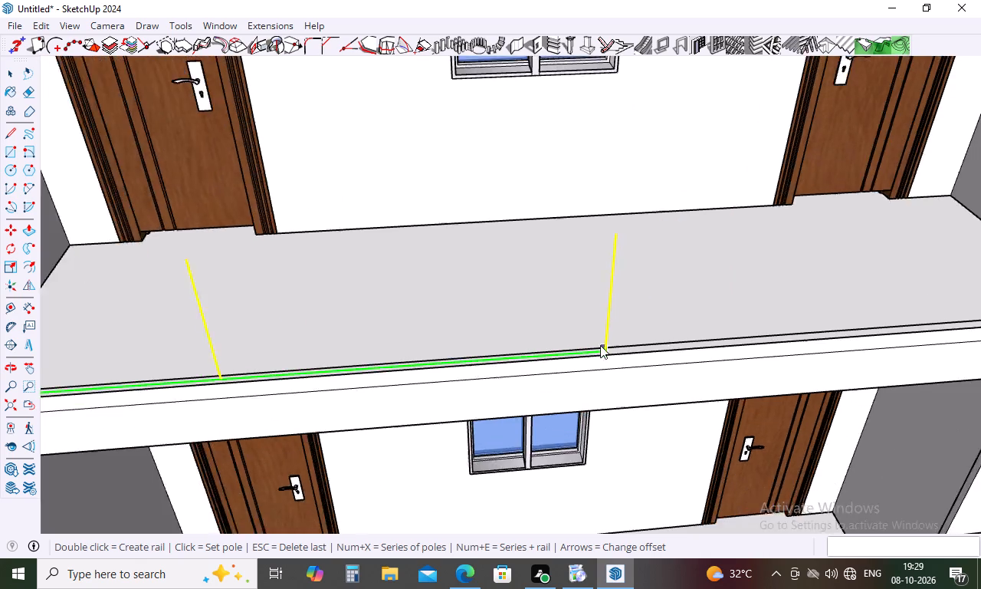
scroll(600, 345, down, 7)
scroll(723, 337, up, 10)
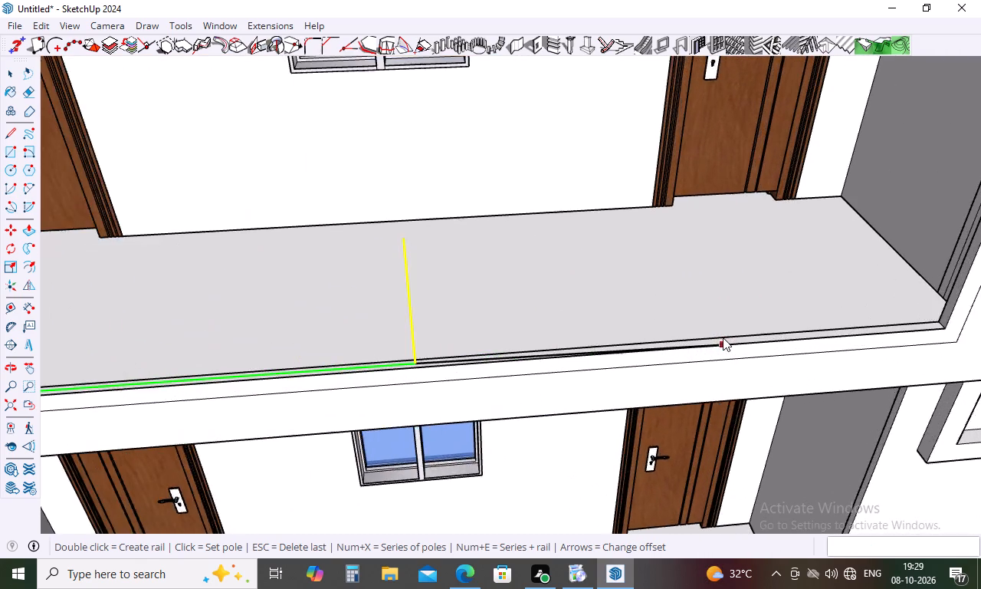
scroll(723, 337, up, 6)
click(666, 349)
Finish the balcony rail at the sill's far end beside the tower, about 3' 9" beyond the last pole.
scroll(666, 349, down, 6)
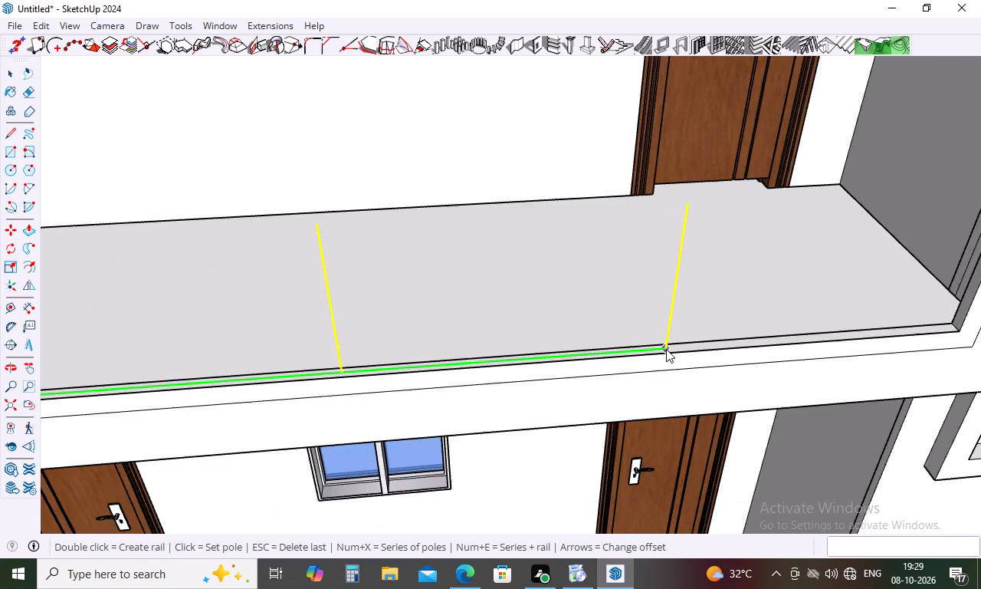
scroll(666, 349, down, 6)
scroll(848, 325, up, 11)
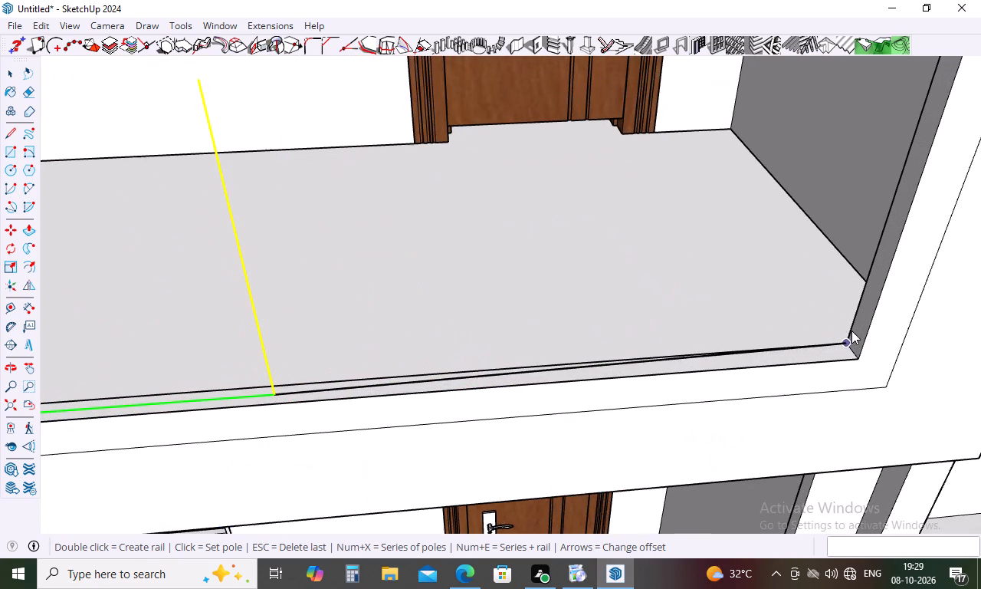
double_click(851, 343)
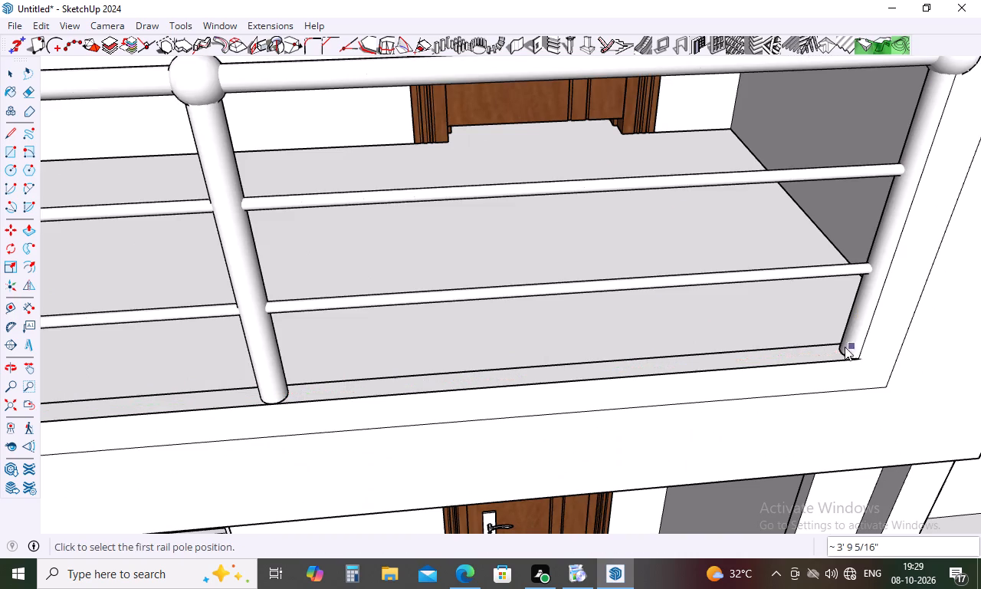
scroll(583, 282, down, 20)
scroll(583, 282, down, 16)
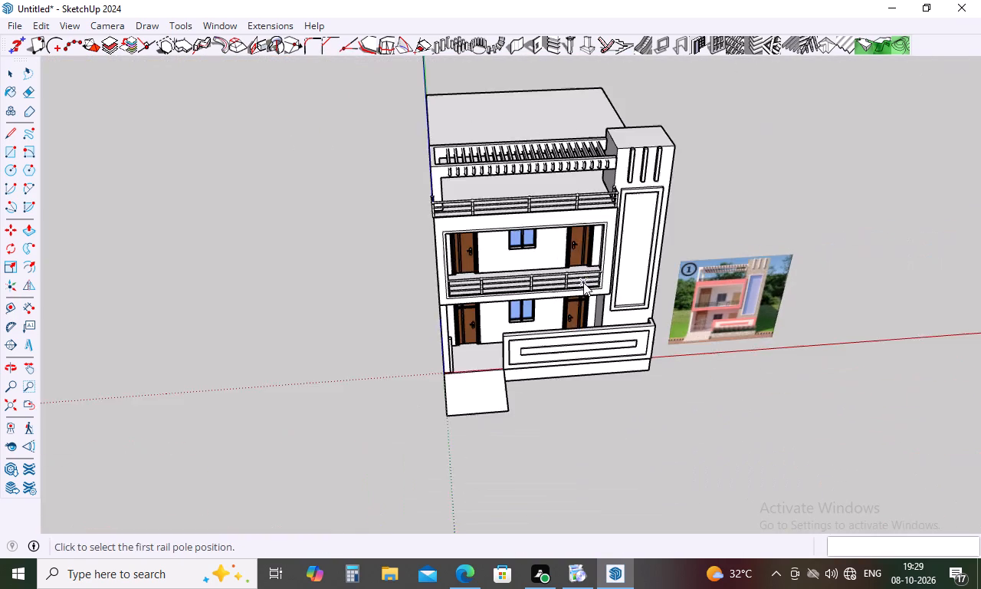
Examine the house's front and side with both railings in place, comparing it against the reference image.
middle_drag(585, 320, 549, 183)
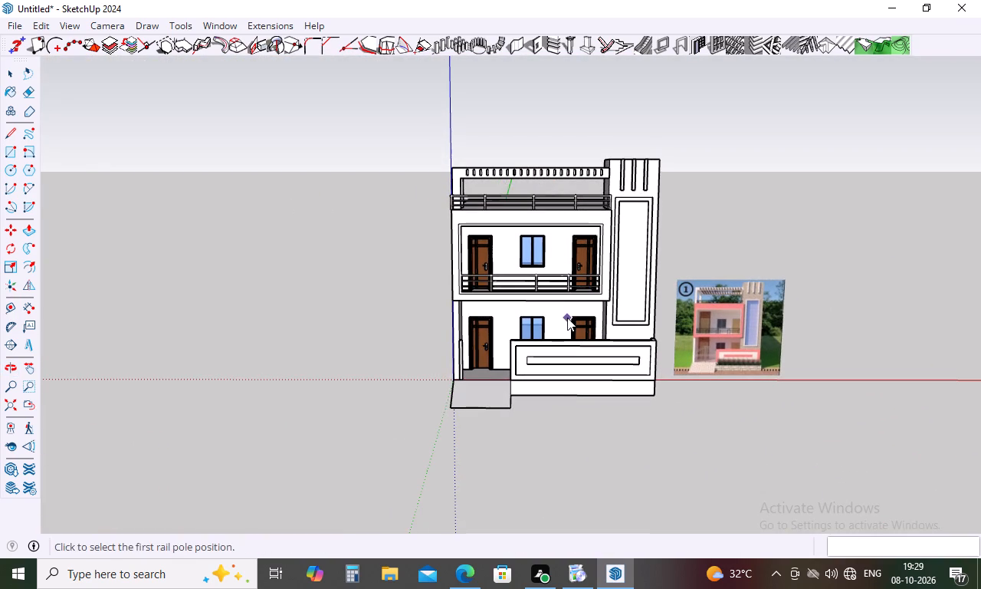
key(space)
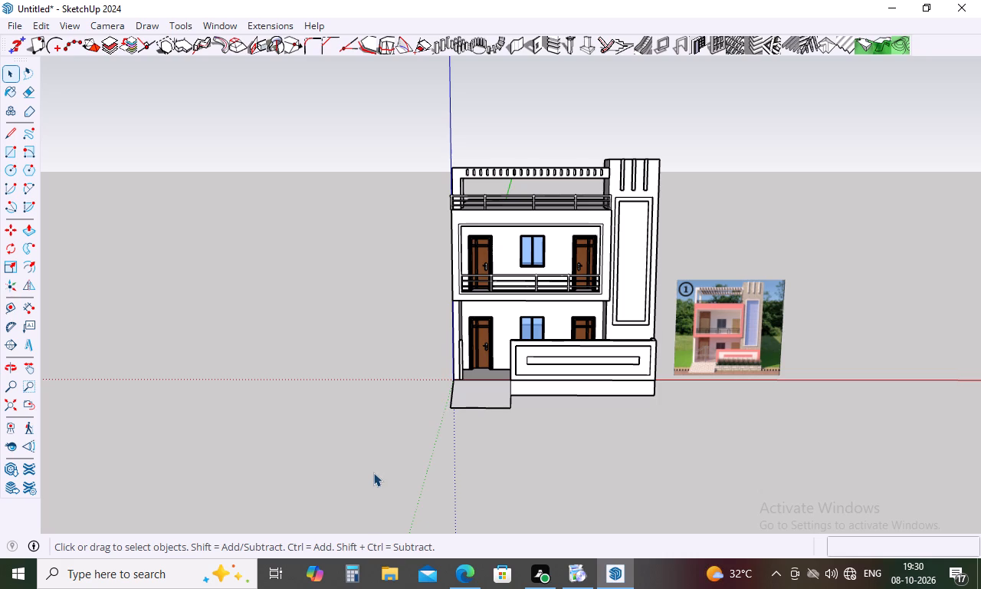
middle_drag(571, 439, 694, 386)
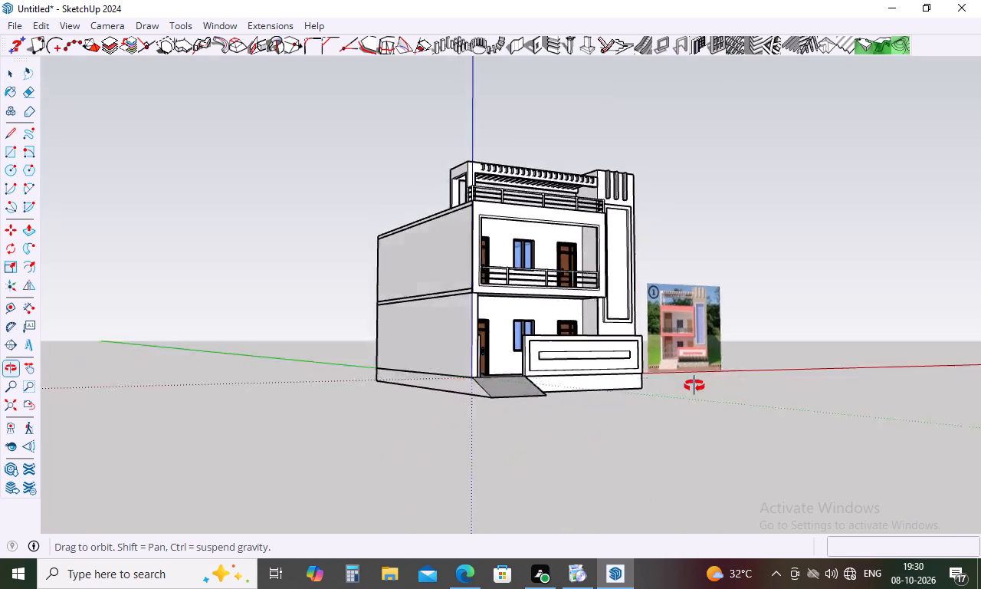
middle_drag(694, 386, 504, 448)
scroll(510, 446, up, 5)
middle_drag(517, 440, 851, 465)
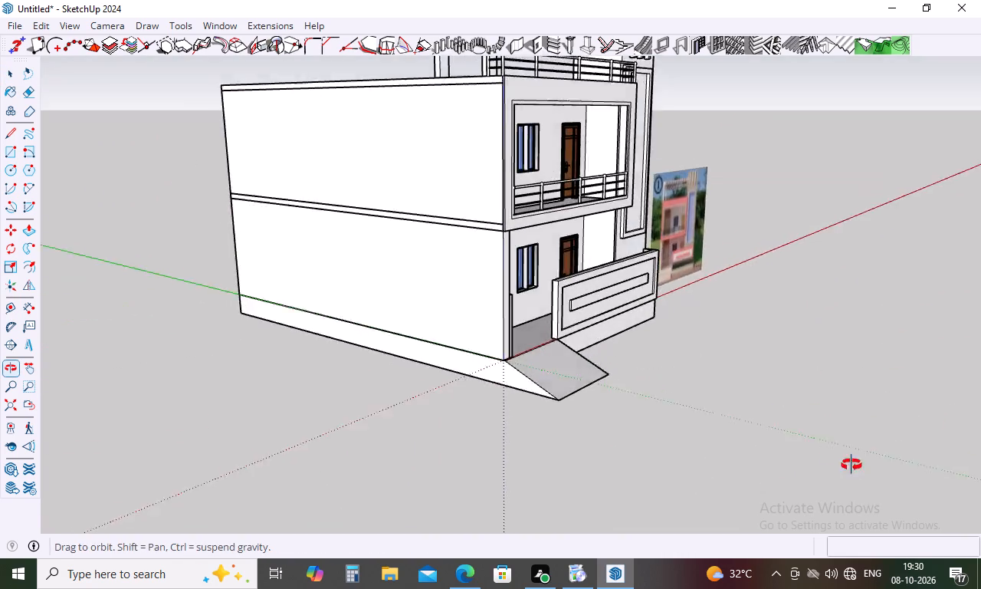
middle_drag(851, 465, 505, 441)
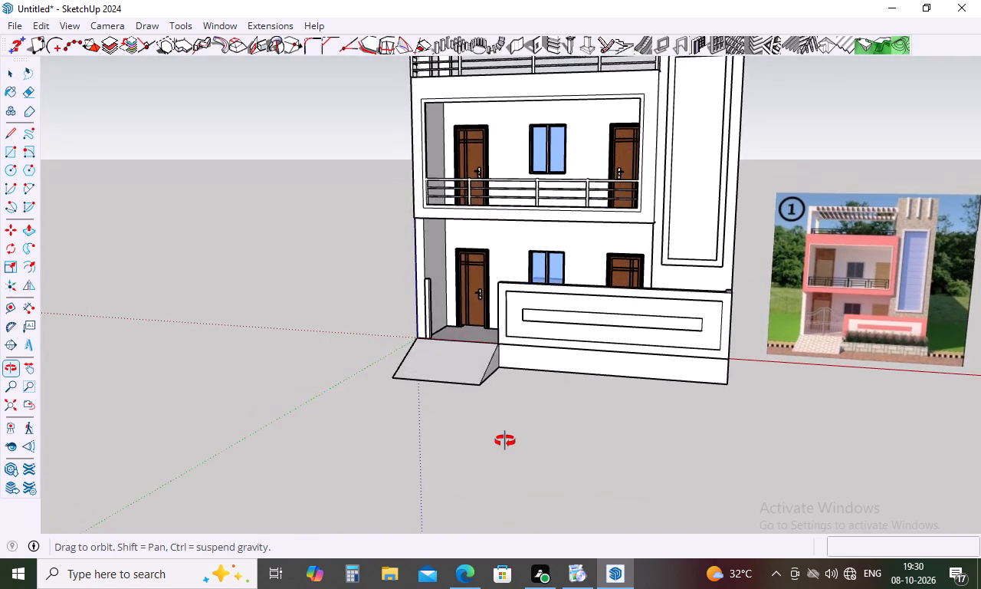
middle_drag(505, 441, 548, 446)
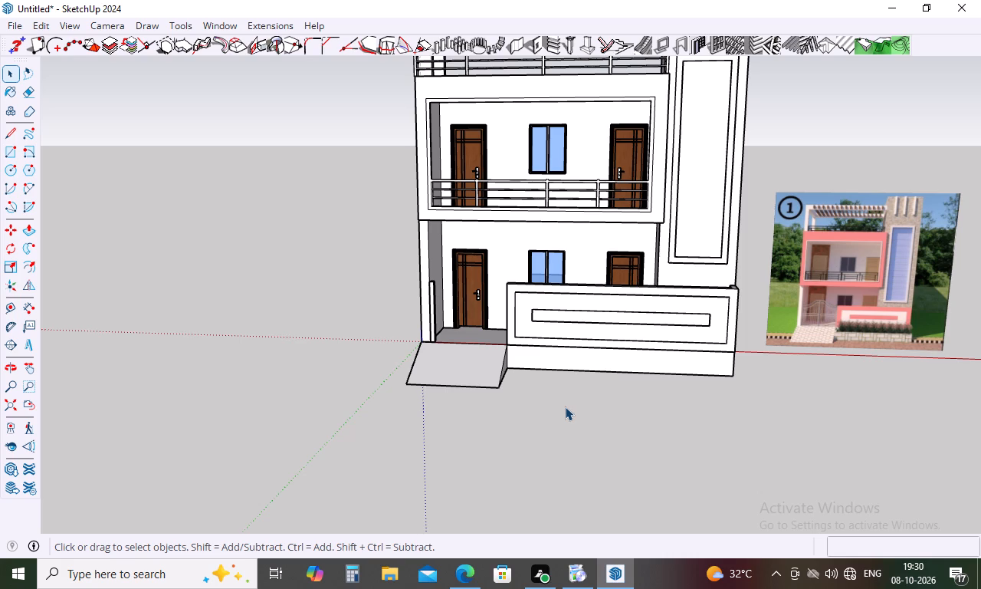
key(space)
middle_drag(507, 391, 551, 423)
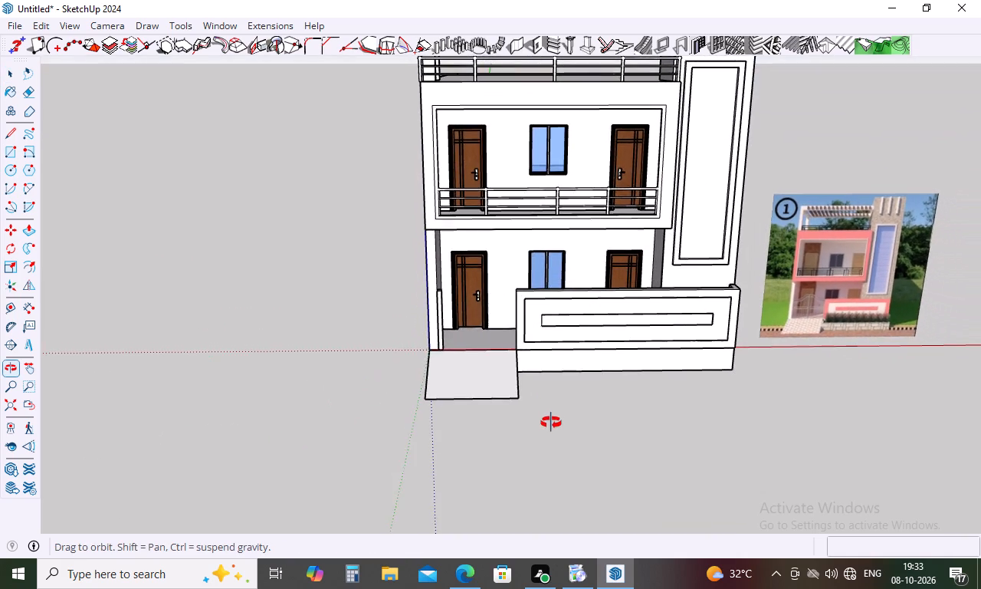
middle_drag(551, 423, 539, 429)
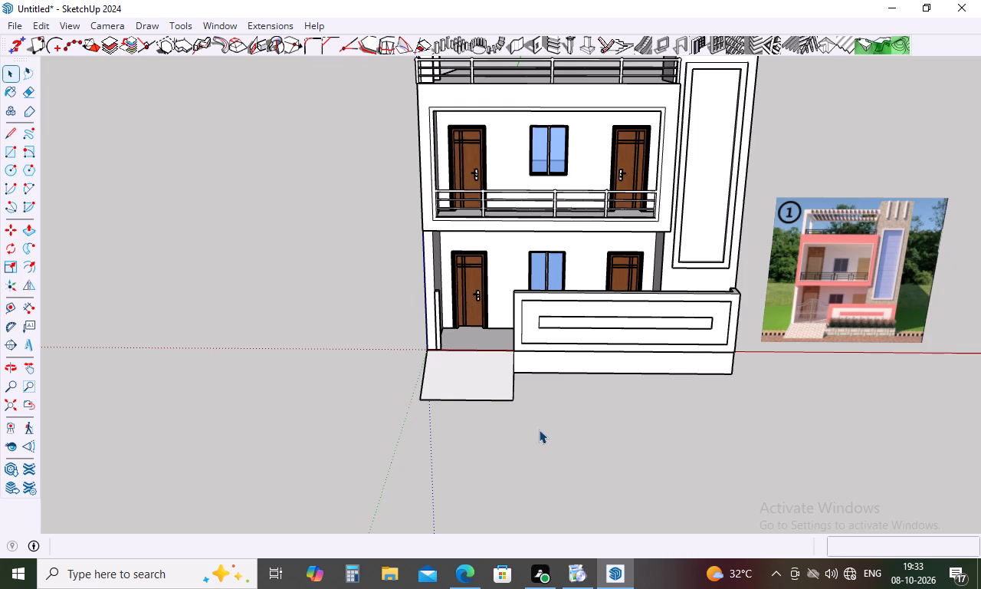
Inside the first-floor front wall group, pull the narrow border face around the balcony opening outward by 1", and exit the group.
scroll(668, 169, up, 10)
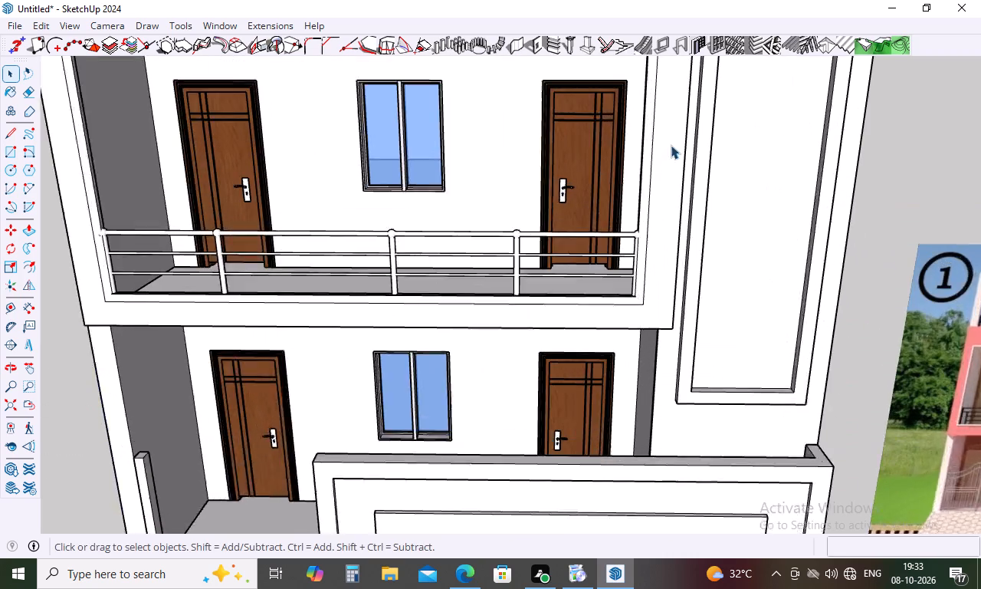
middle_drag(671, 145, 376, 218)
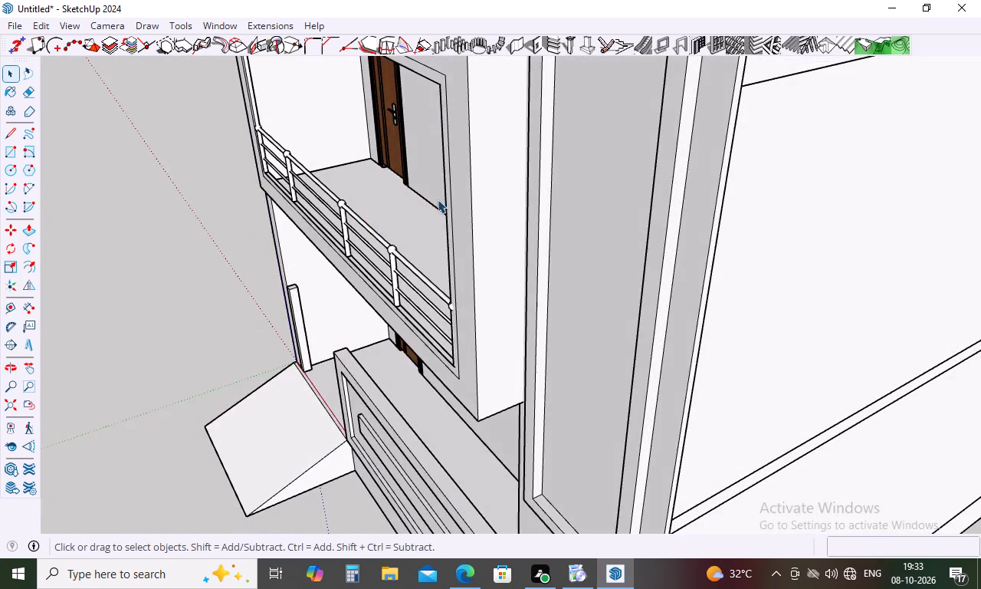
scroll(438, 198, up, 10)
scroll(457, 173, down, 5)
middle_drag(493, 191, 527, 213)
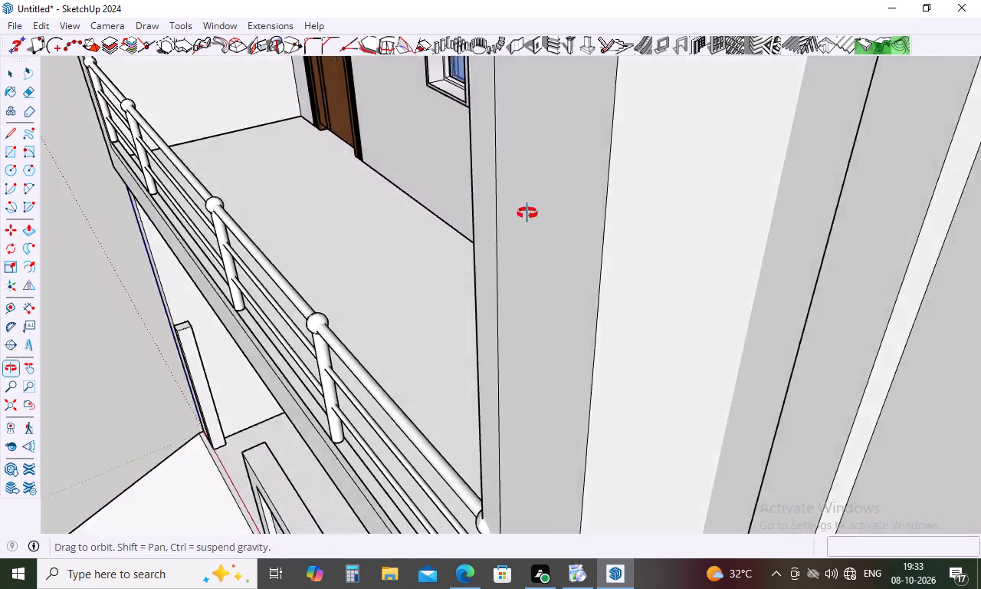
middle_drag(527, 213, 795, 180)
triple_click(707, 270)
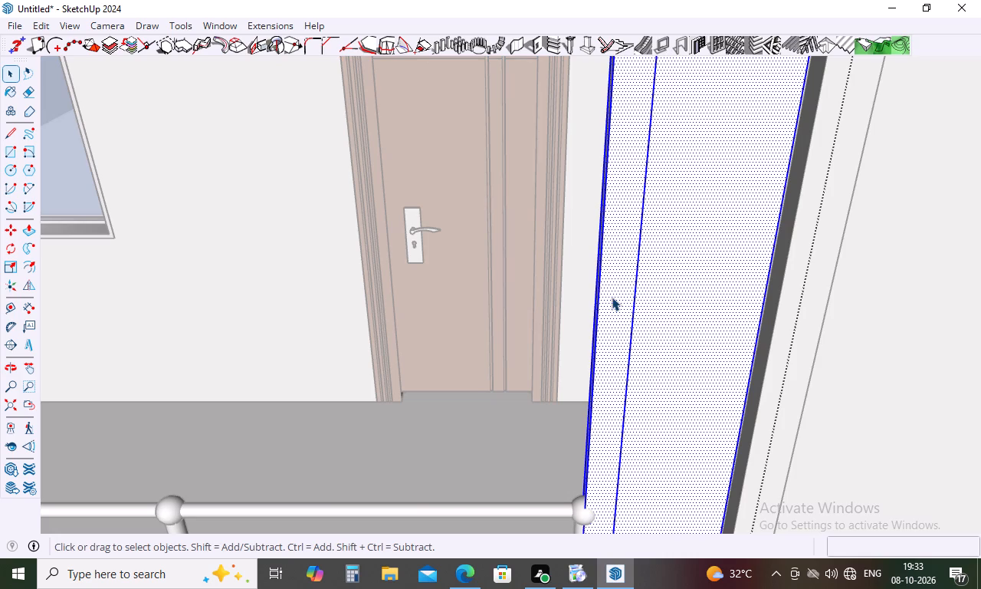
click(612, 297)
click(612, 297)
middle_drag(638, 289, 474, 304)
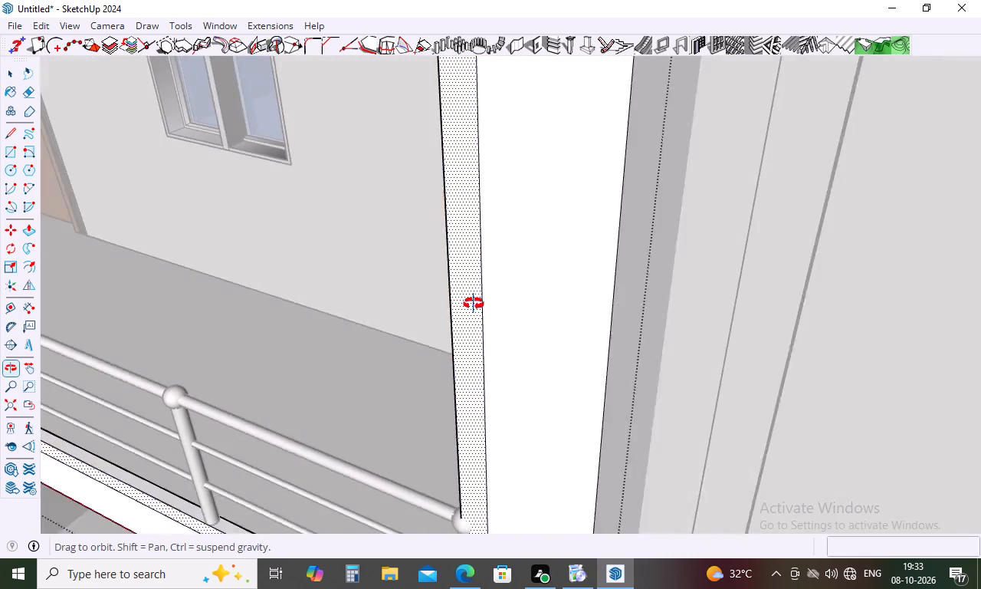
middle_drag(474, 304, 544, 272)
key(p)
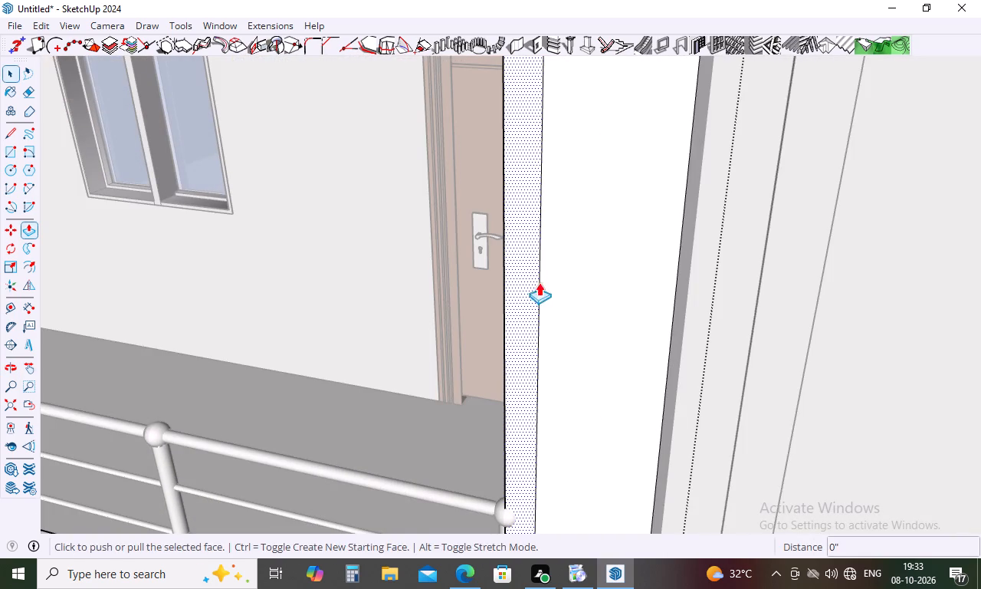
click(512, 307)
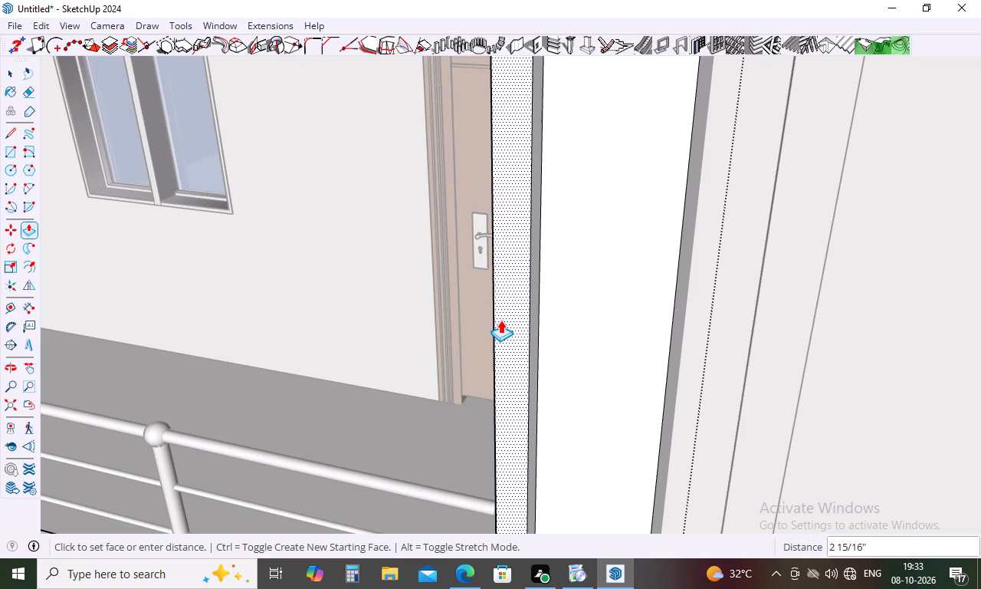
key(1)
key(Return)
middle_drag(525, 313, 423, 296)
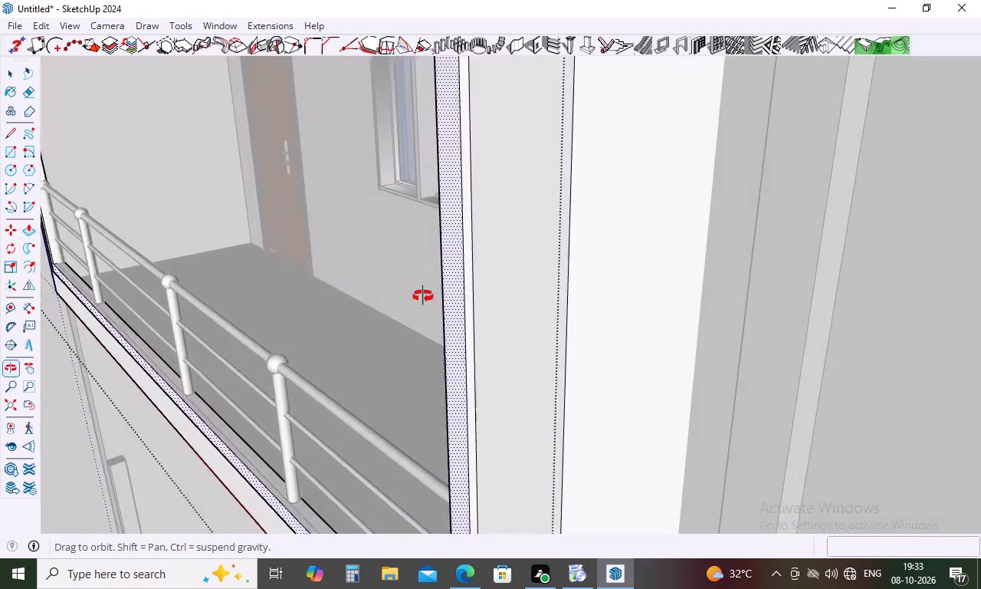
middle_drag(423, 296, 584, 280)
key(space)
scroll(555, 277, down, 9)
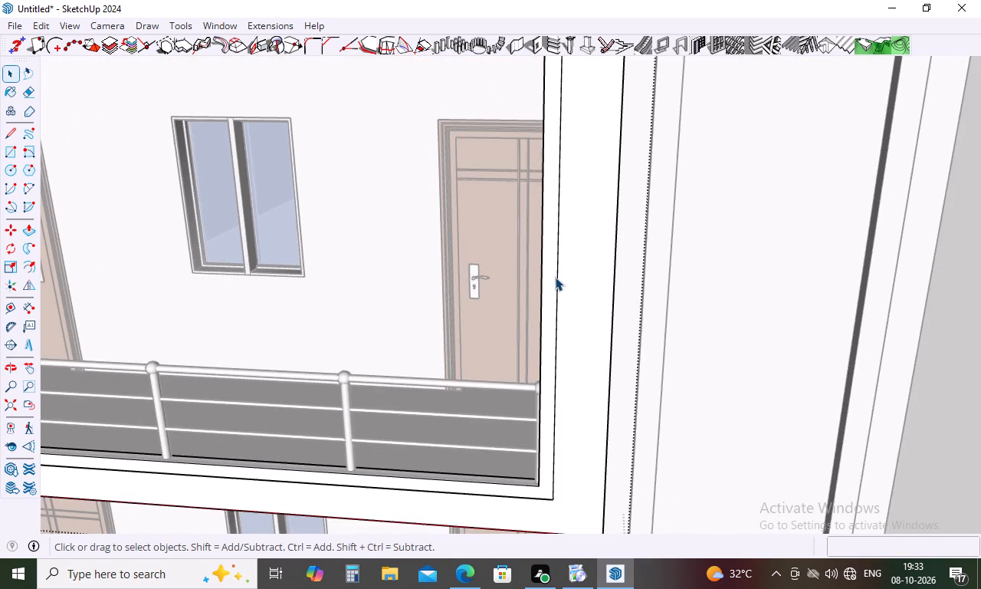
scroll(555, 277, down, 9)
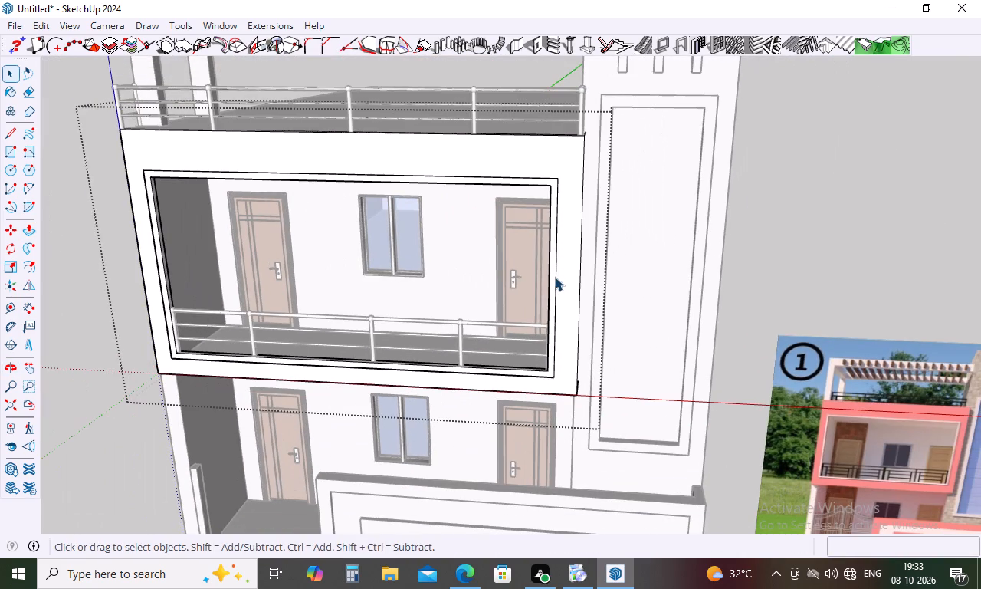
key(space)
scroll(553, 303, down, 3)
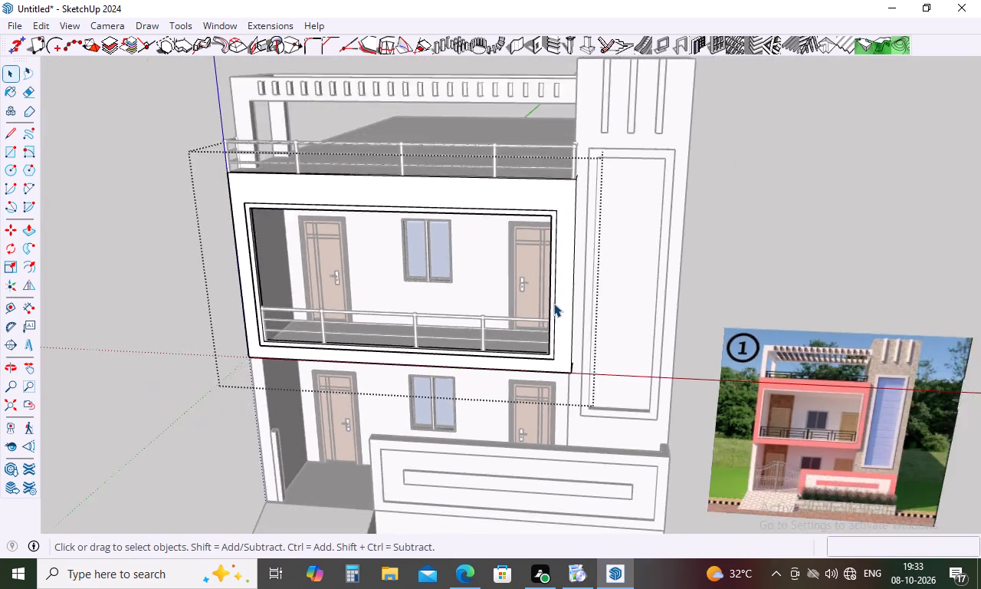
scroll(553, 304, down, 3)
middle_drag(544, 350, 607, 384)
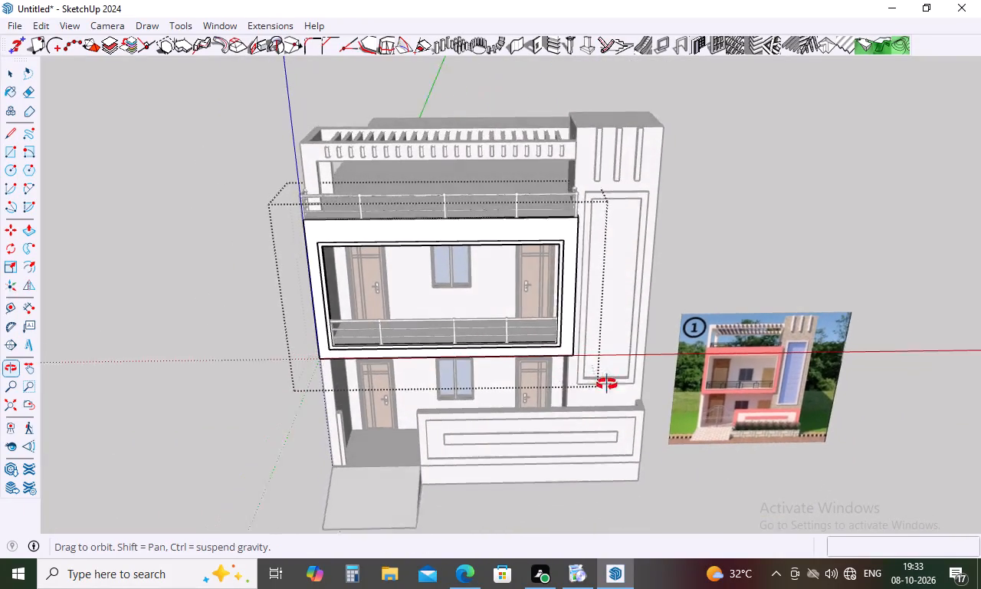
middle_drag(607, 384, 783, 350)
key(space)
click(714, 409)
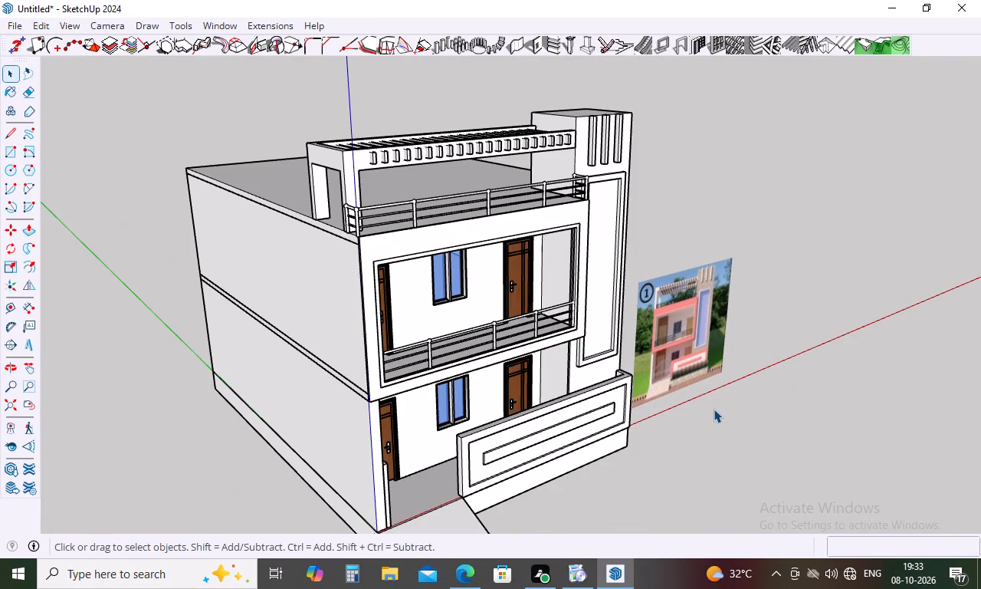
Inspect the raised border around the balcony opening up close and the whole front elevation beside the reference image.
middle_drag(391, 357, 523, 332)
scroll(437, 355, up, 4)
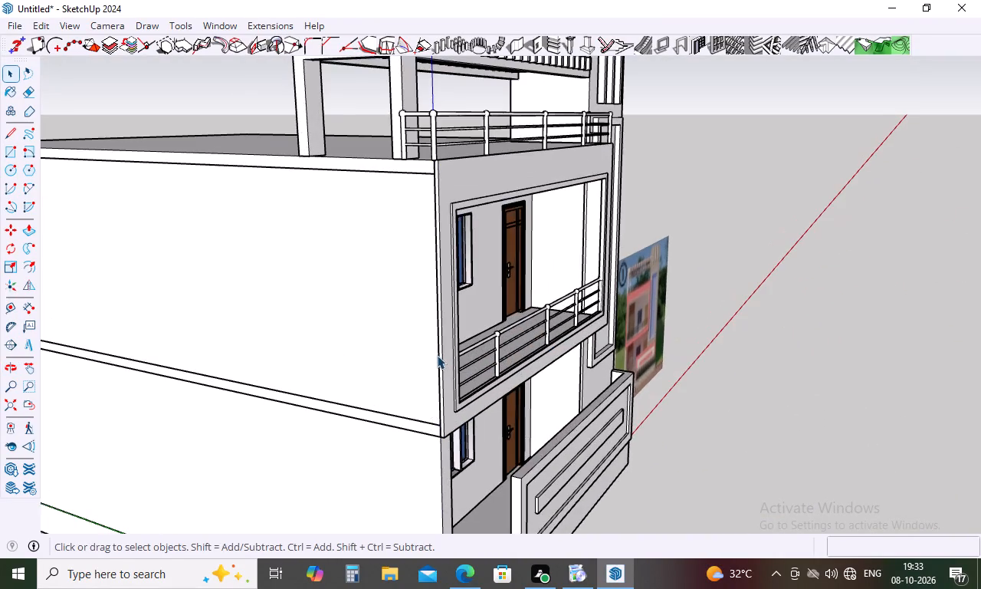
scroll(442, 352, up, 5)
middle_drag(487, 348, 303, 360)
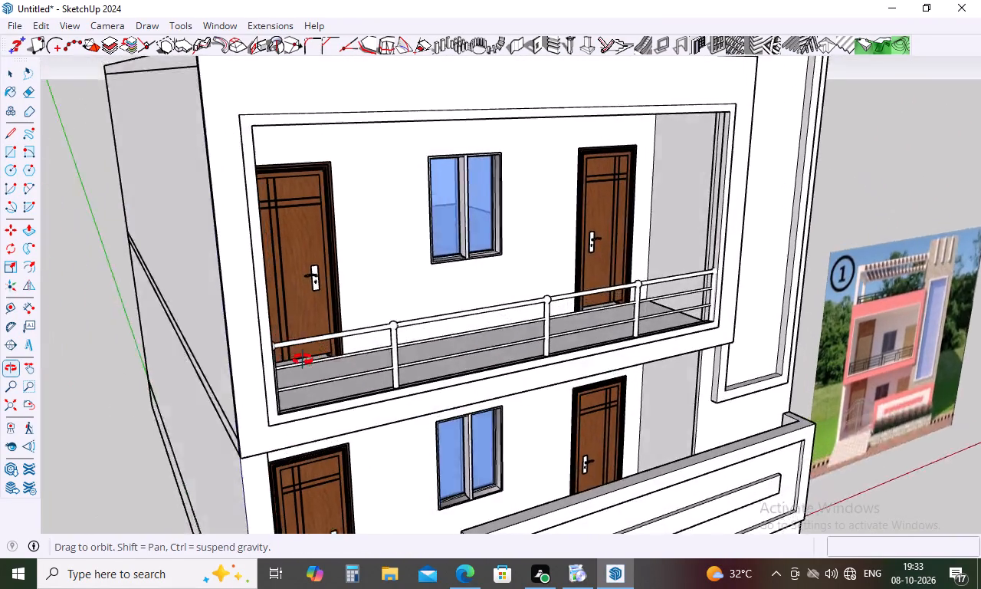
middle_drag(303, 360, 246, 339)
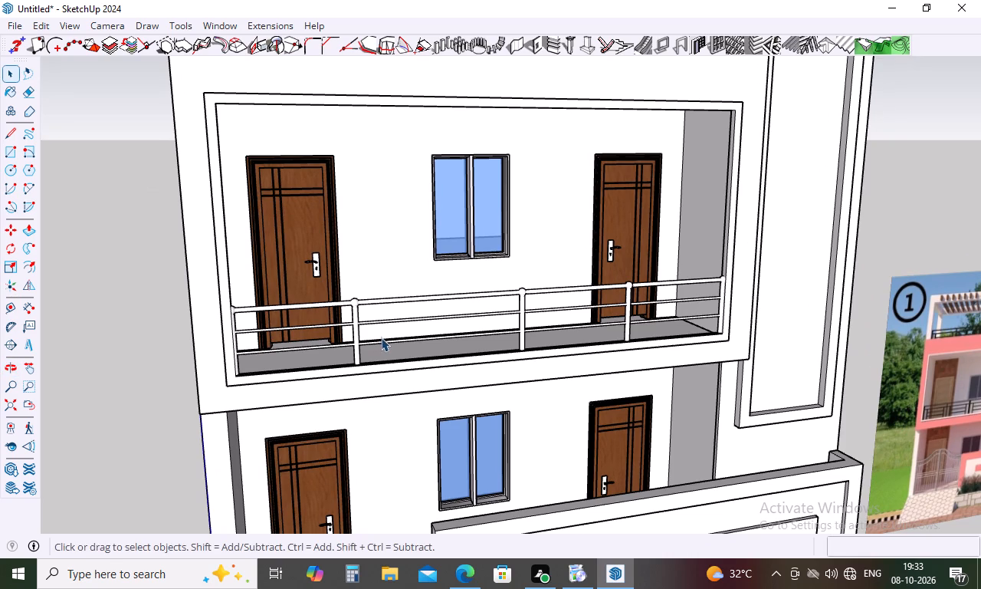
scroll(401, 295, down, 8)
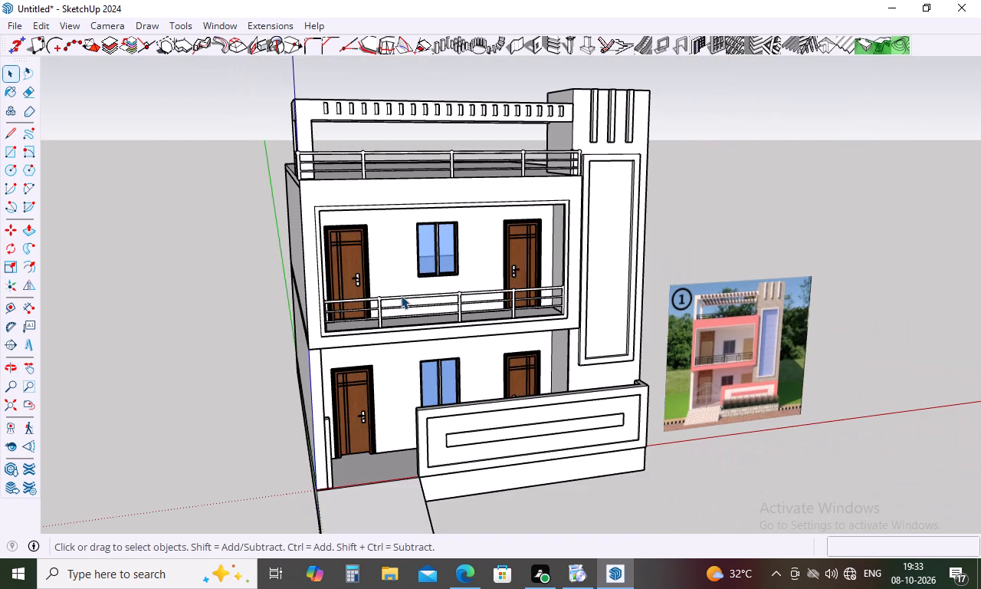
scroll(401, 295, down, 7)
middle_drag(466, 387, 452, 391)
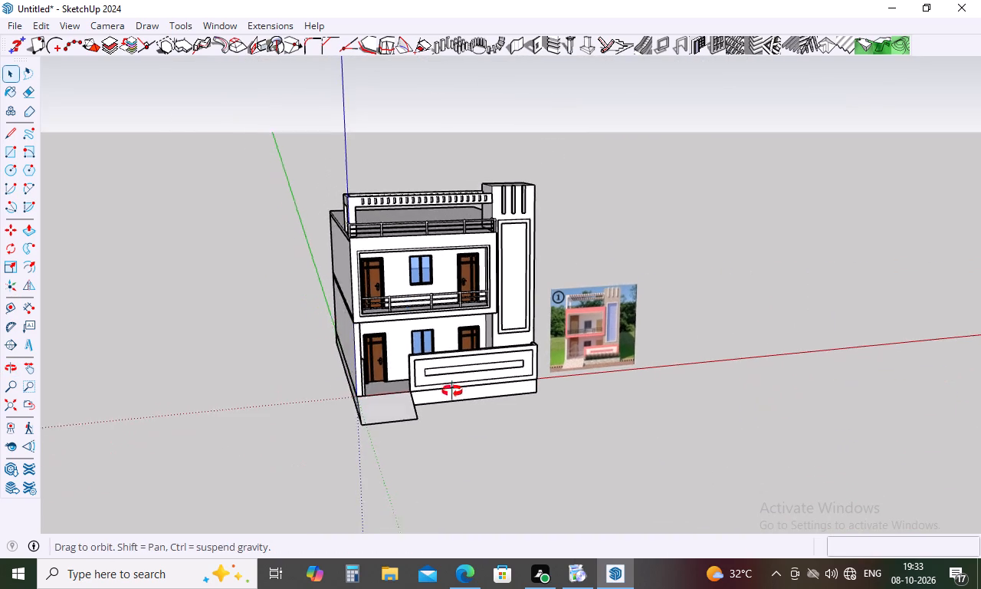
middle_drag(452, 391, 409, 357)
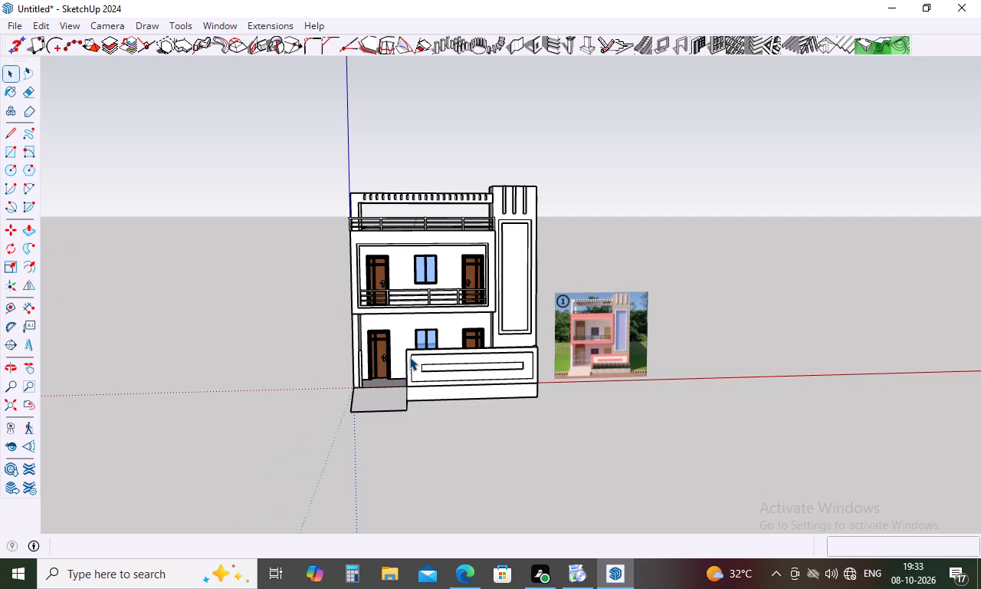
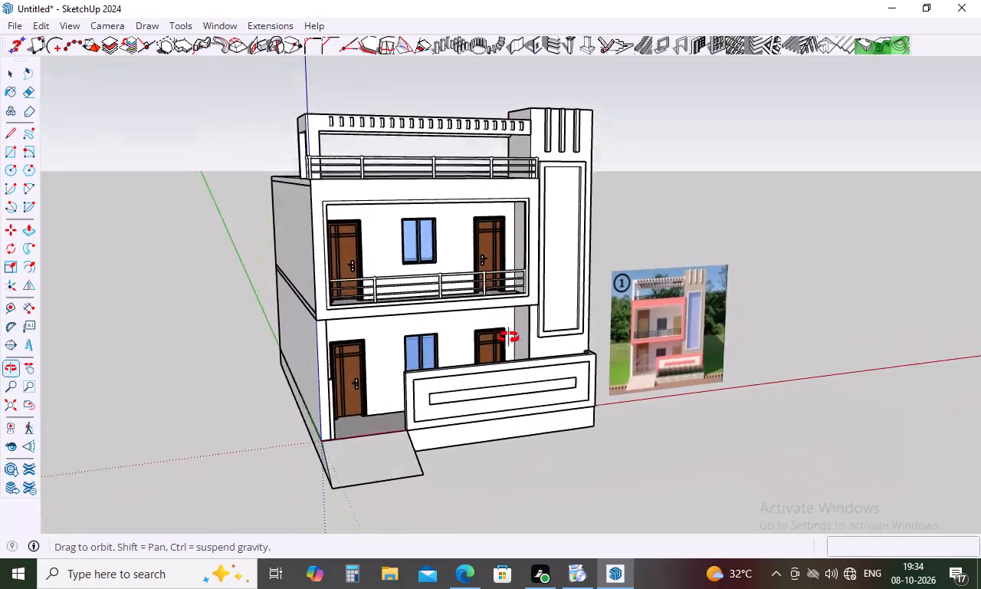
Examine the house's front elevation and side from several angles beside the reference image.
scroll(403, 272, up, 5)
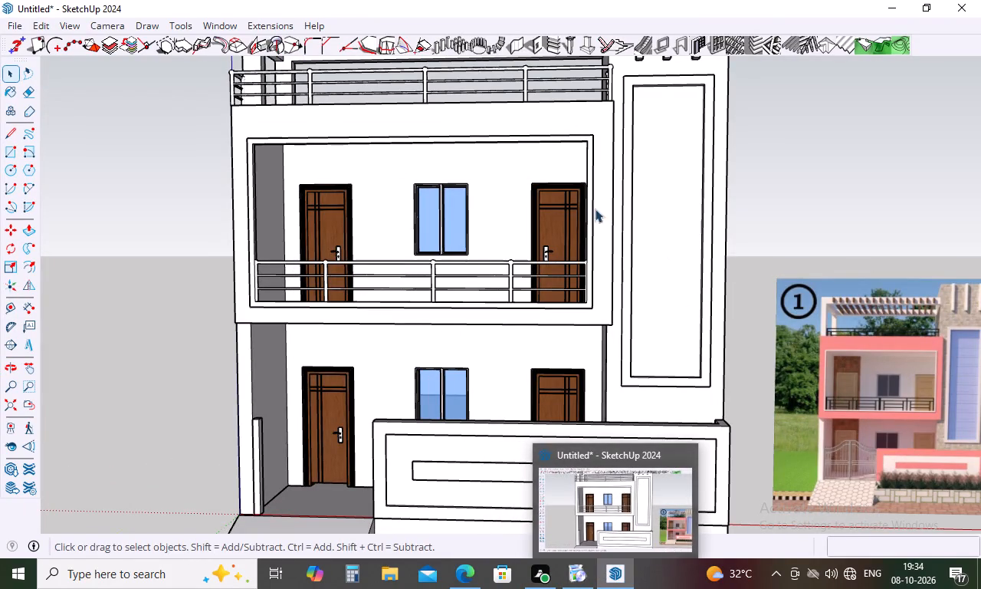
scroll(482, 253, down, 8)
middle_drag(490, 267, 511, 371)
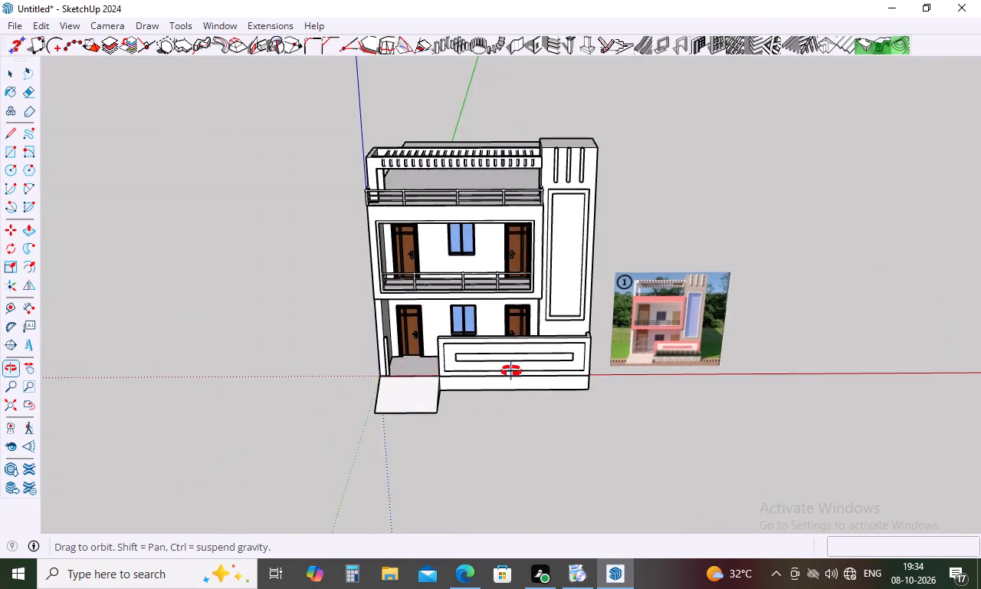
middle_drag(511, 371, 529, 288)
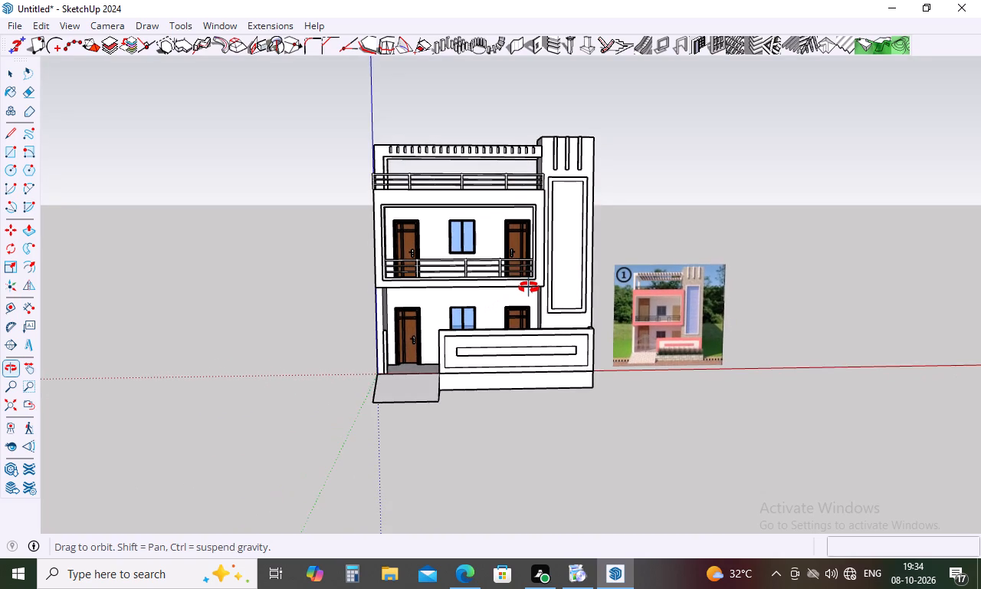
middle_drag(529, 288, 521, 321)
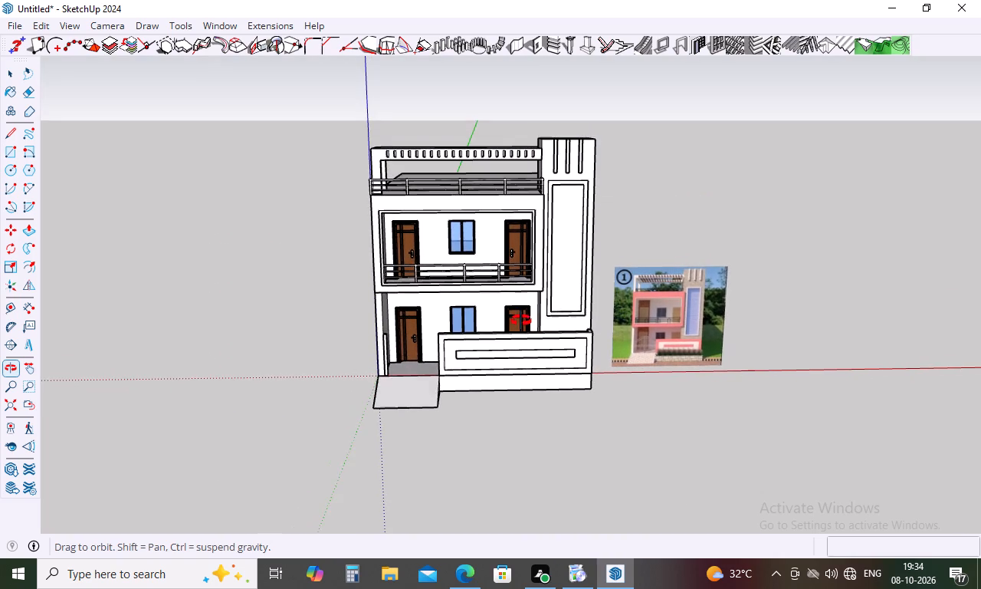
middle_drag(521, 321, 526, 258)
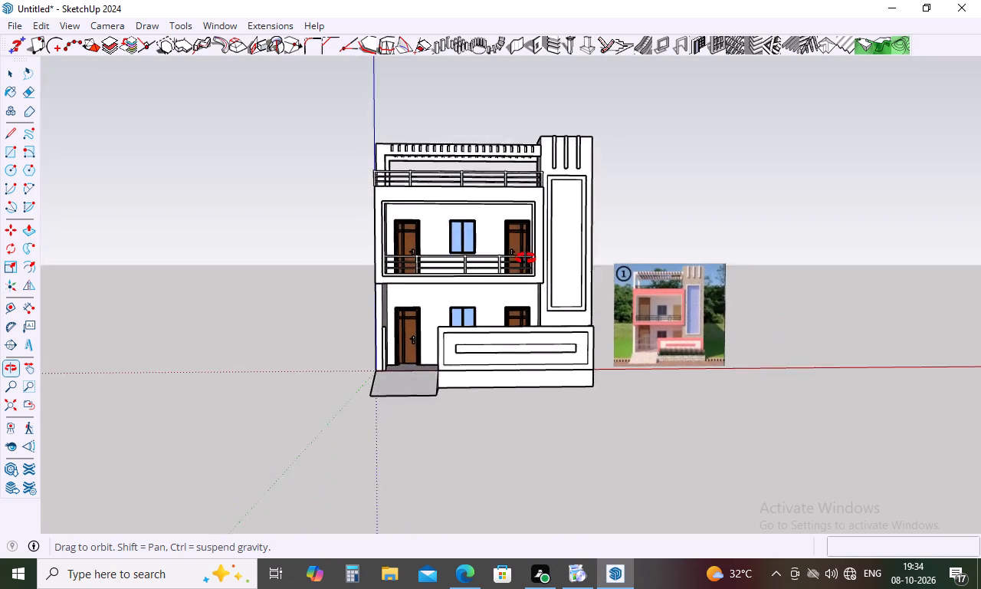
middle_drag(526, 258, 481, 264)
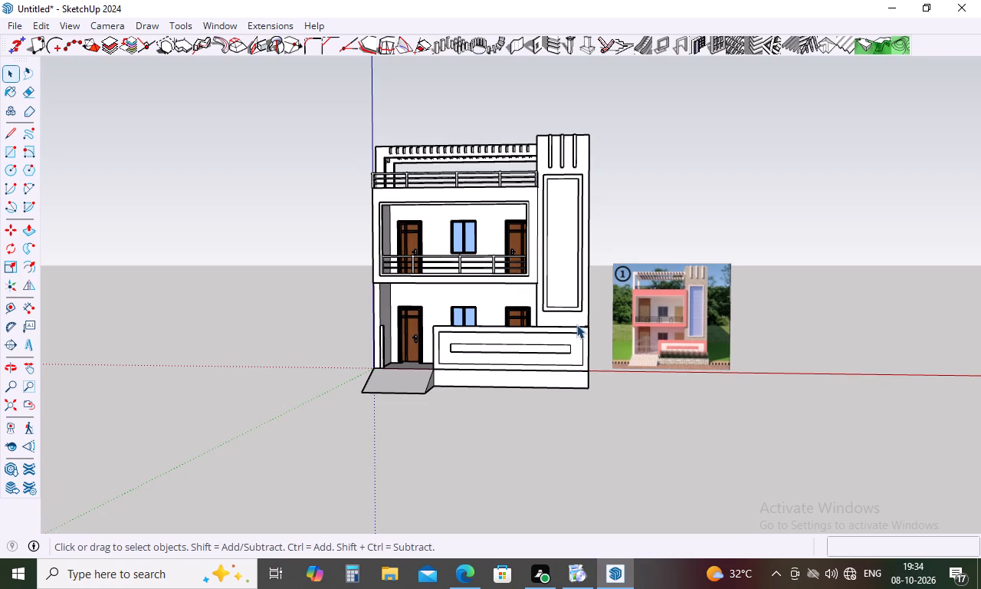
key(Escape)
middle_drag(489, 424, 599, 411)
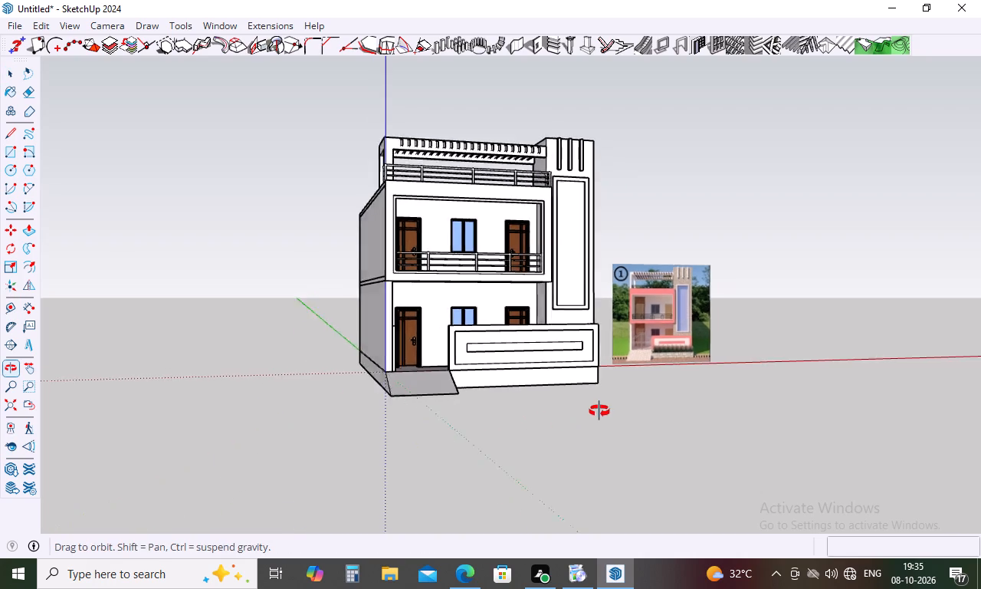
middle_drag(599, 411, 522, 449)
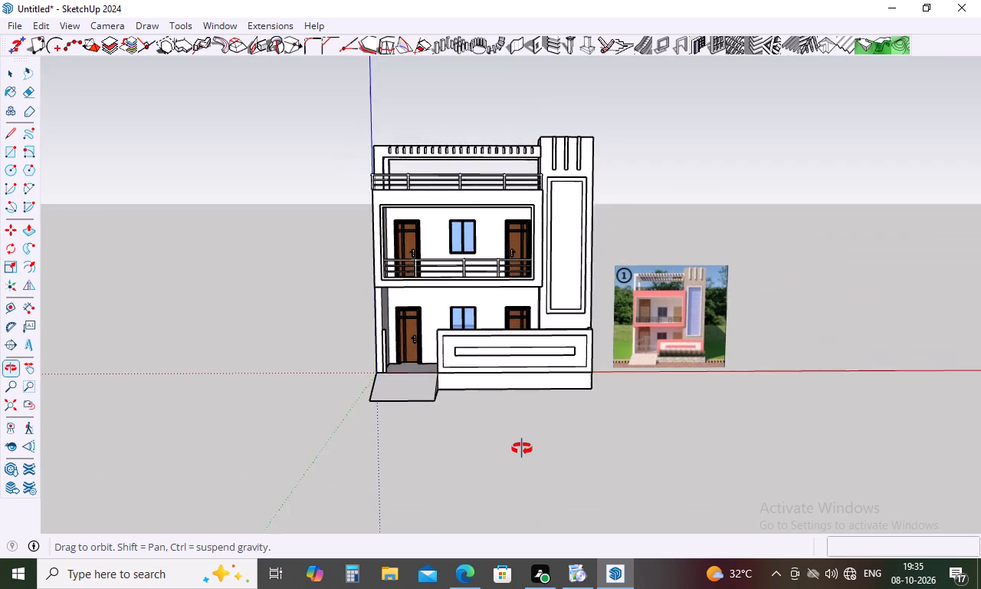
middle_drag(522, 449, 529, 429)
Examine the blue grooved panel on the tower in the reference image up close.
scroll(805, 305, up, 10)
scroll(645, 321, up, 2)
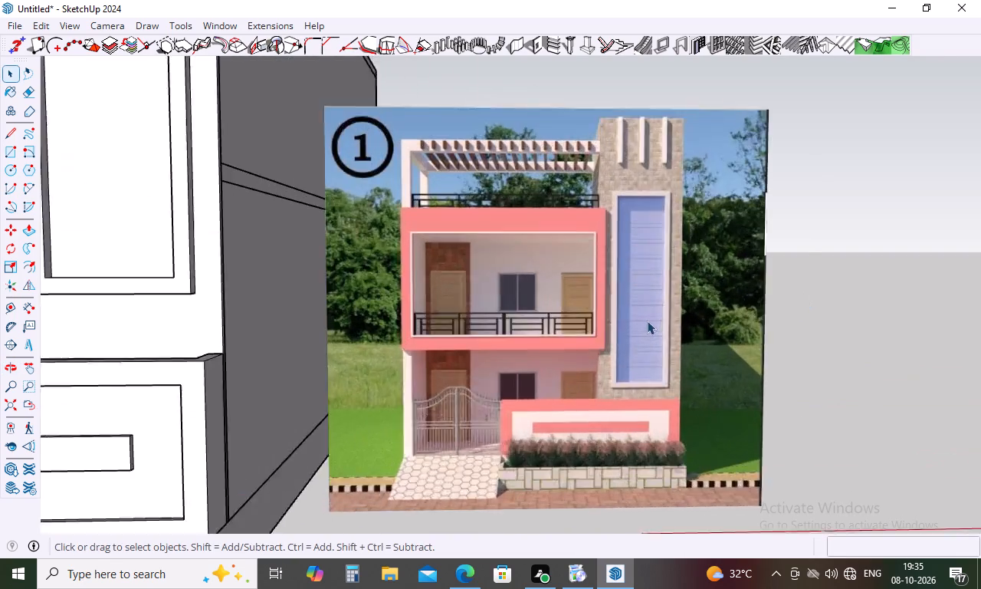
scroll(647, 321, up, 16)
scroll(671, 355, down, 5)
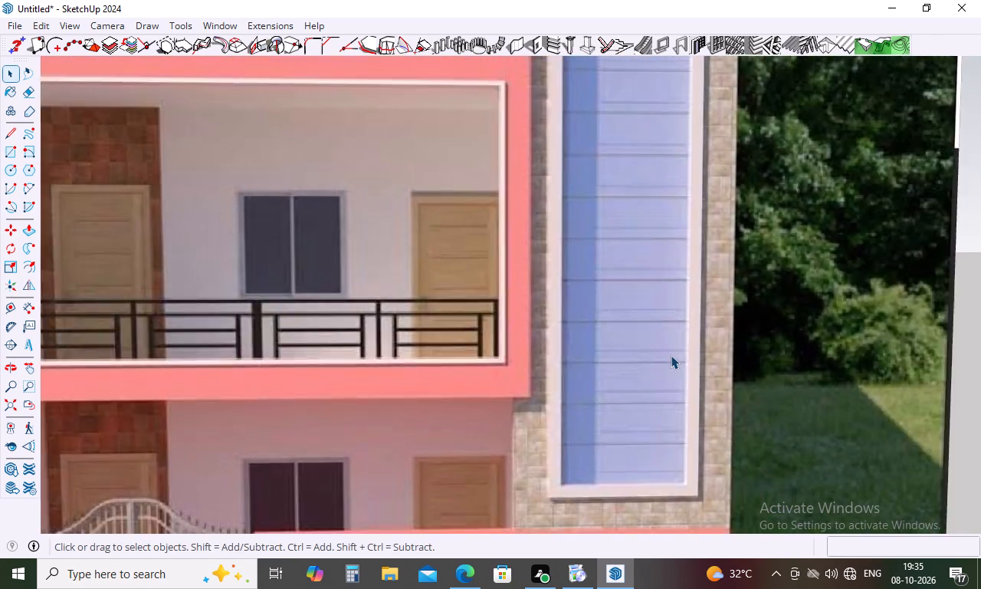
scroll(671, 355, down, 14)
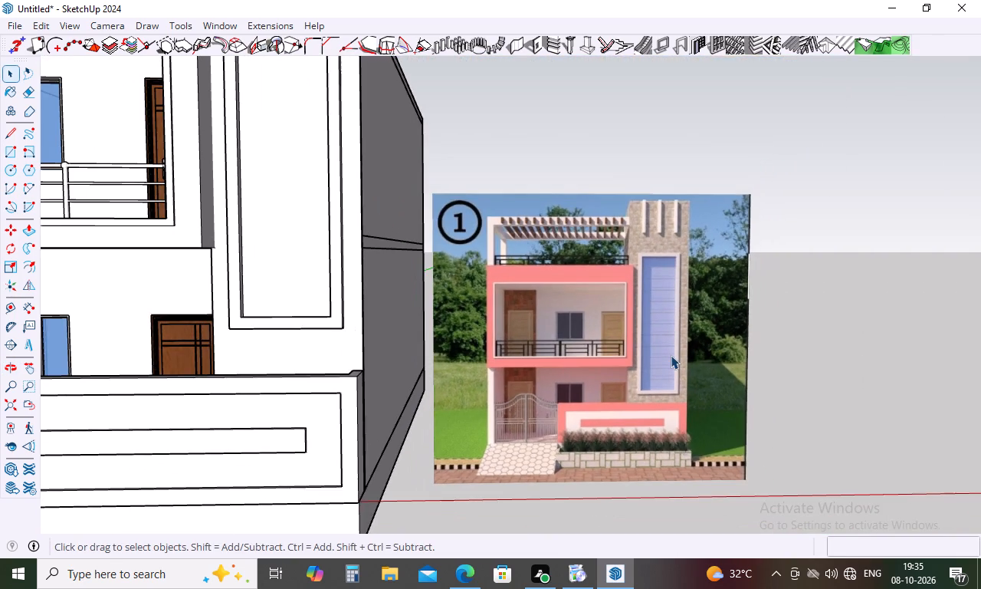
scroll(671, 355, down, 4)
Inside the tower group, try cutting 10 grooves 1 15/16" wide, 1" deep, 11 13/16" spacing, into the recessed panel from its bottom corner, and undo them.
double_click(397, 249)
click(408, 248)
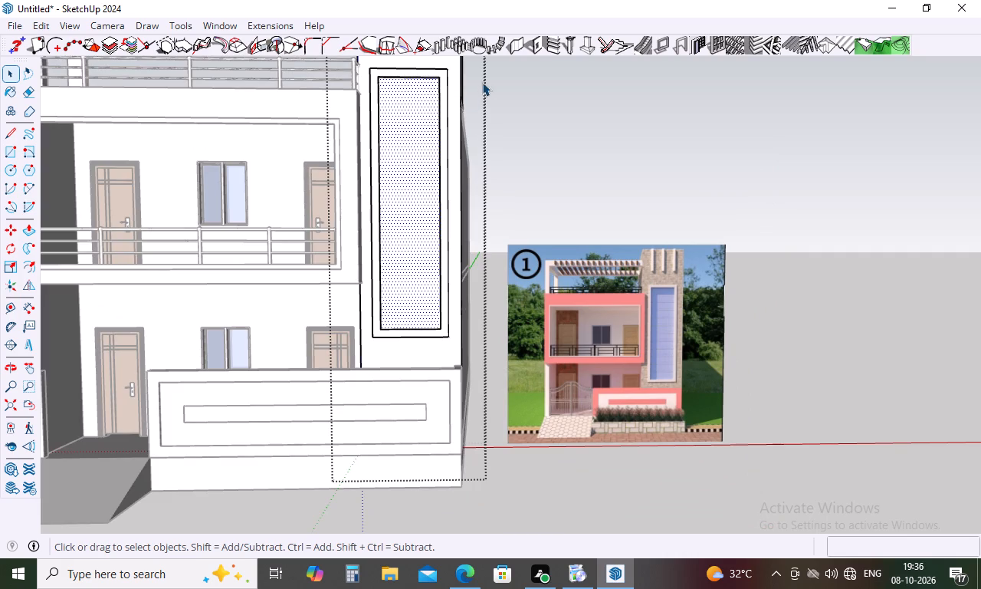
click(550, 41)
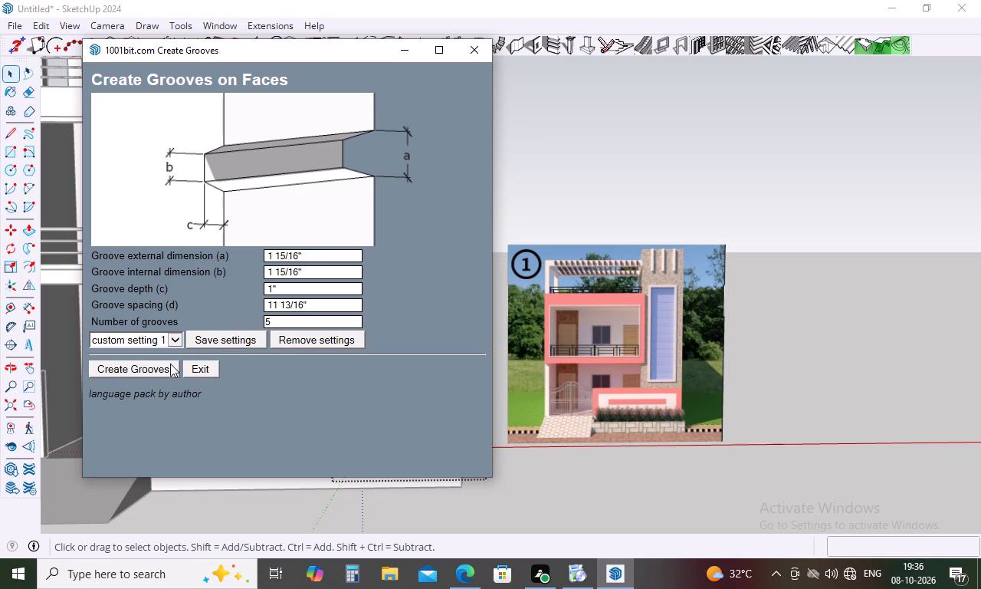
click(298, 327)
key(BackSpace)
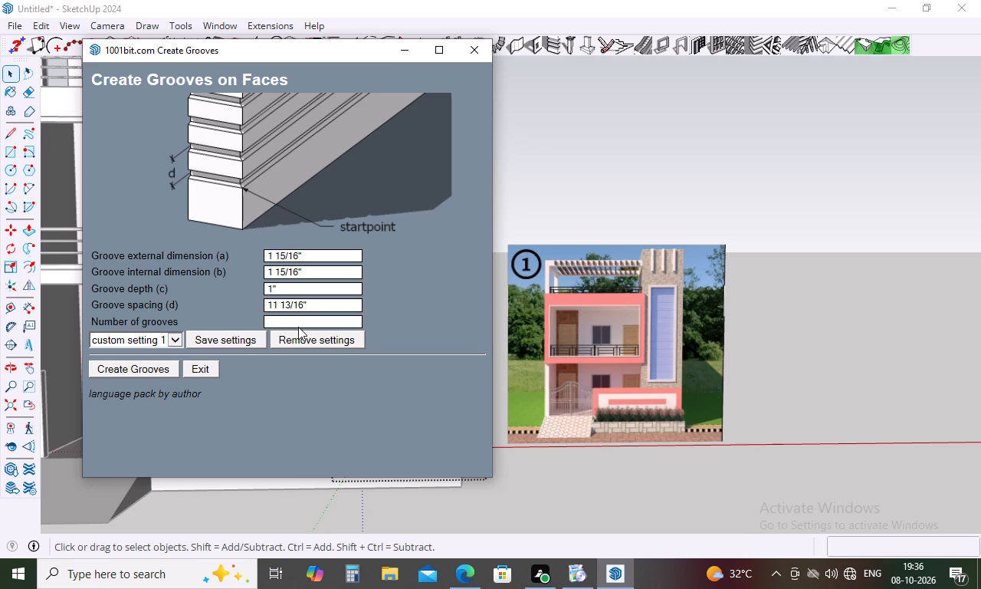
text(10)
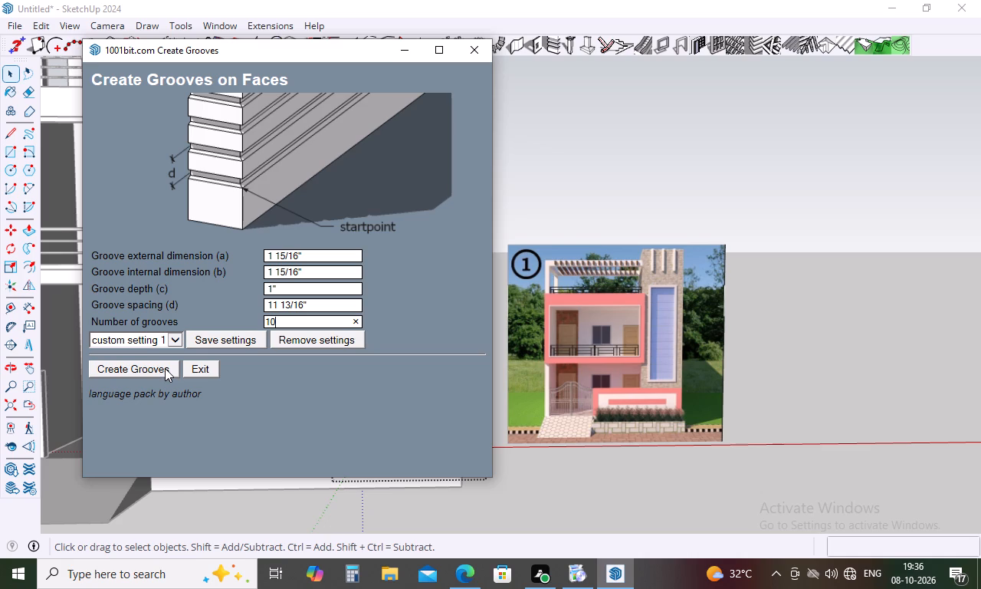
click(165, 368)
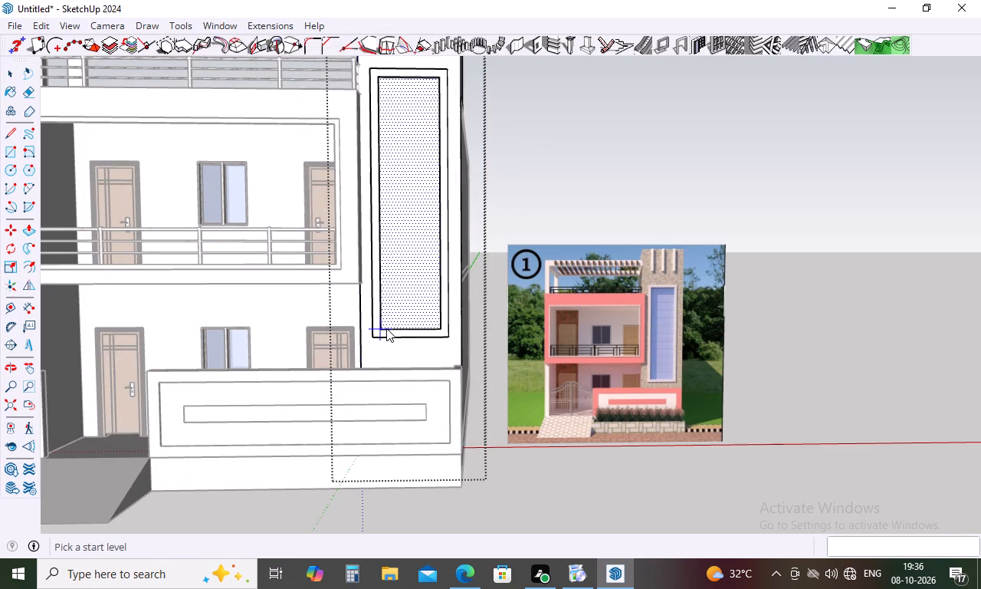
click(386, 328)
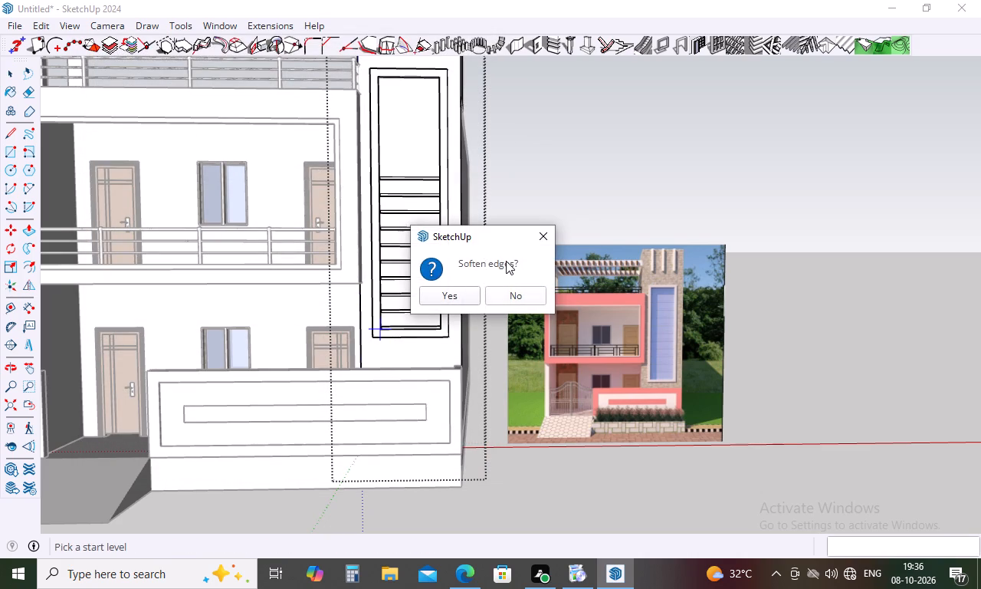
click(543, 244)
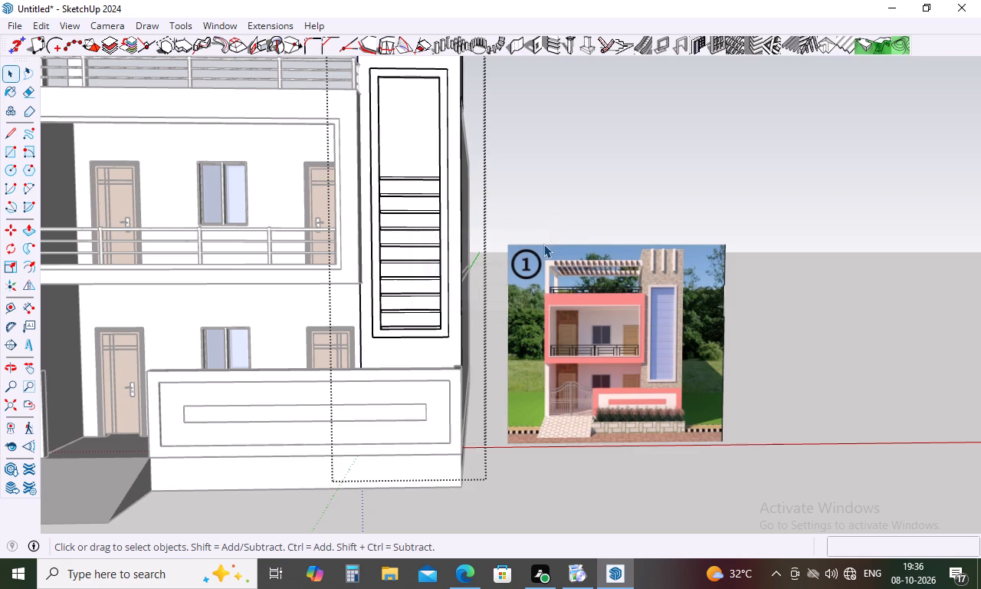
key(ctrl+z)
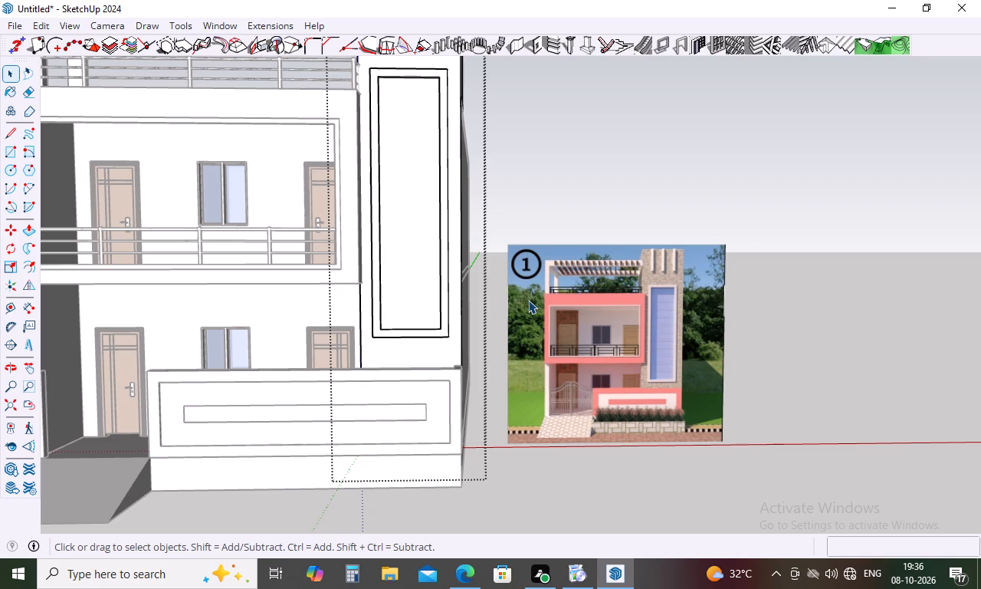
Create 10 grooves on the tower's recessed panel face from its bottom corner with a 2' external dimension, and soften their edges.
click(425, 277)
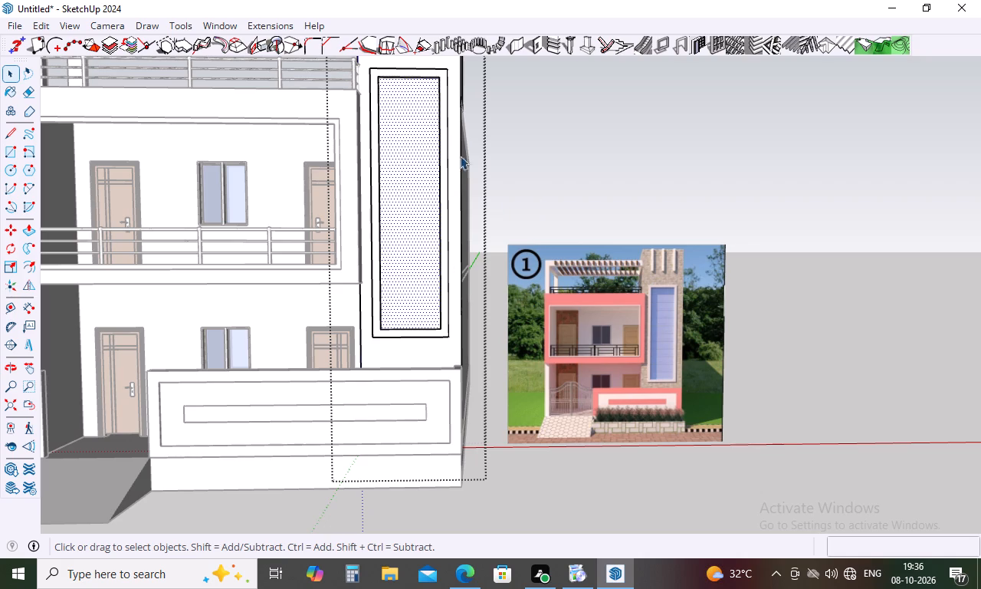
click(555, 43)
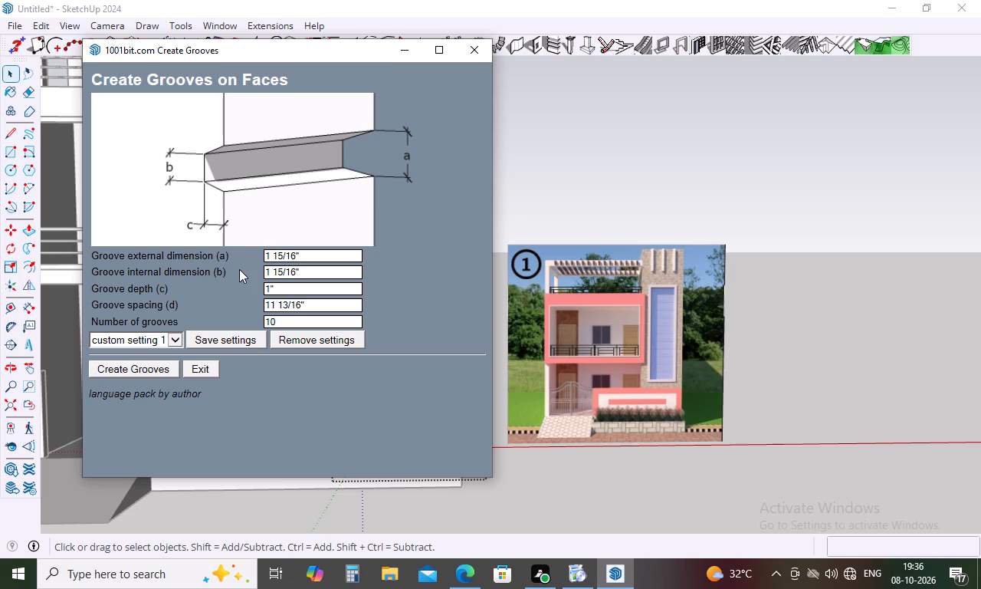
click(307, 258)
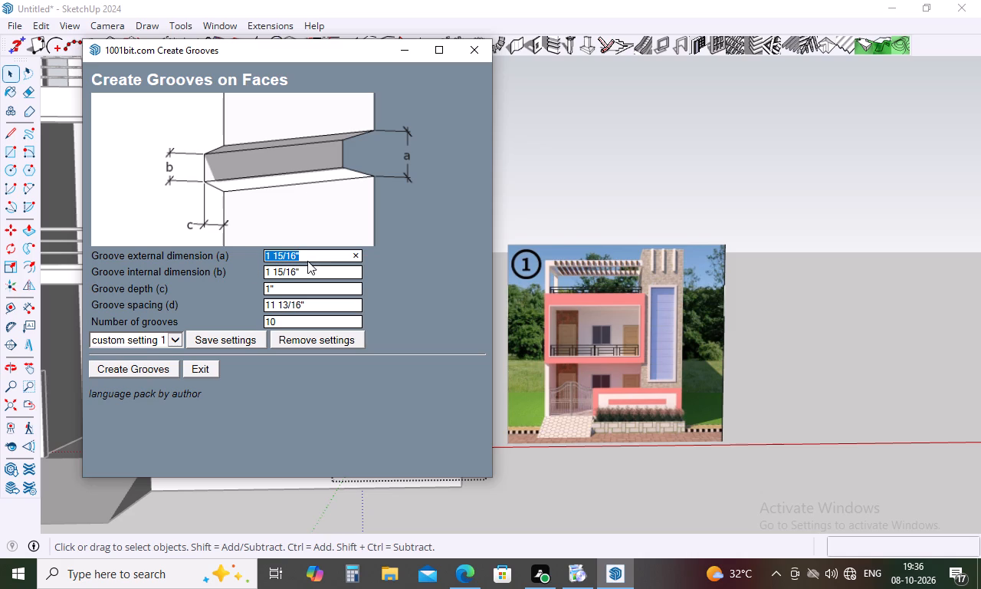
key(BackSpace)
text(2')
key(Return)
click(166, 374)
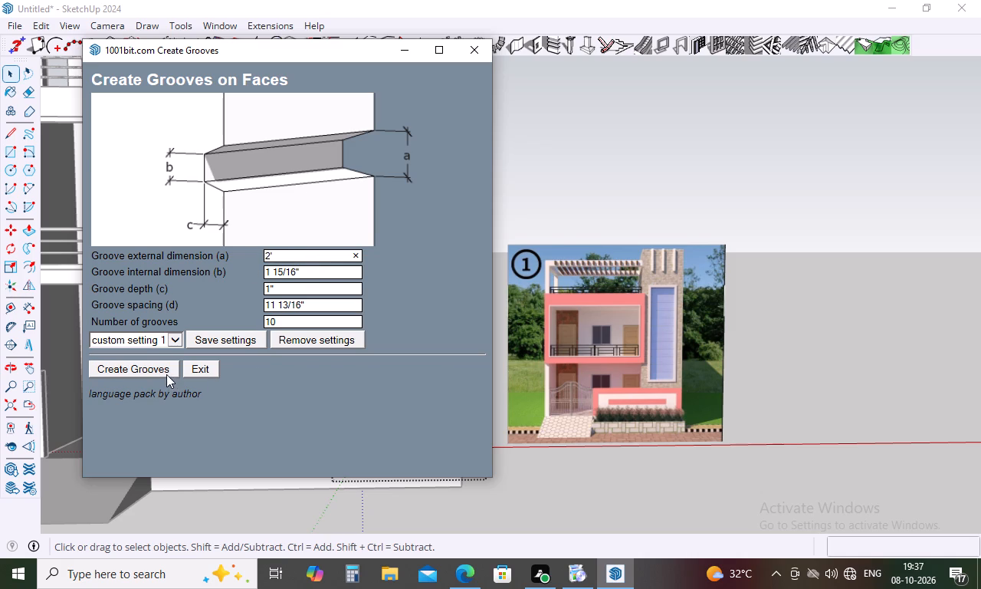
click(382, 325)
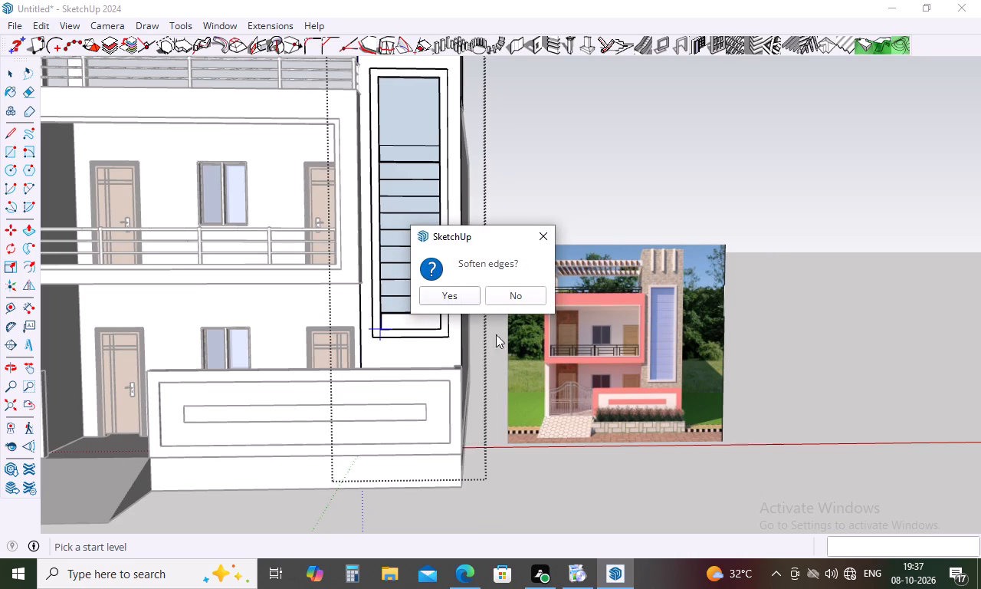
click(468, 301)
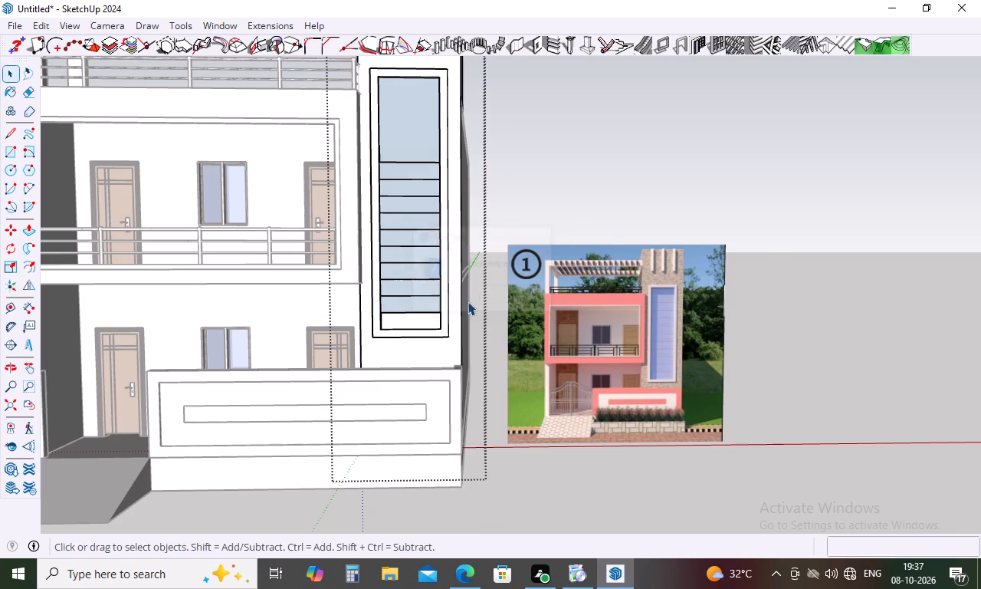
key(space)
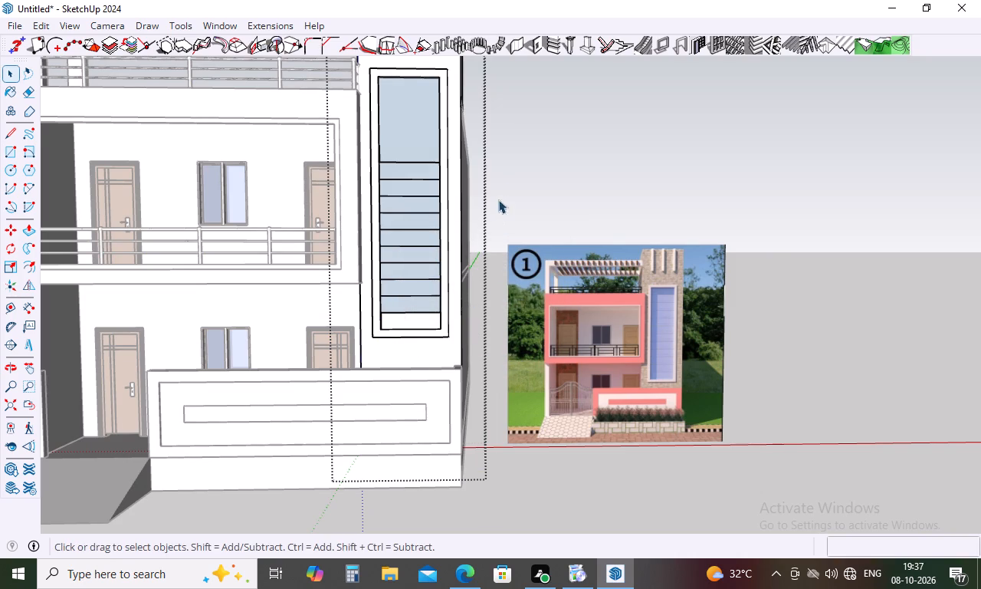
Reverse the blue back face of the fourth grooved strip from the top of the tower panel, inside the tower group.
click(498, 168)
click(411, 226)
triple_click(411, 226)
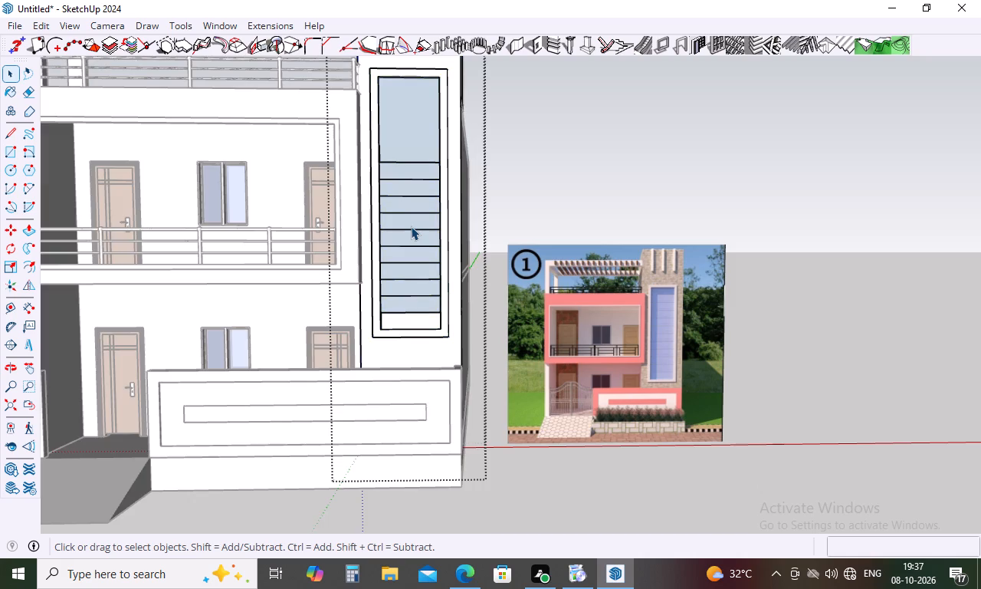
click(411, 226)
click(411, 226)
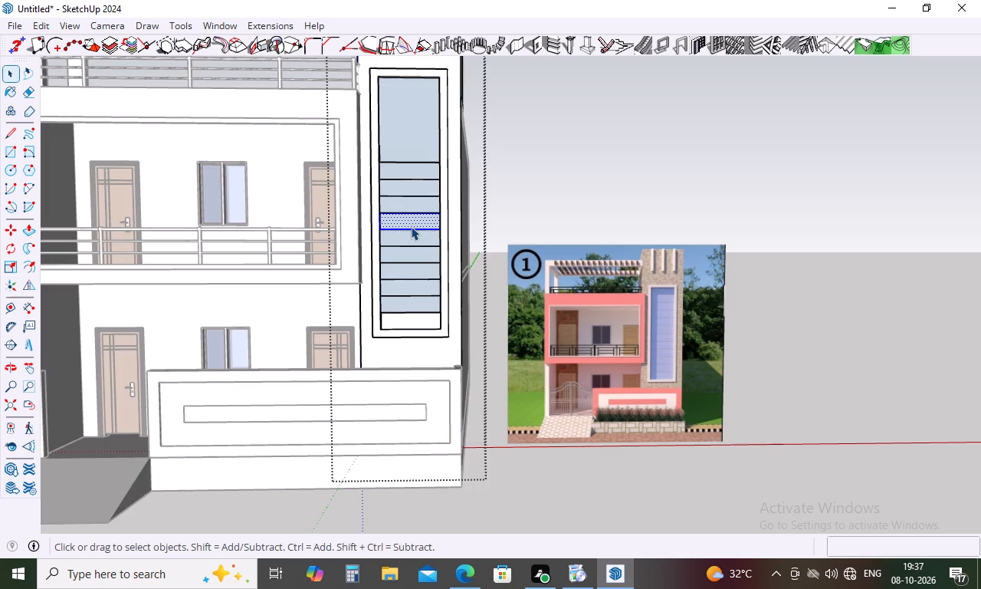
right_click(411, 226)
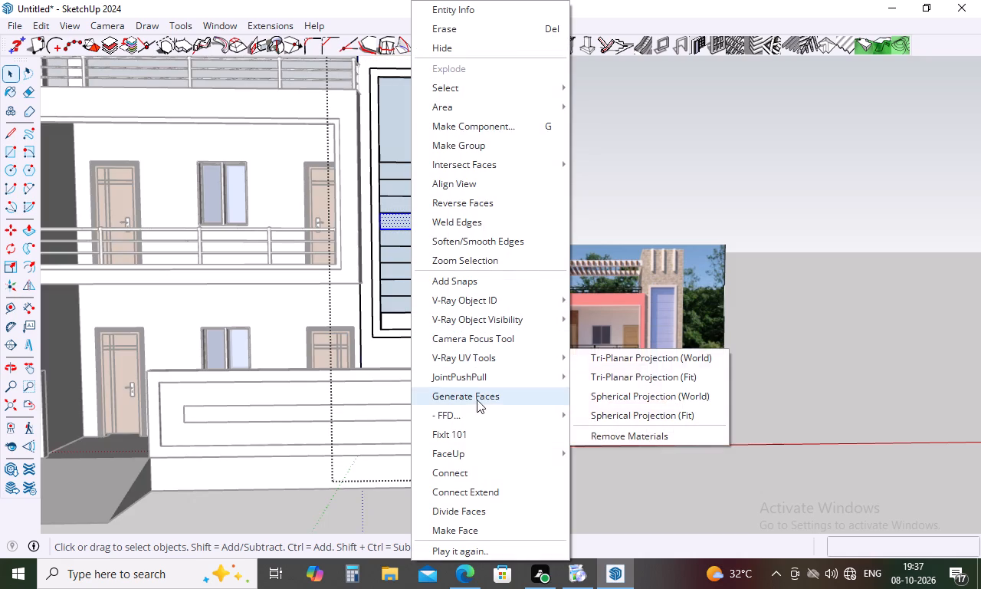
click(479, 209)
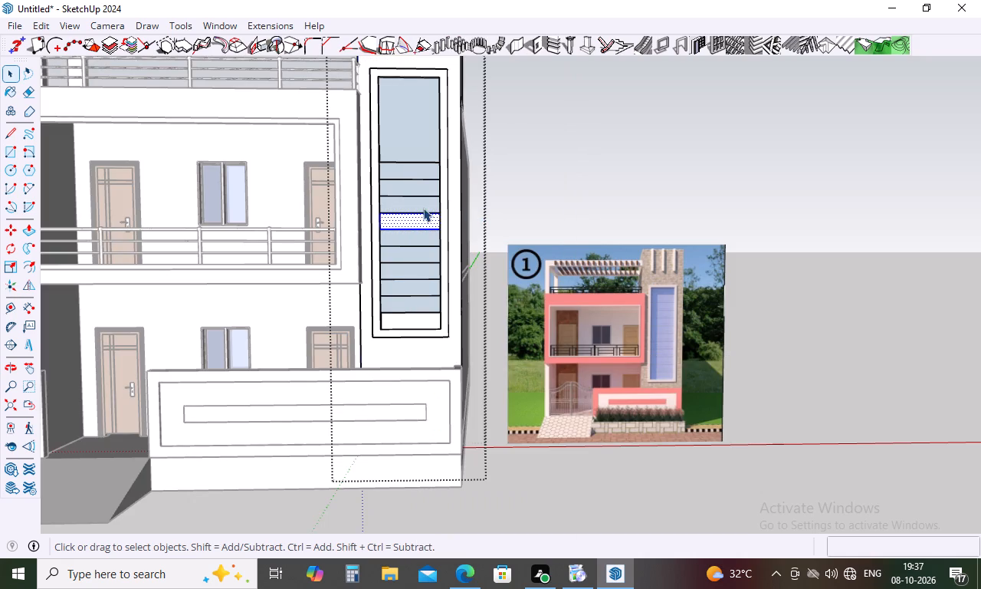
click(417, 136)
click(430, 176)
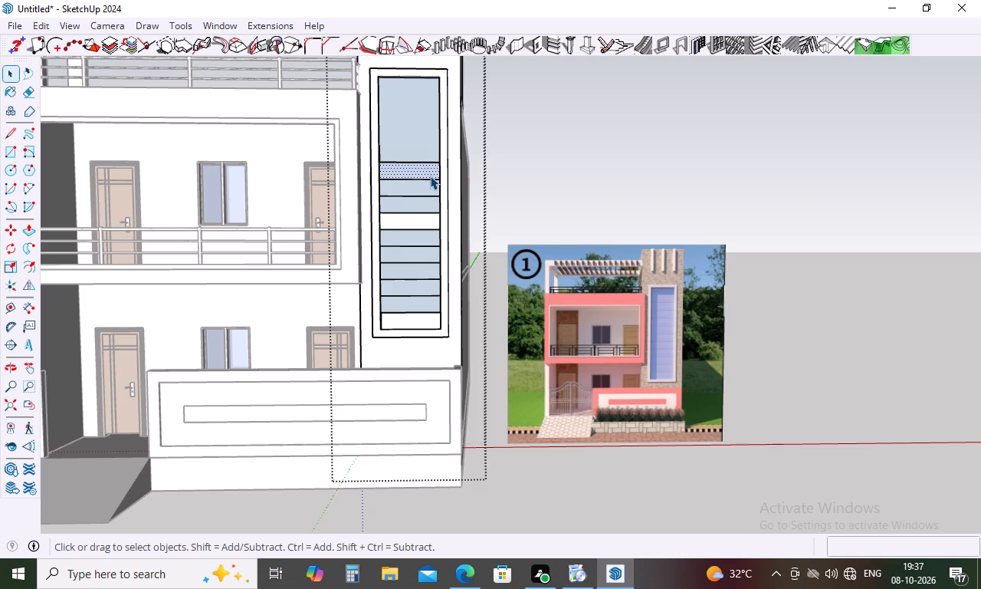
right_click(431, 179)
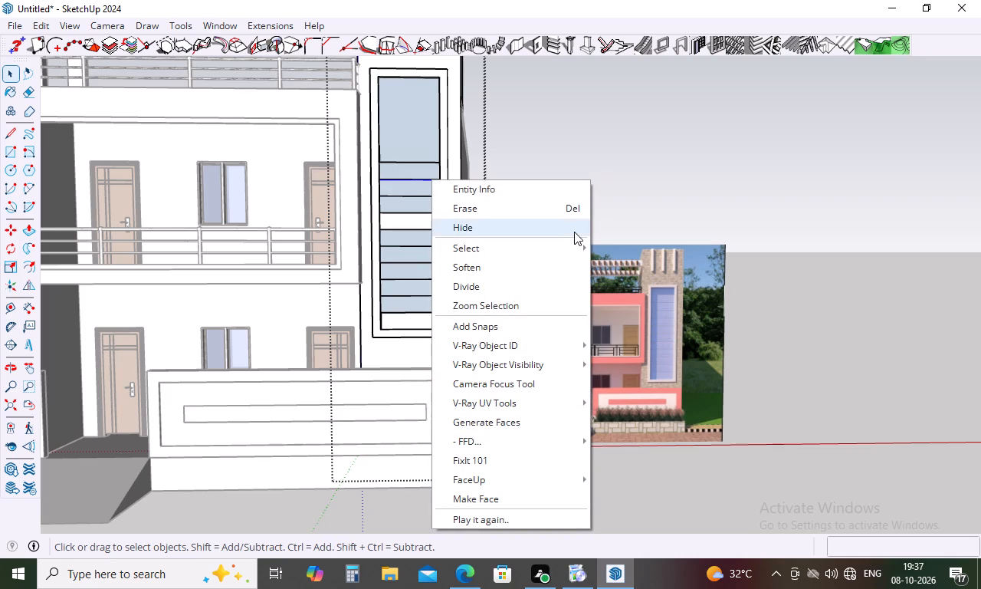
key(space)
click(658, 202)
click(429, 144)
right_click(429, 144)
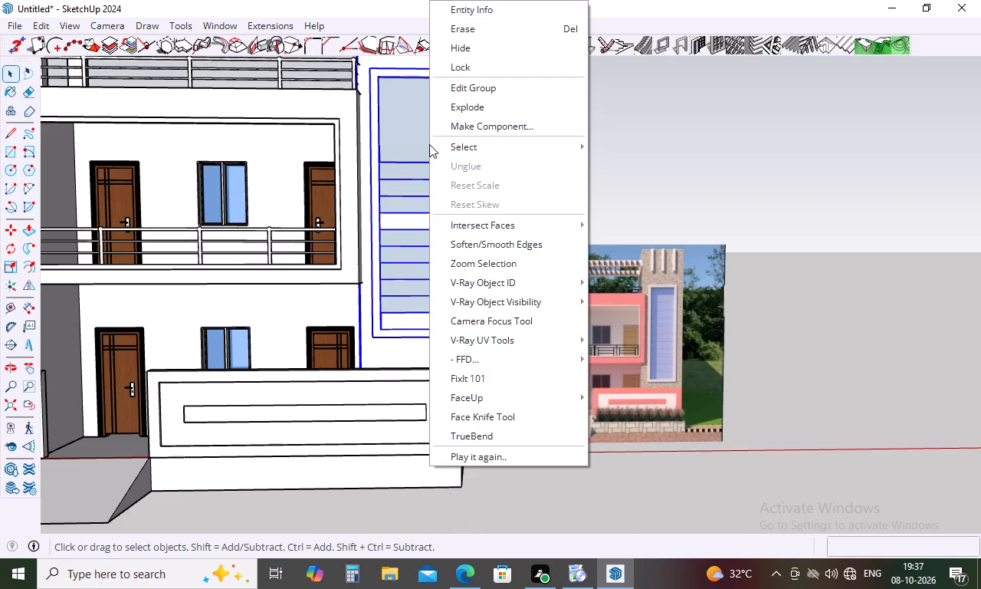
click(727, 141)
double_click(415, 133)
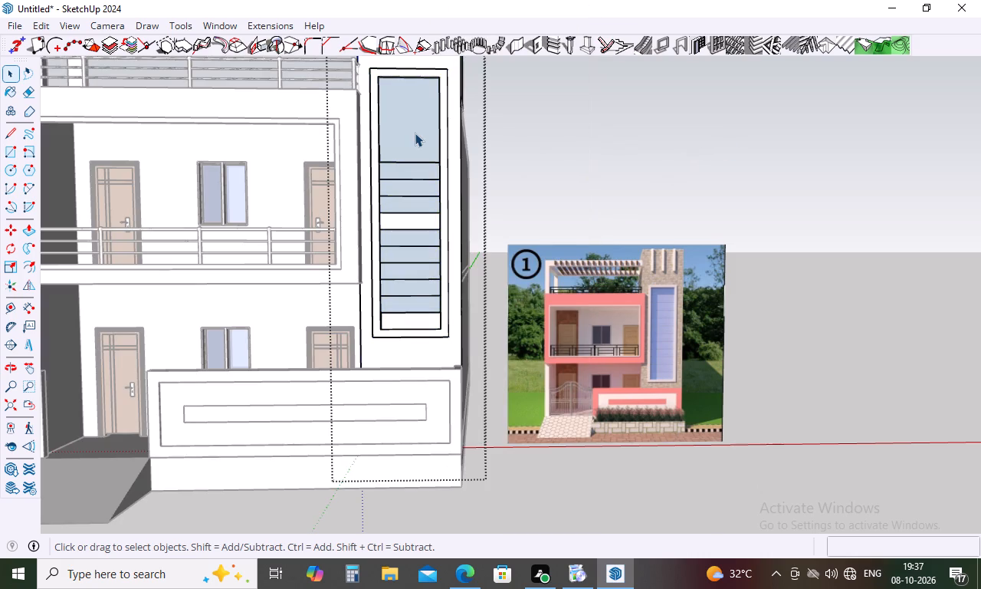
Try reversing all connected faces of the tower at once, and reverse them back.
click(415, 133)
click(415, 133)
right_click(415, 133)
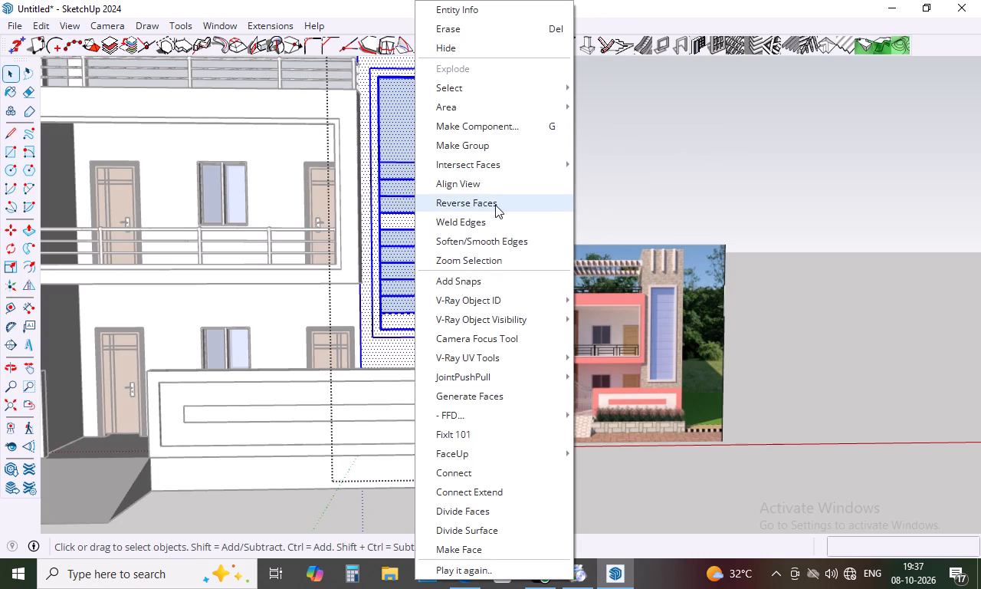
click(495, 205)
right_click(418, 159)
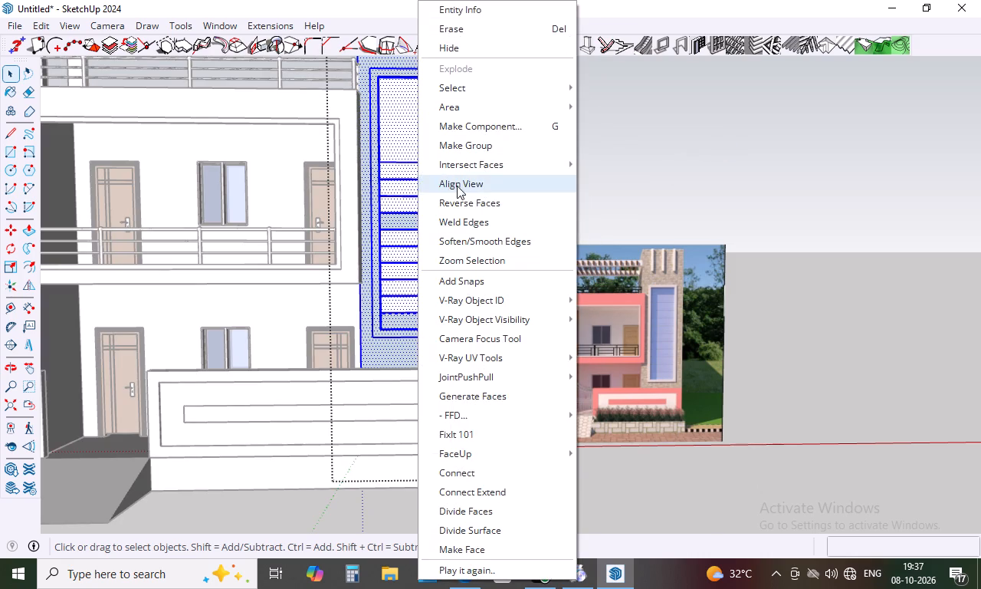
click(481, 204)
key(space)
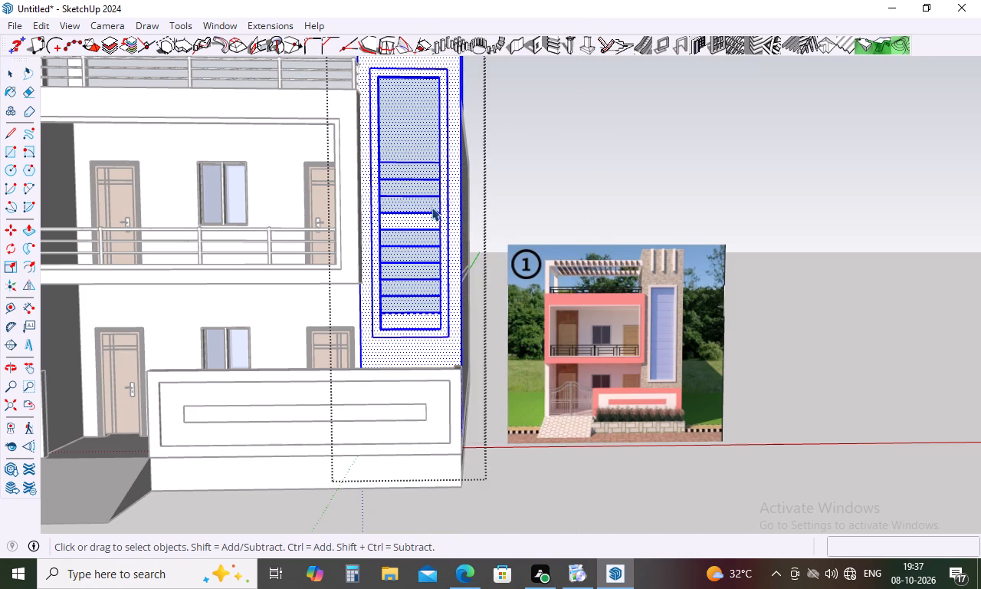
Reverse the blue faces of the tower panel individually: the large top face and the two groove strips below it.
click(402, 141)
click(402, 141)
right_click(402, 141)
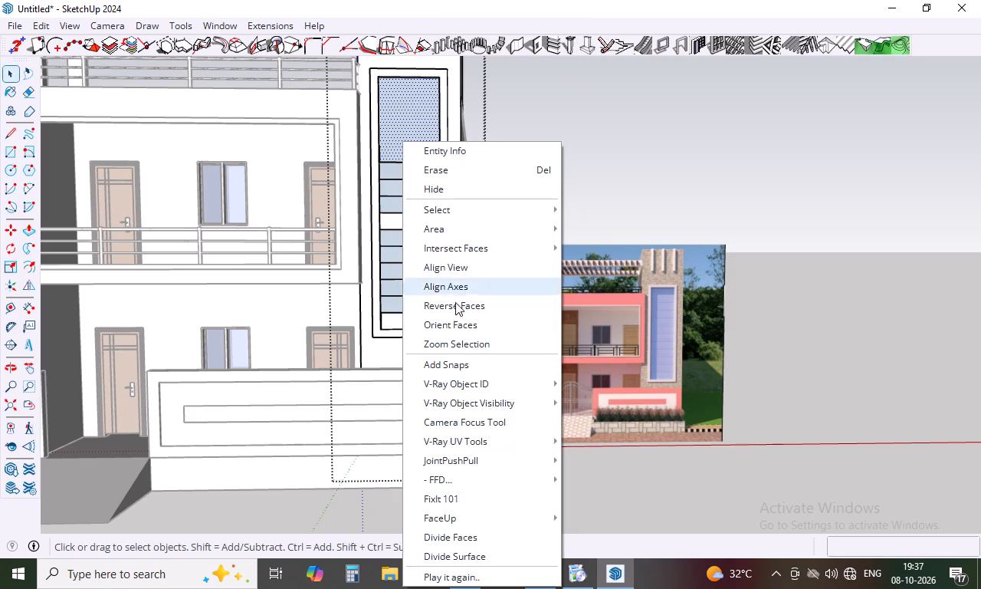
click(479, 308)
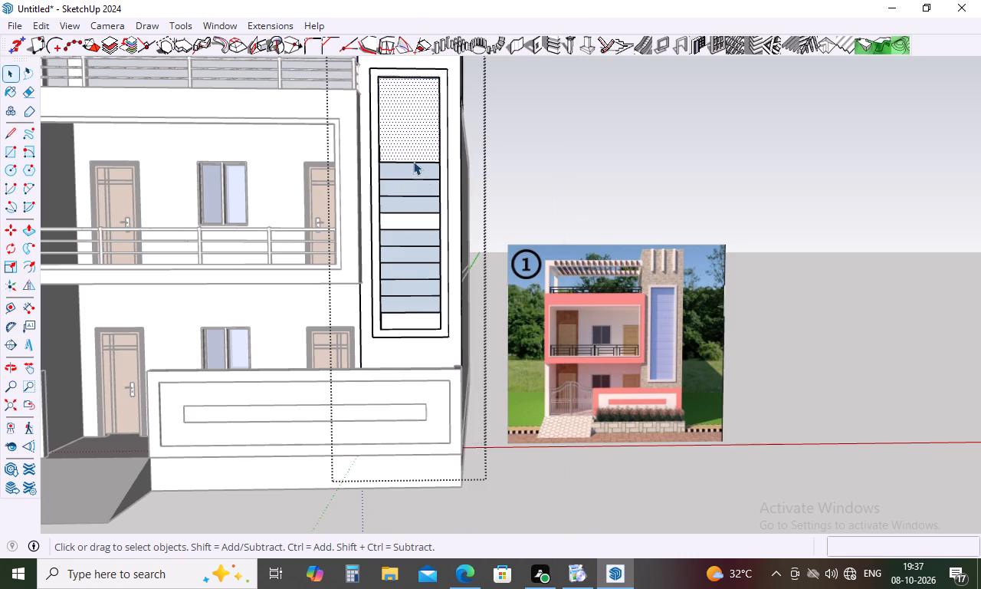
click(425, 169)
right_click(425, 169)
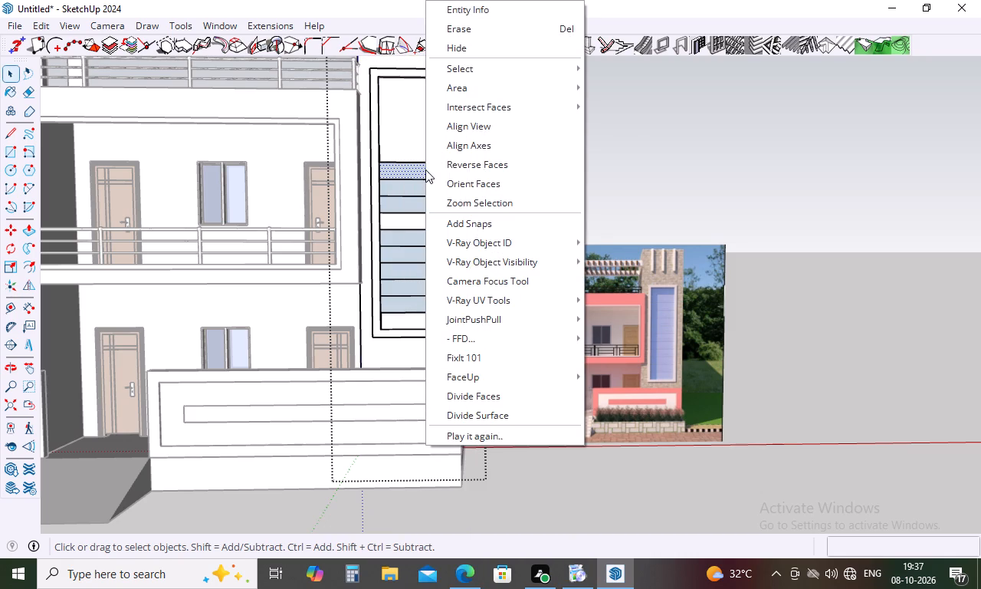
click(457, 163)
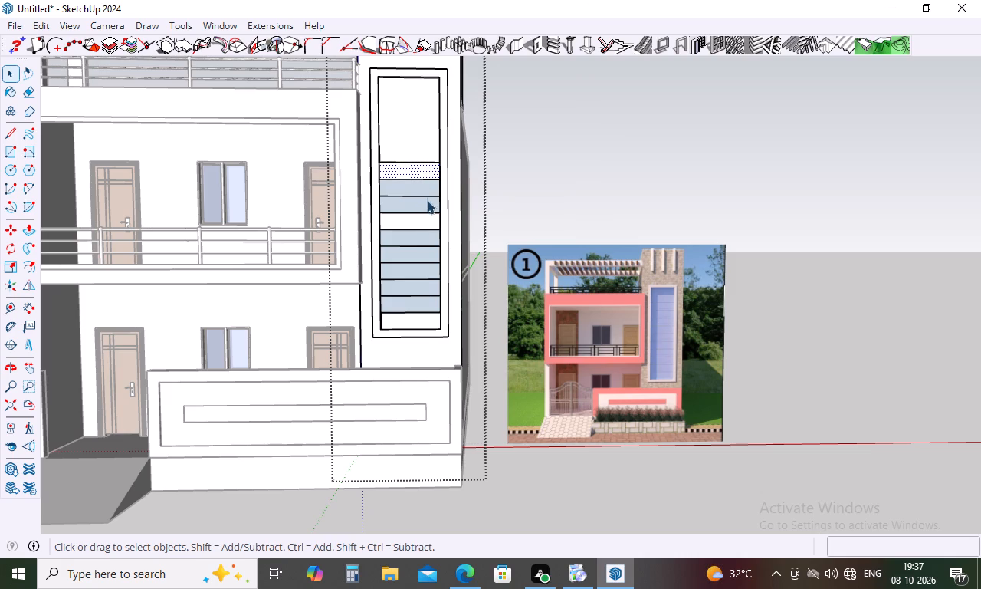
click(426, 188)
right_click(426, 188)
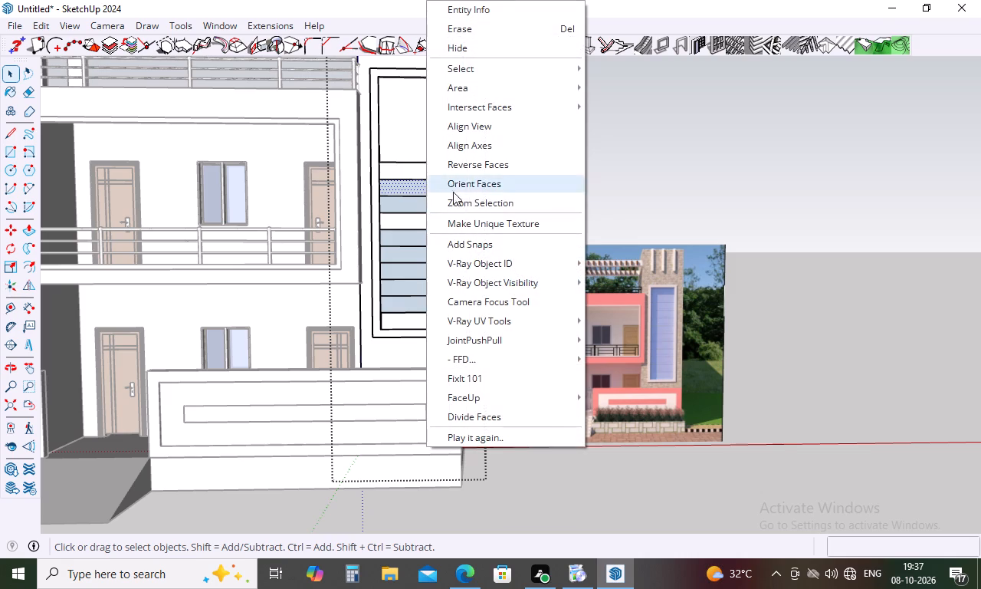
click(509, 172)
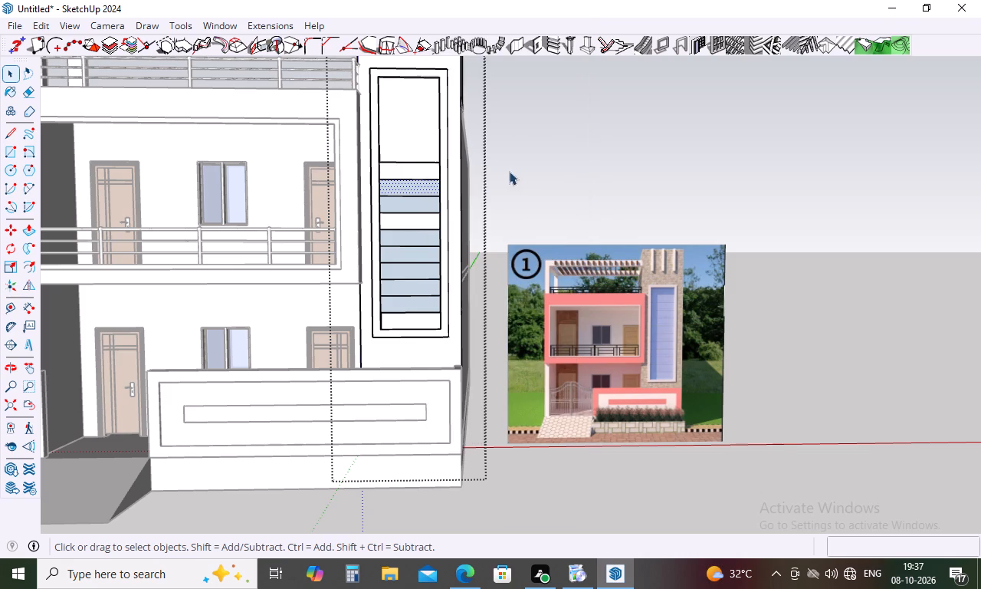
Undo the face reversals and the 10 grooves, back to the plain recessed panel on the tower.
key(ctrl+z)
key(ctrl+z)
key(ctrl+z)
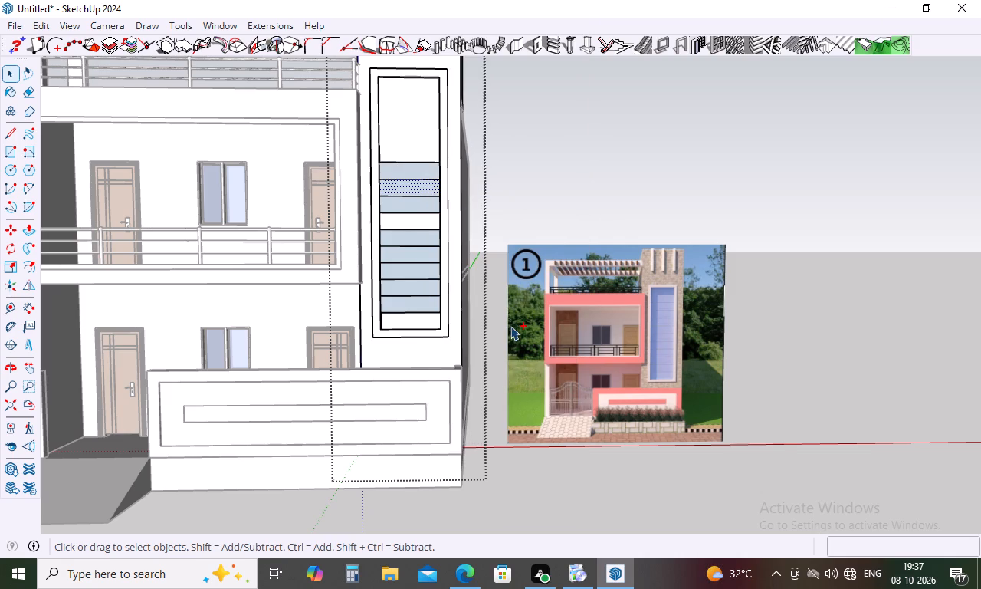
key(ctrl+z)
key(ctrl+z)
key(ctrl+z)
key(ctrl+z)
key(ctrl+z)
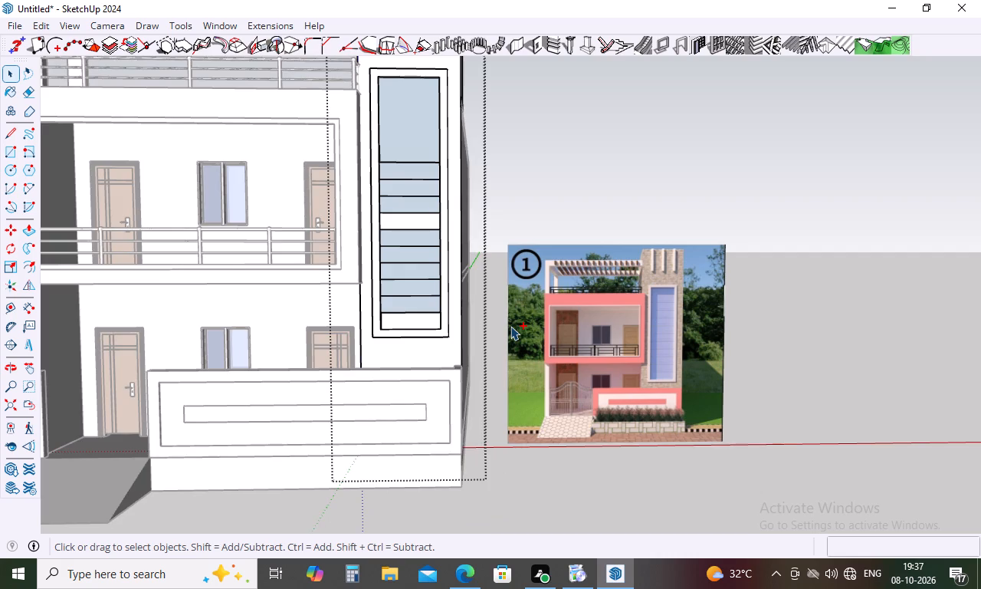
key(ctrl+z)
key(ctrl+z)
key(ctrl+z)
key(ctrl+z)
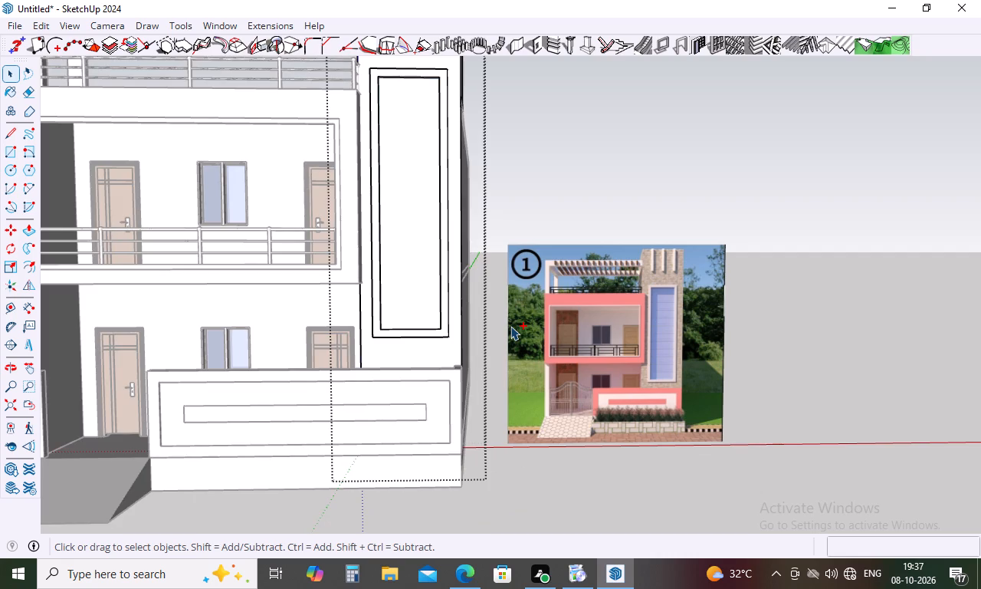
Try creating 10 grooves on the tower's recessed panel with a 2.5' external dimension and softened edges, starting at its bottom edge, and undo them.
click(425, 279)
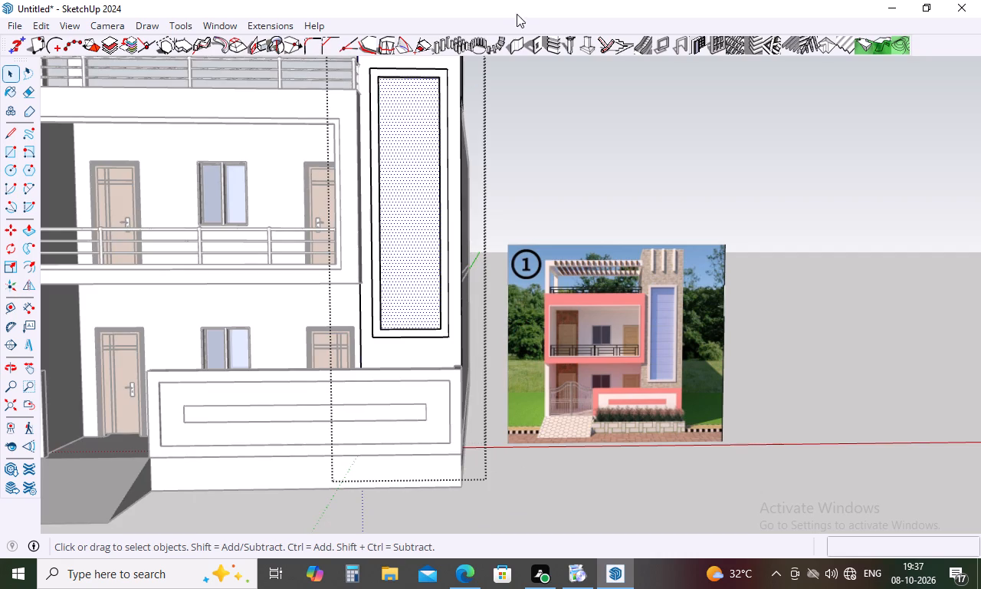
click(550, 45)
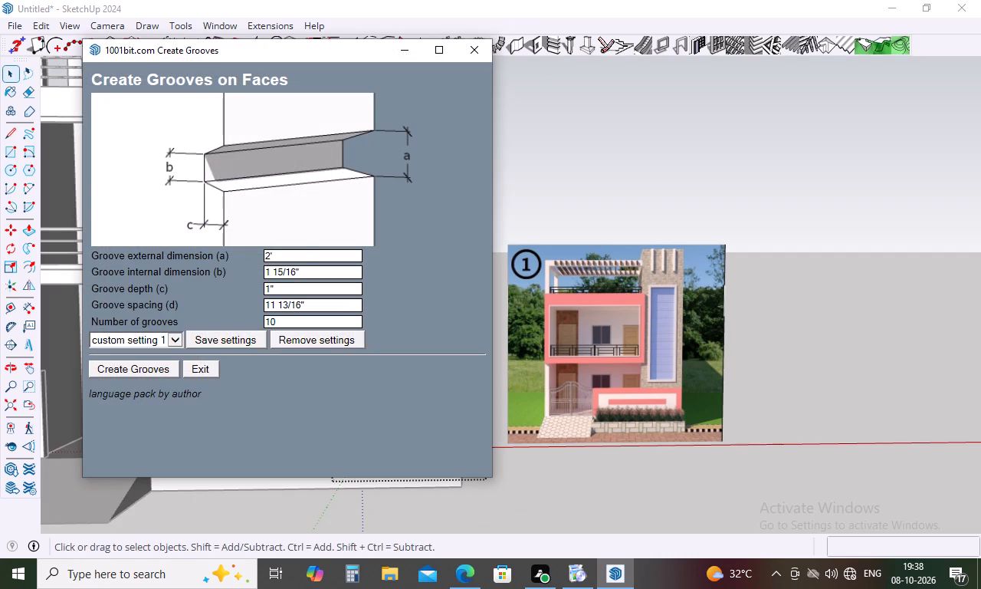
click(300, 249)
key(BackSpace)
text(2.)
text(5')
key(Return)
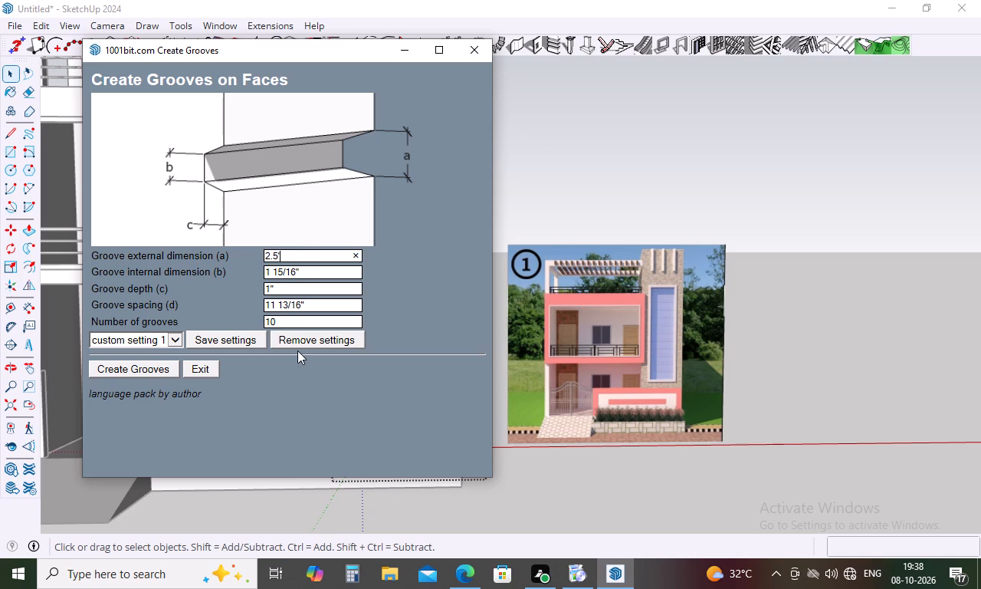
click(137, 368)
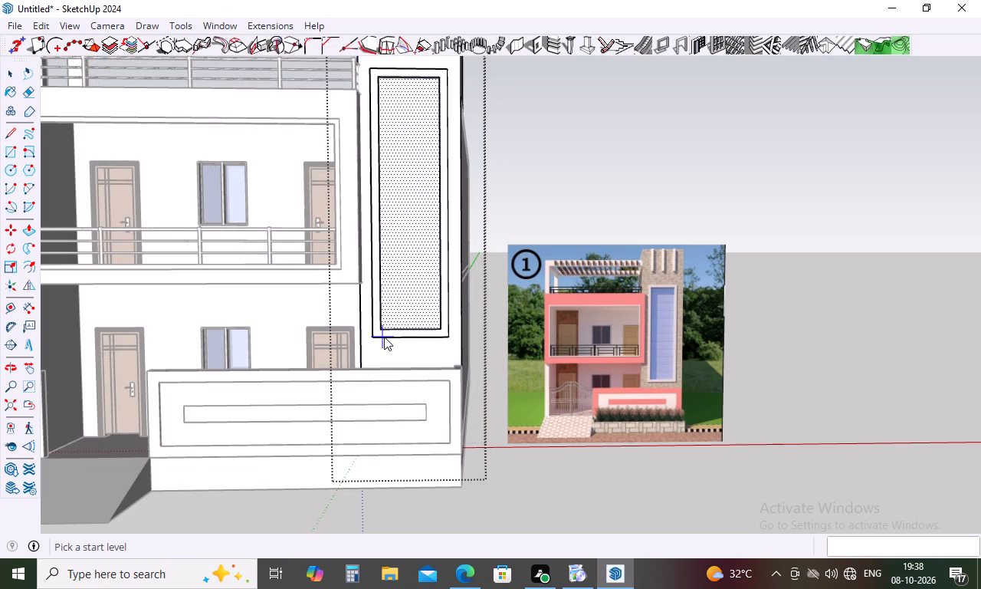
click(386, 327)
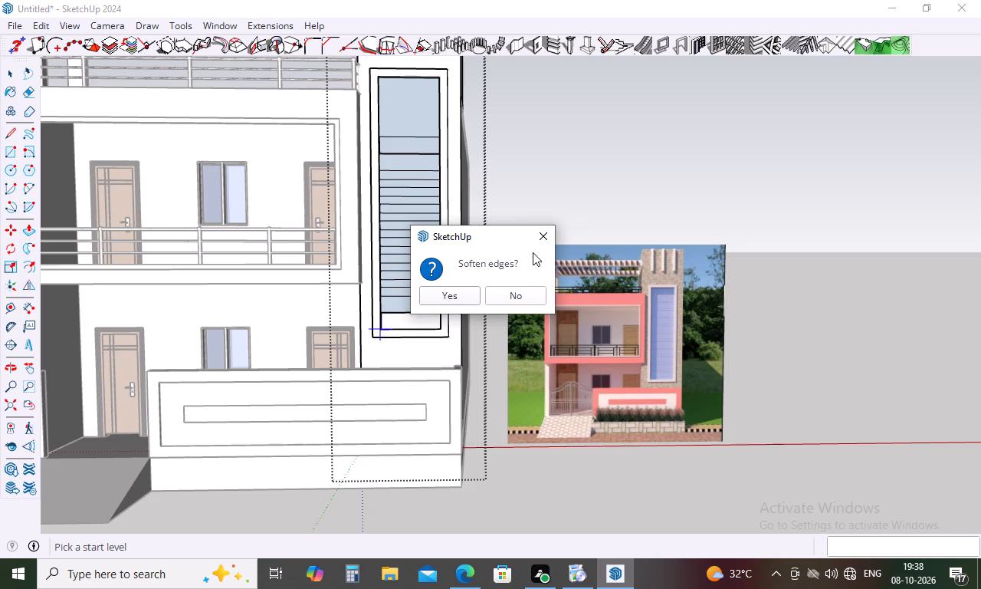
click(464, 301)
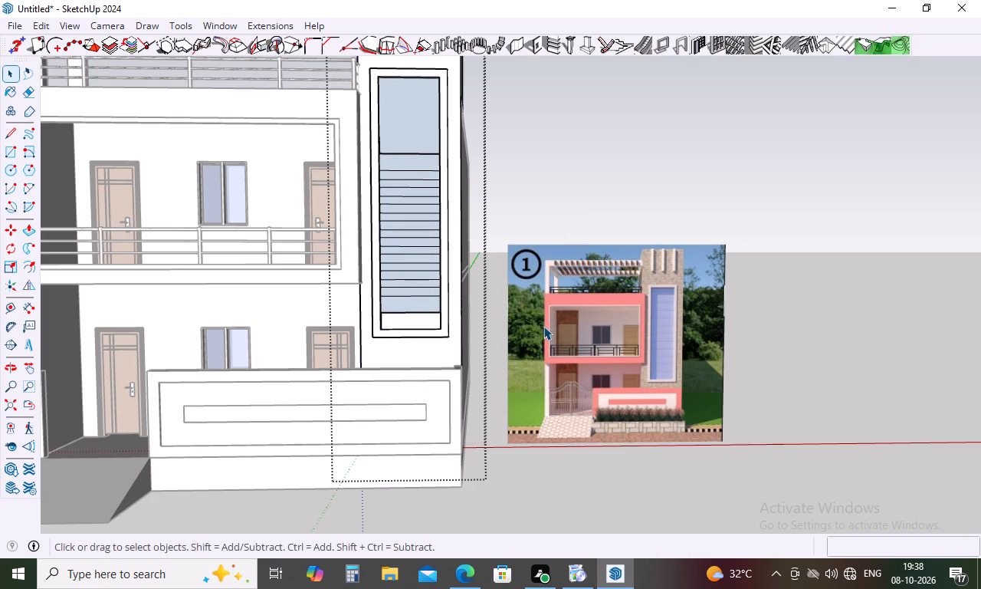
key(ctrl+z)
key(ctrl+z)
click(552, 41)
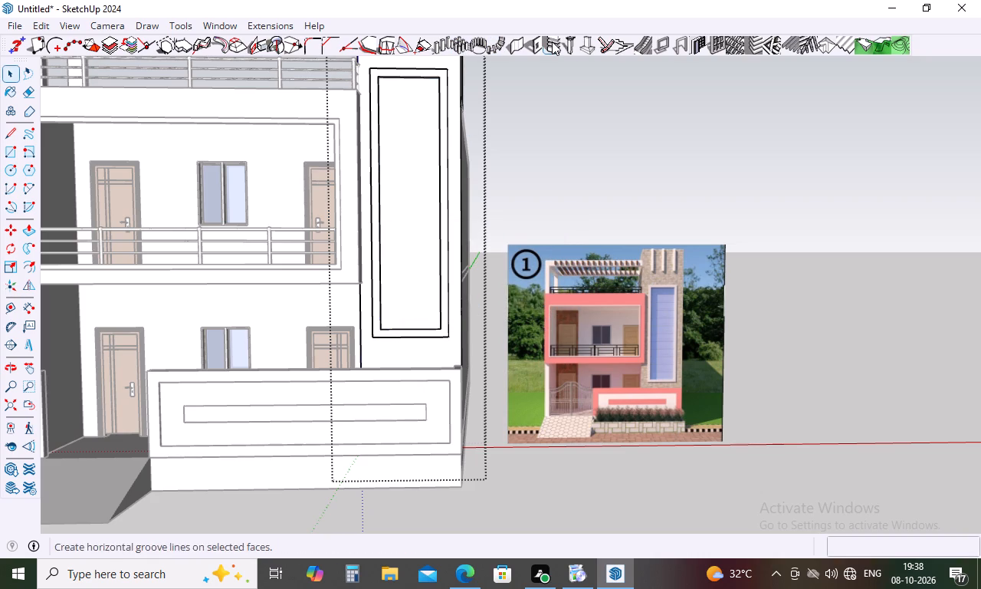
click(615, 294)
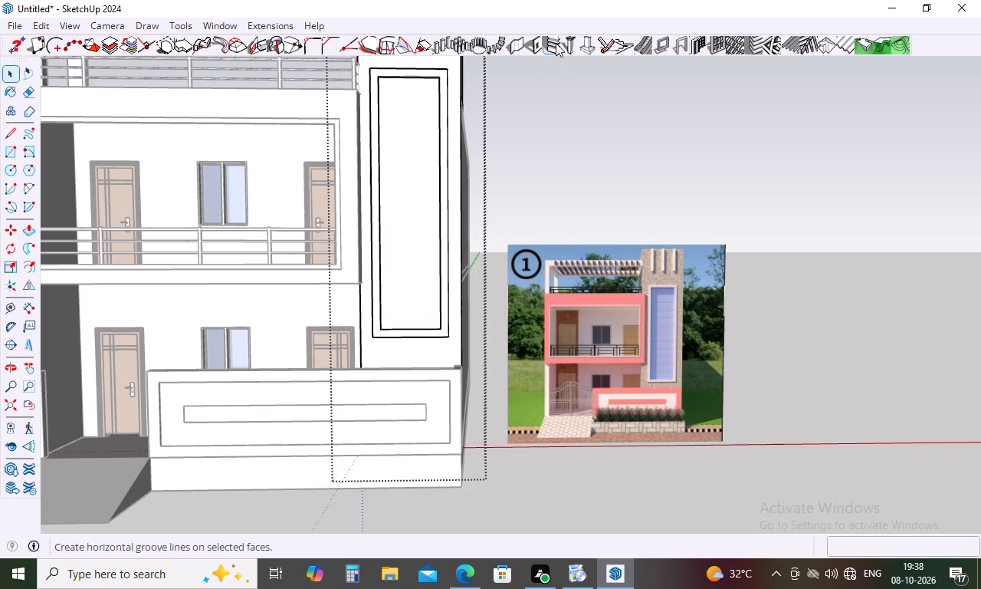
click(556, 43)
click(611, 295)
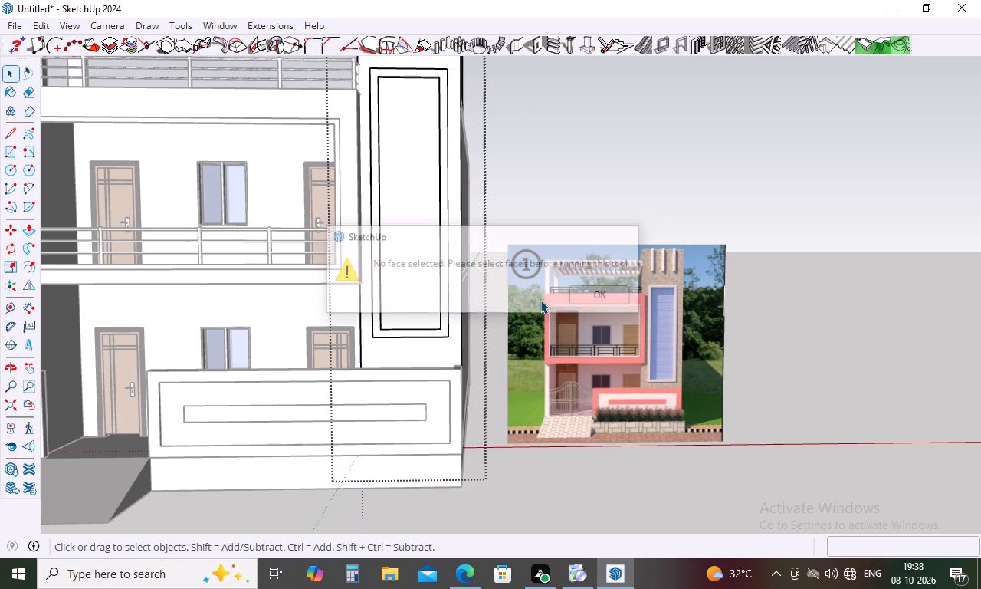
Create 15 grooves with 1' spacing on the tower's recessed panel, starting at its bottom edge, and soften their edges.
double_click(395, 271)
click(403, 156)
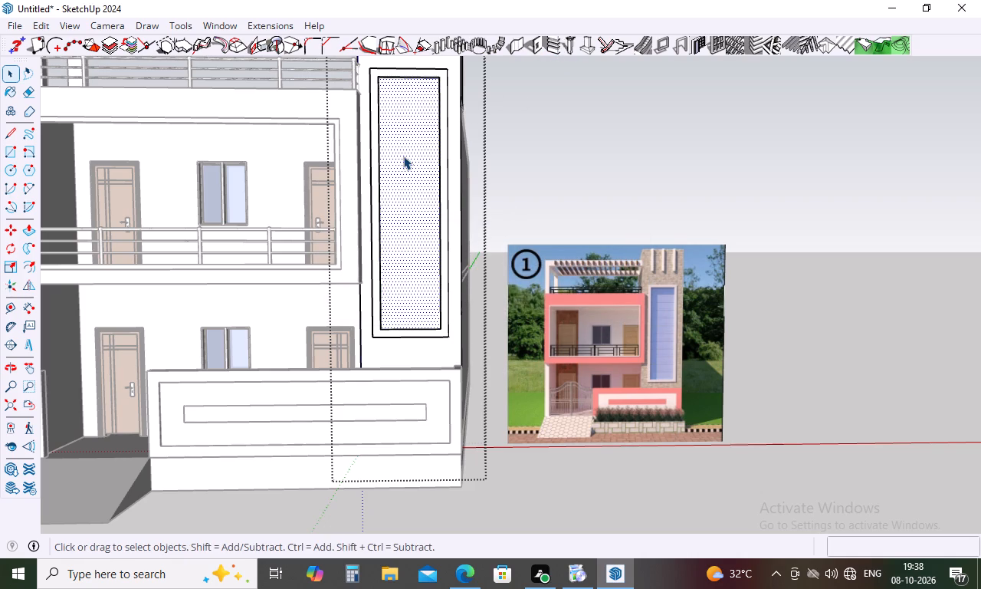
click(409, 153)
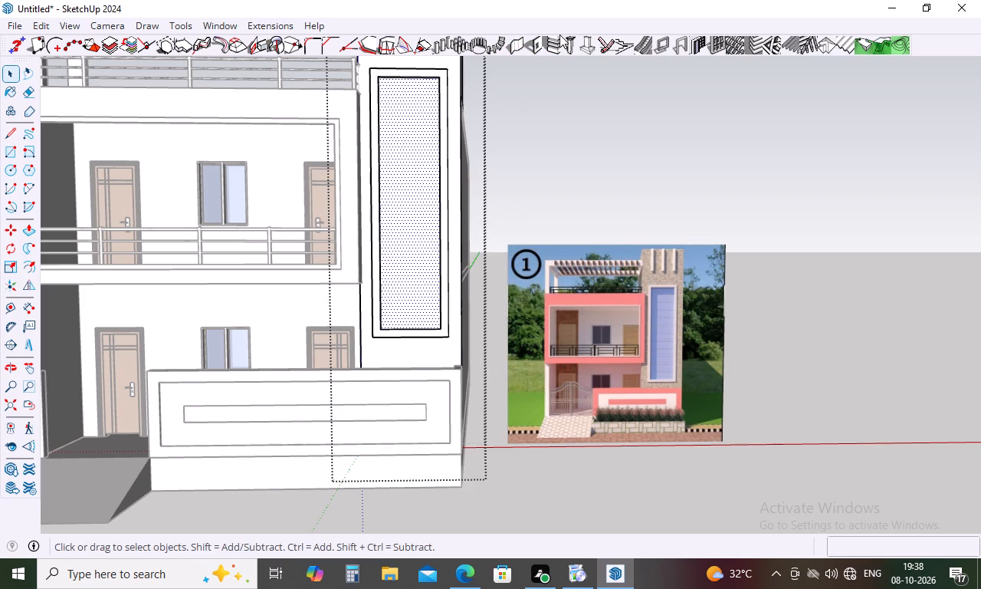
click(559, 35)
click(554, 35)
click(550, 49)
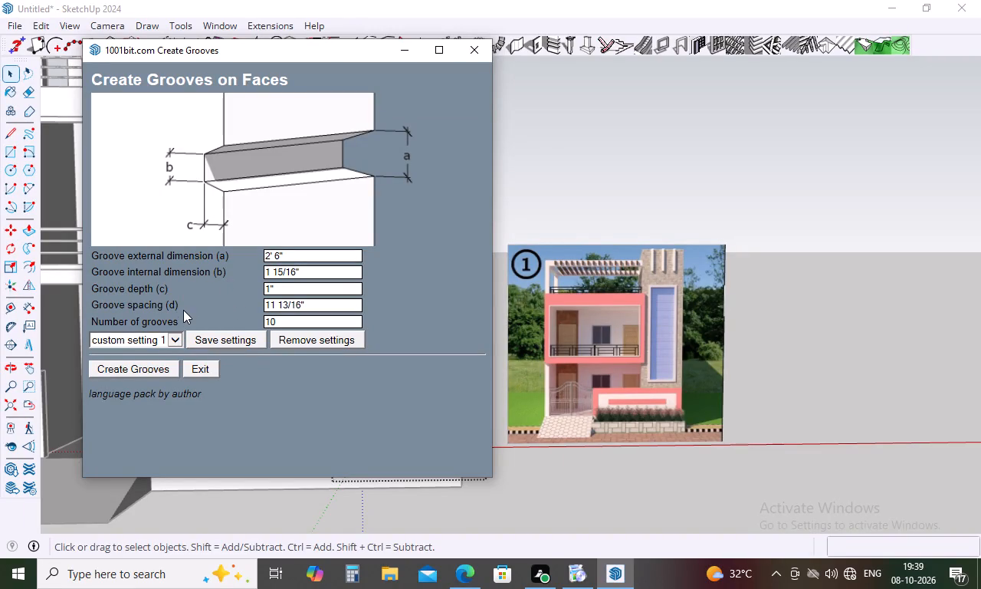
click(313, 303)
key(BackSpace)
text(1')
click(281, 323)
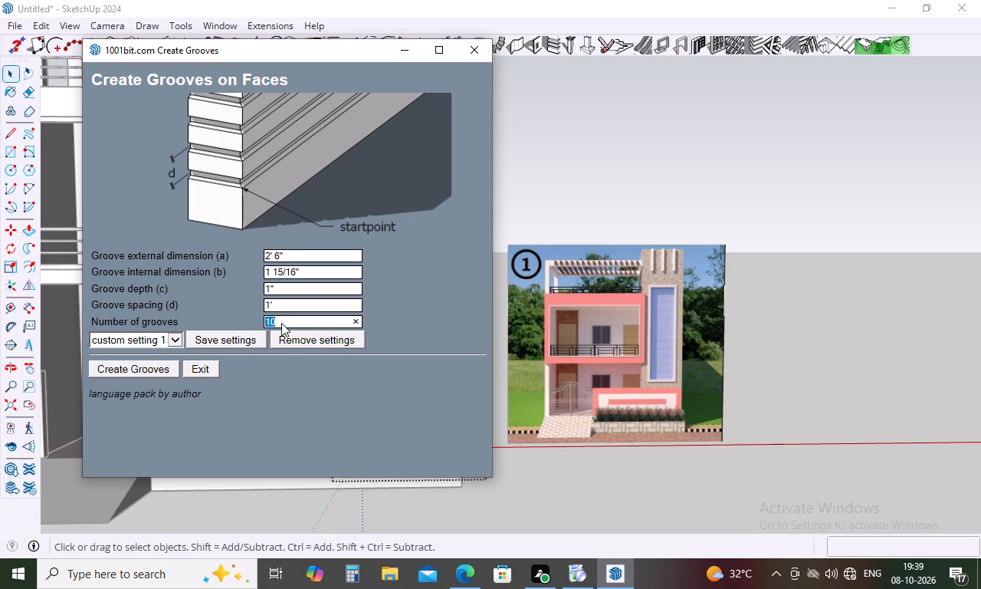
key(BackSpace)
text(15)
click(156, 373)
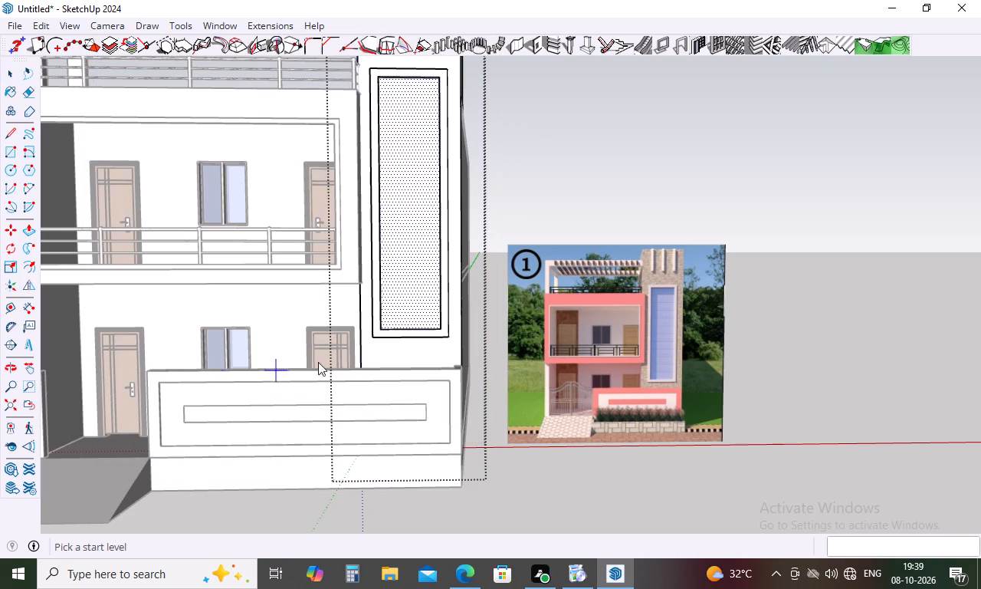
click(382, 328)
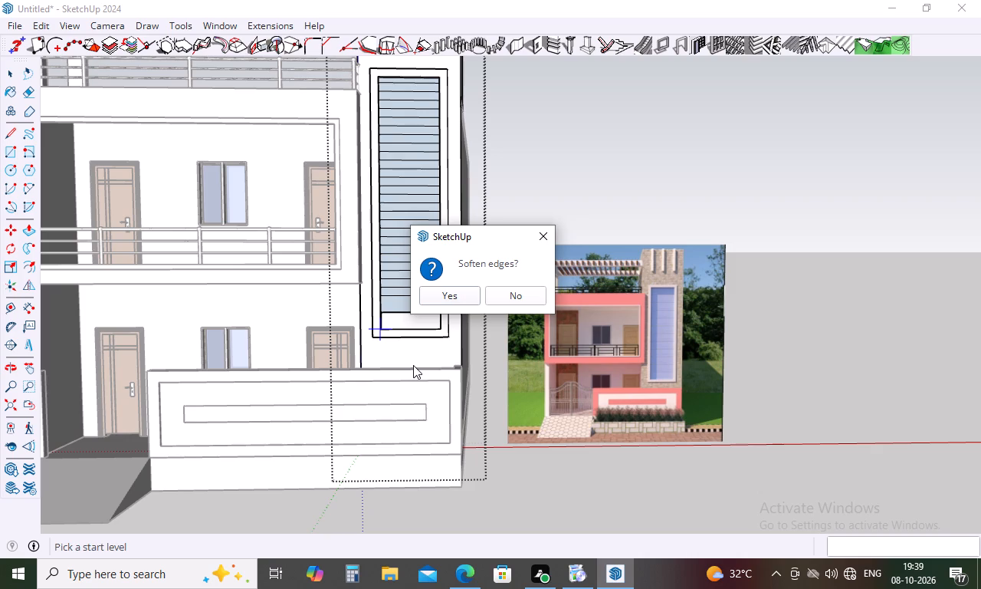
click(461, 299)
Examine the grooved tower panel up close and compare it with the whole facade and the reference image.
scroll(438, 288, up, 3)
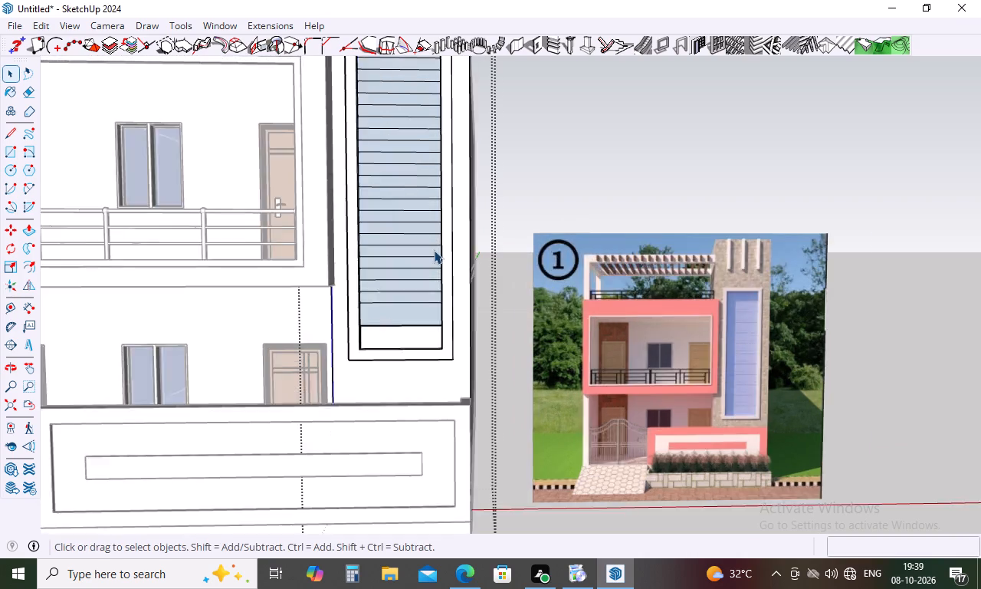
scroll(434, 250, up, 7)
middle_drag(408, 274, 412, 245)
scroll(405, 264, up, 18)
scroll(474, 275, down, 12)
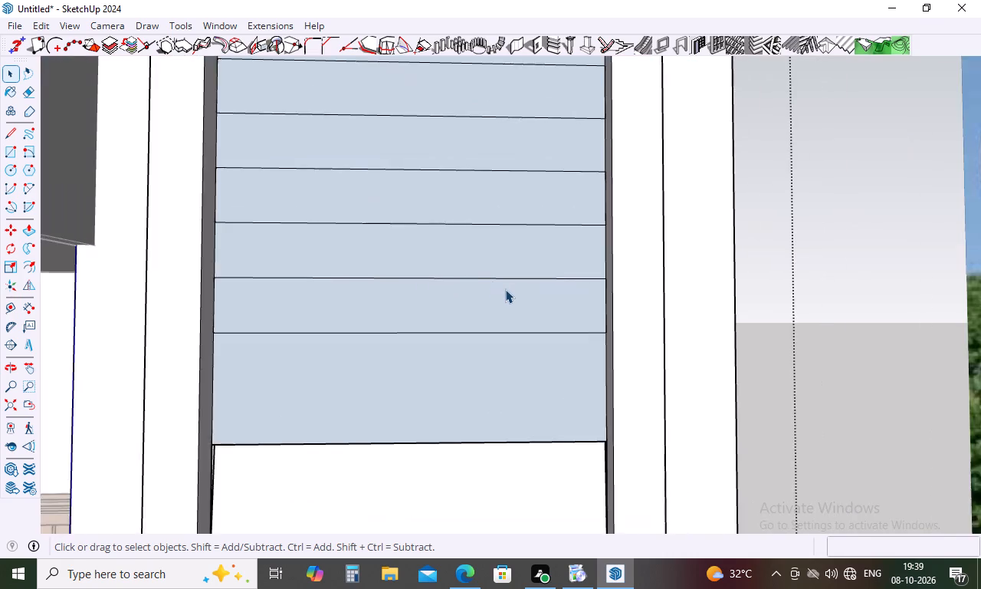
scroll(505, 289, down, 19)
scroll(506, 291, down, 5)
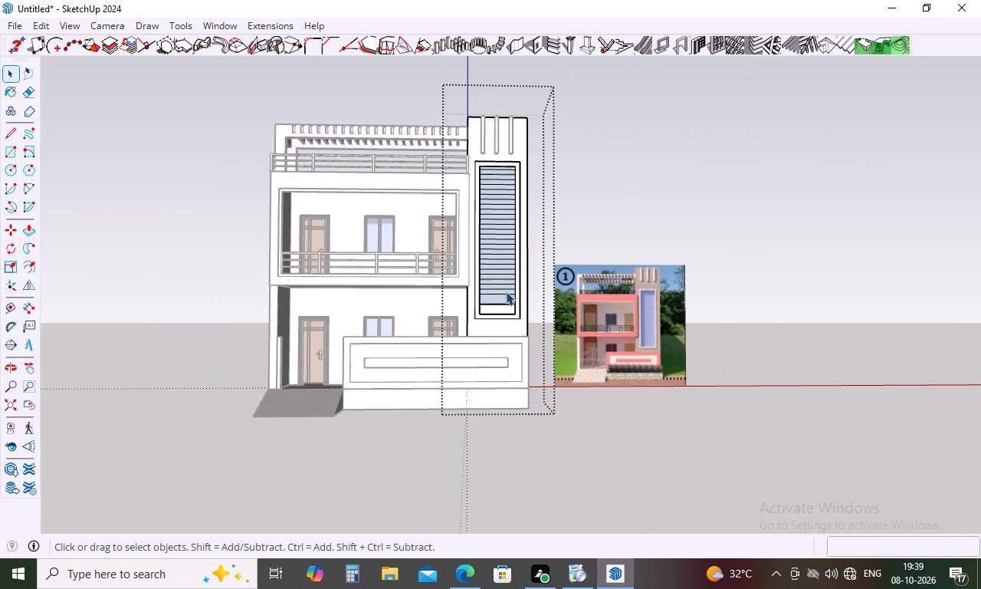
scroll(506, 280, up, 5)
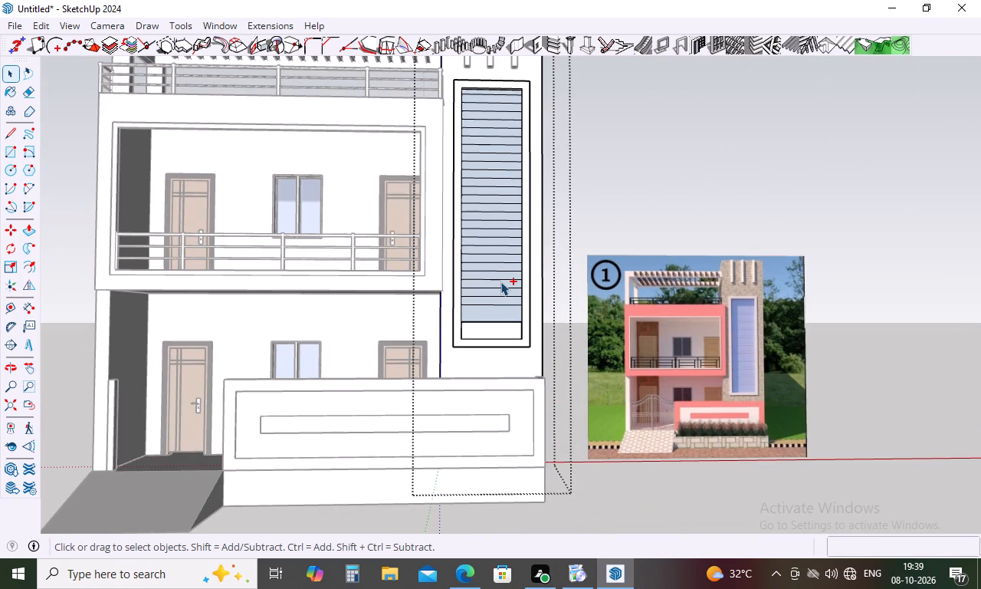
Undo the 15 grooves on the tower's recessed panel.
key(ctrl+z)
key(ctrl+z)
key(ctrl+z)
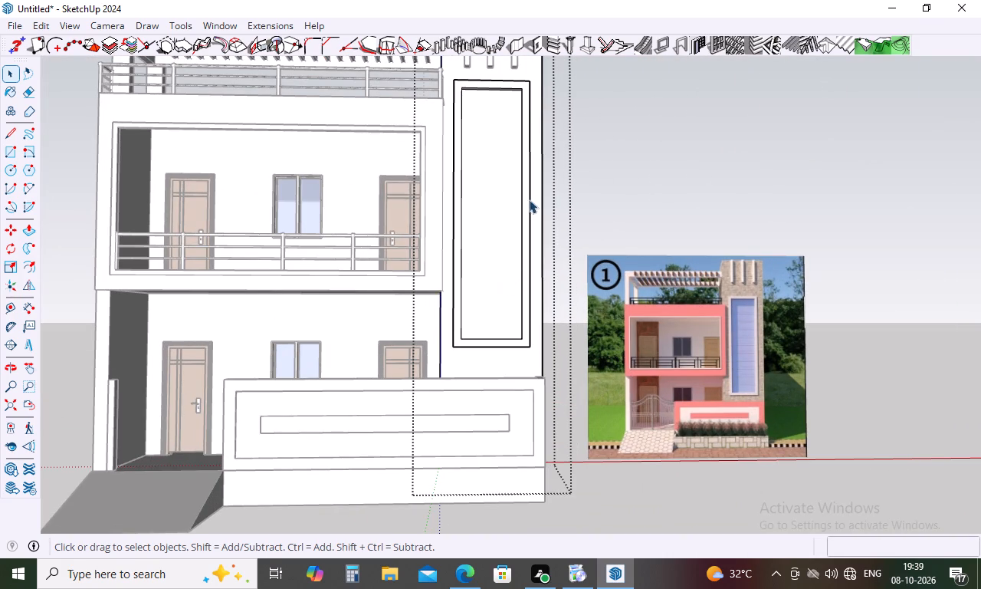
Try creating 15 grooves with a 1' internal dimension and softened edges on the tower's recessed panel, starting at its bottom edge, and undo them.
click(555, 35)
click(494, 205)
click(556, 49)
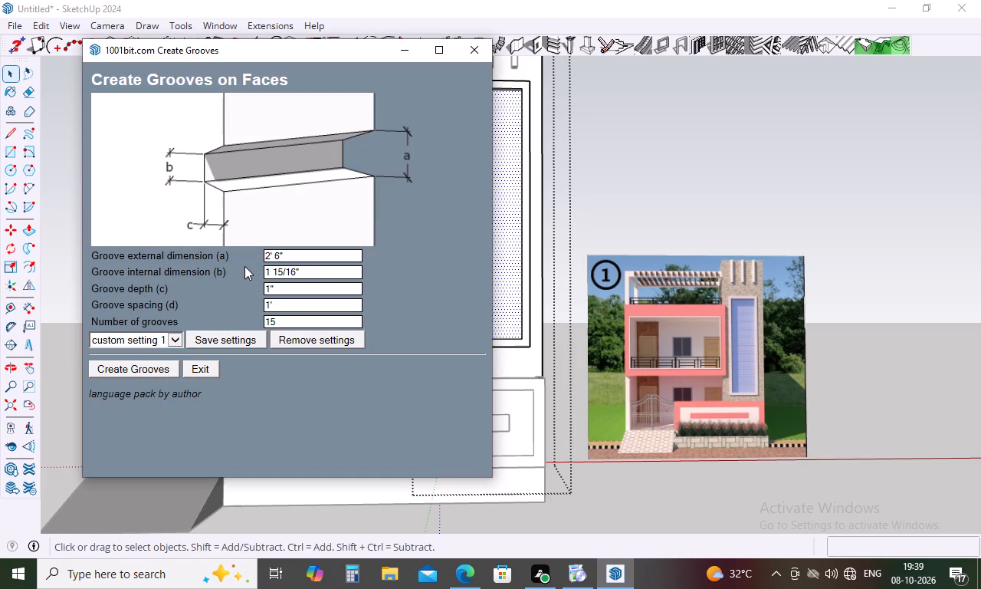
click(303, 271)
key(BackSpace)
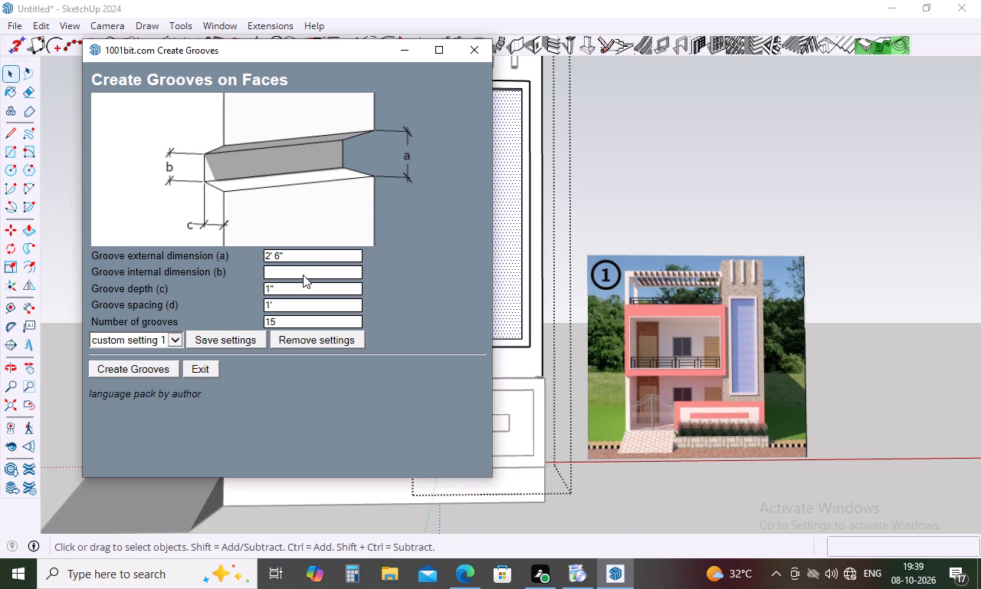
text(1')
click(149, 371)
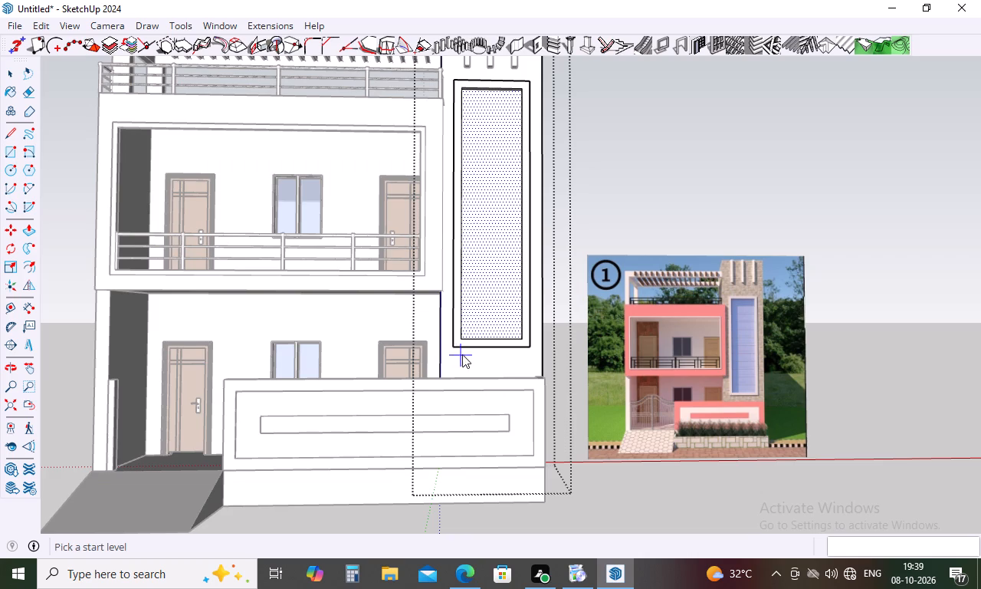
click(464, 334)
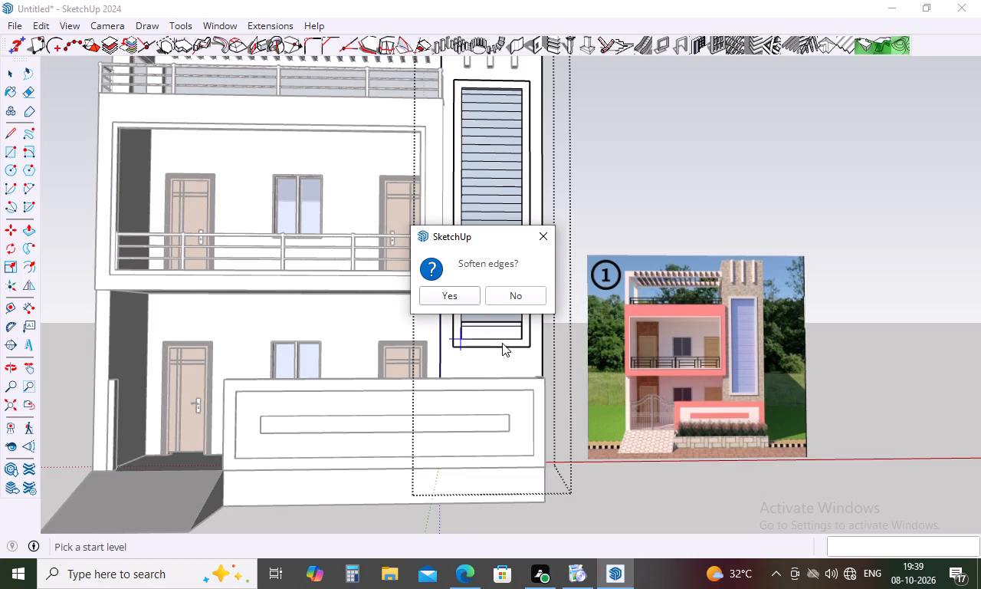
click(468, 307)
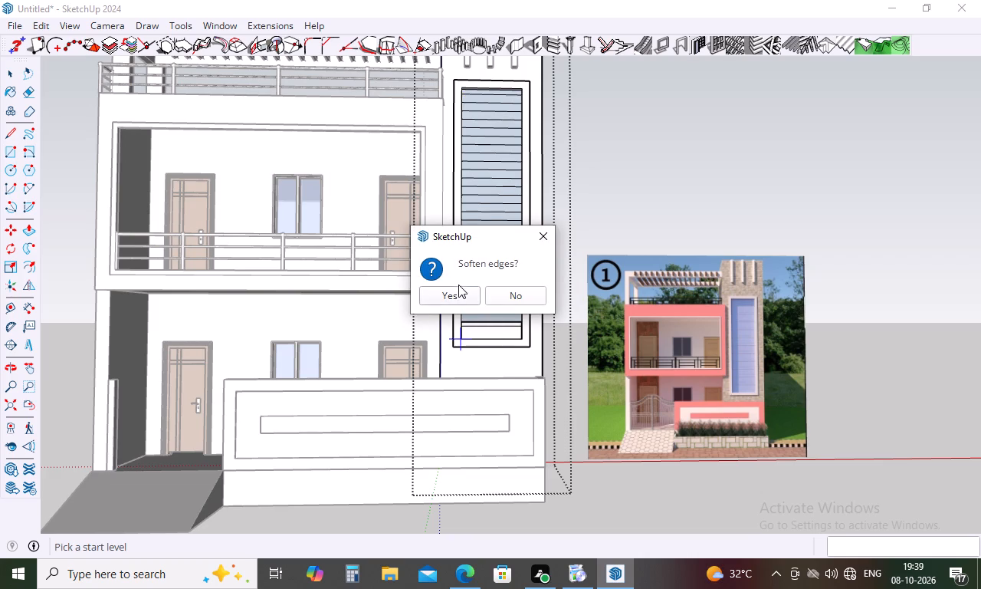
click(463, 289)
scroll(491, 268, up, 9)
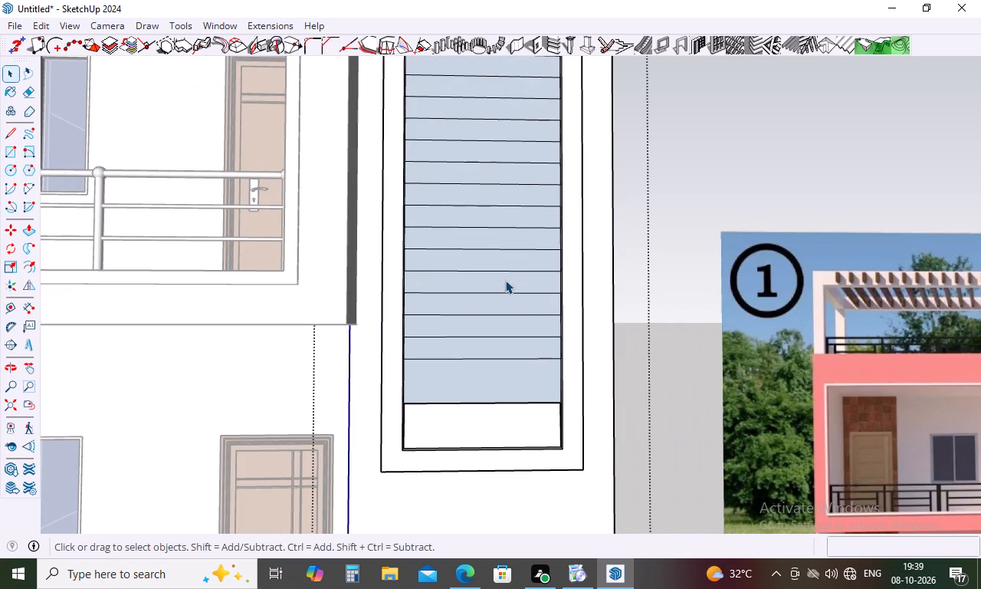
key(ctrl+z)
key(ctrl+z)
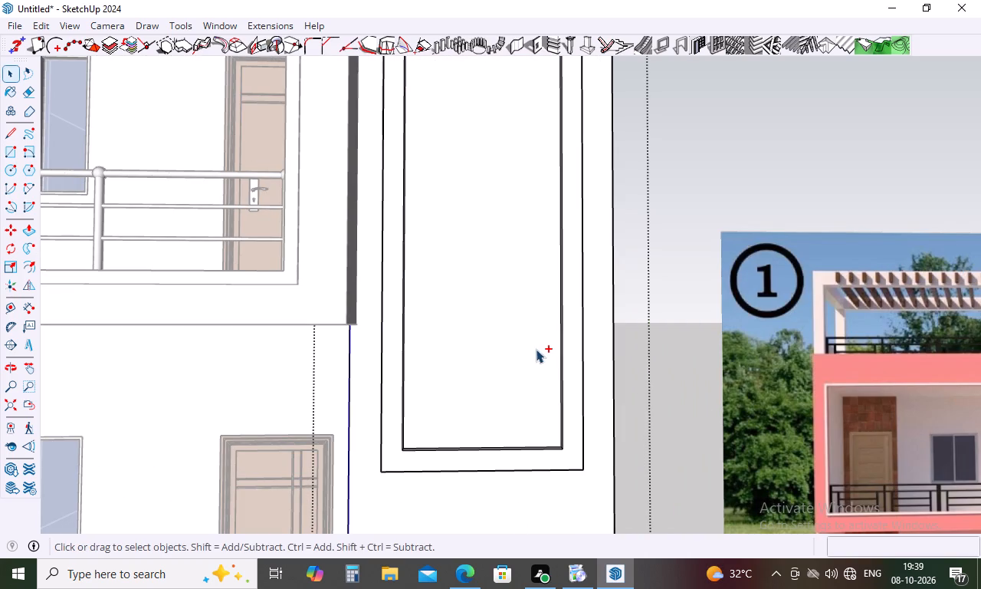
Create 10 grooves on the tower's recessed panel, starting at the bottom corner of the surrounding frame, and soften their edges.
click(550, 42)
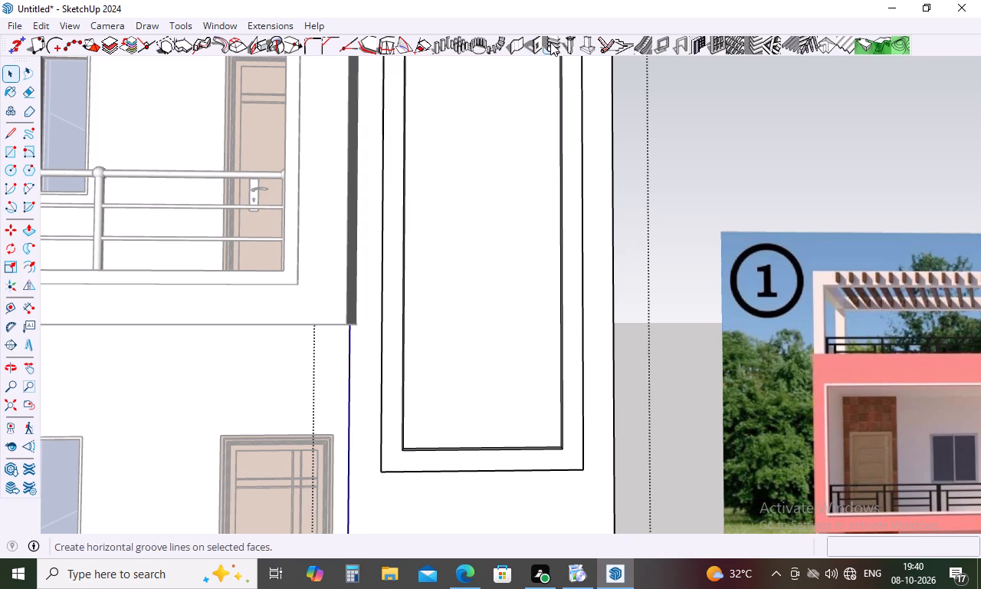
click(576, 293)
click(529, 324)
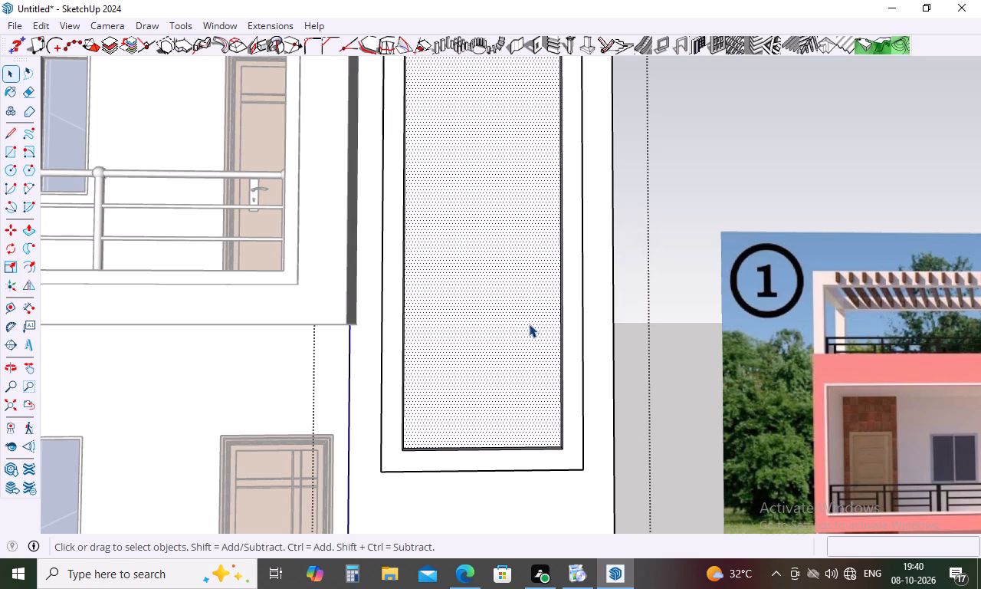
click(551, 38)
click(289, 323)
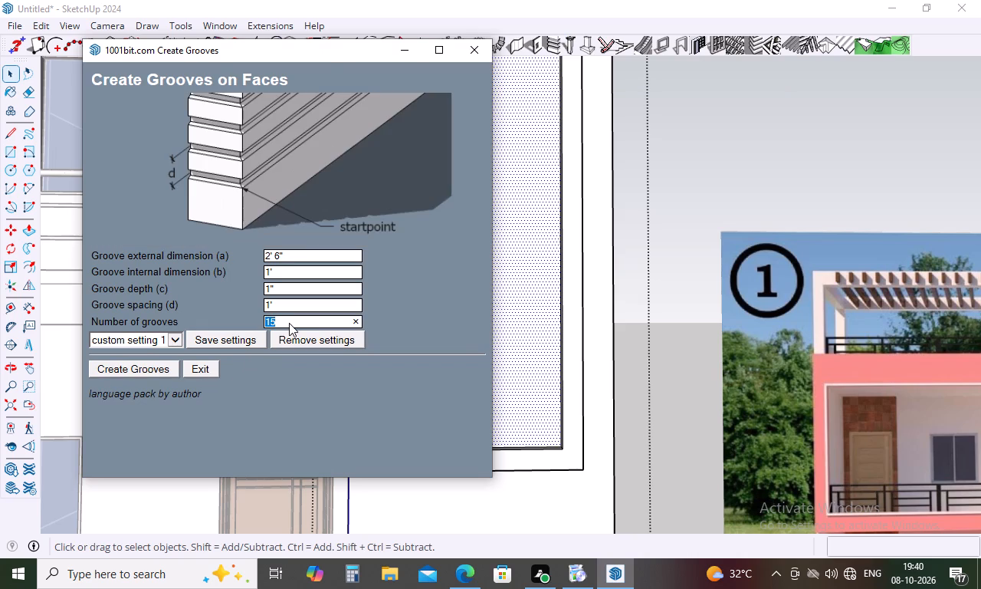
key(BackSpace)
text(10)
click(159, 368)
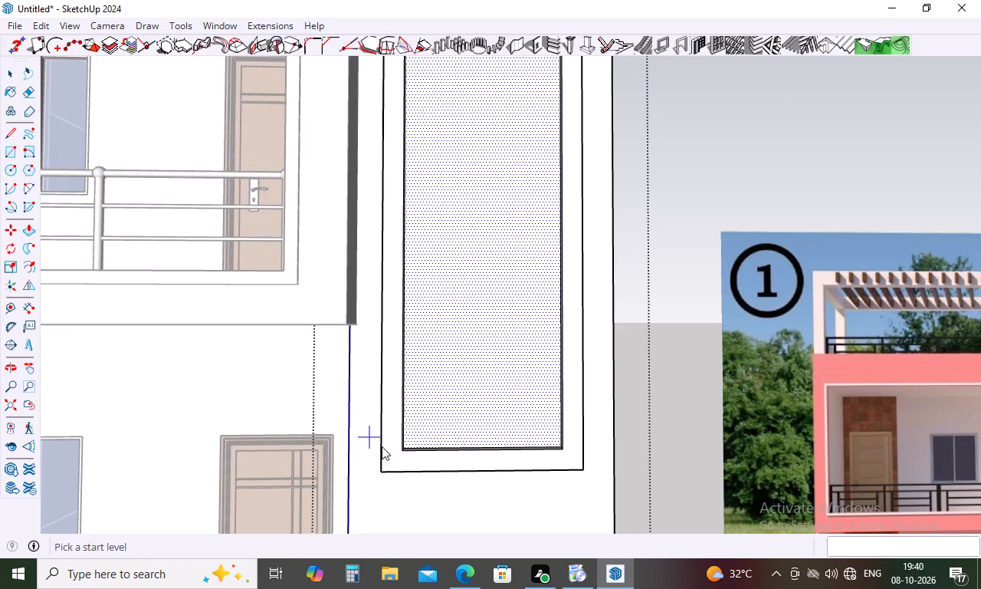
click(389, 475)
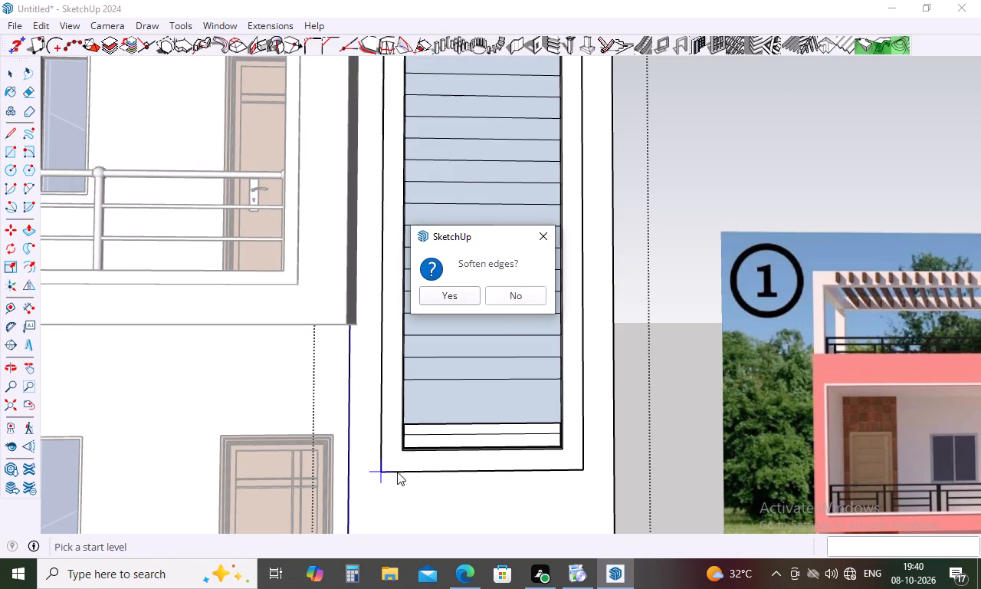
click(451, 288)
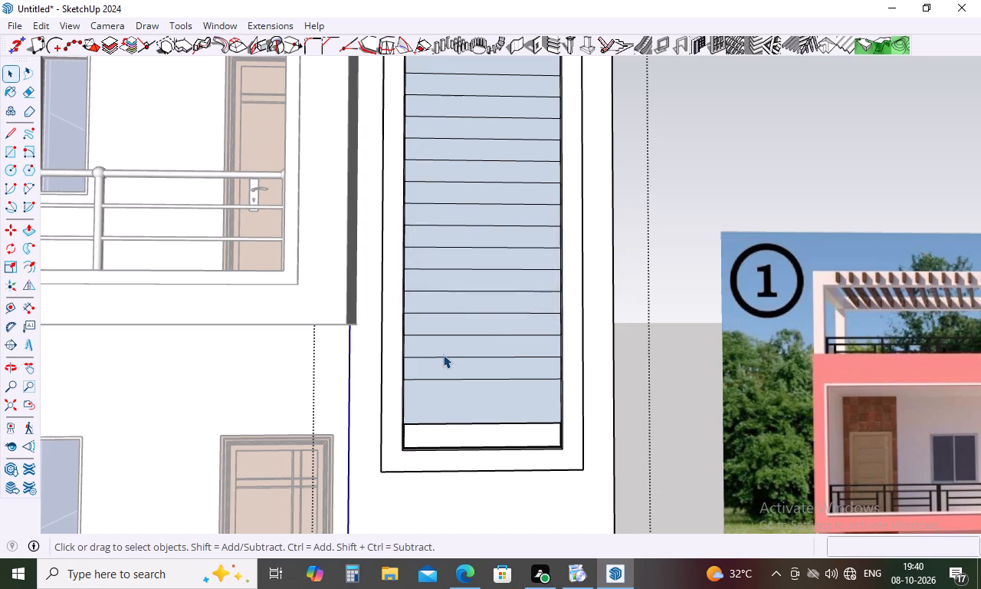
Examine the lower end of the softened grooves and their depth behind the tower panel's frame from several angles.
scroll(443, 354, down, 3)
scroll(443, 354, up, 11)
middle_drag(473, 380, 465, 332)
scroll(441, 441, up, 6)
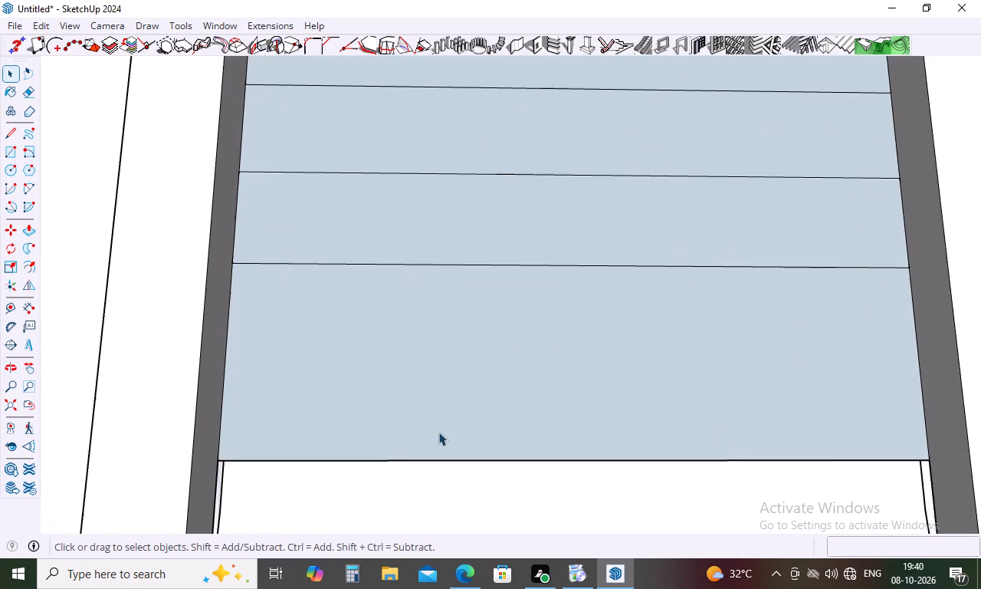
scroll(317, 488, up, 4)
scroll(281, 378, down, 13)
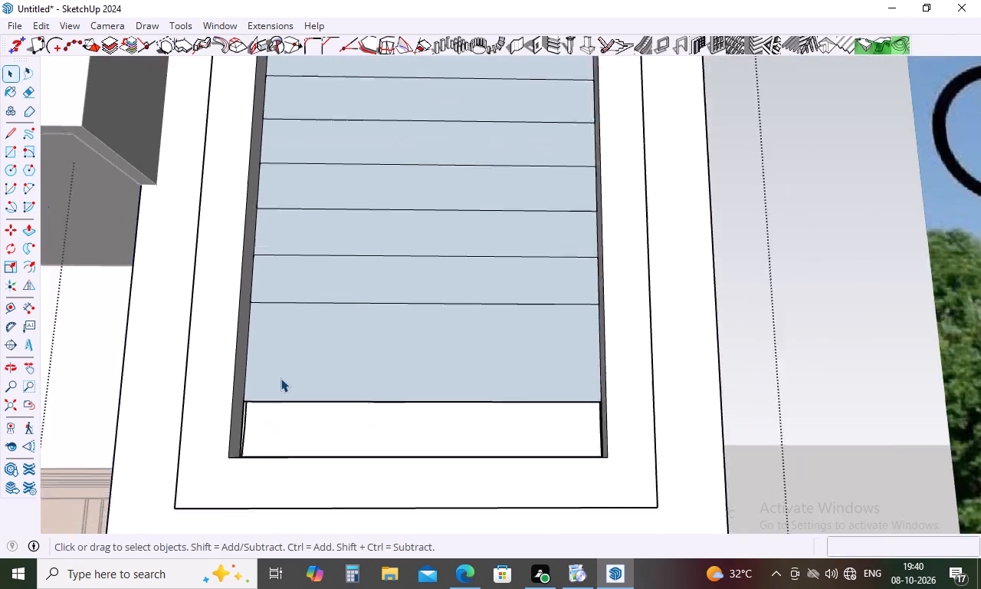
scroll(281, 378, down, 3)
middle_drag(327, 357, 335, 428)
scroll(310, 439, up, 5)
middle_drag(310, 439, 190, 481)
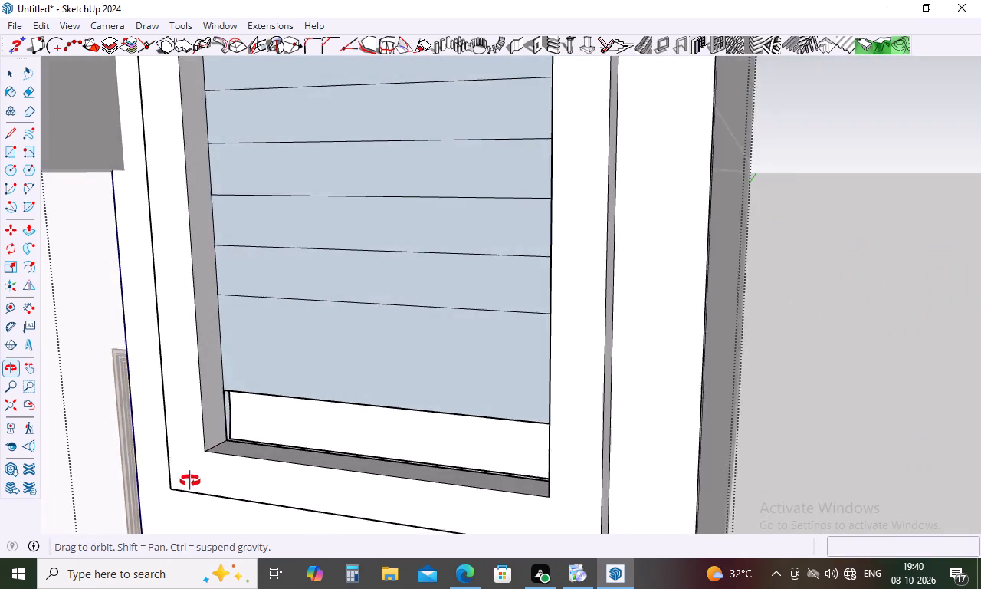
middle_drag(190, 481, 120, 491)
scroll(220, 416, up, 5)
scroll(307, 407, up, 11)
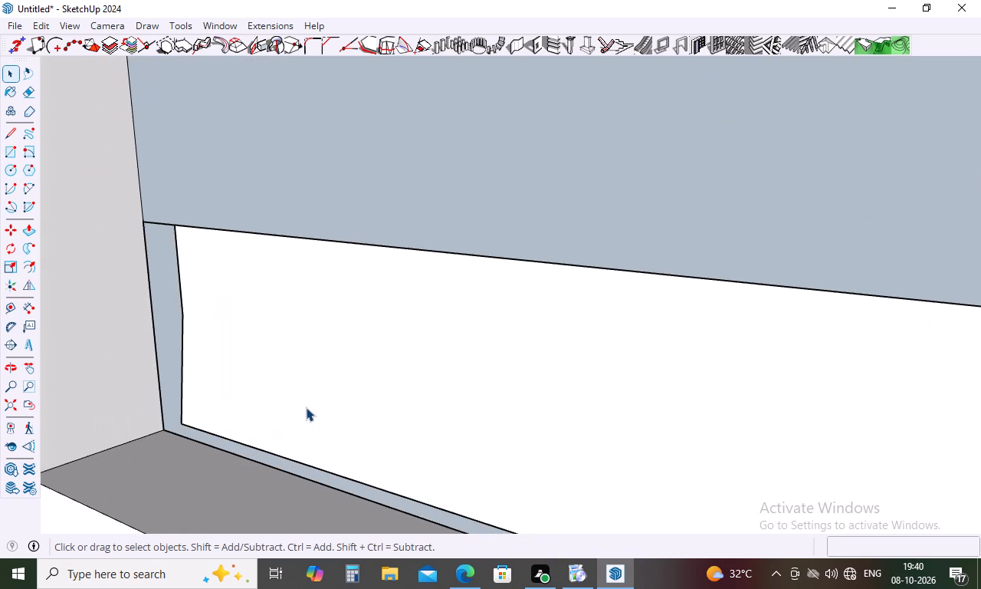
scroll(289, 377, down, 16)
scroll(310, 362, down, 5)
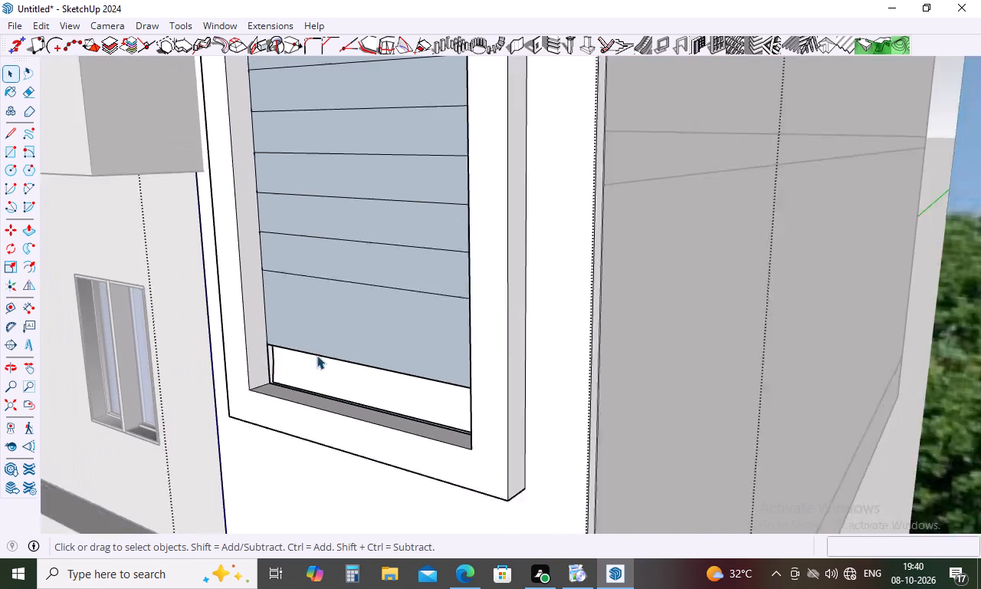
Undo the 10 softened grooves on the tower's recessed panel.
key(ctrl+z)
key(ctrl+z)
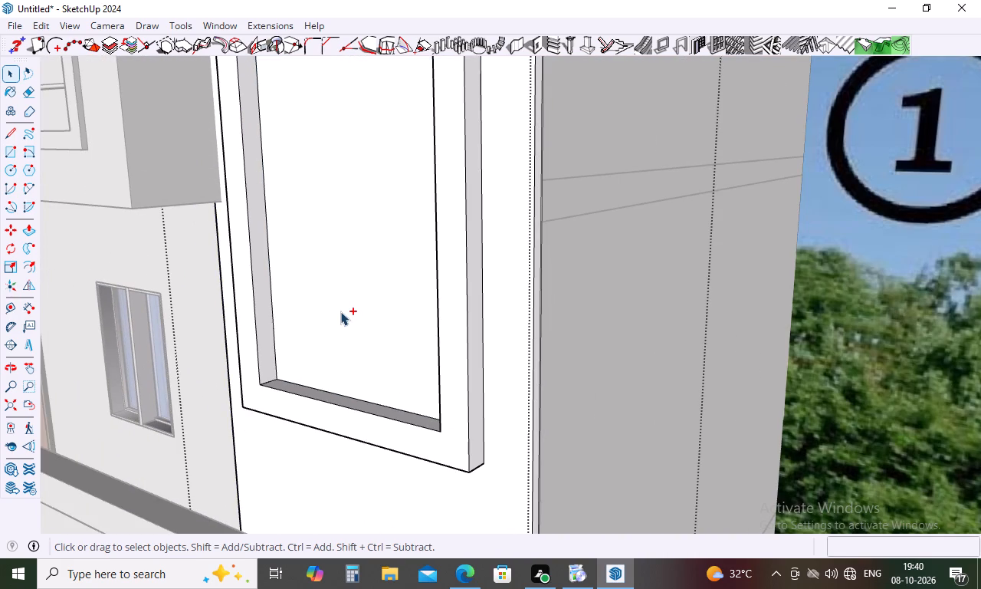
Create 10 grooves on the tower's recessed panel, starting at the bottom corner of the frame opening, without softening their edges.
click(342, 341)
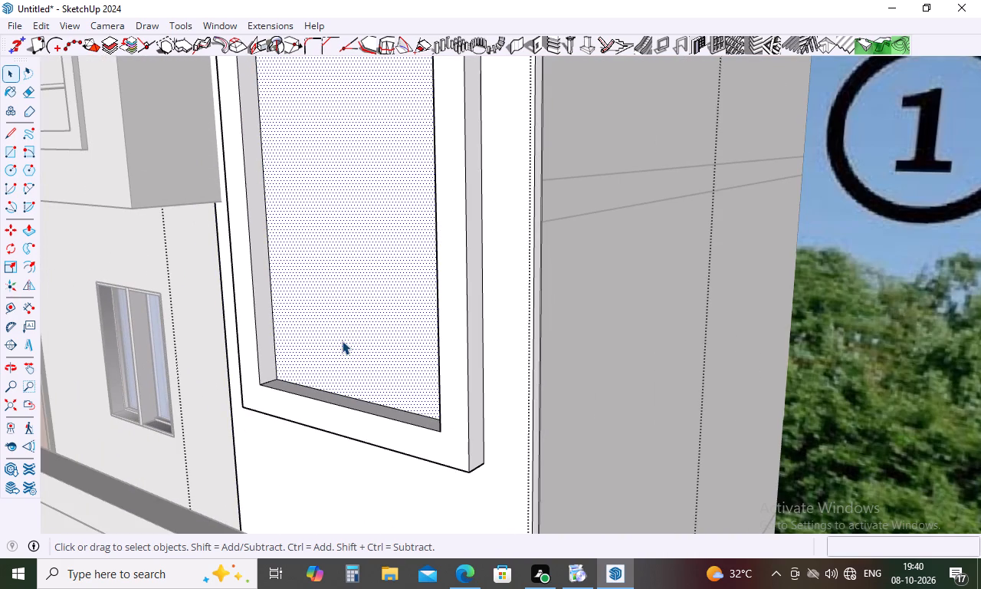
click(553, 38)
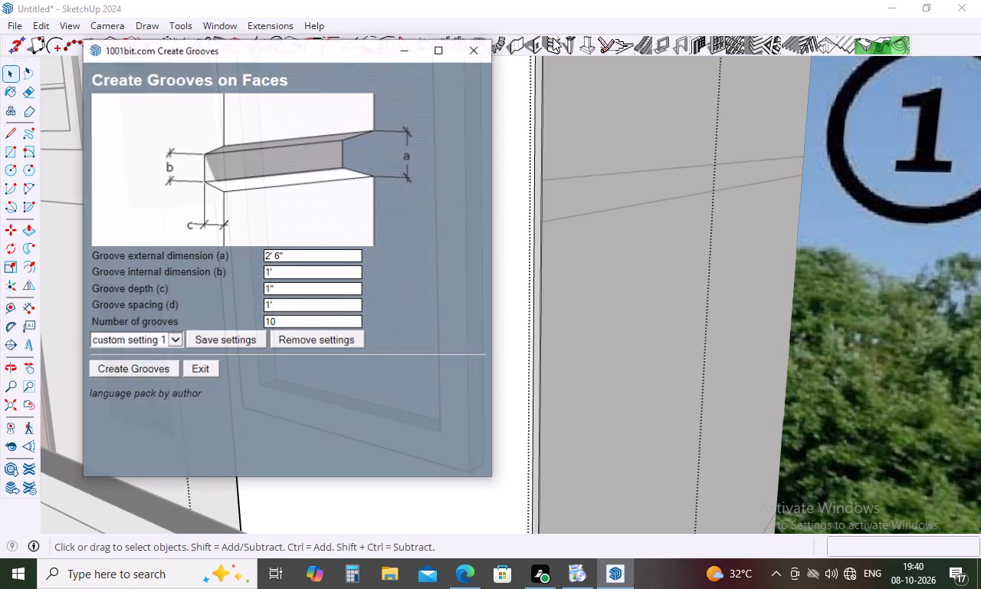
click(122, 368)
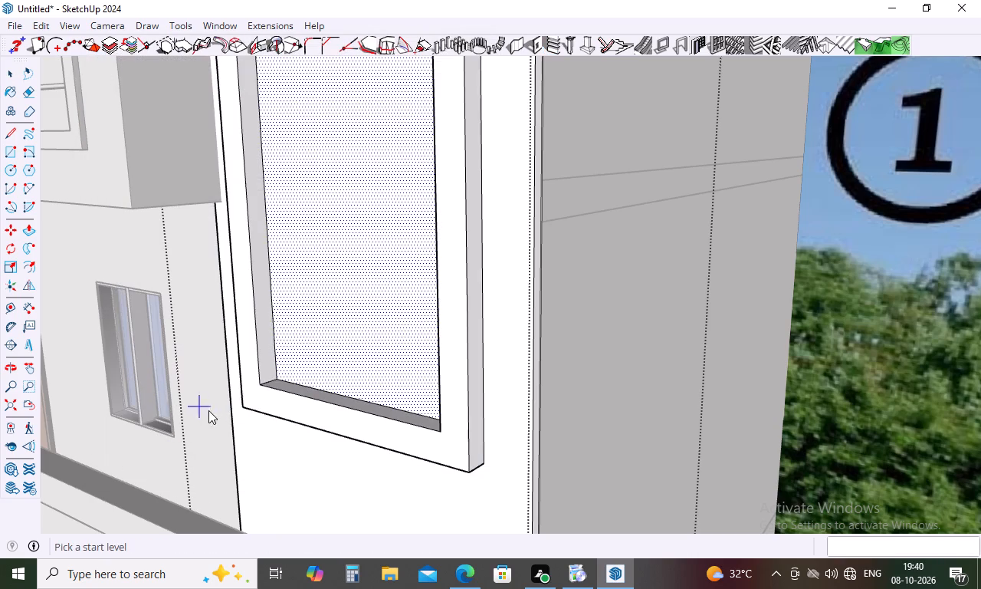
click(264, 387)
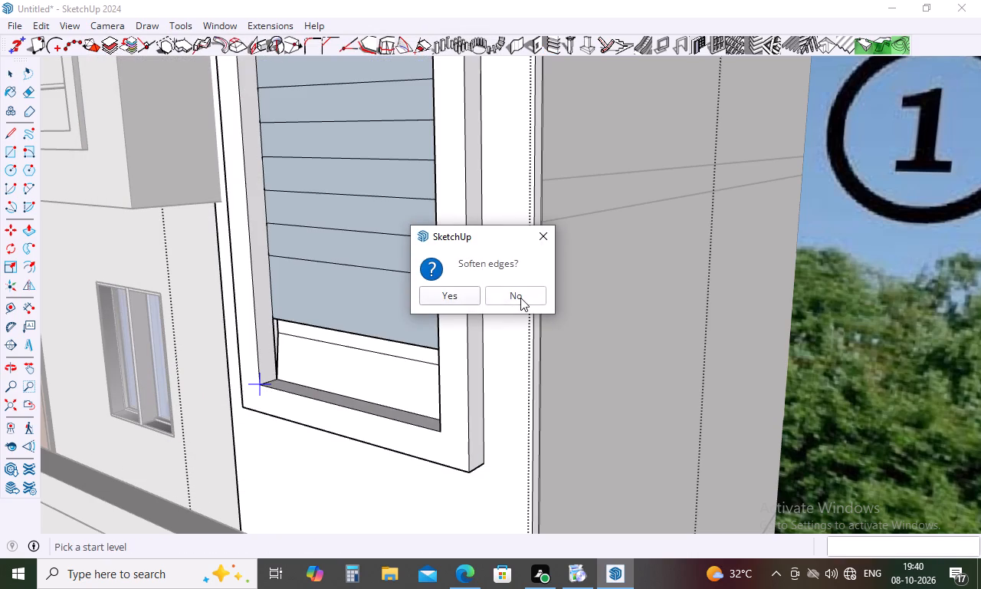
click(520, 298)
Examine the unsoftened grooves at the panel's bottom and top ends, and check the tower beside the reference image.
scroll(337, 372, up, 3)
middle_drag(334, 351, 415, 208)
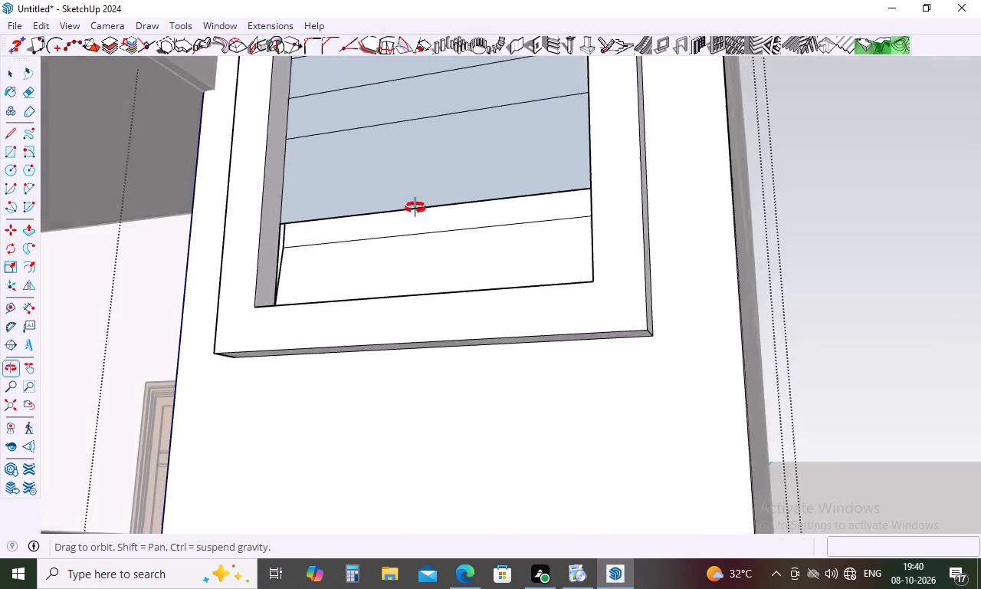
middle_drag(415, 208, 415, 206)
scroll(405, 212, up, 11)
middle_drag(389, 208, 328, 120)
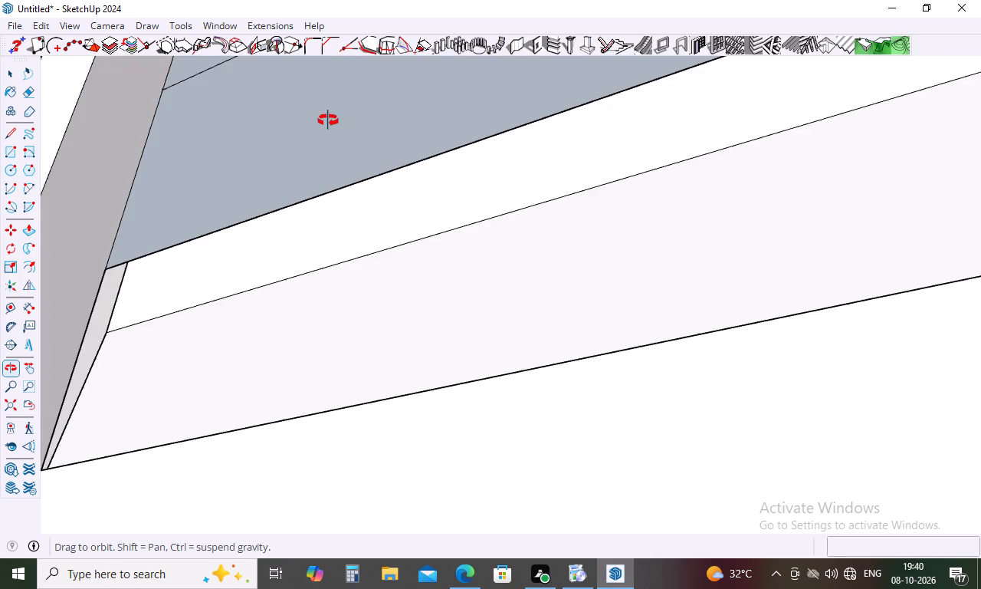
middle_drag(328, 120, 345, 233)
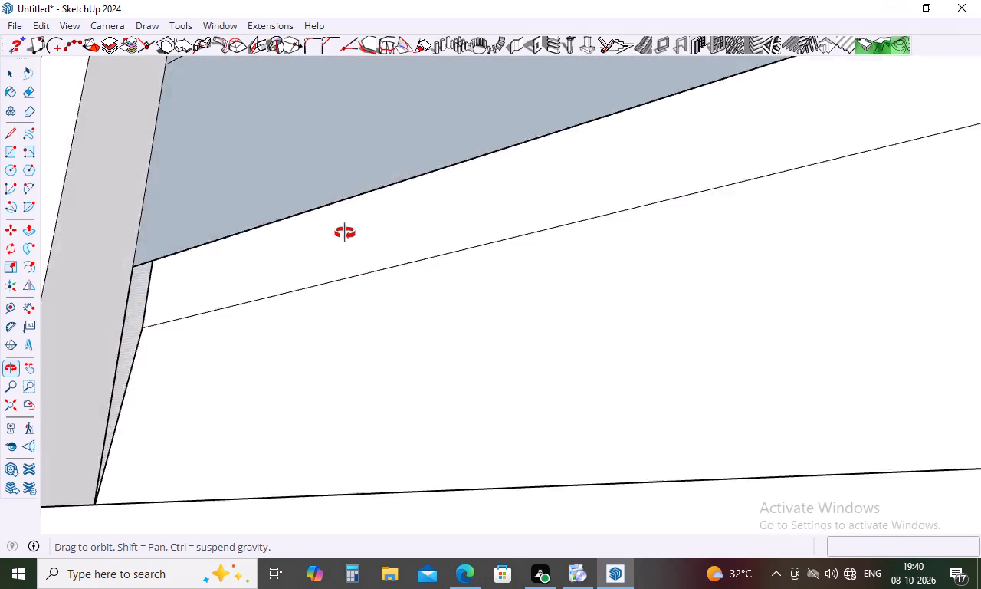
middle_drag(345, 233, 408, 320)
scroll(430, 295, down, 10)
scroll(432, 291, down, 13)
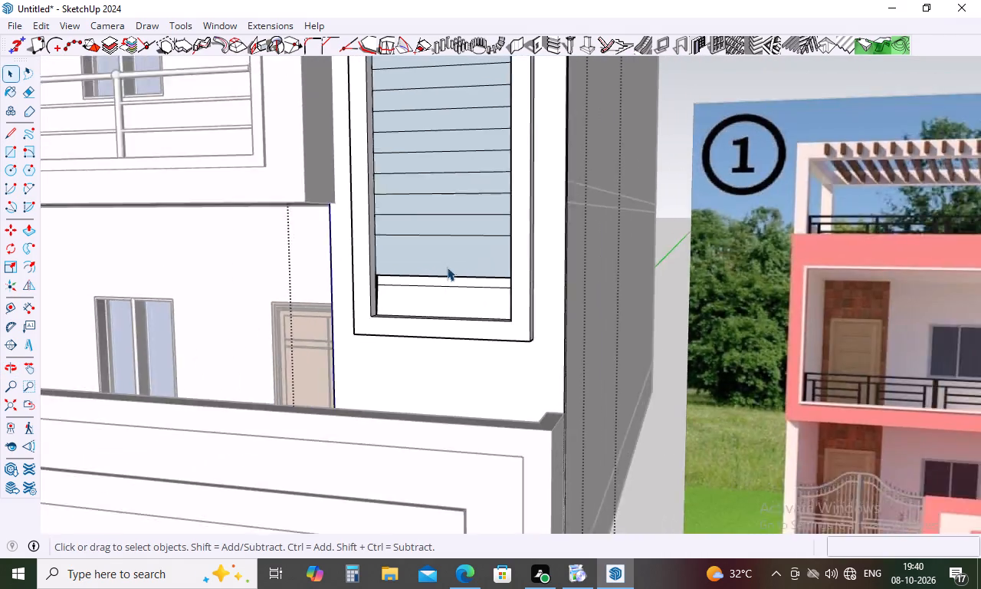
scroll(447, 267, down, 7)
middle_drag(453, 242, 373, 335)
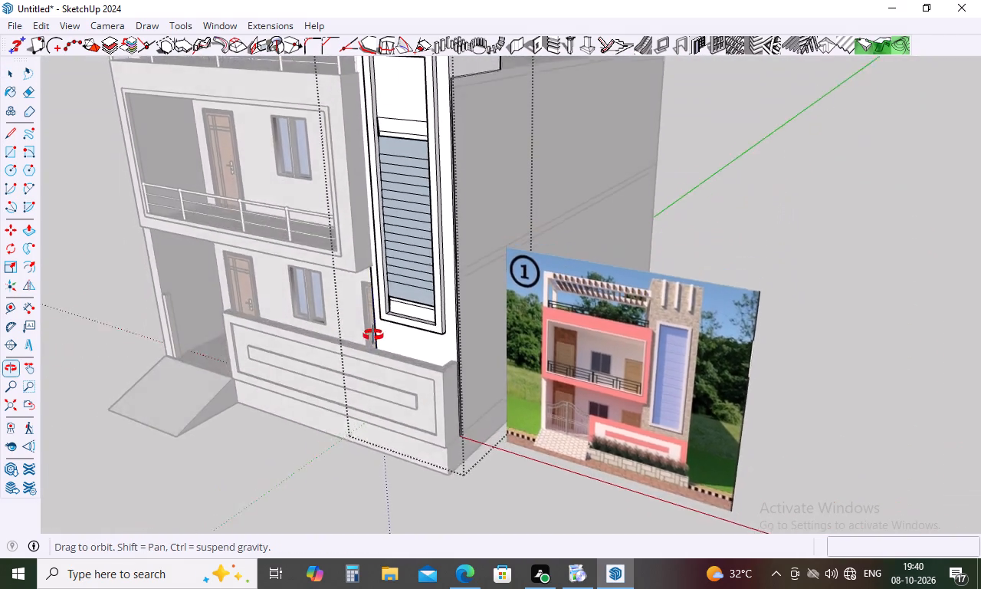
middle_drag(373, 335, 404, 446)
scroll(395, 184, up, 5)
scroll(426, 296, up, 1)
middle_drag(426, 296, 441, 393)
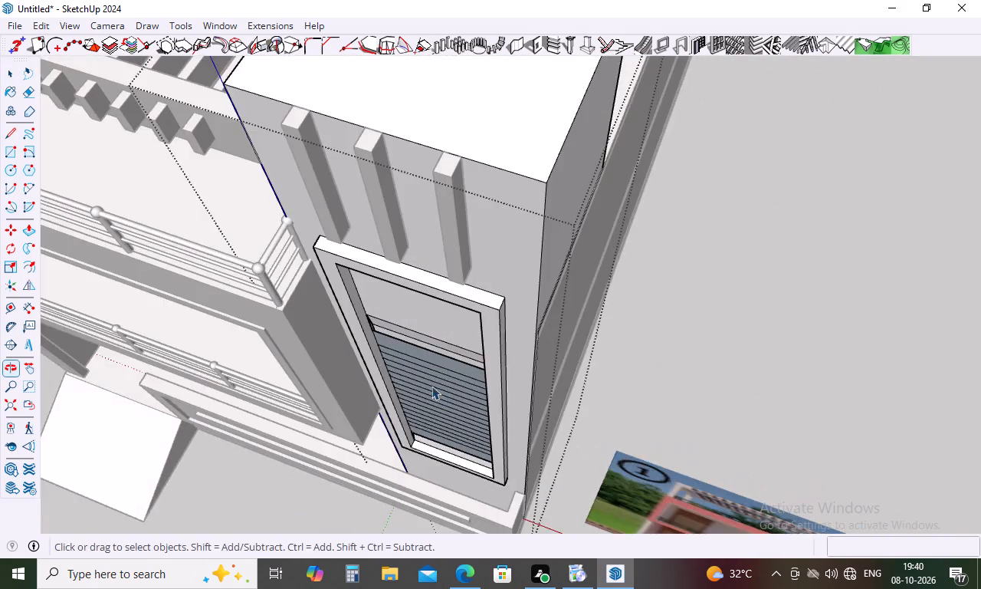
scroll(421, 346, up, 20)
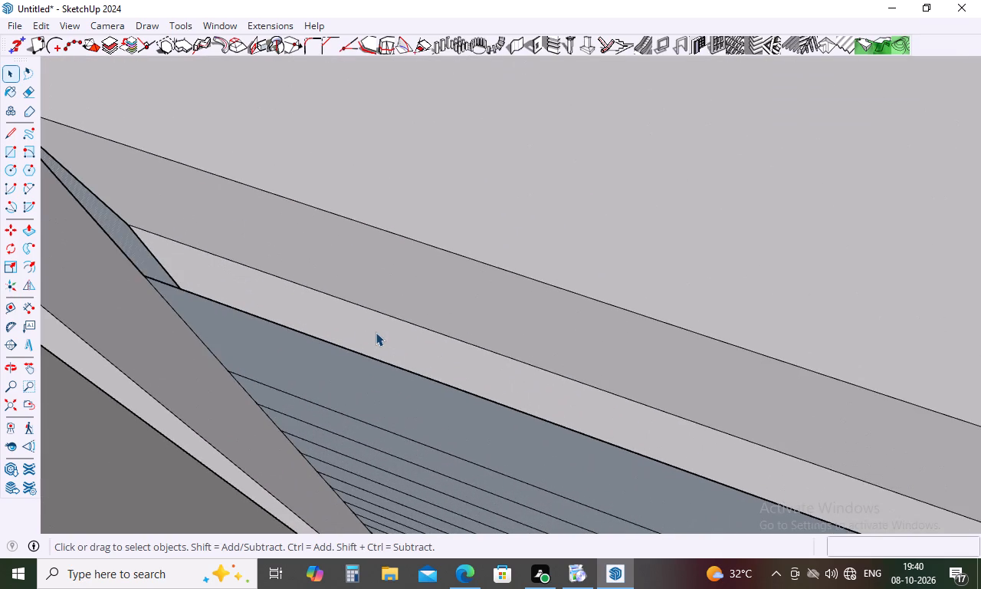
middle_drag(376, 332, 392, 250)
scroll(395, 246, up, 1)
scroll(406, 235, down, 8)
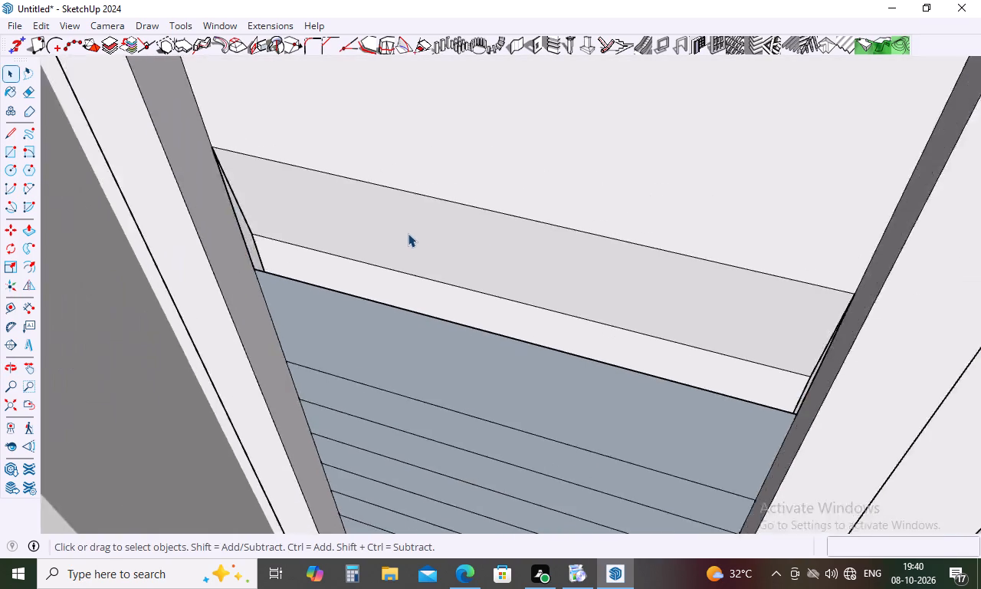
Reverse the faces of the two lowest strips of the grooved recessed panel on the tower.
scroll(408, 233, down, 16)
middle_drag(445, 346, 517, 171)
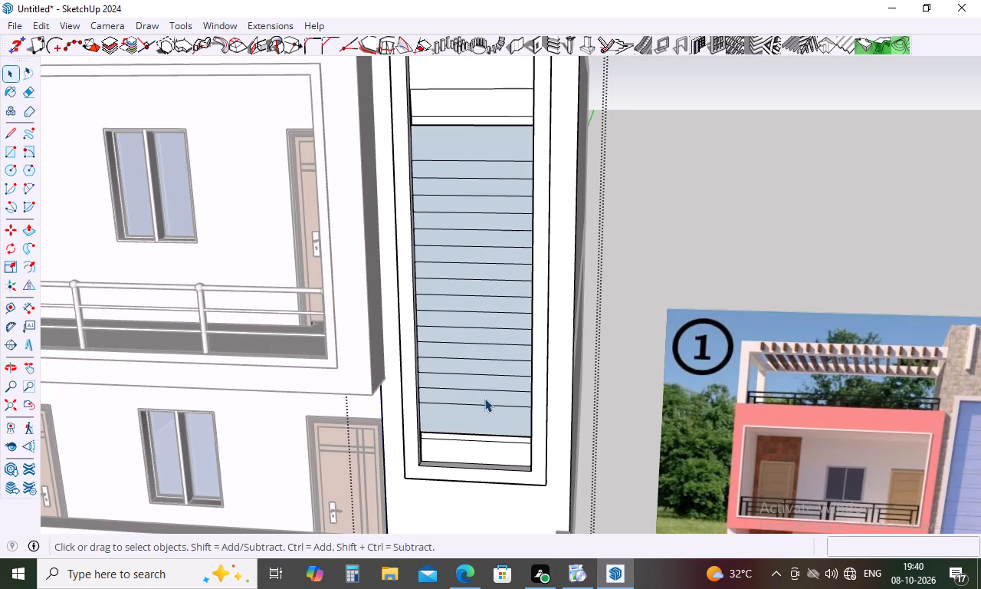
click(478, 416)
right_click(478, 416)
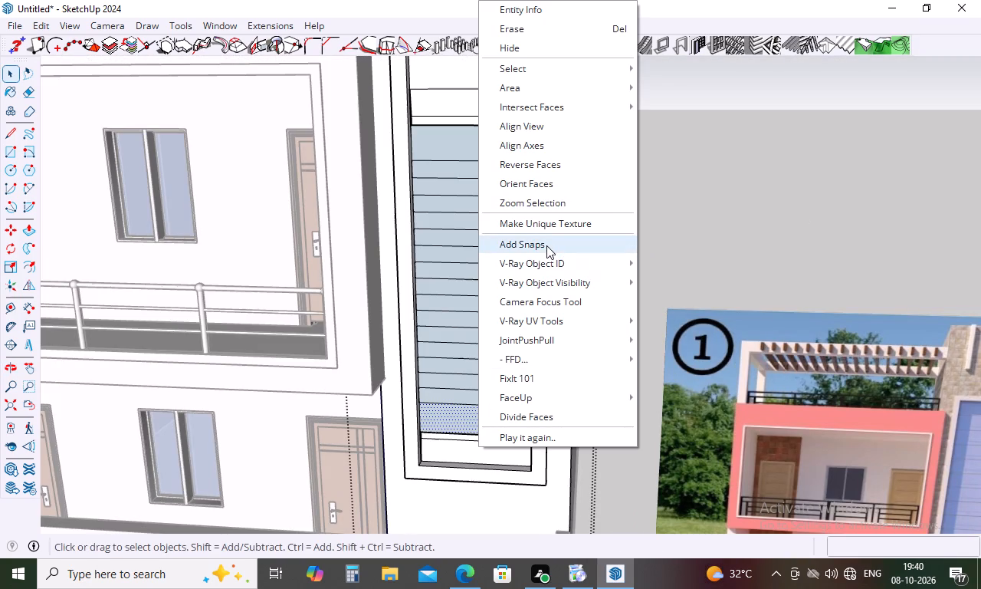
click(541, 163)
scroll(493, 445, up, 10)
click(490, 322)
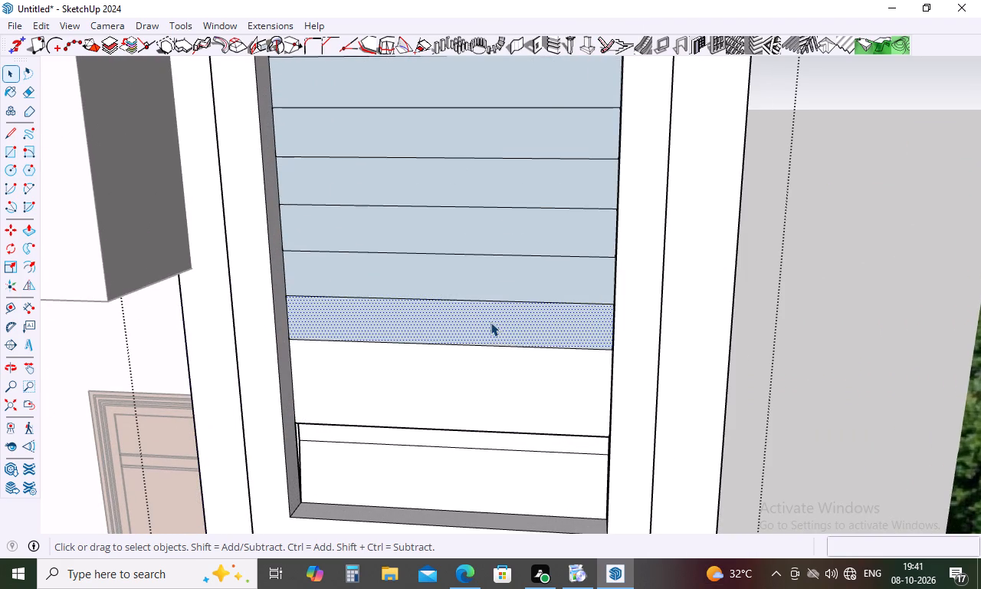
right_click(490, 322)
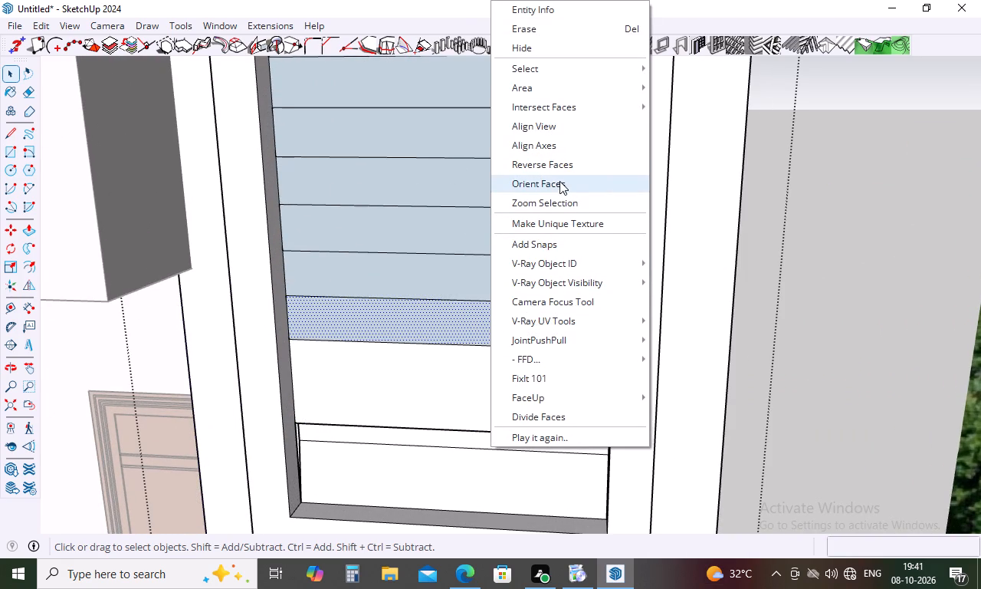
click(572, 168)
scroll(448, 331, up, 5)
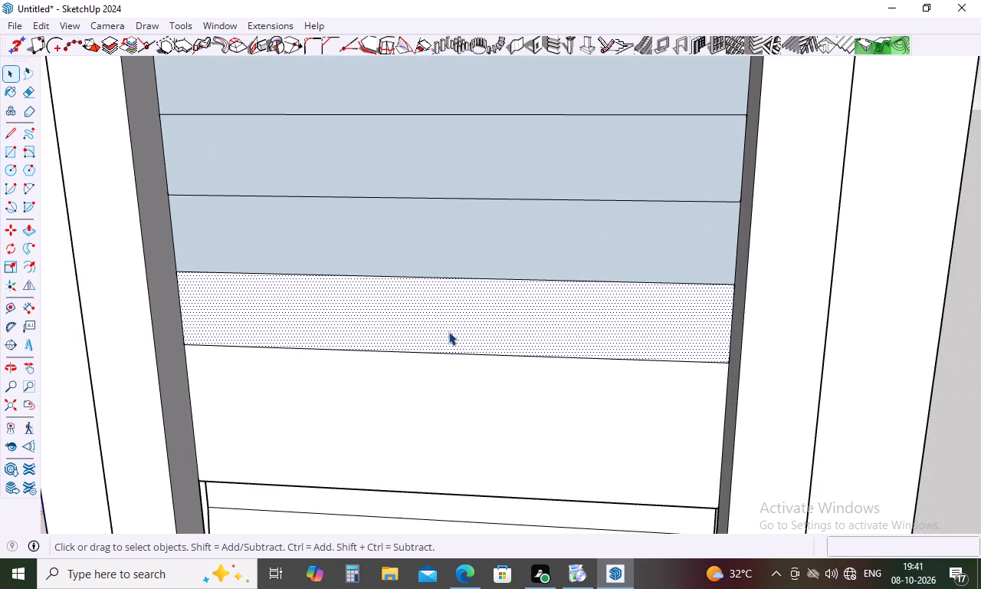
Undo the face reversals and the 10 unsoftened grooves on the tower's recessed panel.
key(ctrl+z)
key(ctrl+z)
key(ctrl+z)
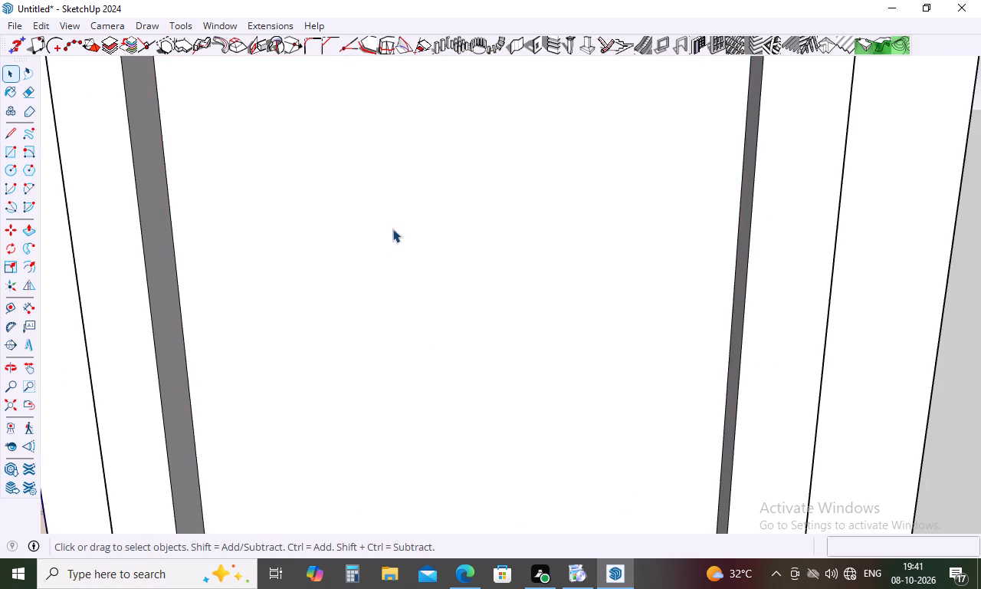
Examine the whole house from several angles and compare its front with the reference image.
scroll(392, 229, down, 19)
scroll(399, 301, down, 7)
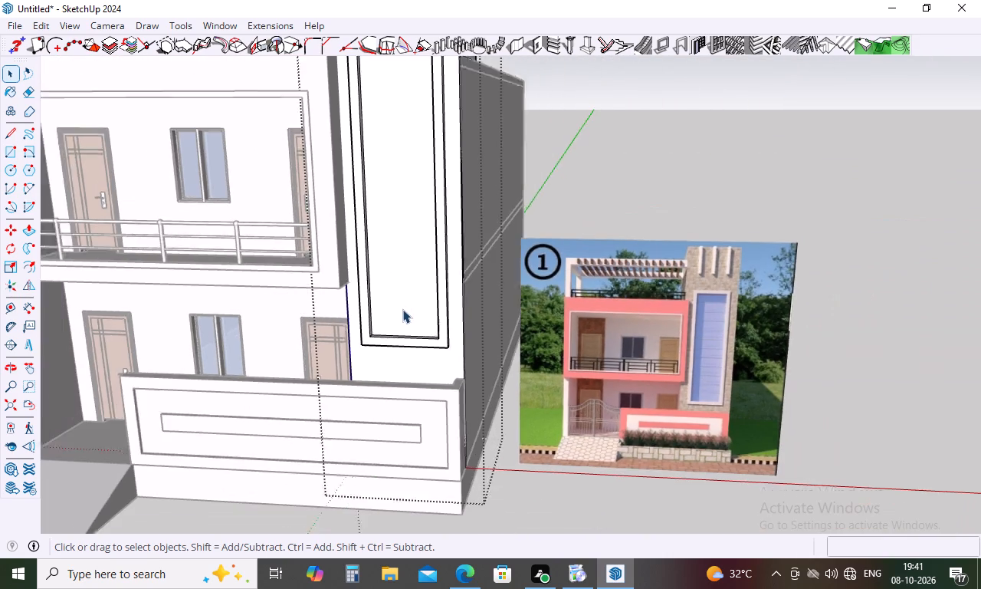
scroll(402, 309, down, 7)
click(536, 489)
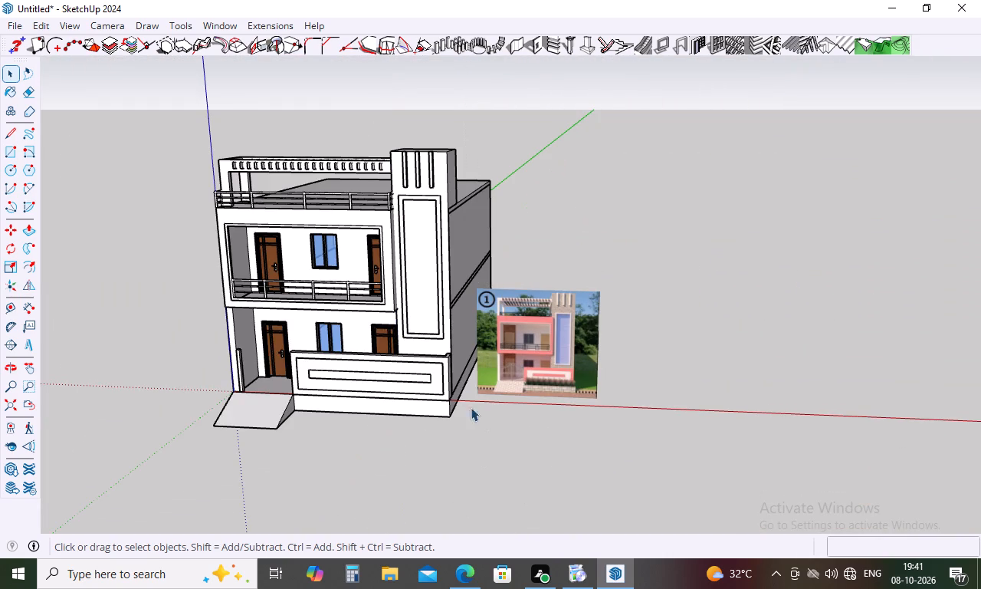
middle_drag(463, 390, 559, 399)
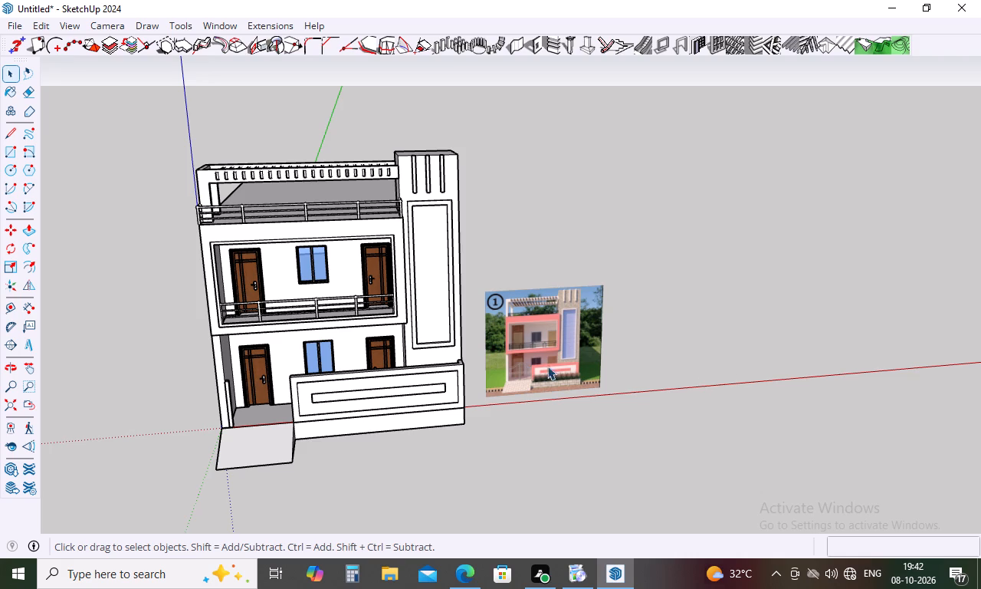
middle_drag(533, 418, 242, 344)
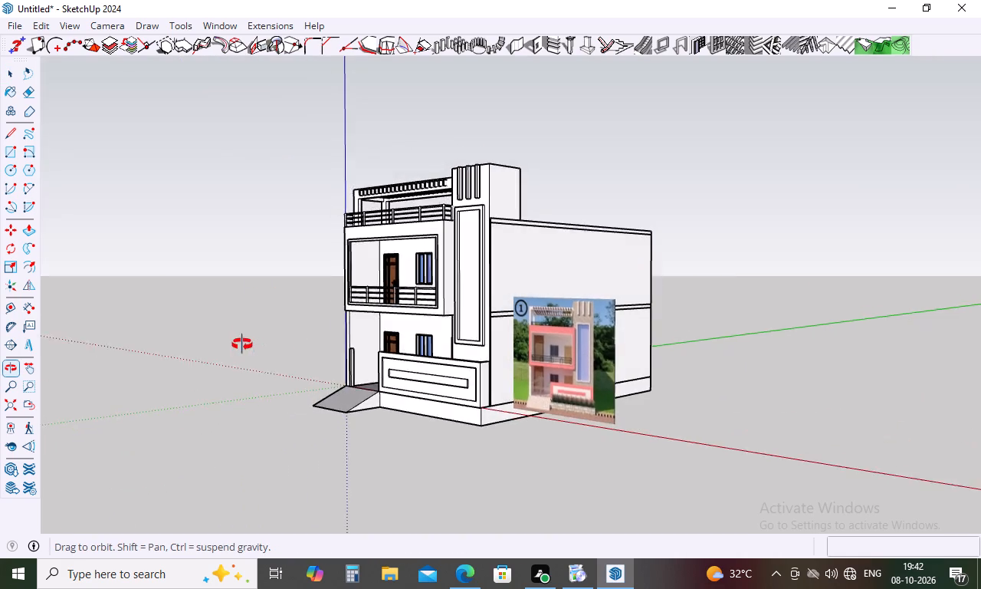
middle_drag(242, 344, 458, 245)
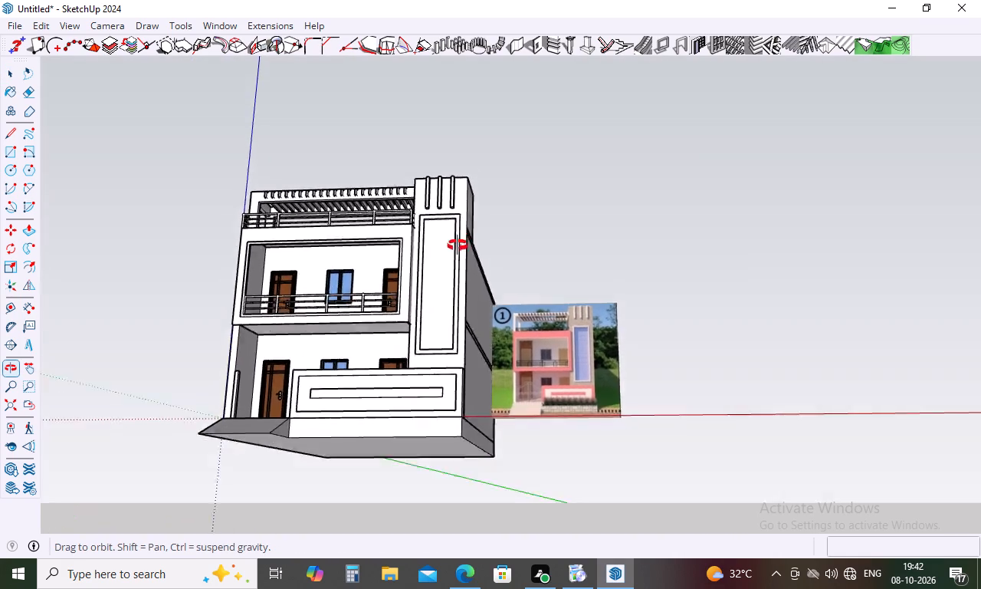
middle_drag(458, 245, 340, 413)
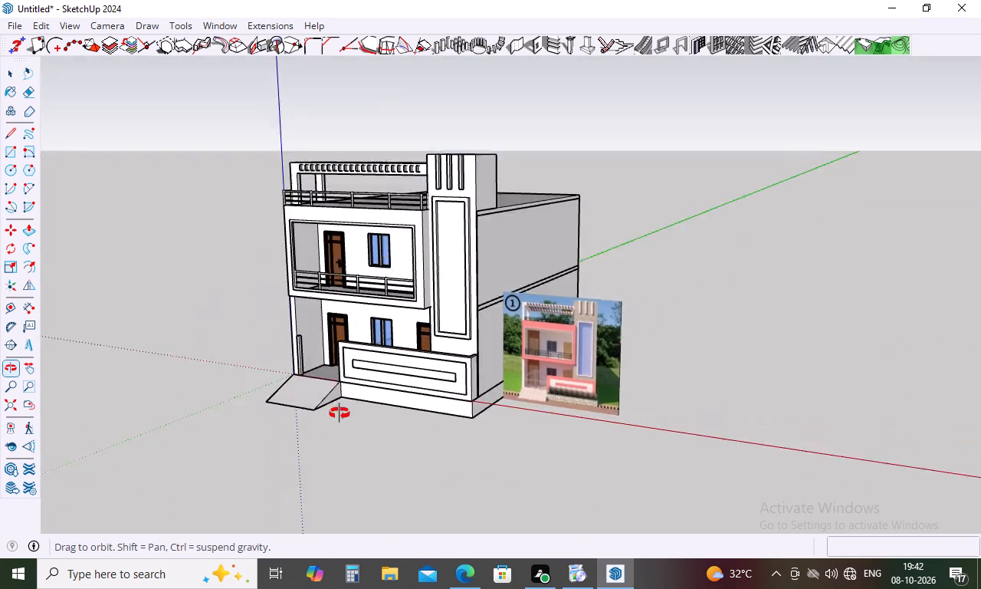
middle_drag(340, 413, 458, 412)
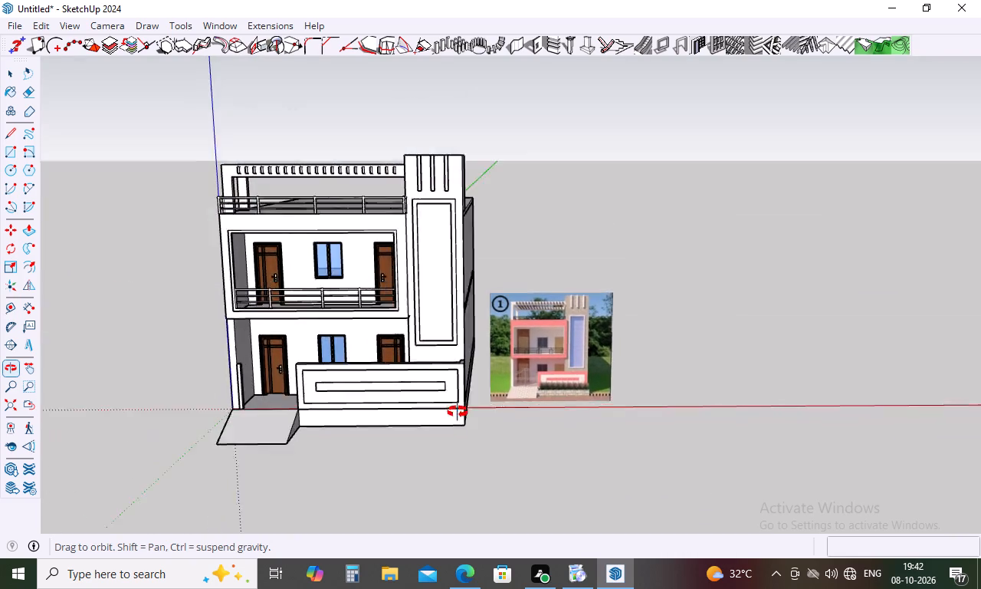
middle_drag(458, 412, 410, 389)
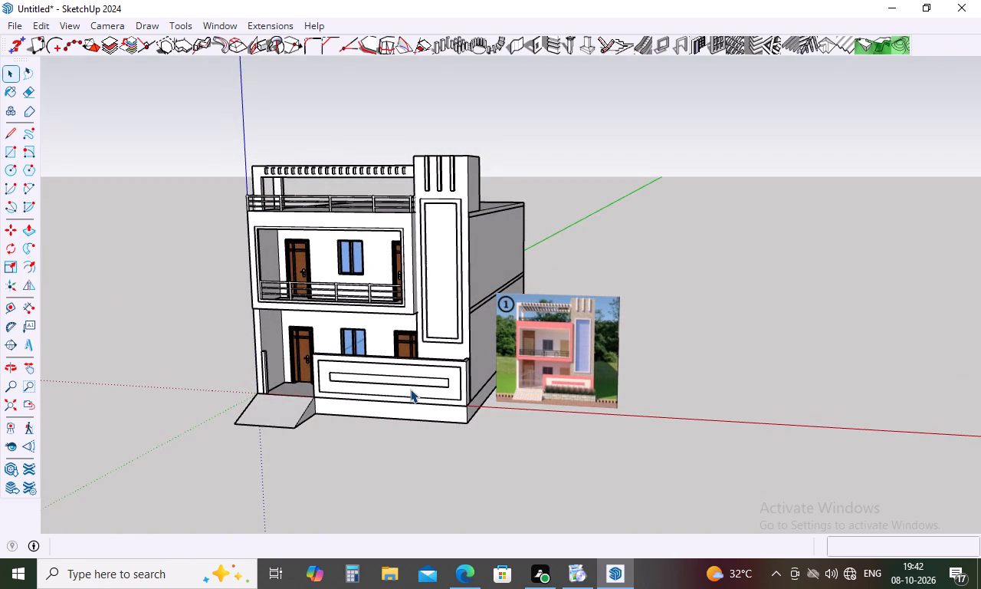
middle_drag(501, 408, 438, 418)
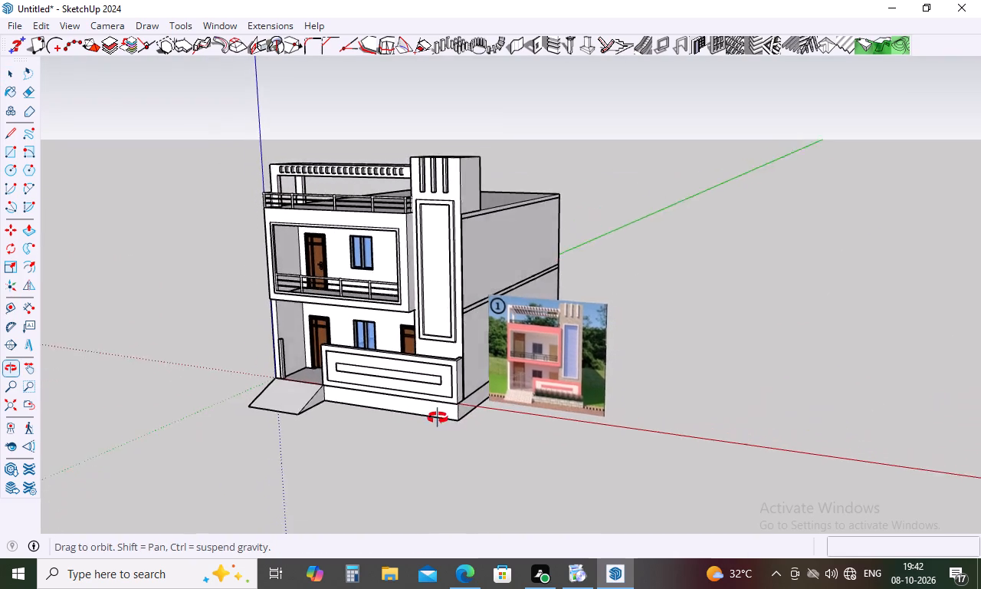
middle_drag(438, 418, 623, 346)
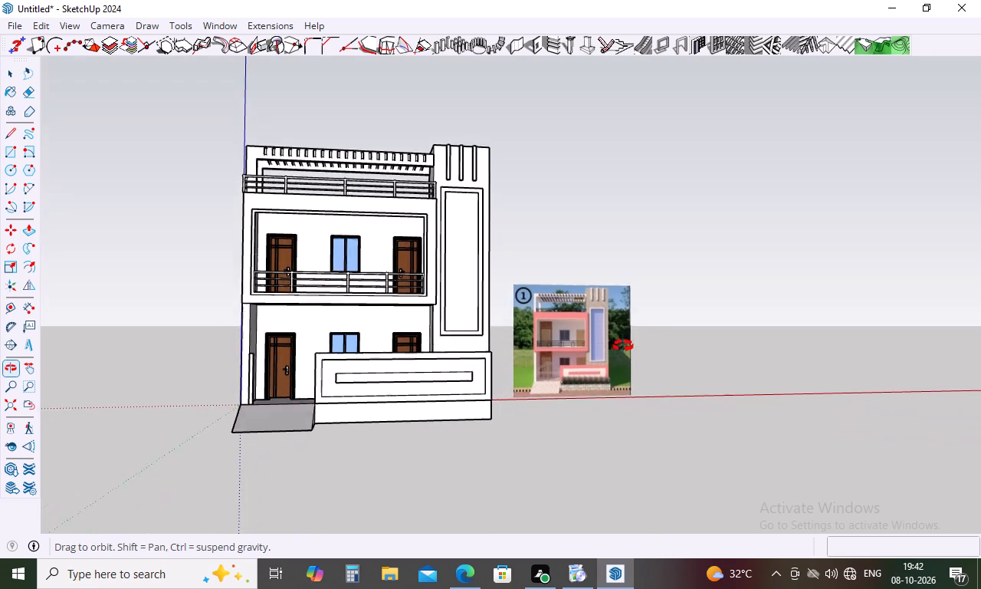
middle_drag(623, 346, 624, 342)
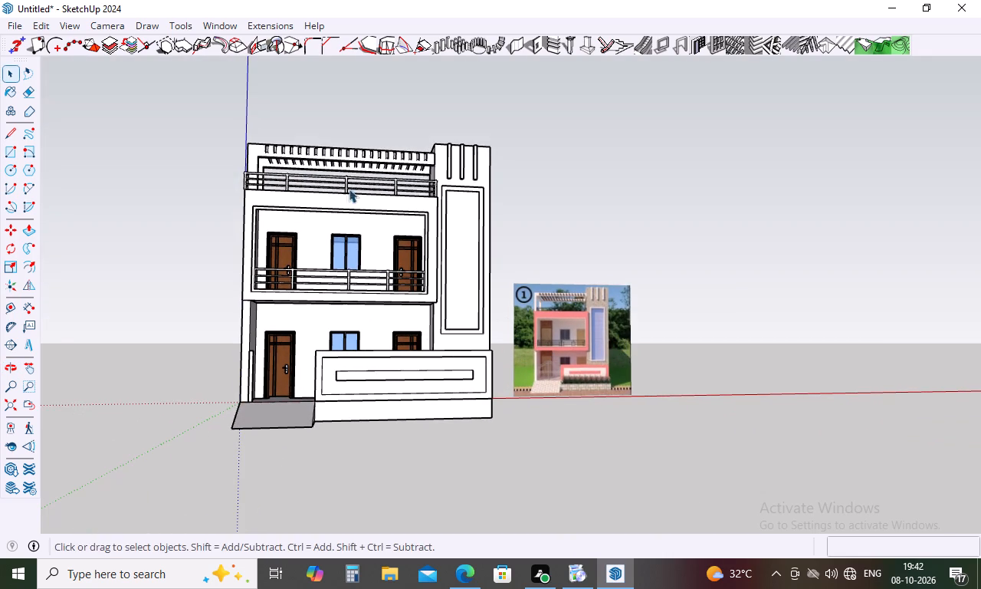
scroll(336, 134, up, 3)
middle_drag(412, 217, 389, 253)
scroll(359, 344, down, 3)
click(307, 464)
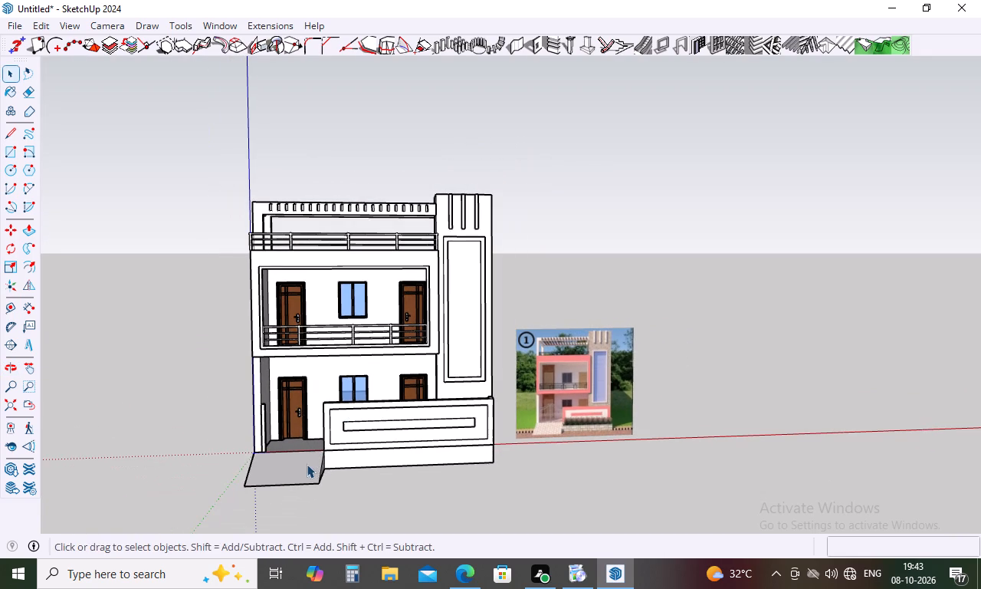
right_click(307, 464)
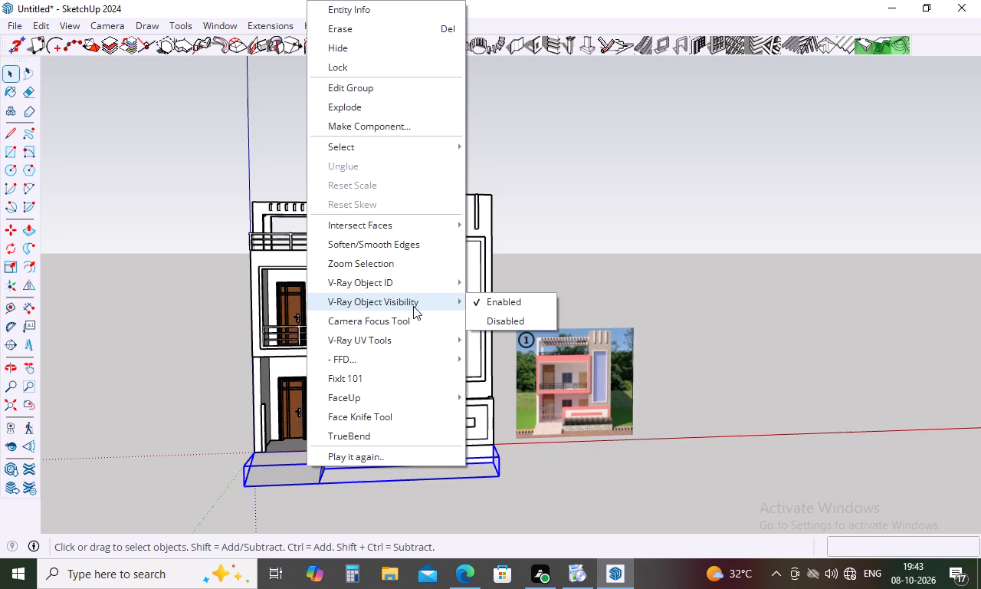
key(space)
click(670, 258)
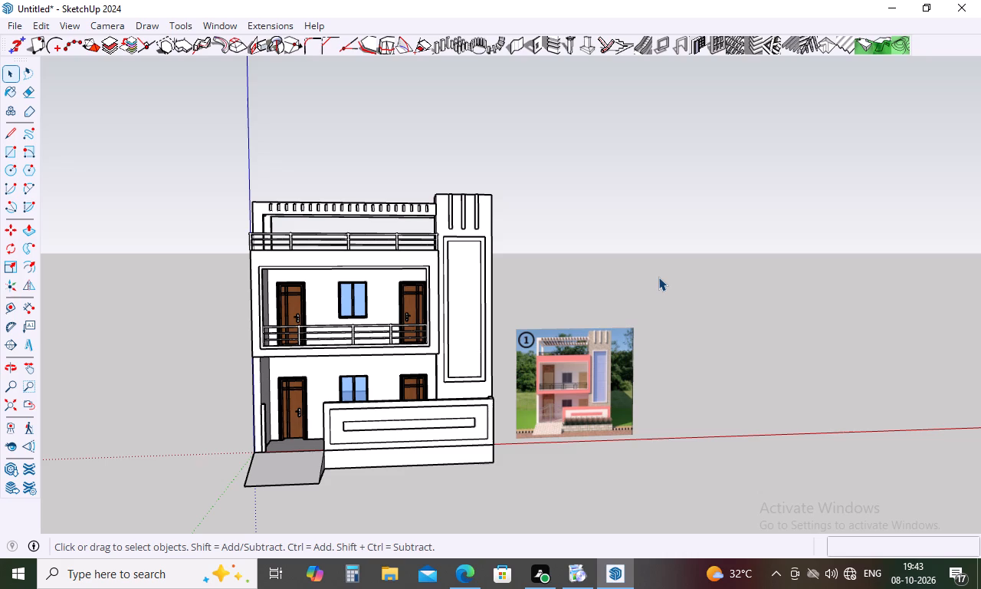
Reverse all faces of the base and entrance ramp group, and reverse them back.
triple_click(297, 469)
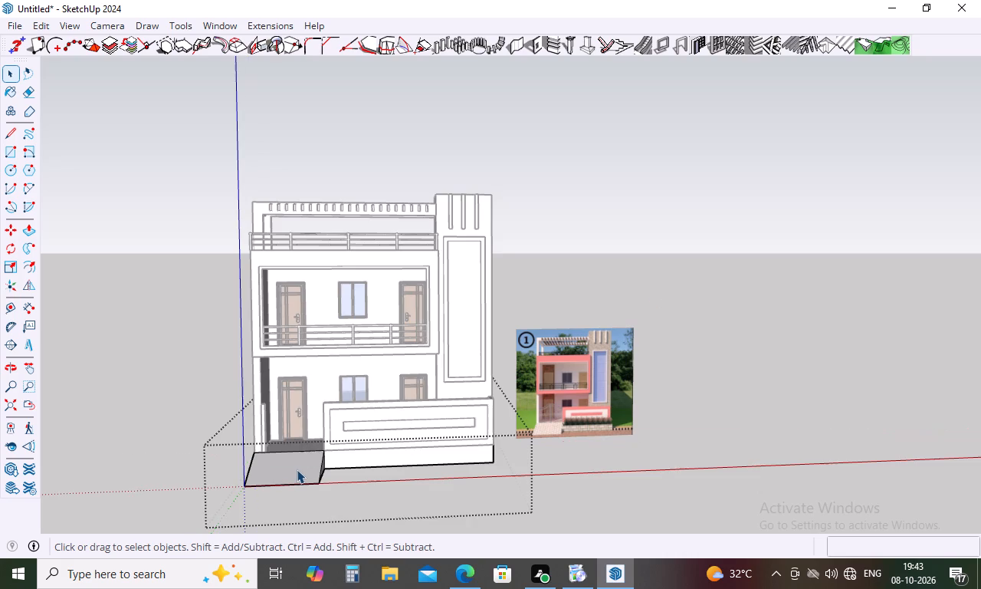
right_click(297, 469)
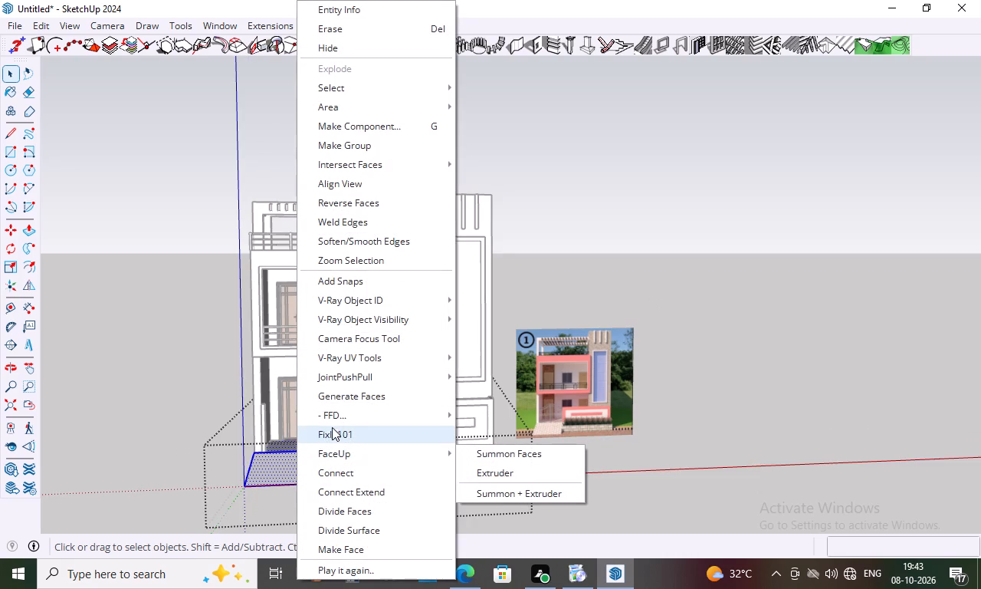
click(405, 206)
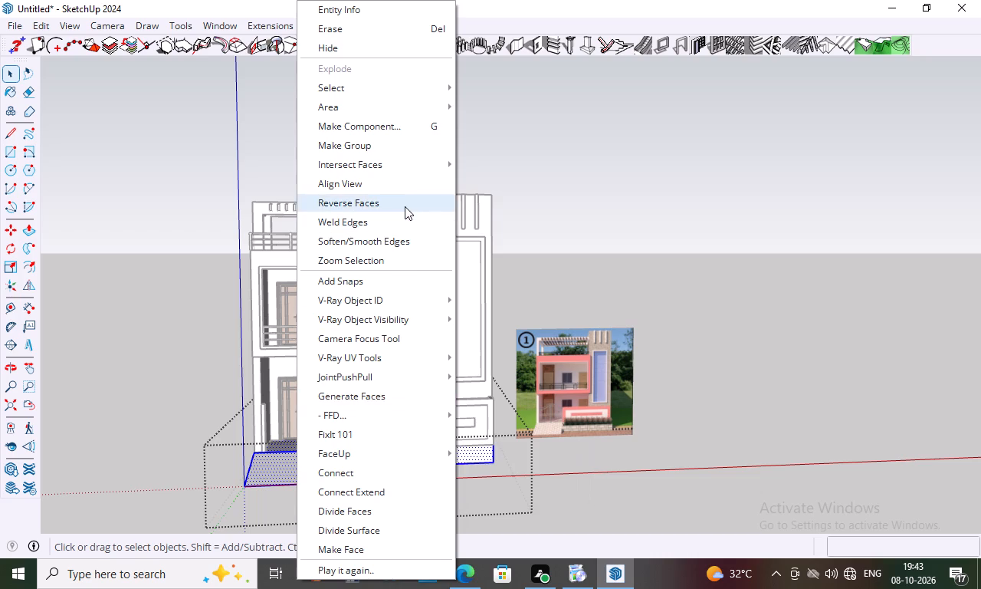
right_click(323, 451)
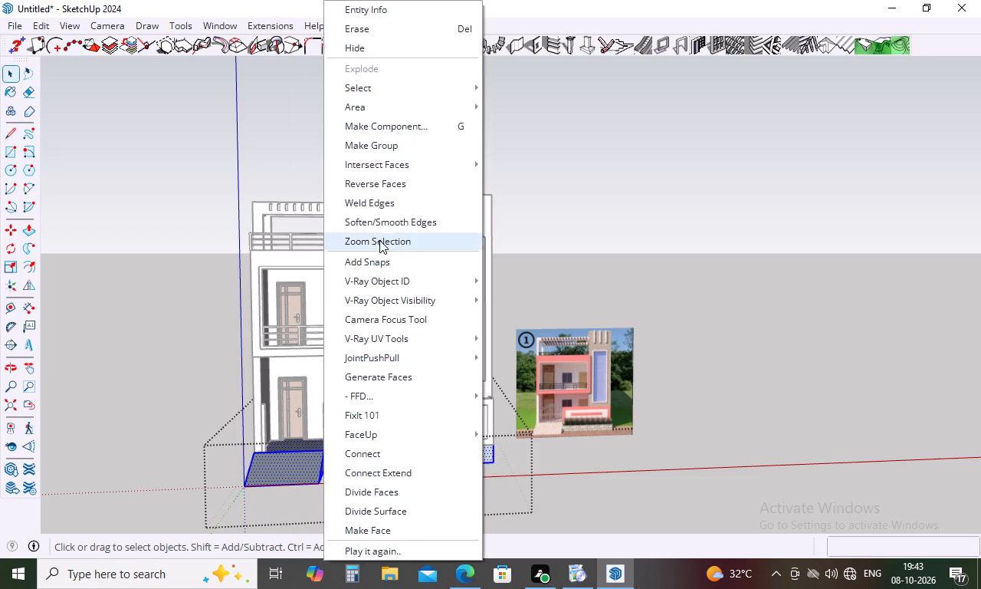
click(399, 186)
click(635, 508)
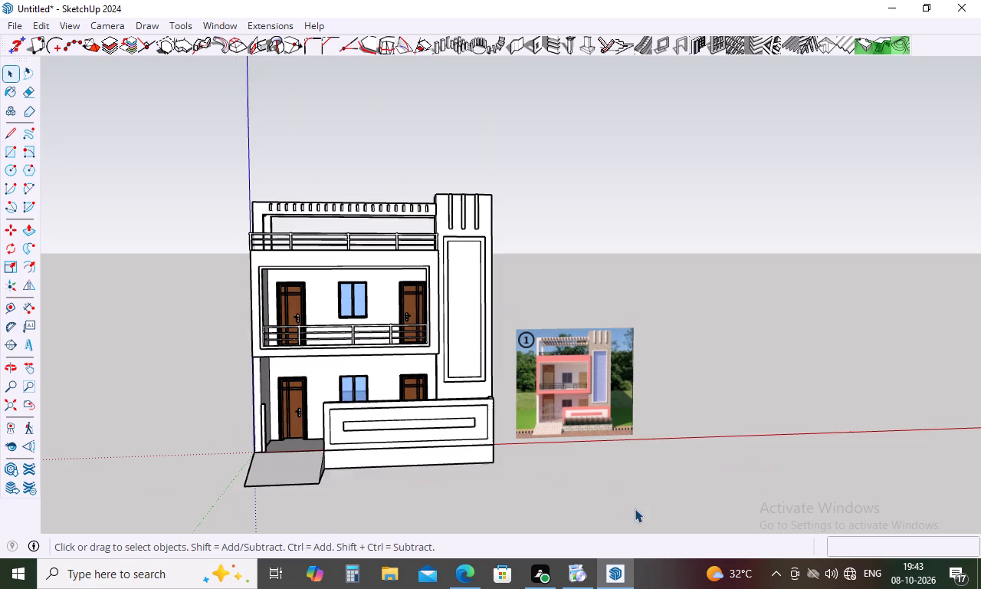
Examine the entrance ramp, plinth and front boundary wall from several angles beside the reference image.
middle_drag(378, 473, 395, 556)
scroll(336, 456, up, 7)
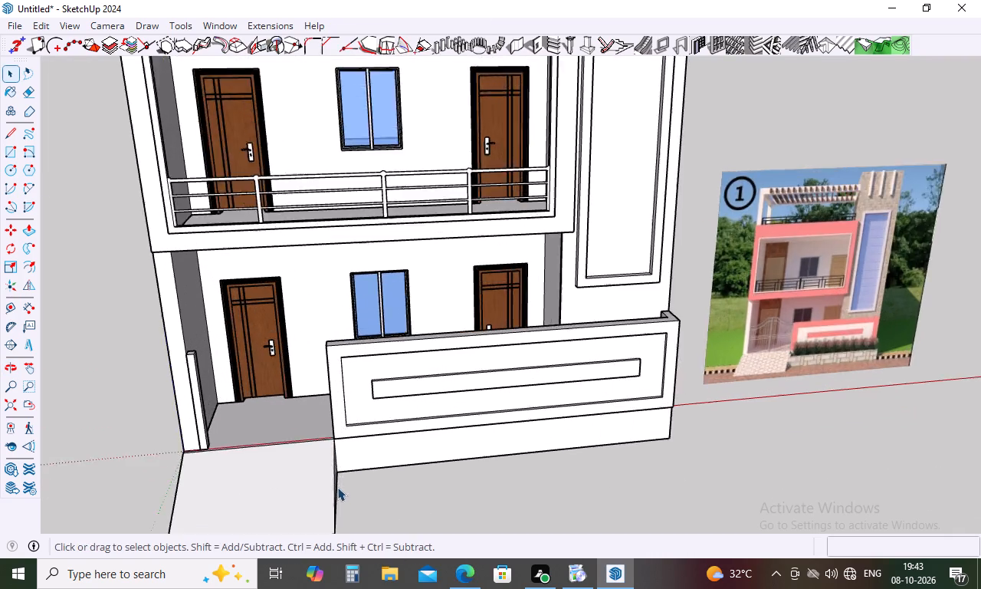
scroll(337, 487, up, 6)
middle_drag(317, 420, 472, 588)
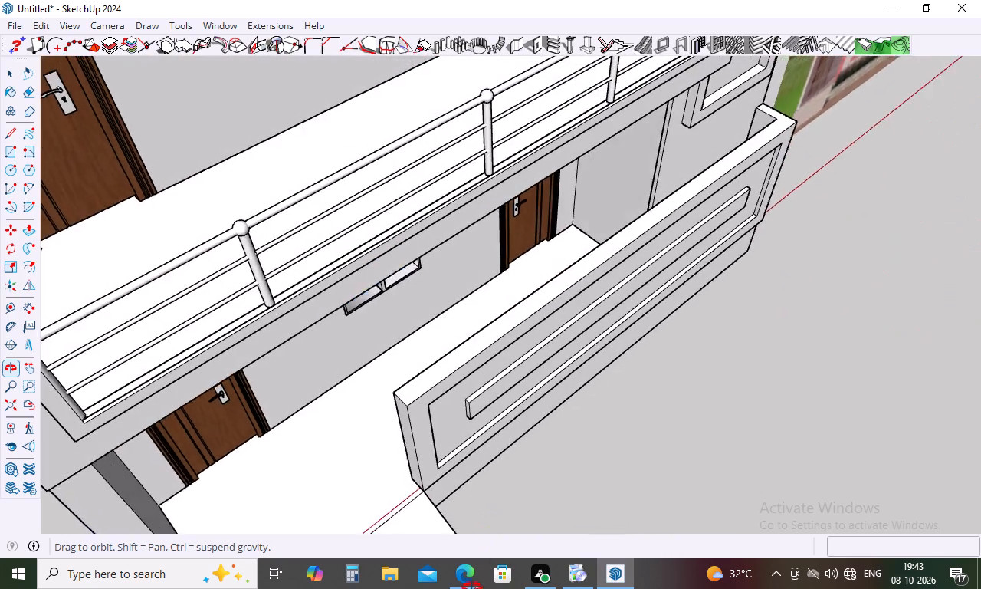
middle_drag(472, 588, 431, 120)
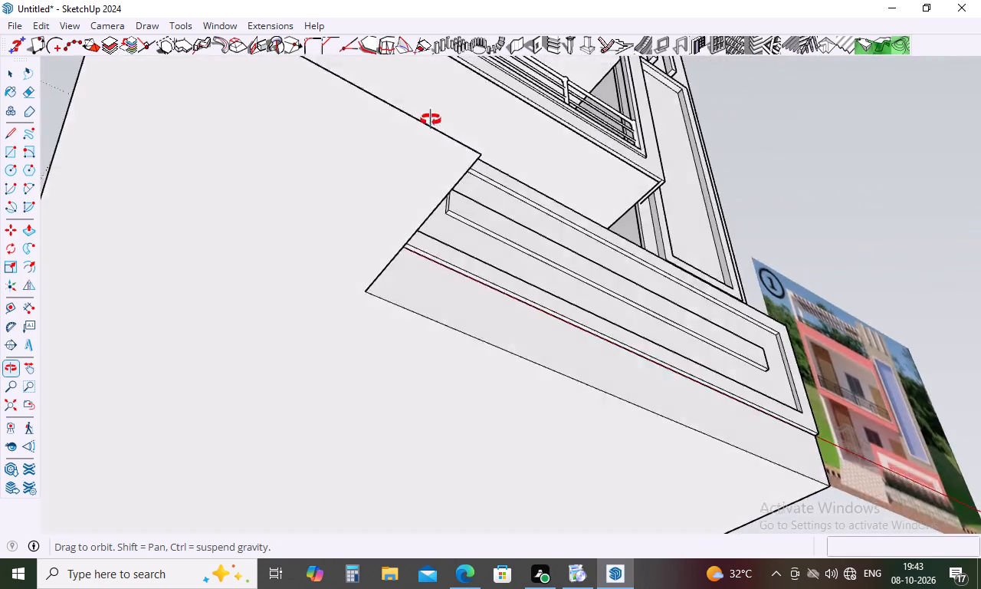
middle_drag(431, 120, 298, 386)
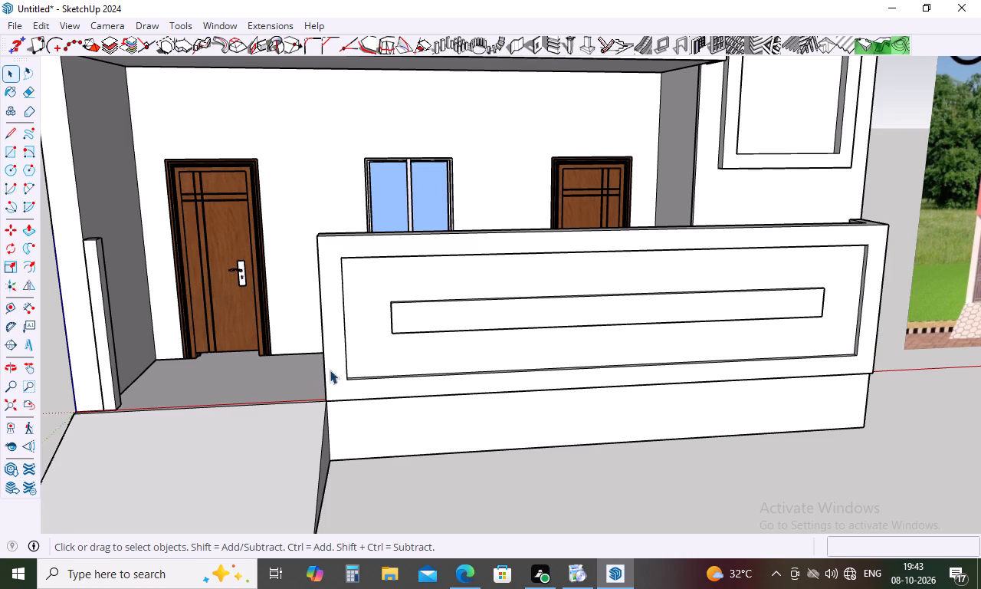
scroll(407, 347, down, 7)
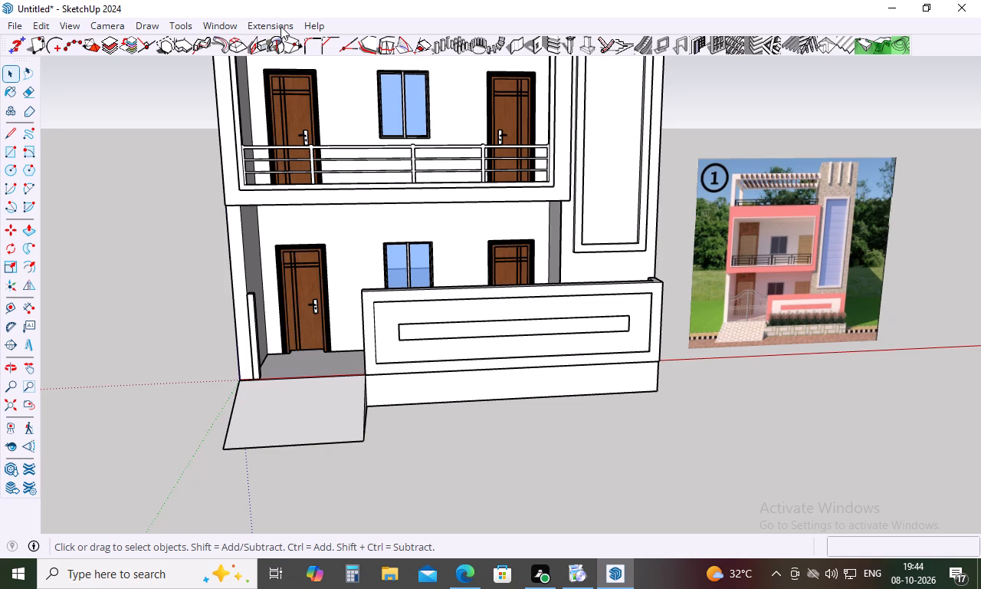
middle_drag(405, 404, 109, 360)
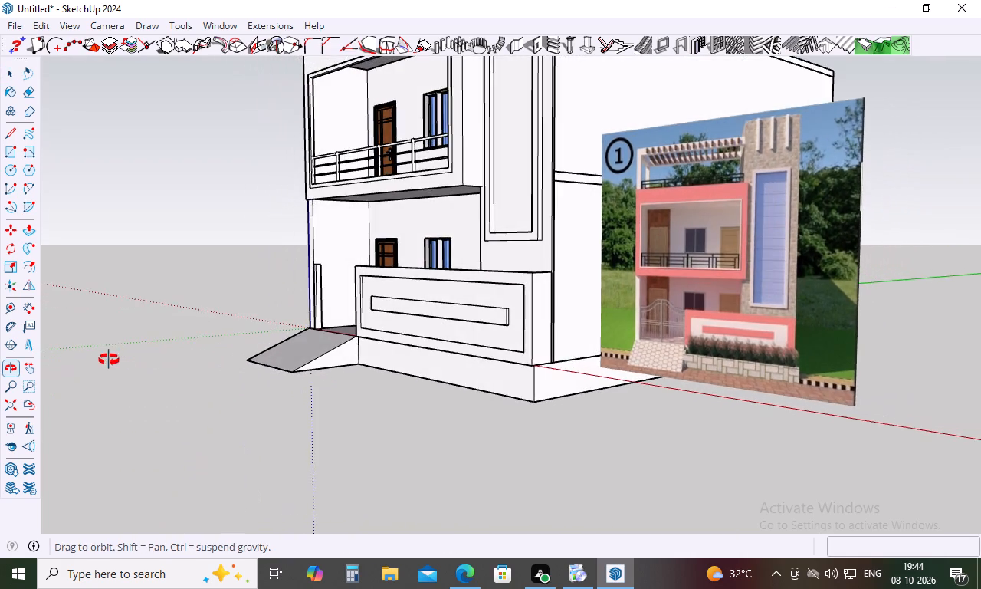
middle_drag(109, 360, 397, 382)
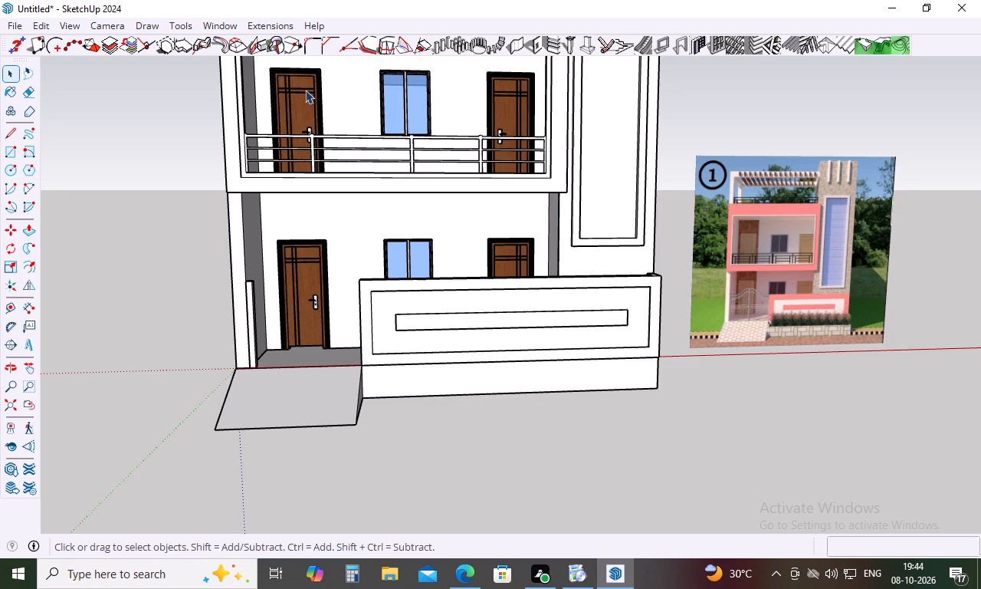
Open 3D Warehouse to look for further content for the house.
click(274, 25)
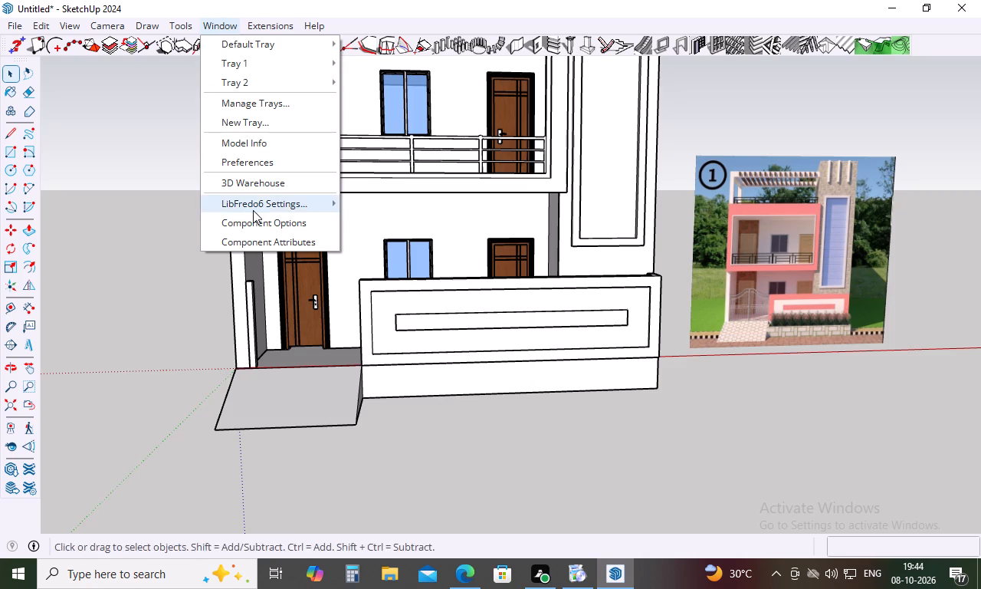
click(261, 183)
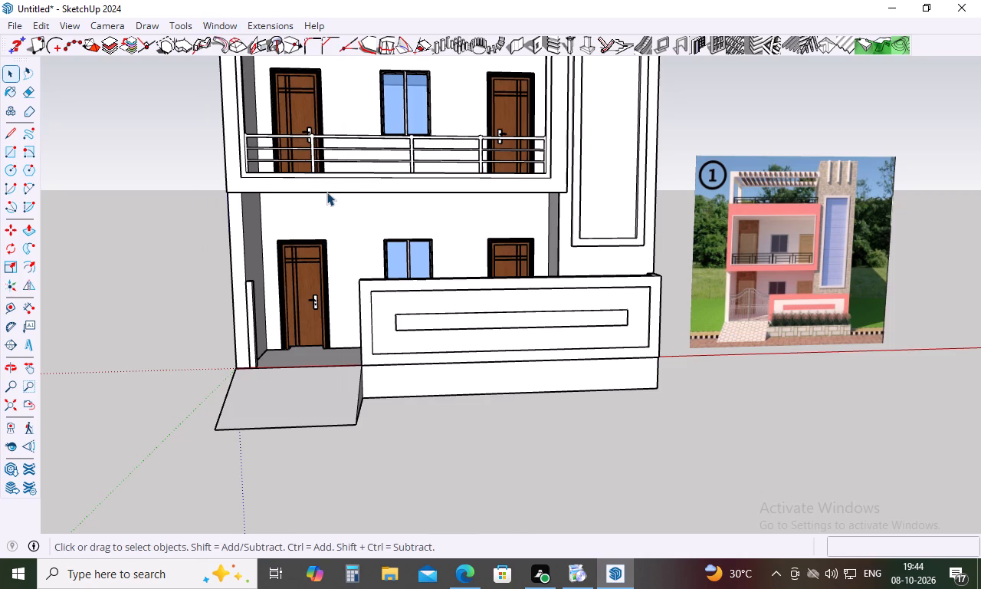
scroll(326, 192, down, 8)
middle_drag(334, 192, 251, 263)
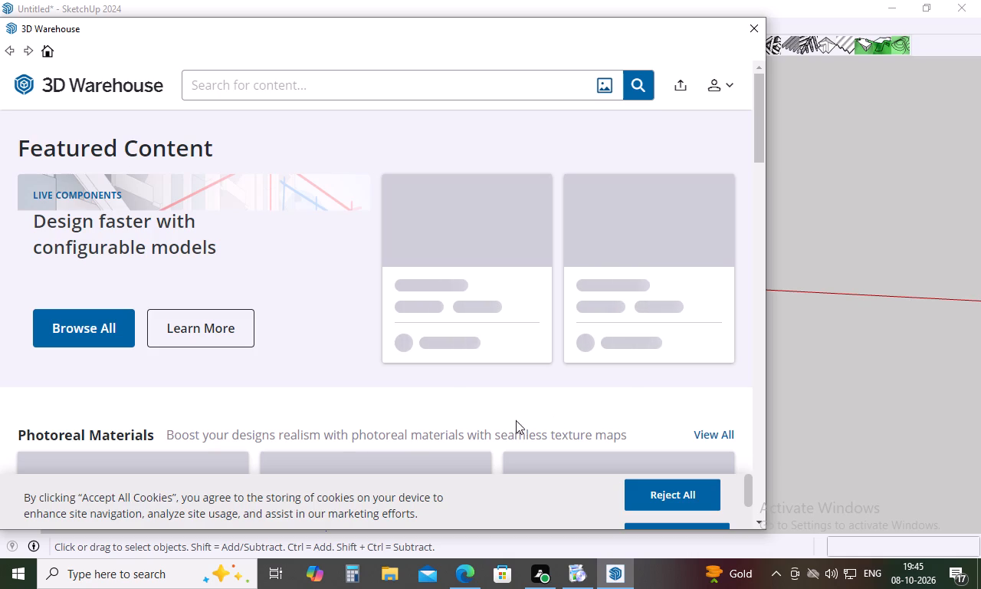
Agree to the updated 3D Warehouse Terms of Use, leaving the optional age confirmation unticked, and continue.
scroll(415, 308, down, 10)
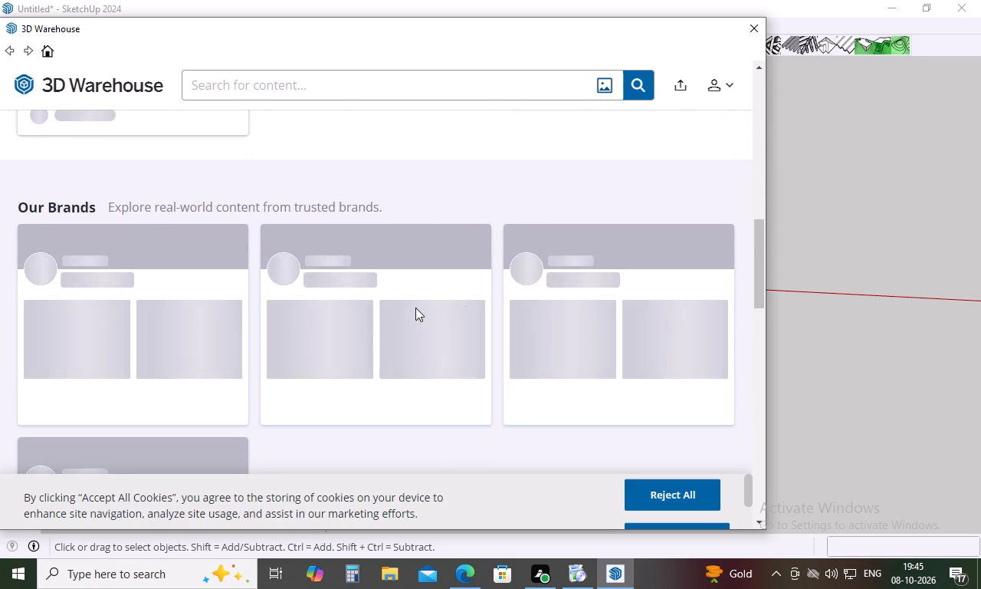
scroll(415, 308, down, 9)
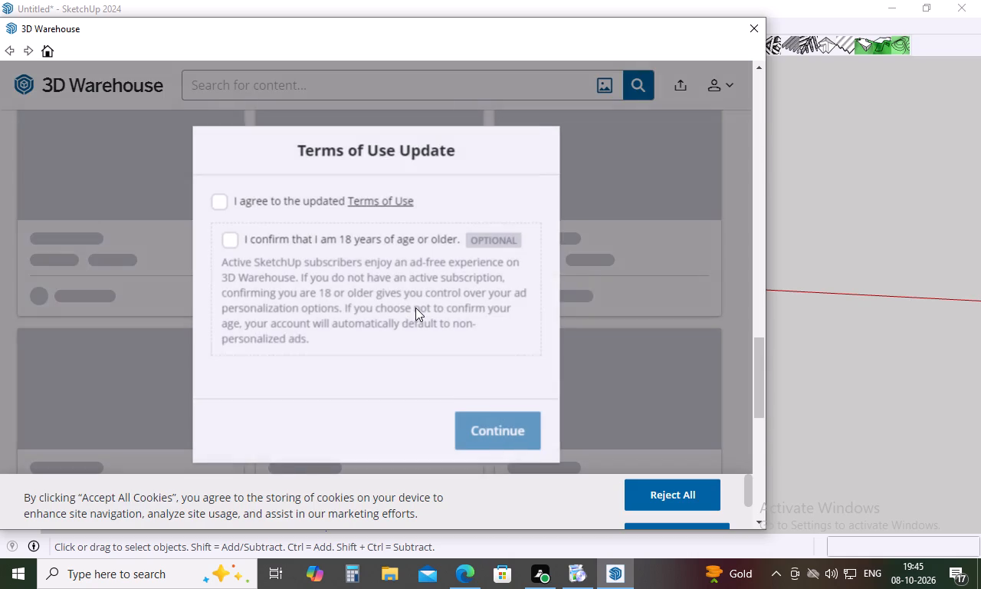
scroll(415, 308, up, 18)
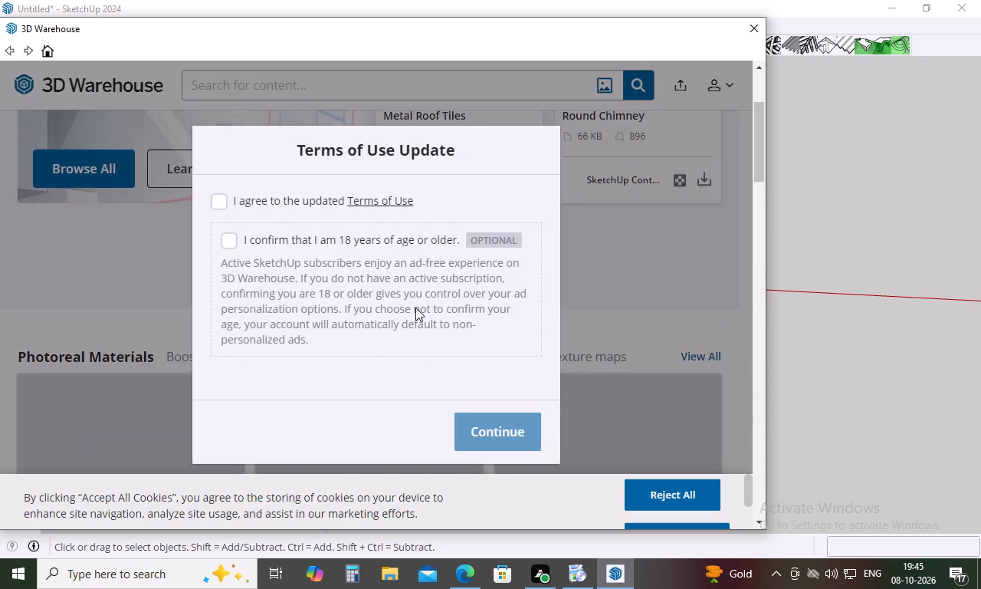
scroll(416, 308, up, 4)
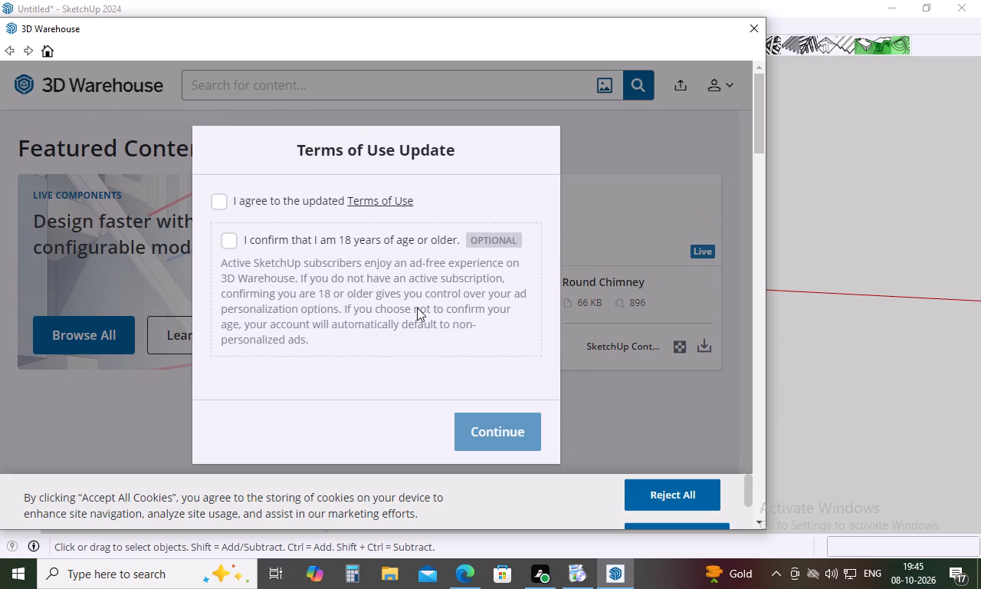
click(220, 195)
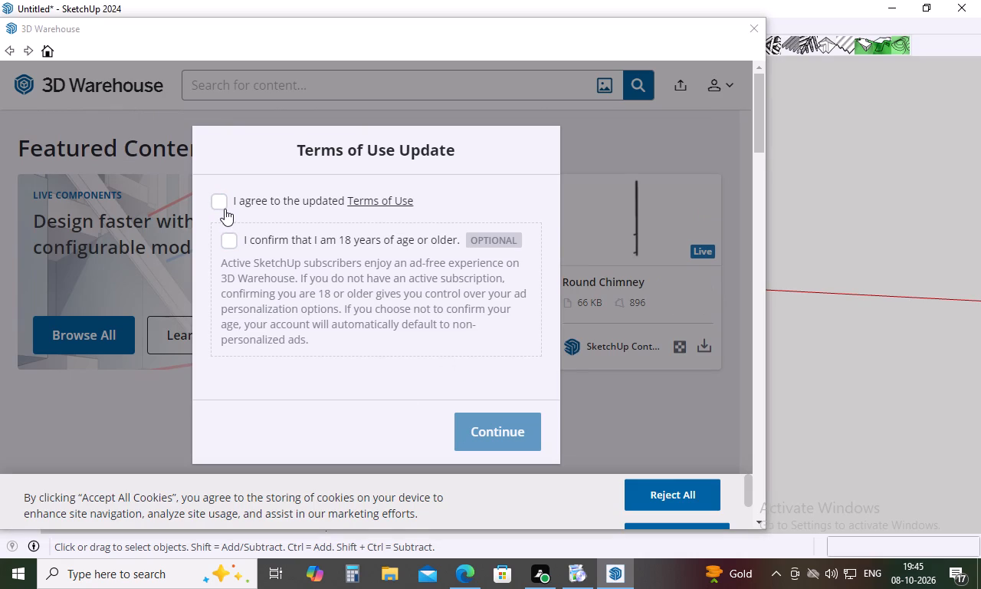
click(223, 206)
click(513, 426)
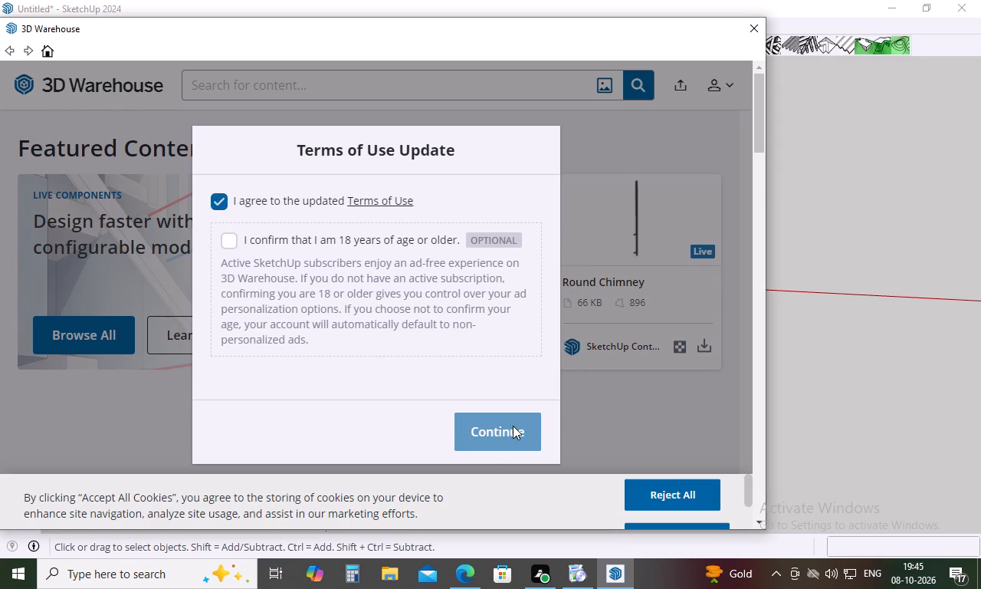
click(513, 426)
click(513, 426)
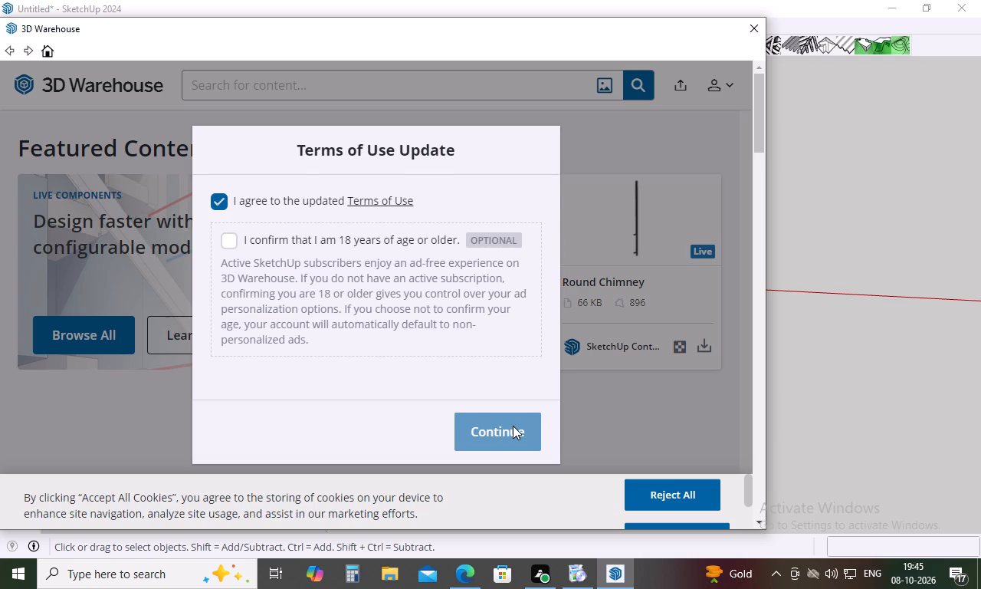
click(513, 426)
Search 3D Warehouse for "MAIN GATE".
scroll(539, 373, down, 4)
scroll(539, 373, up, 5)
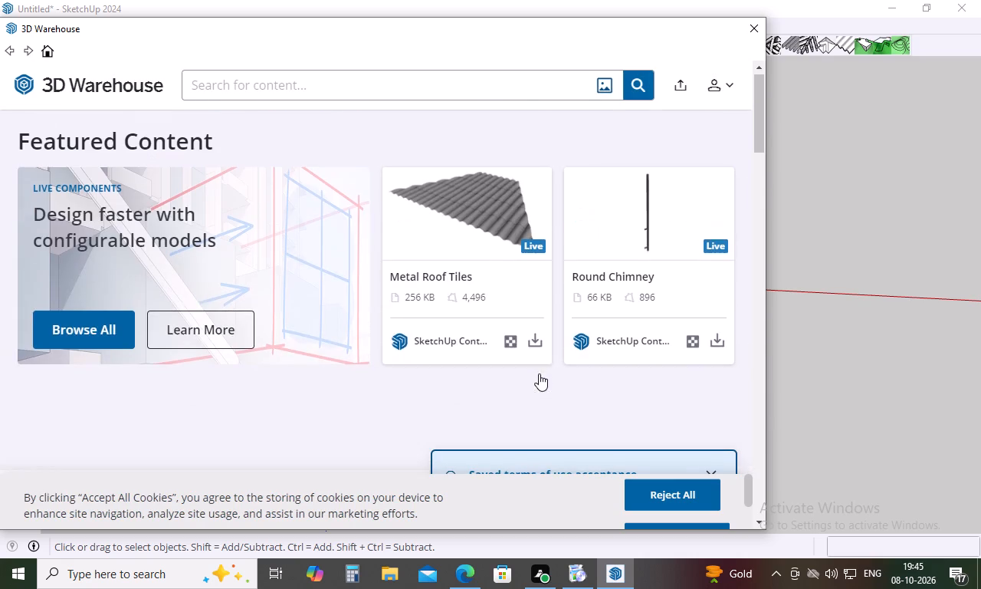
scroll(539, 373, up, 4)
click(538, 96)
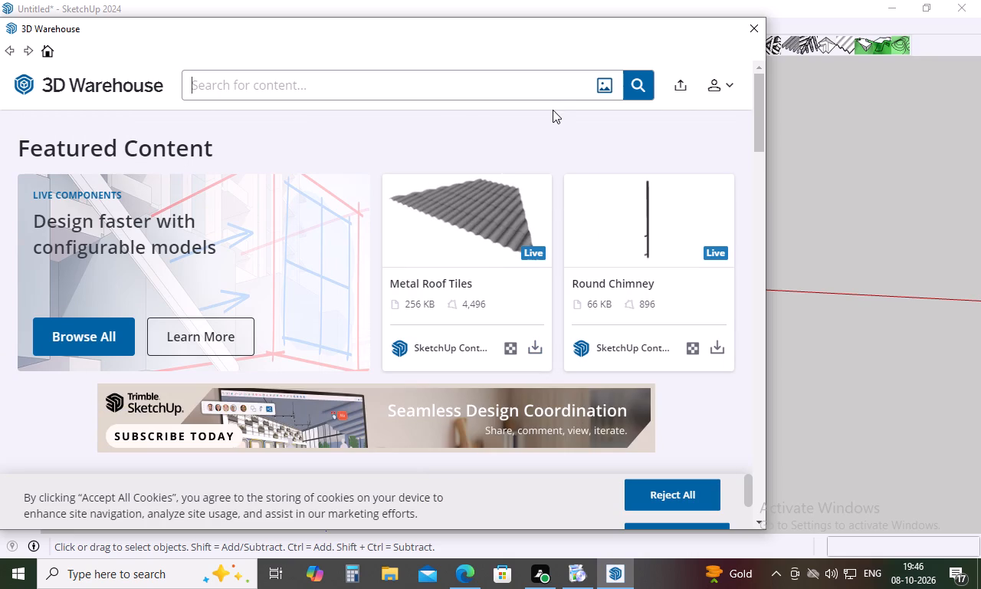
text(GATR)
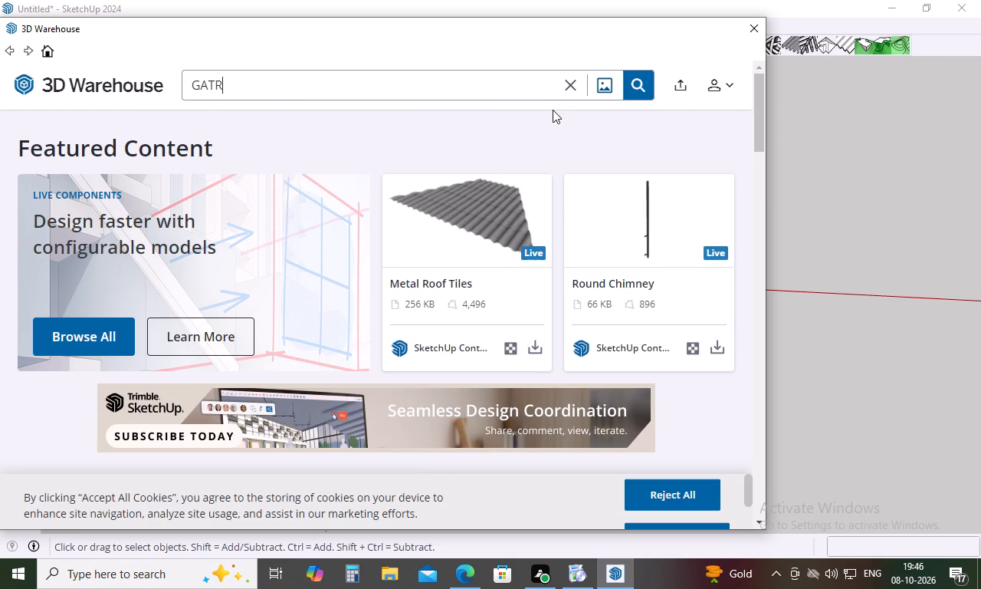
key(BackSpace)
key(BackSpace)
key(BackSpace)
key(BackSpace)
key(comma)
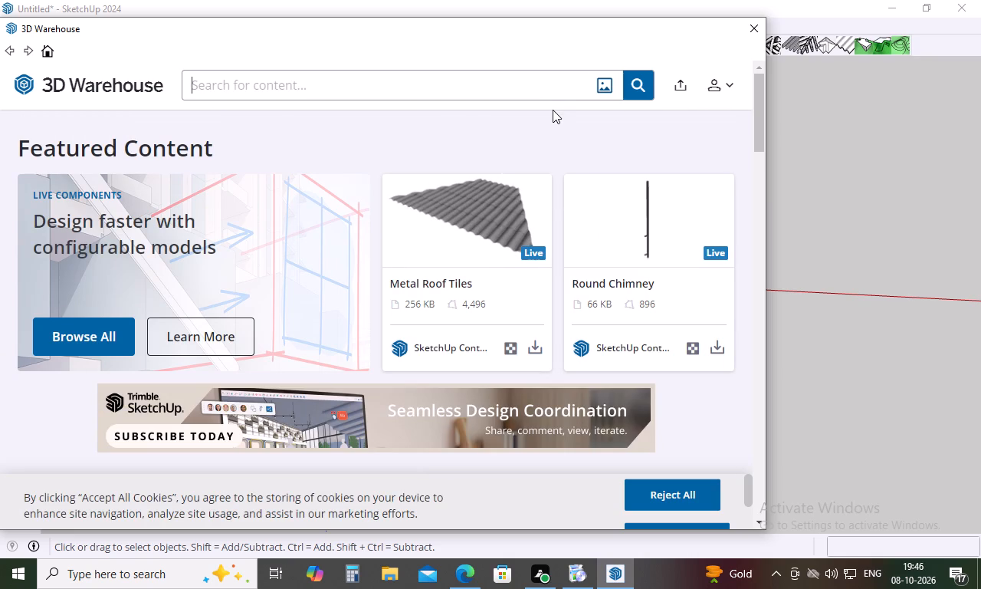
key(BackSpace)
key(m)
text(AIN GATE)
key(Return)
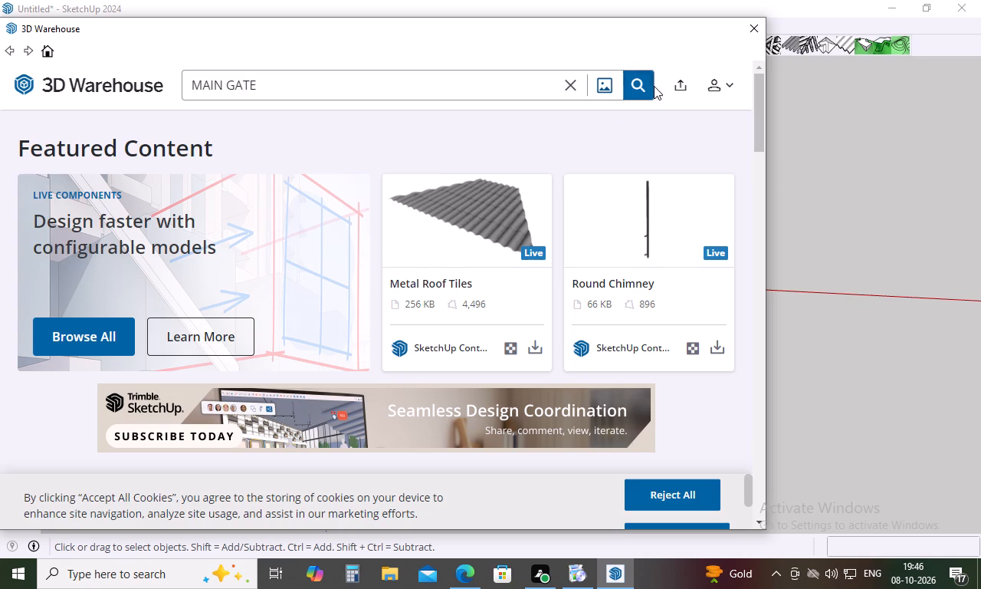
click(648, 87)
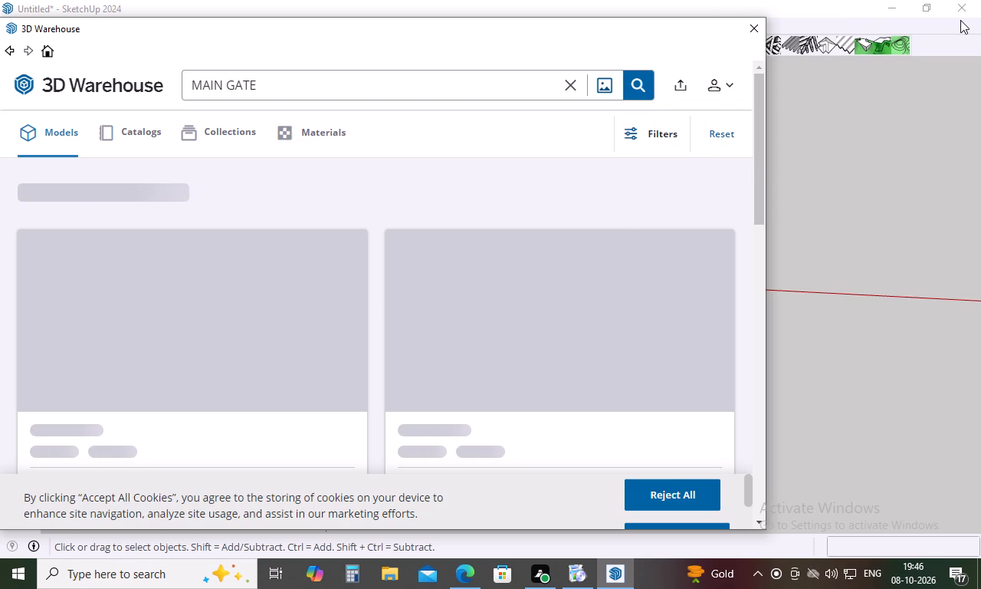
Accept all cookies on the 3D Warehouse results page.
scroll(583, 236, down, 4)
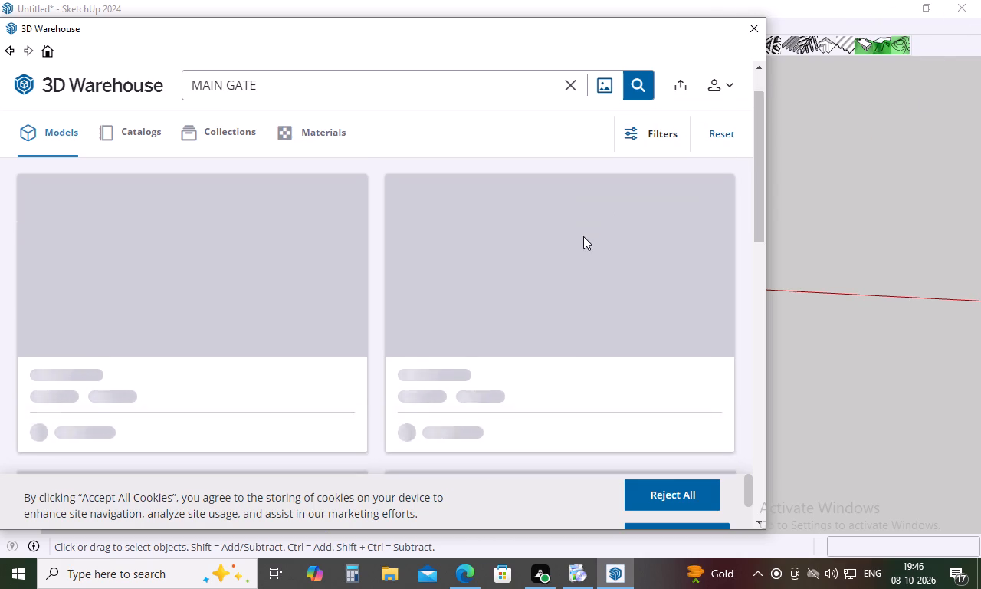
scroll(583, 236, down, 19)
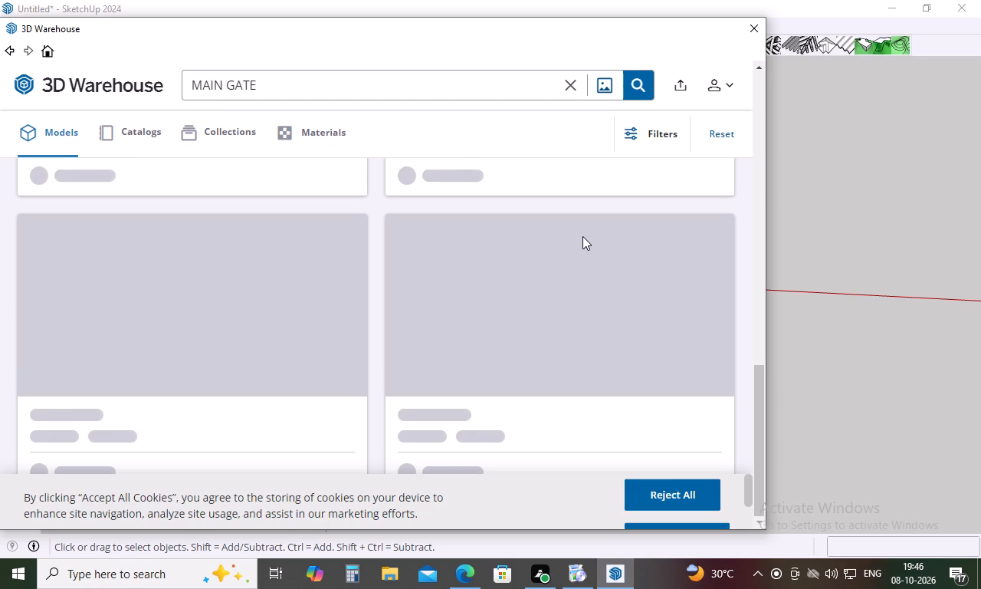
scroll(582, 236, up, 6)
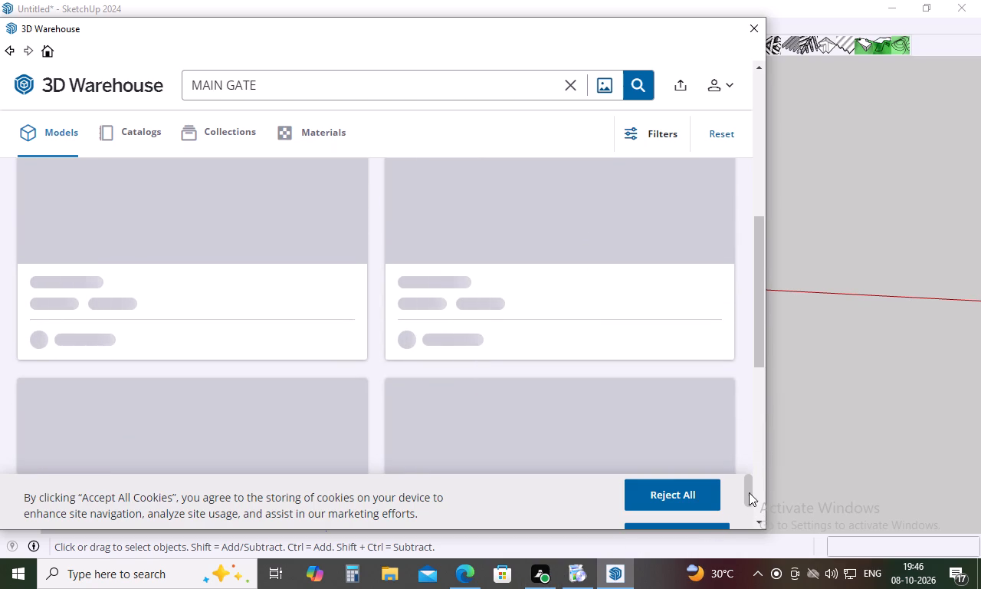
drag(749, 492, 741, 527)
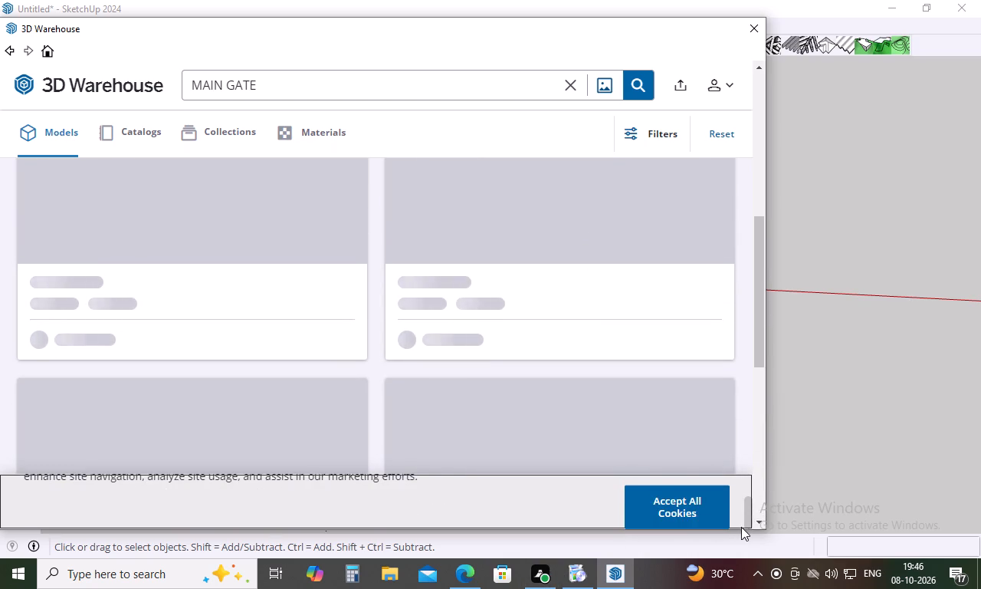
drag(741, 527, 740, 503)
click(701, 521)
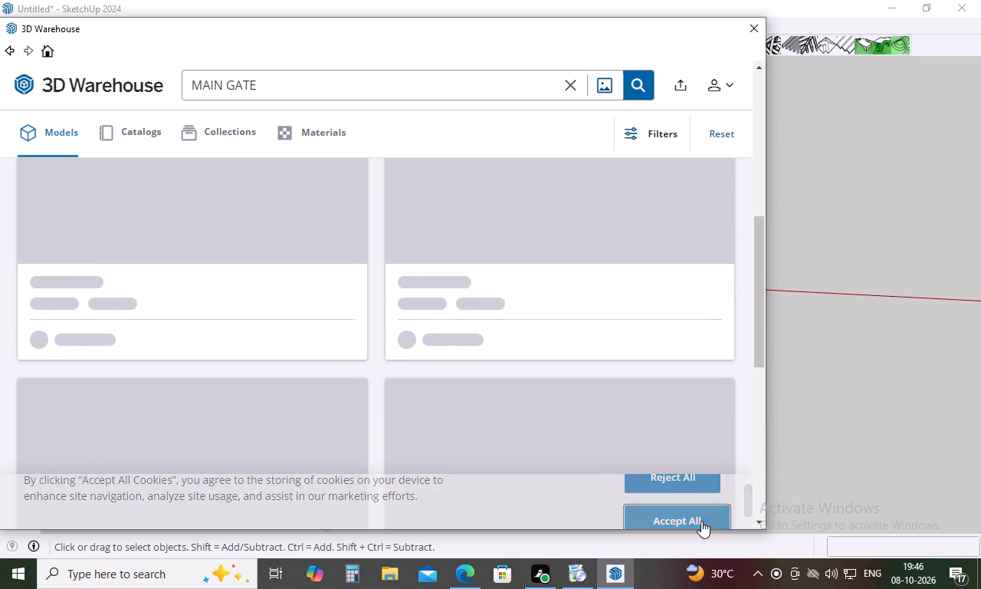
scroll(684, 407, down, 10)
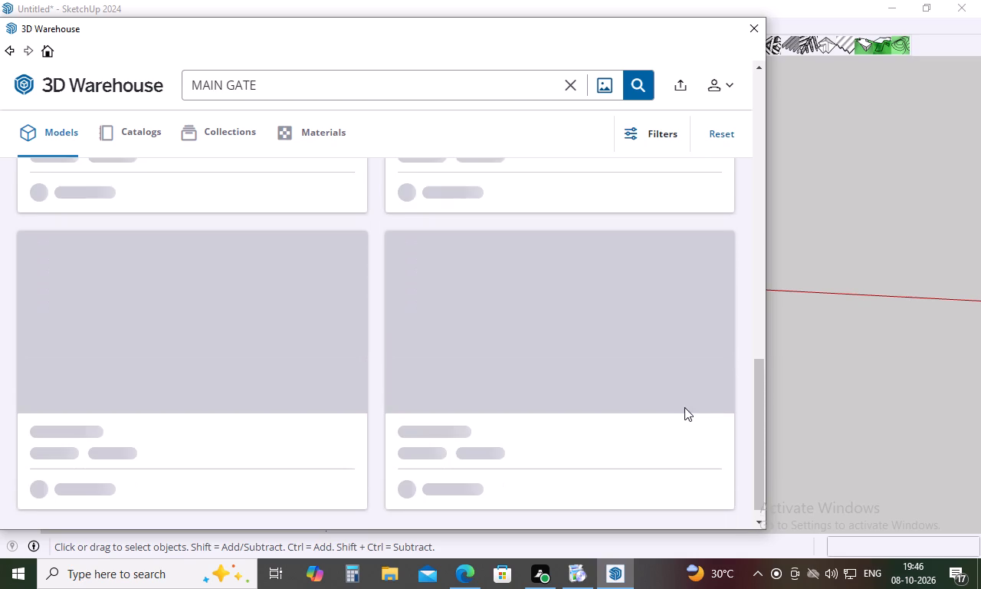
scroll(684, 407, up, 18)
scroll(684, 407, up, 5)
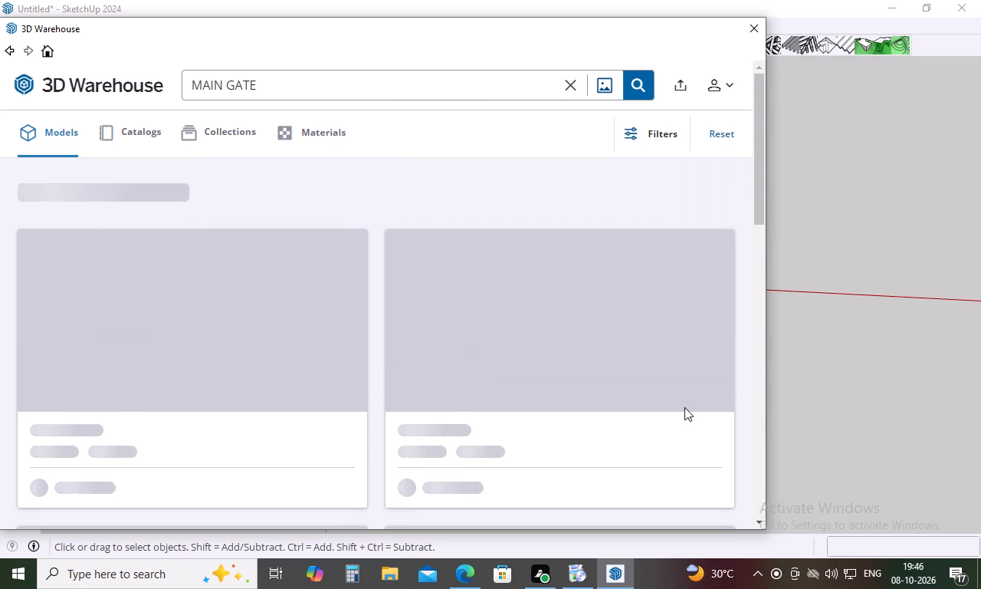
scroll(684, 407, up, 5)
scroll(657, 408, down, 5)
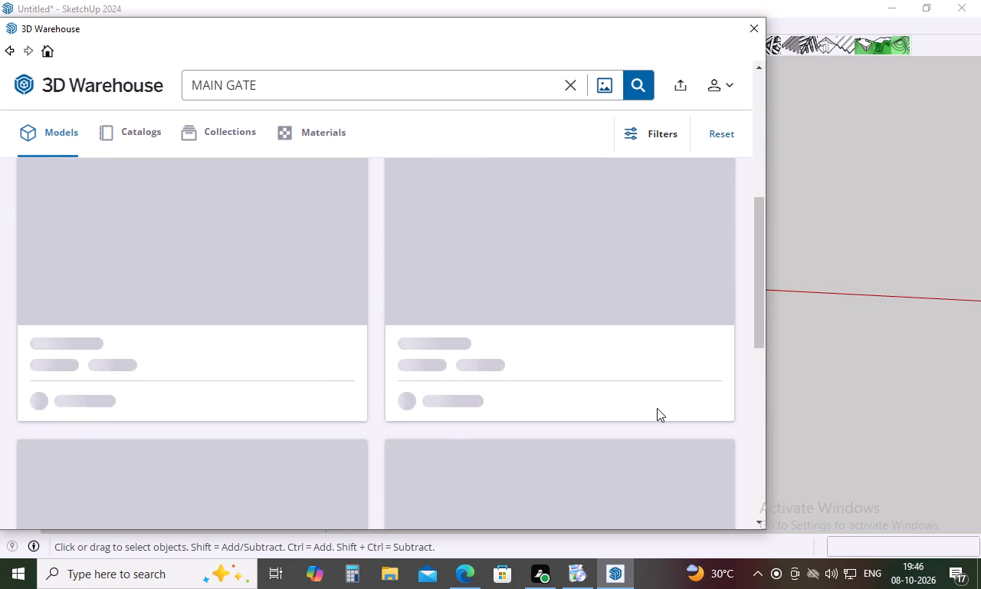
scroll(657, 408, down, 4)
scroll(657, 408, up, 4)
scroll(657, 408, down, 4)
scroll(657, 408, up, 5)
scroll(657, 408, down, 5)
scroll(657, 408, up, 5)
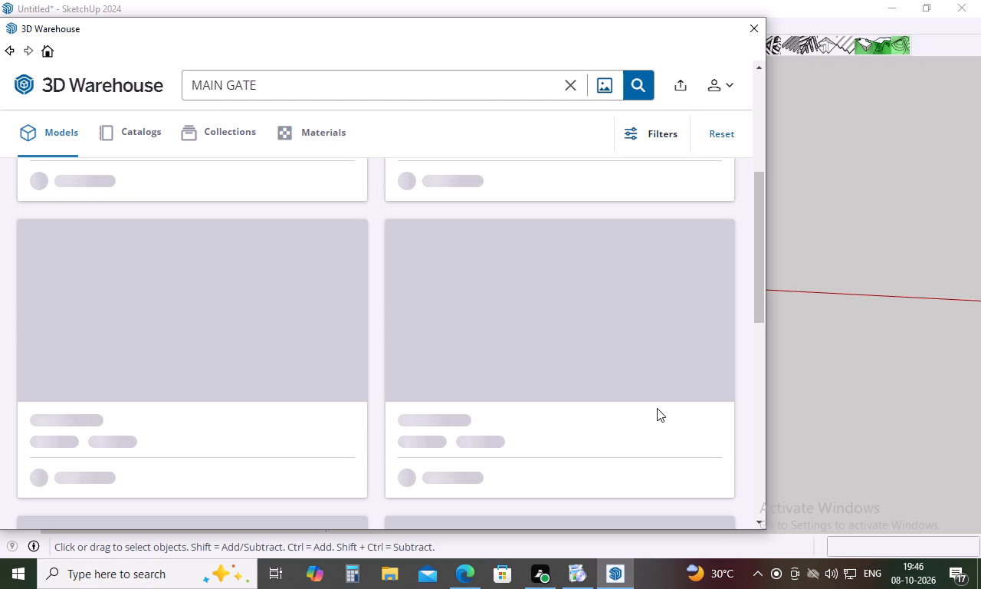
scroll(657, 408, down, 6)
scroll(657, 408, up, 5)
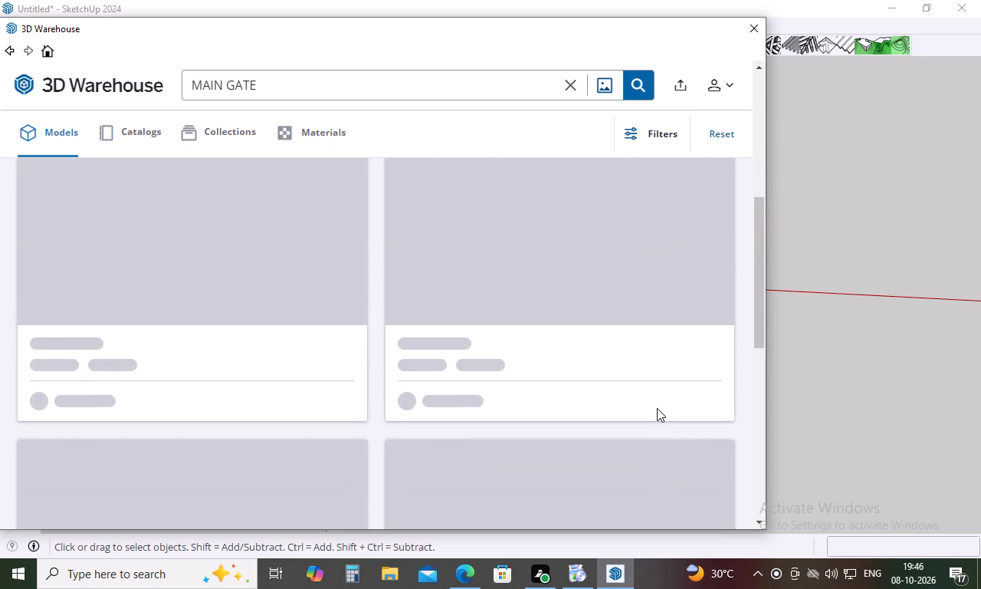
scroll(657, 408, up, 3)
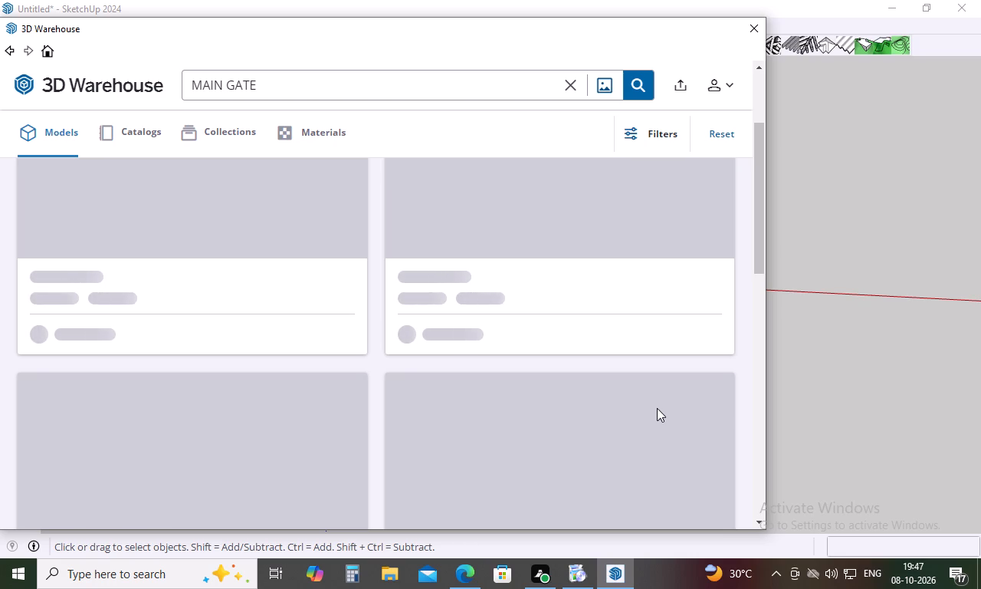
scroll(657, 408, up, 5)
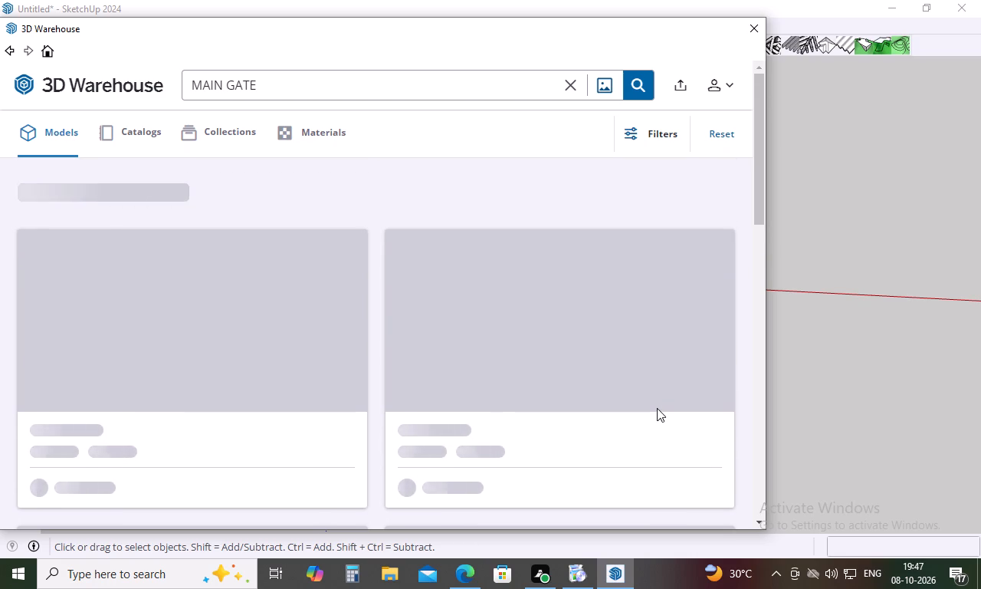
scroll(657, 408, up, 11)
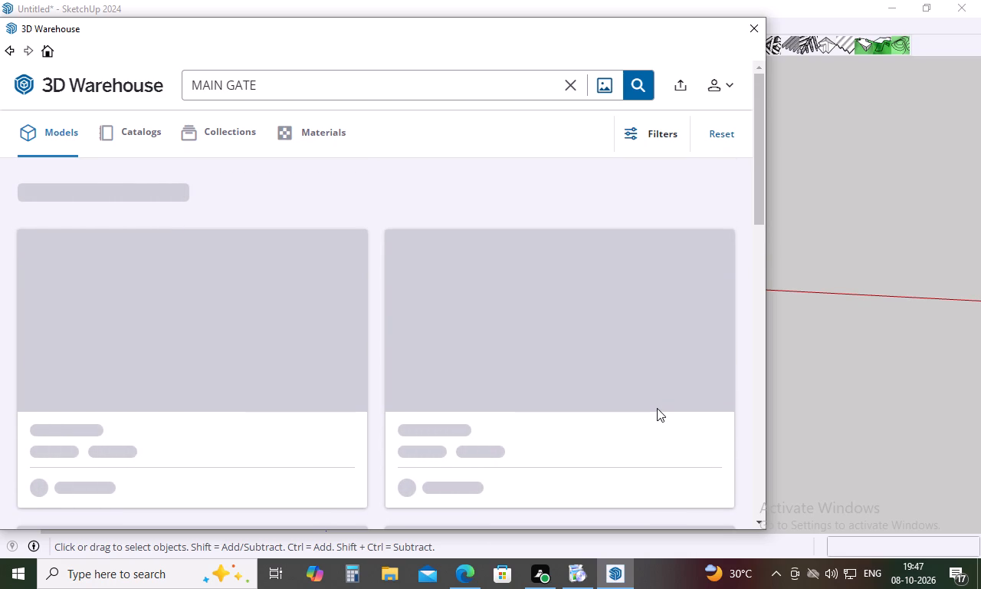
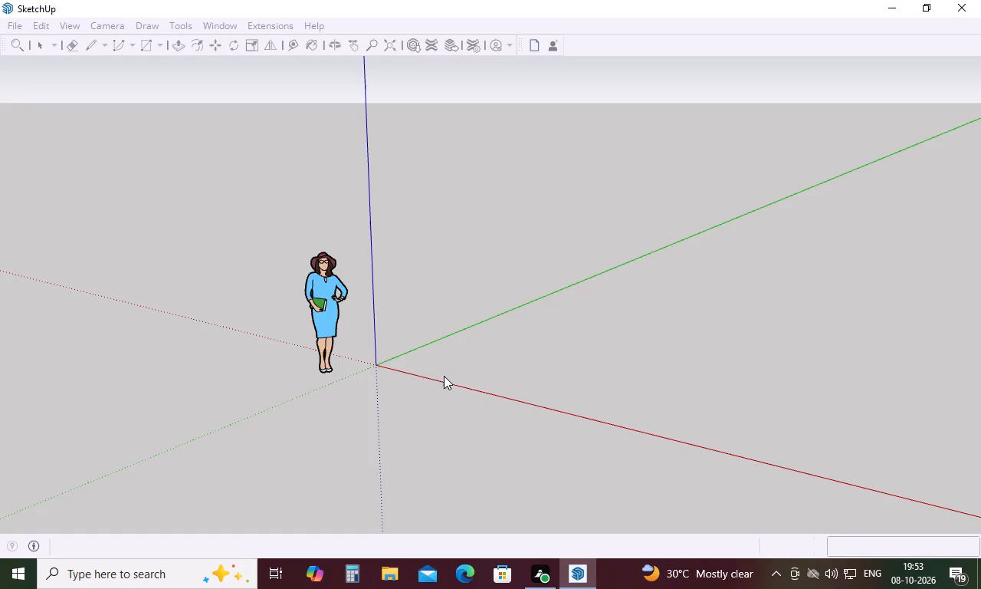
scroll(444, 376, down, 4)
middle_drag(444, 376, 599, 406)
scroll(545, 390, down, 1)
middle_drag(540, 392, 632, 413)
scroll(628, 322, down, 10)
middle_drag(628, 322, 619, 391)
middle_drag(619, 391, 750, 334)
Close the SketchUp window showing the empty model with only the default scale figure.
click(956, 0)
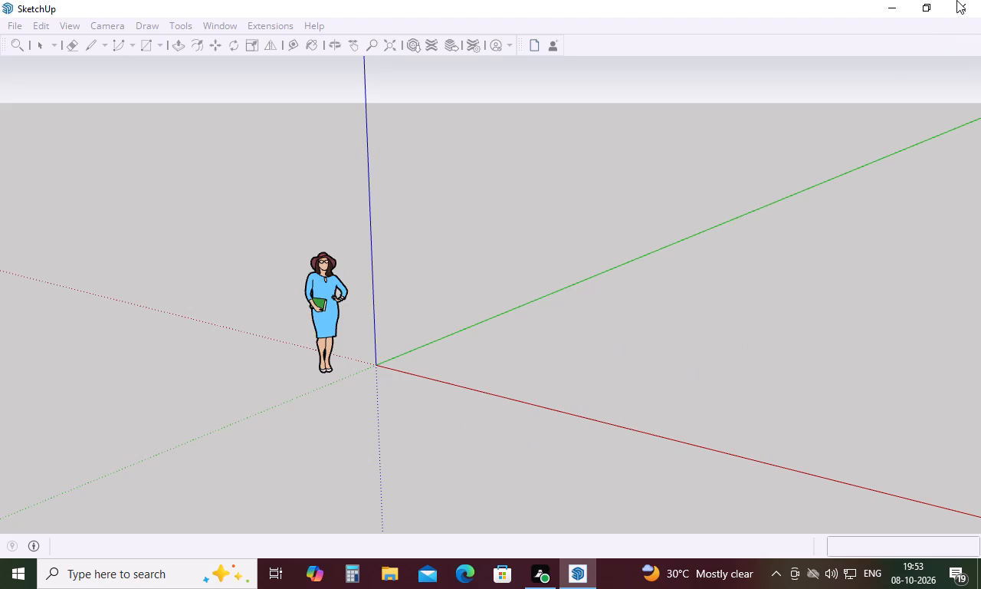
triple_click(963, 4)
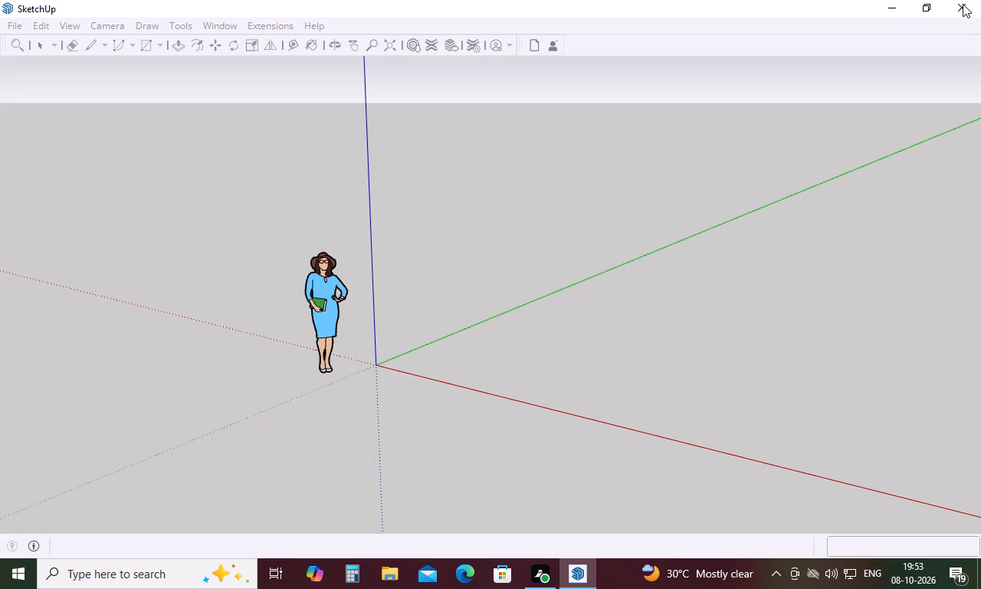
click(962, 3)
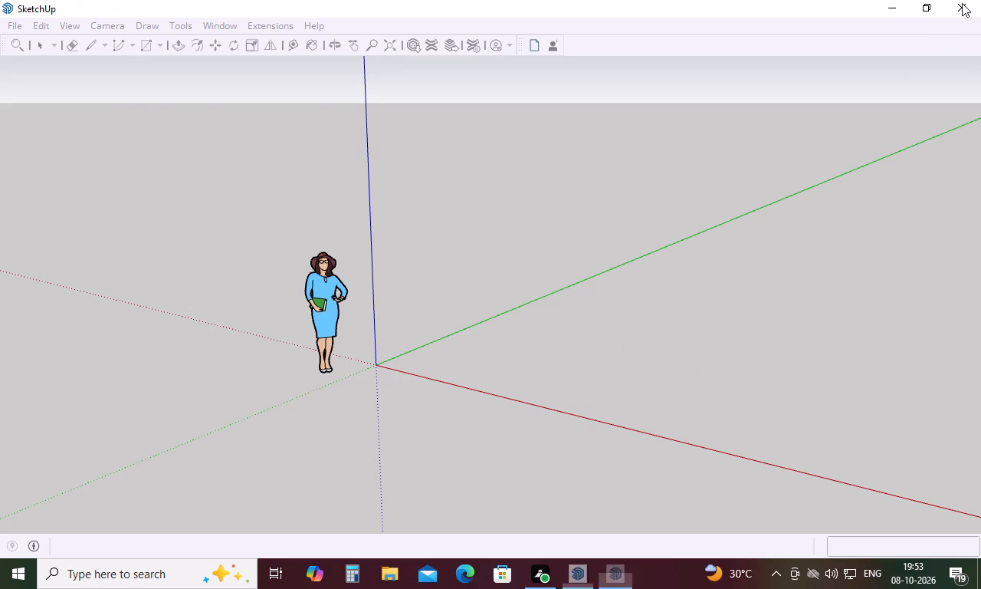
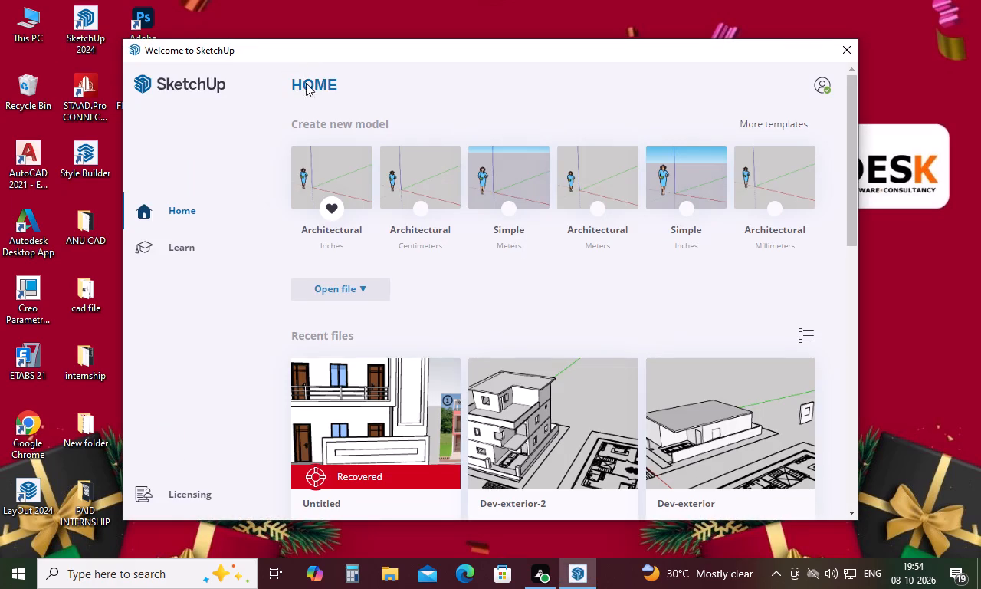
Open the recovered "Untitled" house model from the recent files.
double_click(381, 413)
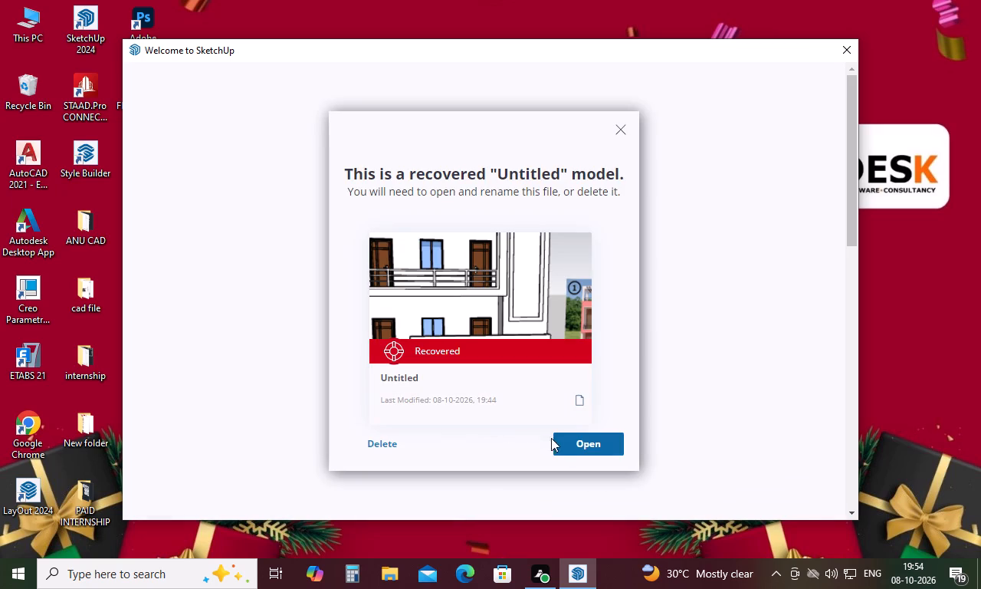
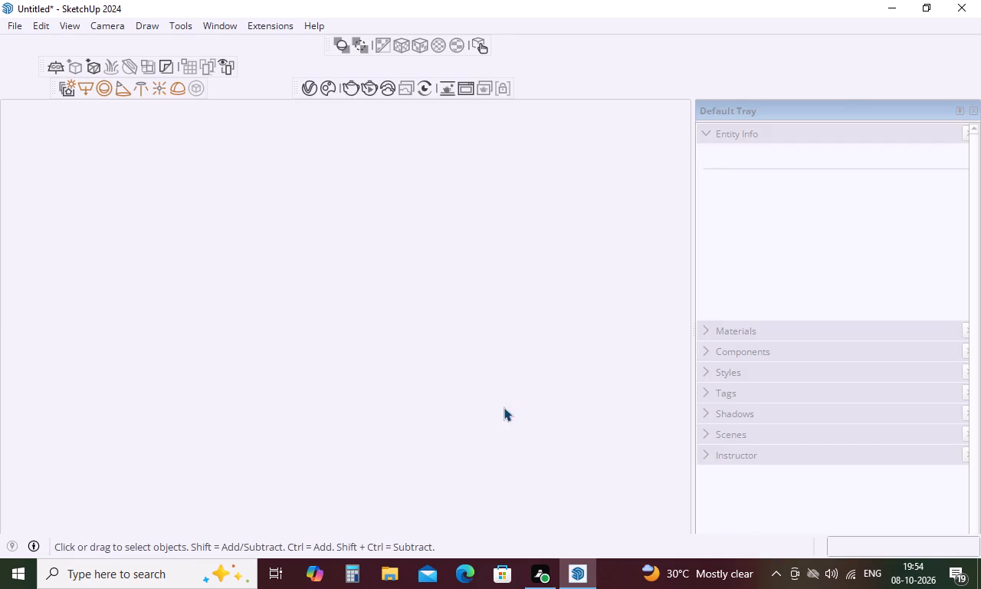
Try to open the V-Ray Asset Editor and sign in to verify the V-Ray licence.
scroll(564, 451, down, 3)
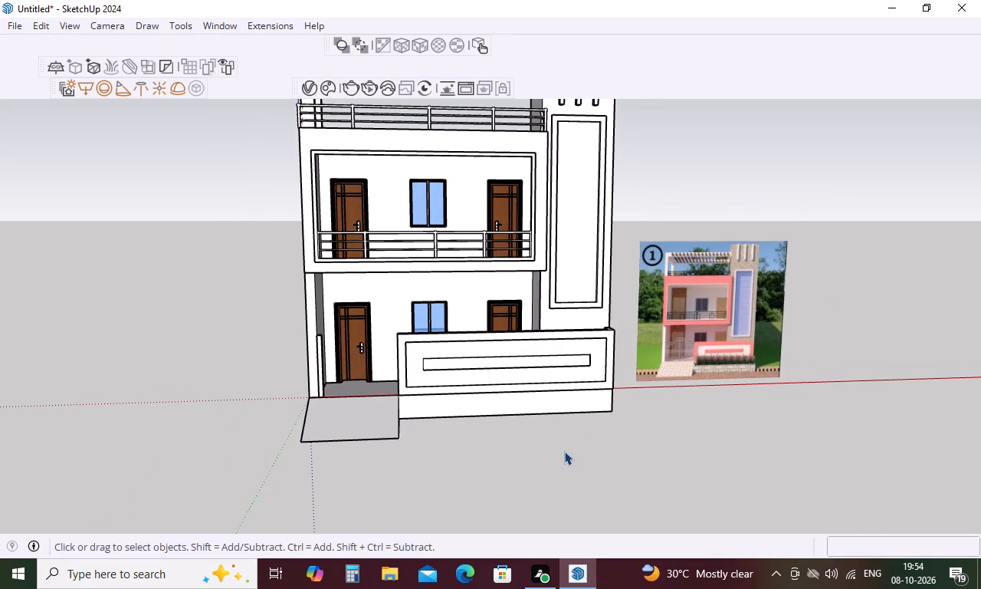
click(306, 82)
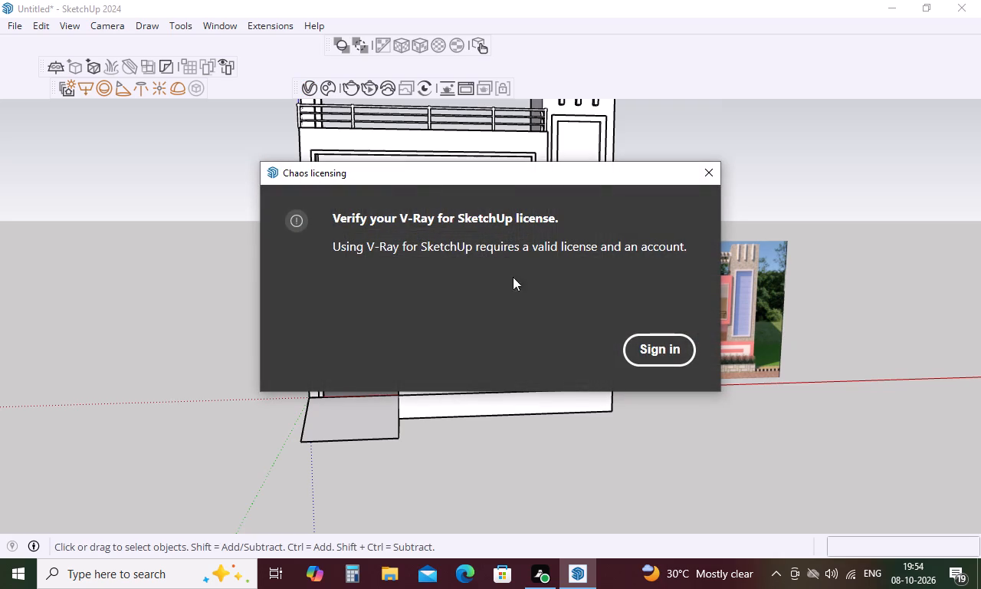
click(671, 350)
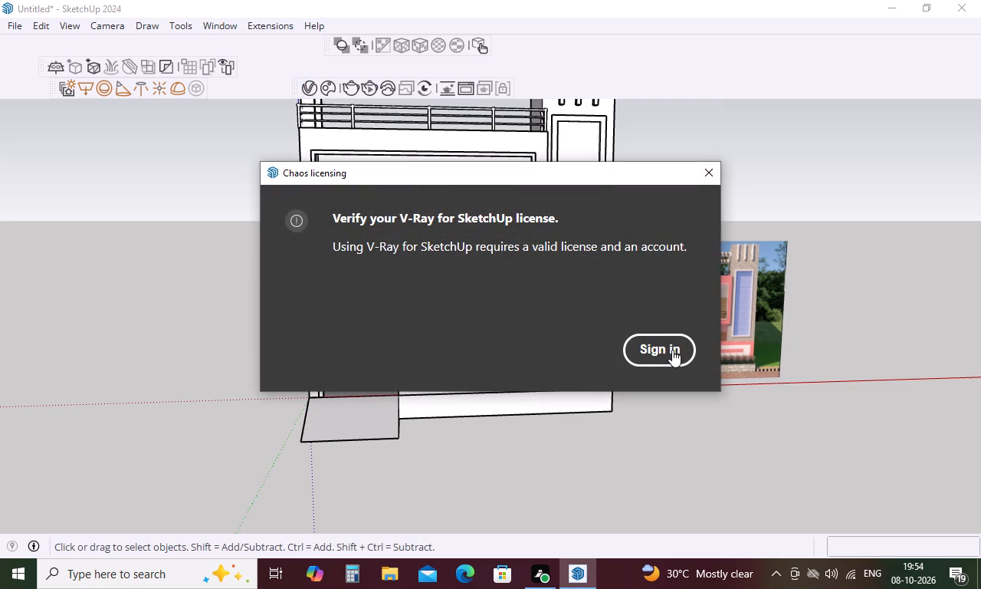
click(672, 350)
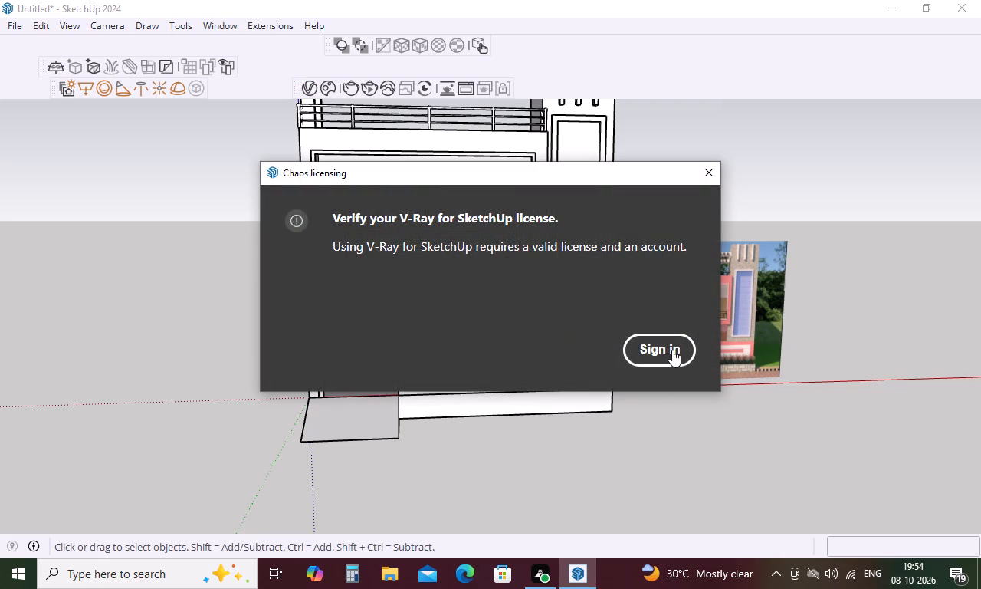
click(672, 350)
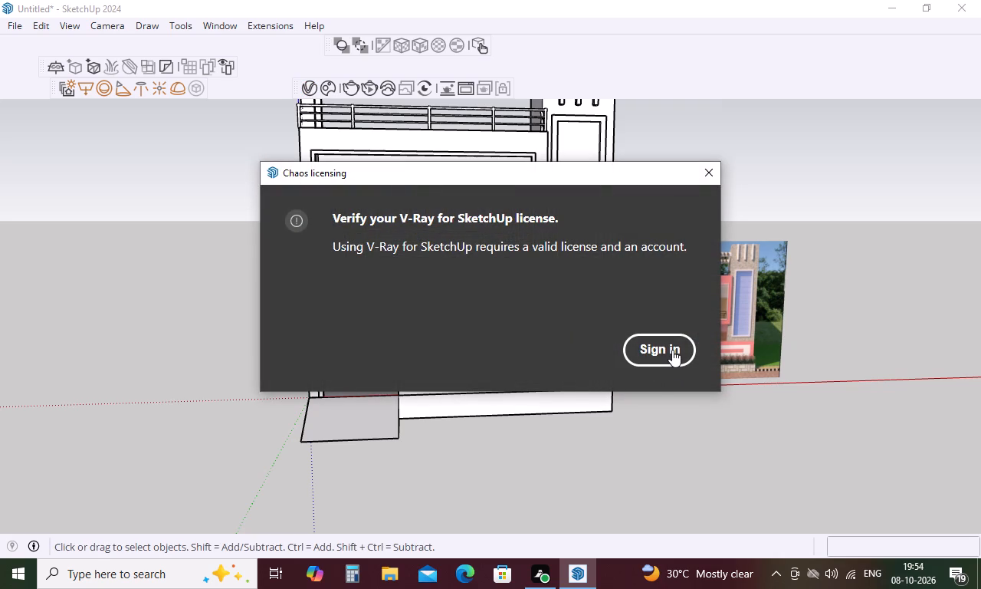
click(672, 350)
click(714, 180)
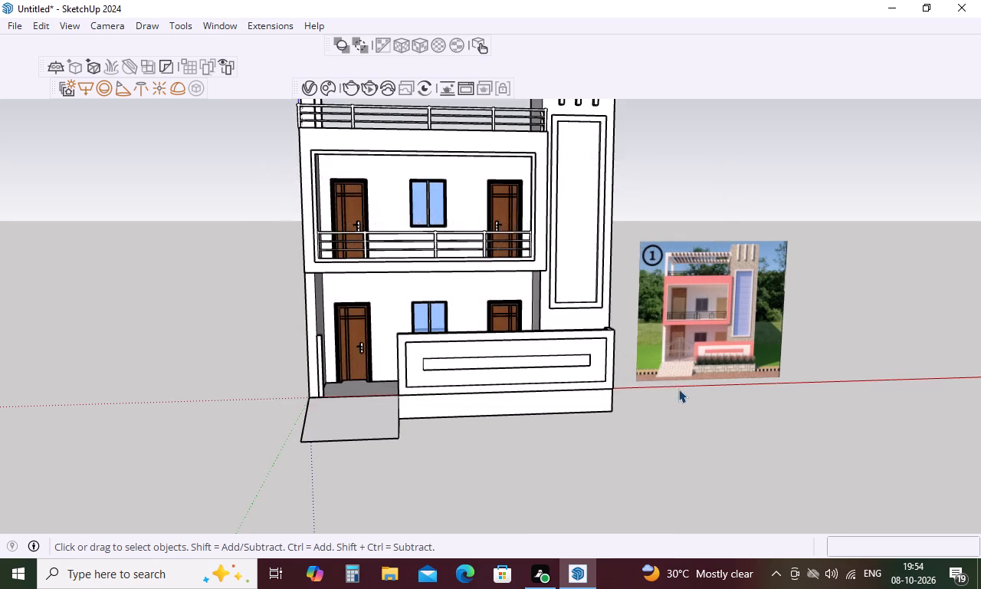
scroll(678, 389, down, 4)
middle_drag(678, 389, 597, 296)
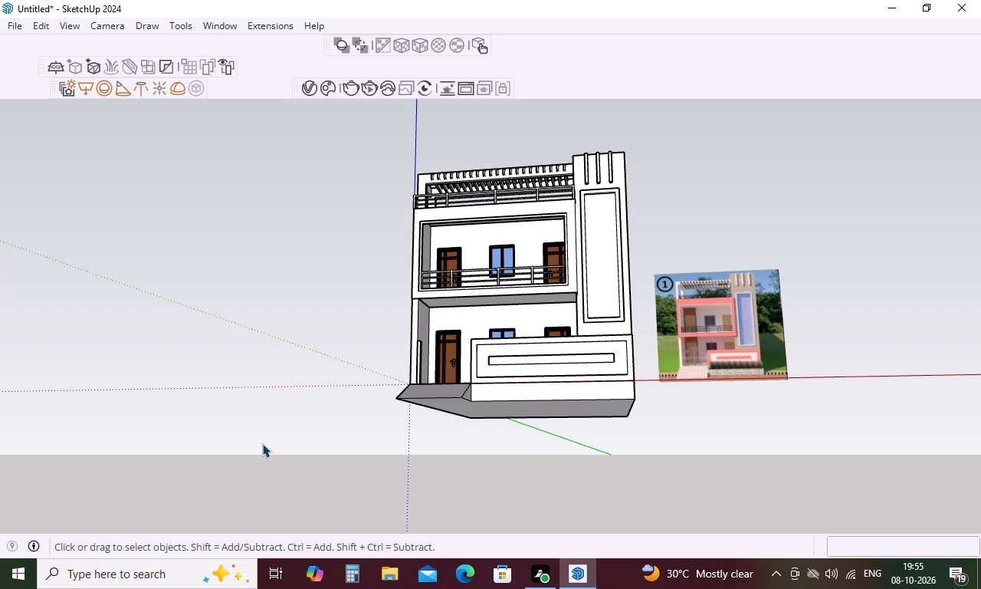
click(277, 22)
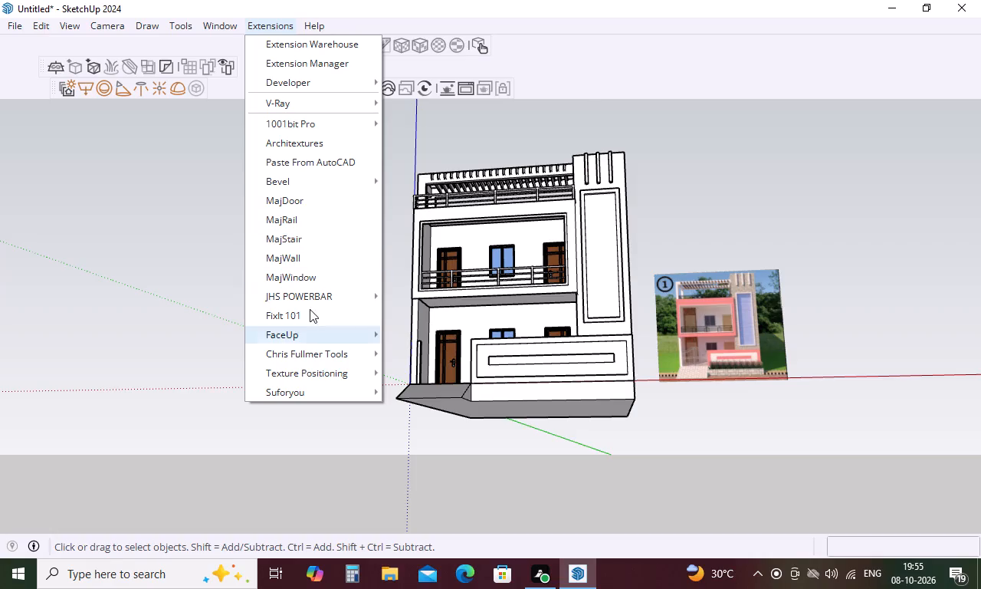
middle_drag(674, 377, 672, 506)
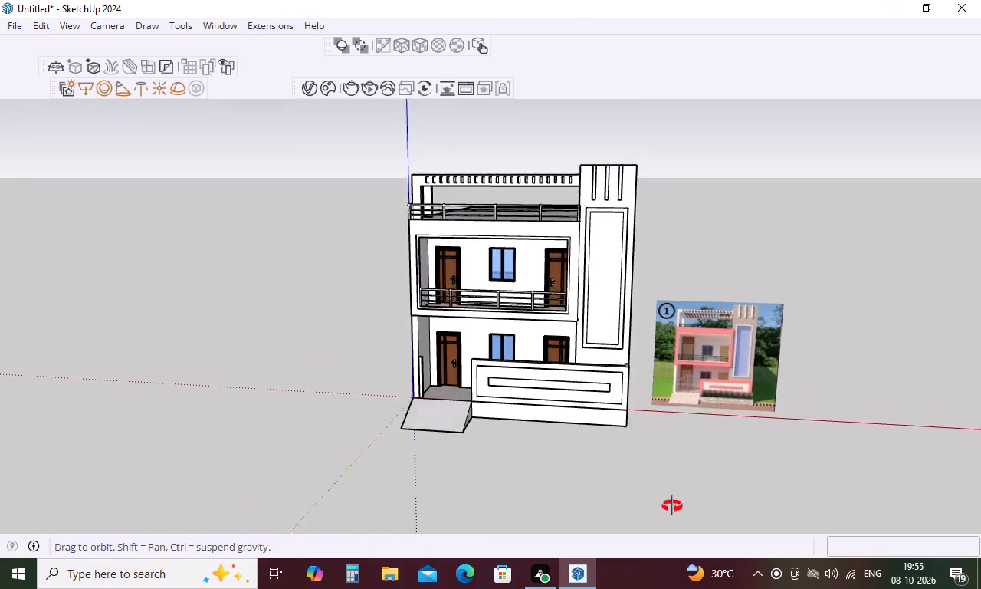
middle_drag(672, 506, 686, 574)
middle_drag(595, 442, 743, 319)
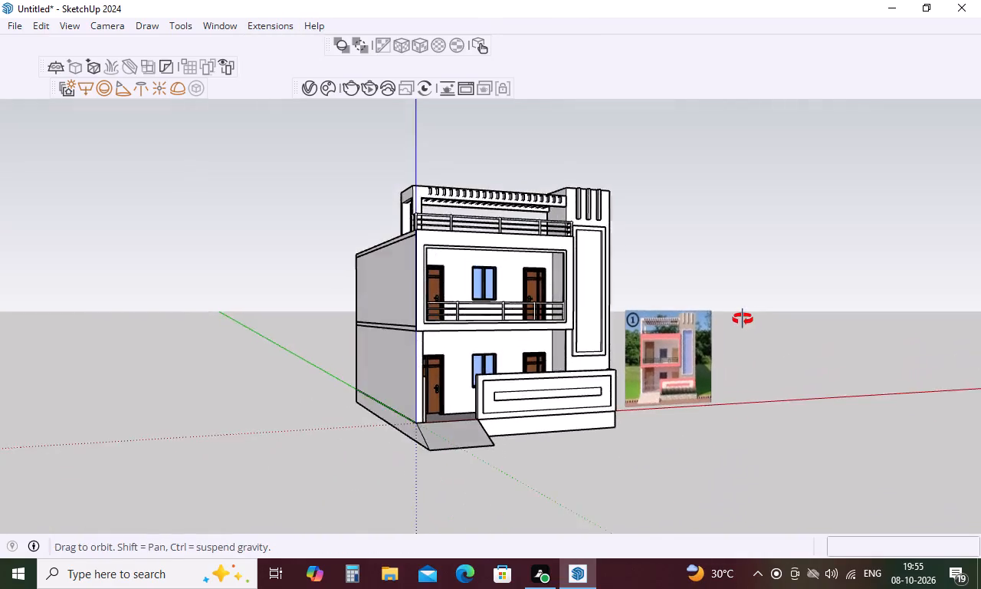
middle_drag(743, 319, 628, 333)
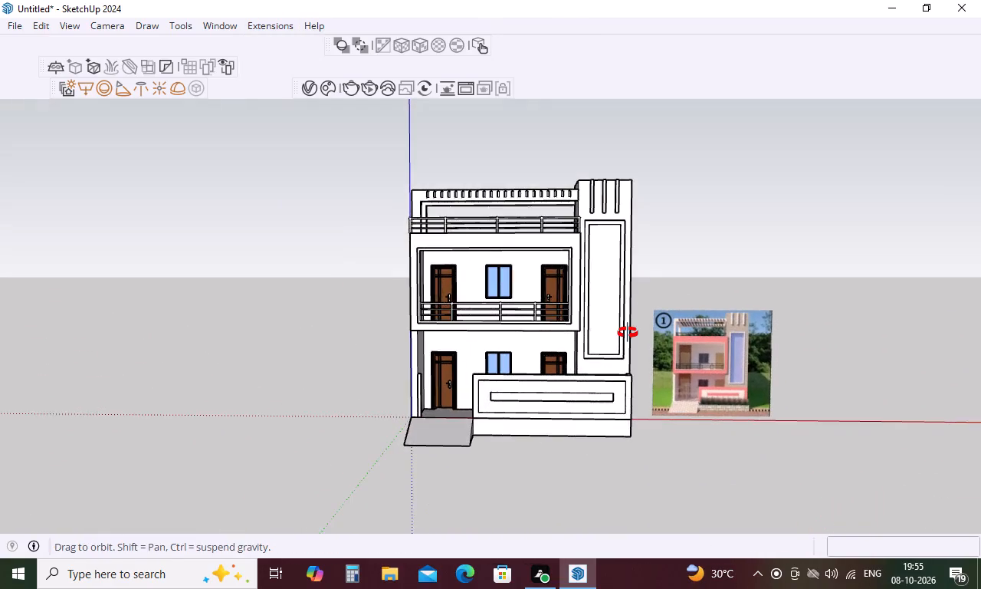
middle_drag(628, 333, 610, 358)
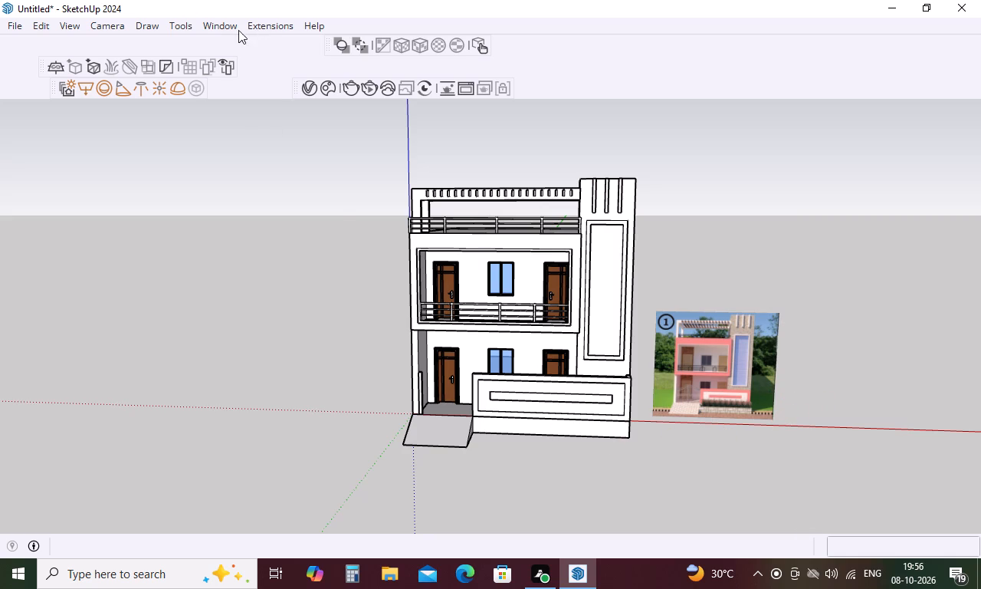
Search 3D Warehouse for "main gate" and dismiss the cookie notice.
click(217, 26)
click(258, 147)
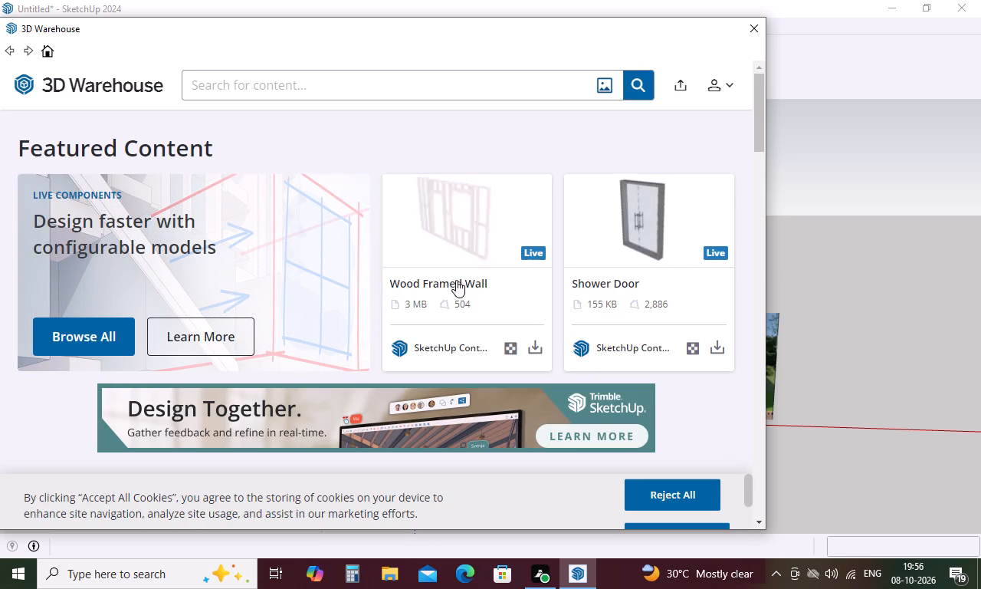
click(347, 92)
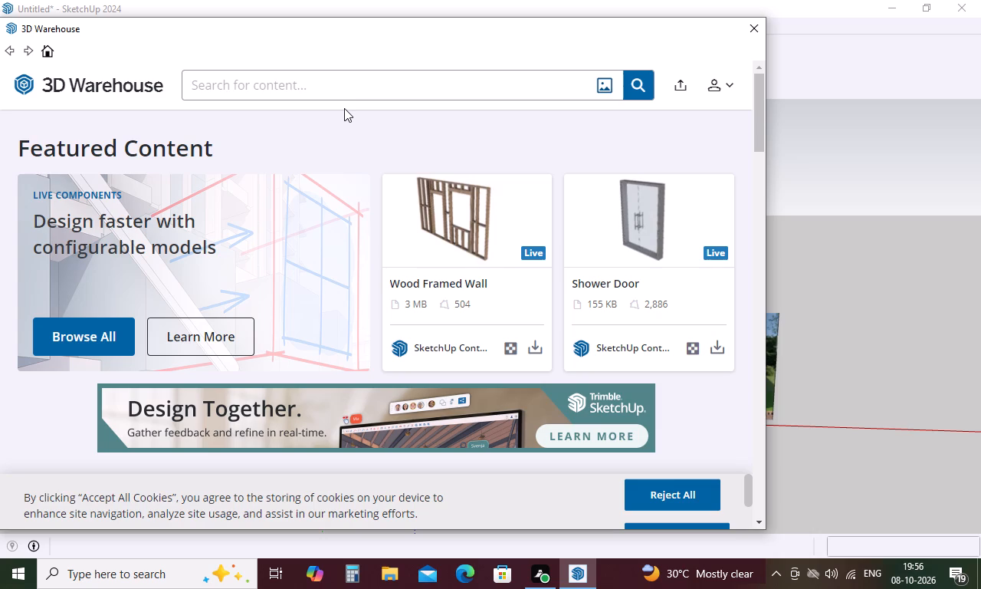
text(main gate)
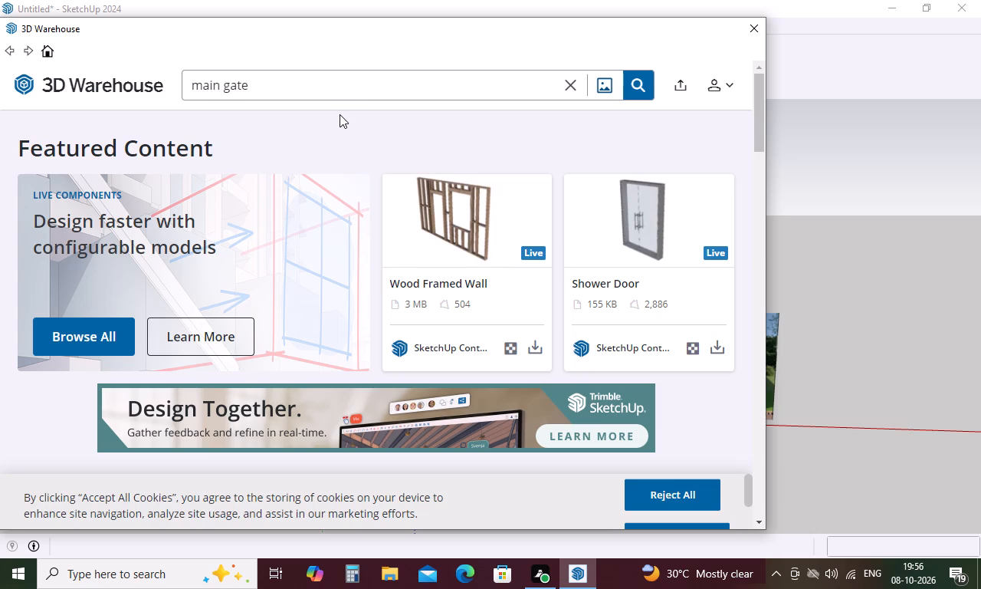
key(Return)
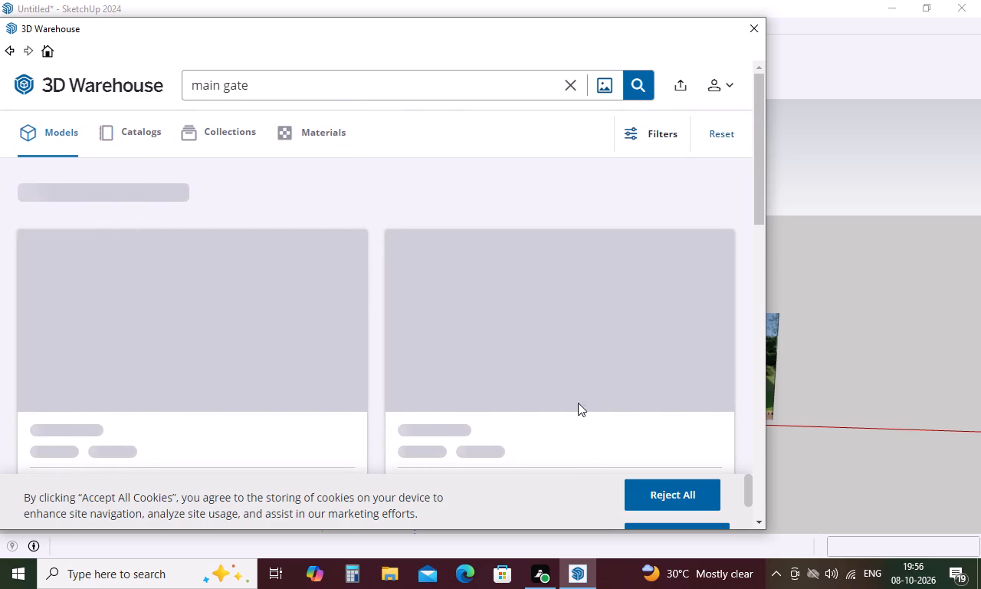
scroll(588, 472, down, 3)
drag(746, 491, 750, 520)
click(682, 510)
Browse the main gate models for an ornate double gate resembling the one in the reference image.
scroll(530, 427, down, 2)
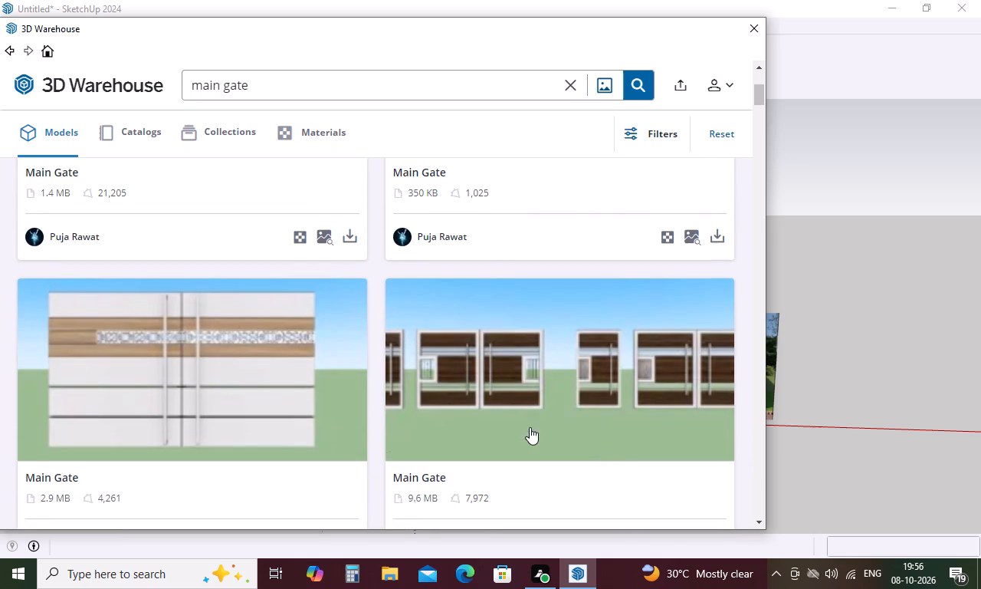
scroll(530, 427, down, 14)
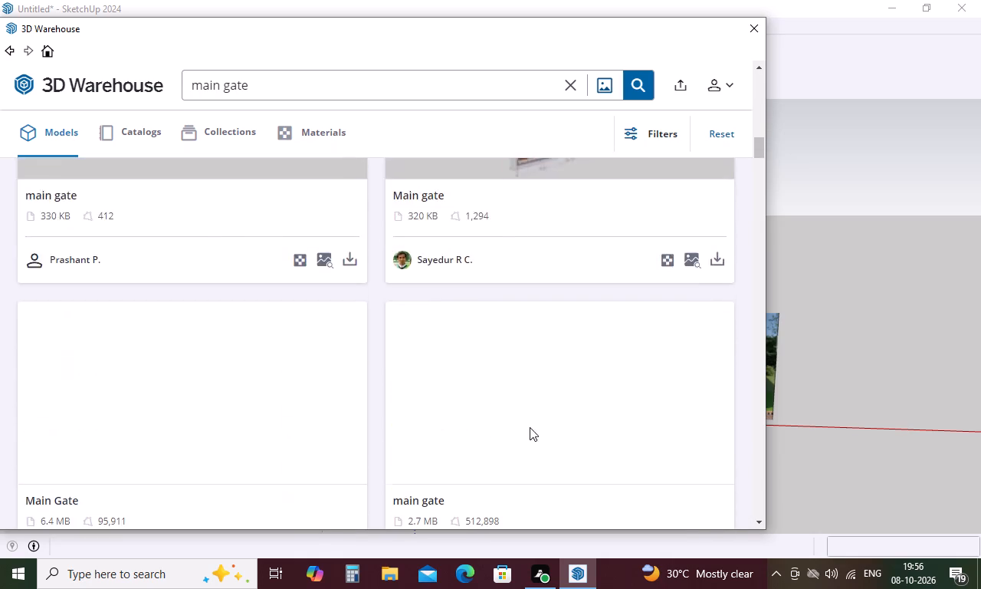
scroll(530, 427, down, 4)
scroll(530, 427, up, 5)
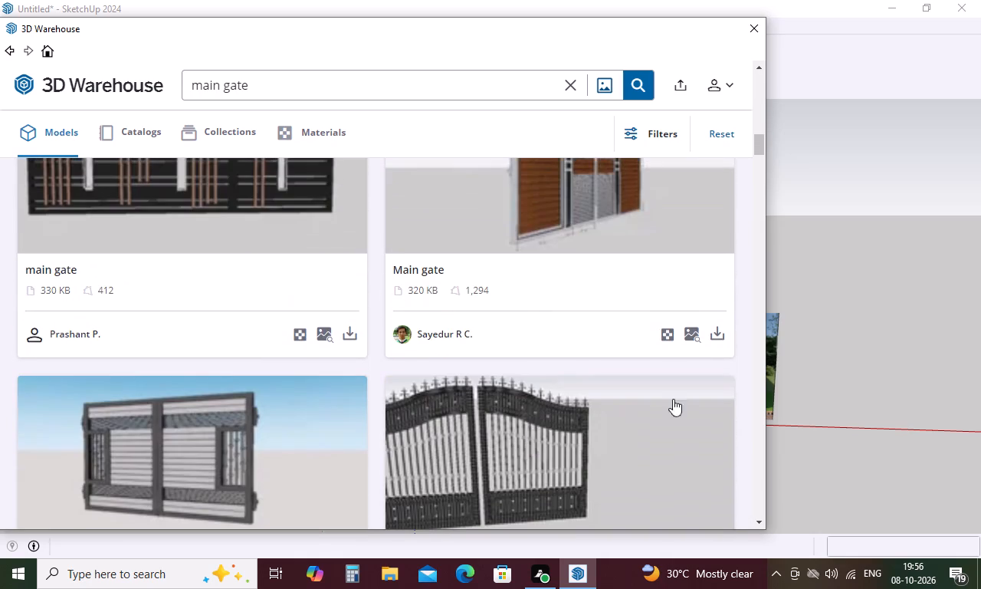
scroll(854, 352, down, 14)
scroll(822, 372, up, 5)
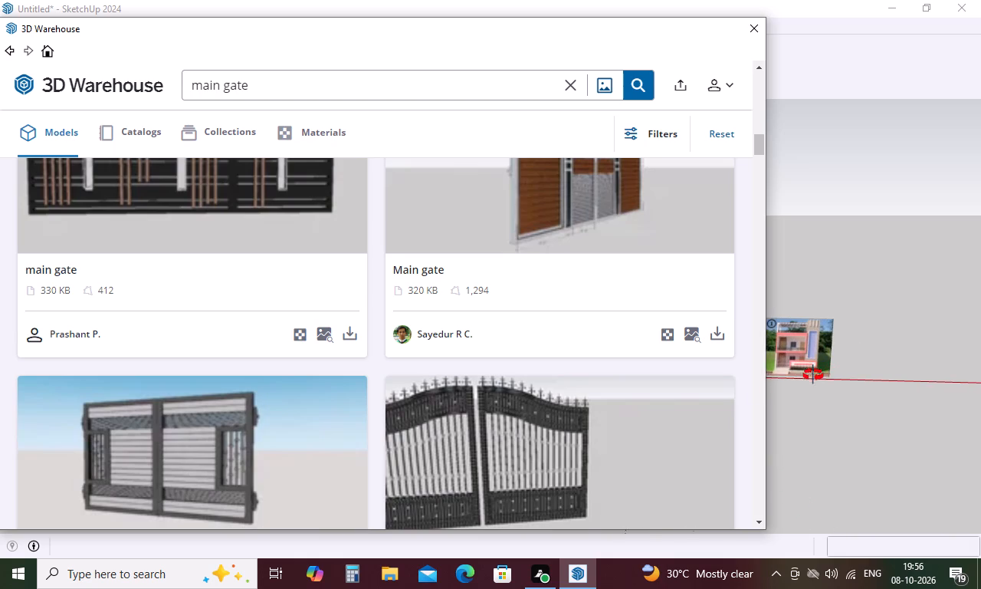
scroll(813, 375, up, 10)
scroll(819, 356, down, 6)
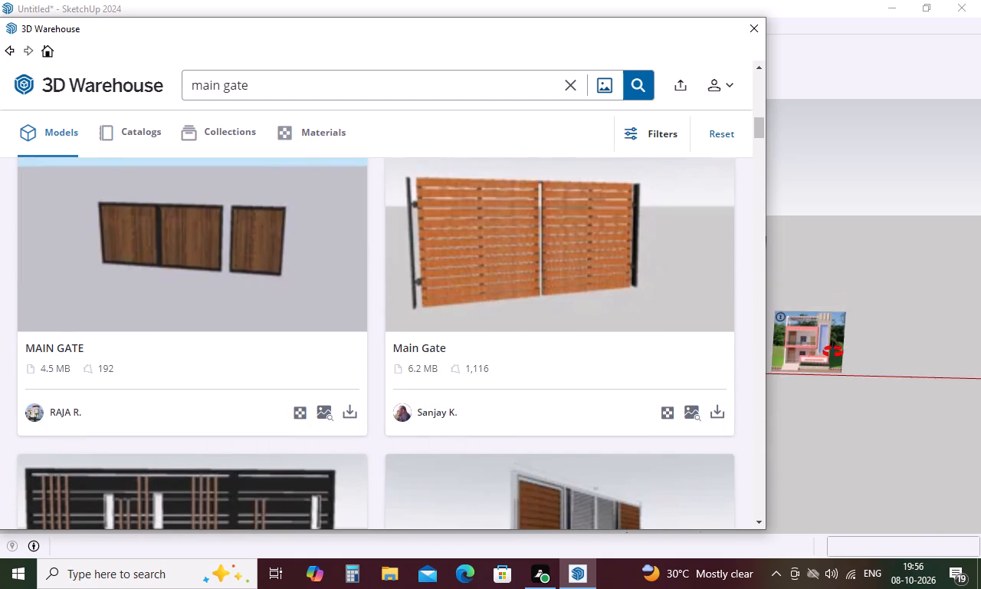
scroll(833, 352, down, 4)
scroll(810, 359, up, 20)
scroll(810, 359, up, 2)
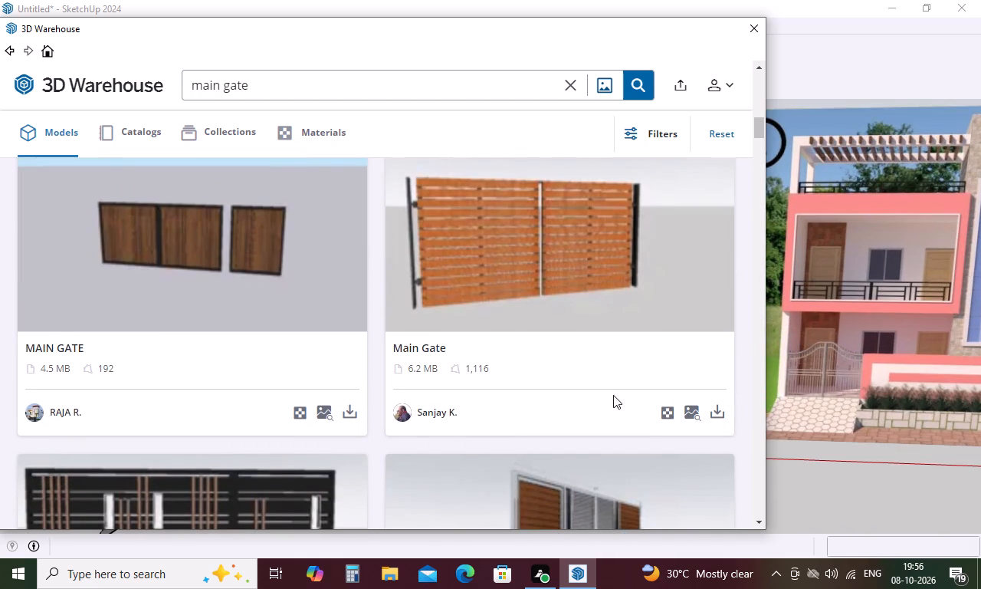
scroll(605, 371, down, 16)
scroll(605, 371, down, 14)
scroll(605, 371, up, 8)
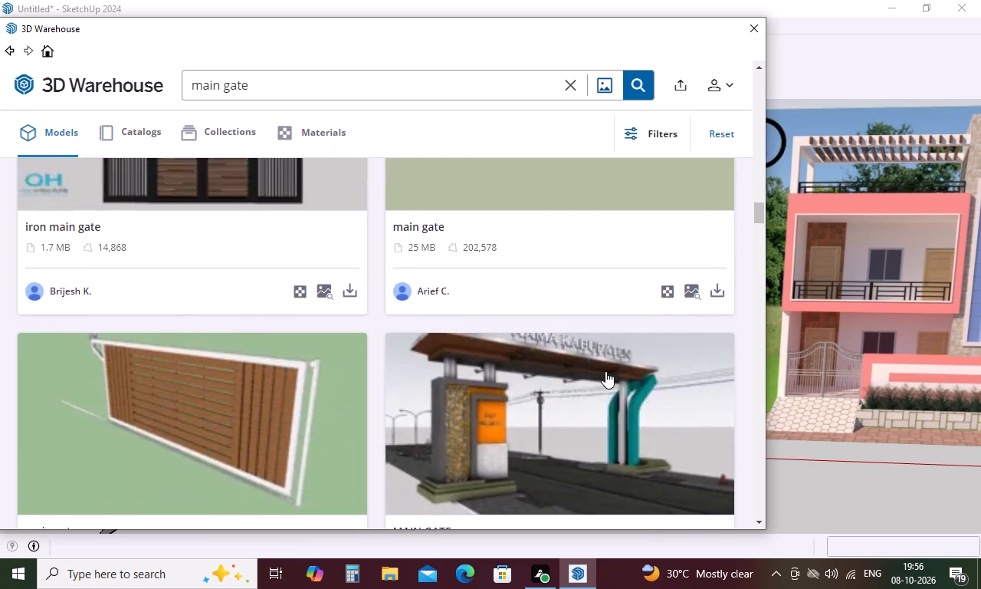
scroll(605, 371, down, 9)
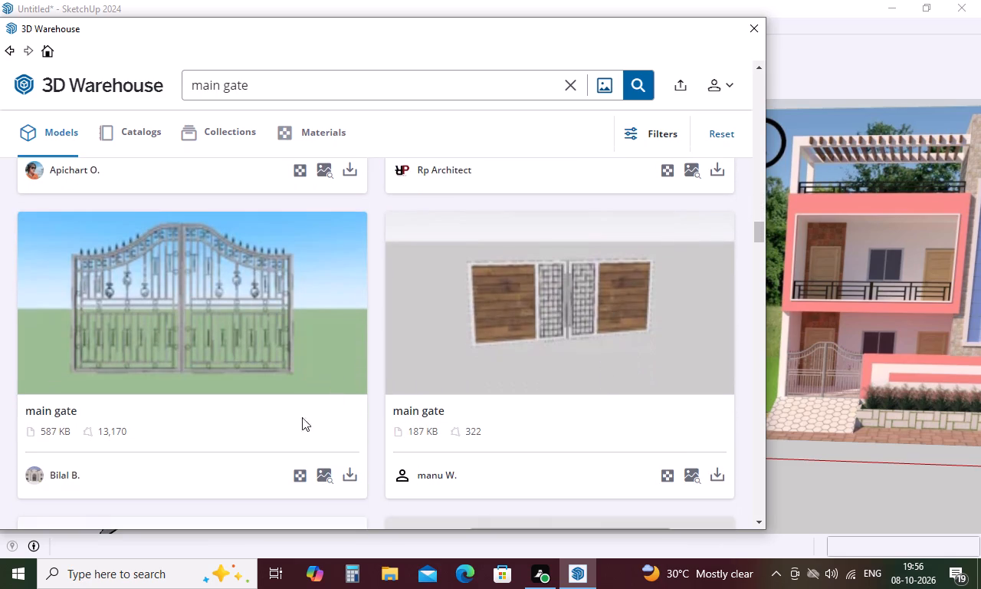
Load the ornate arched metal double gate directly into the model and place it in front of the boundary wall.
click(349, 477)
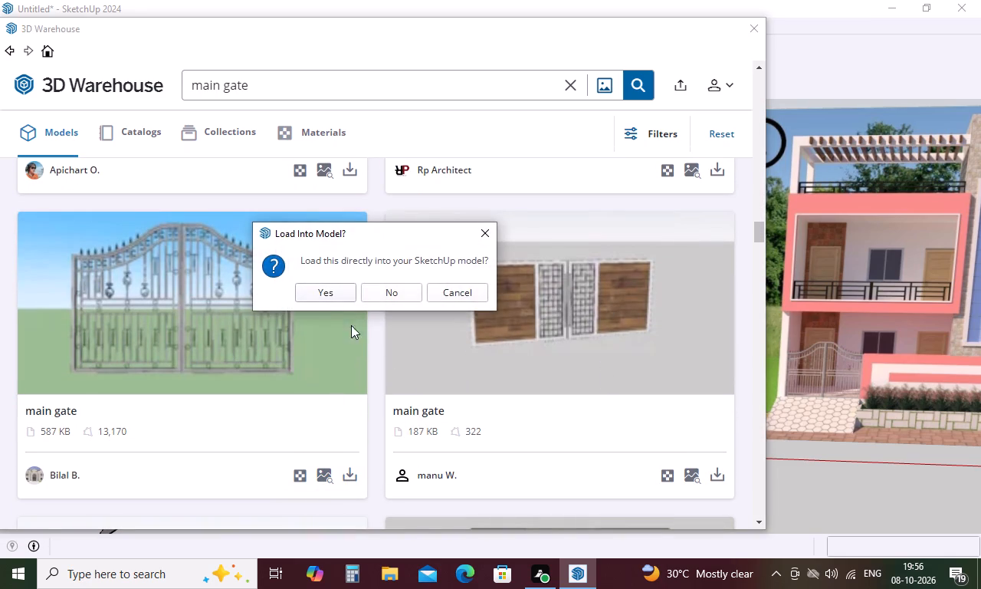
click(330, 297)
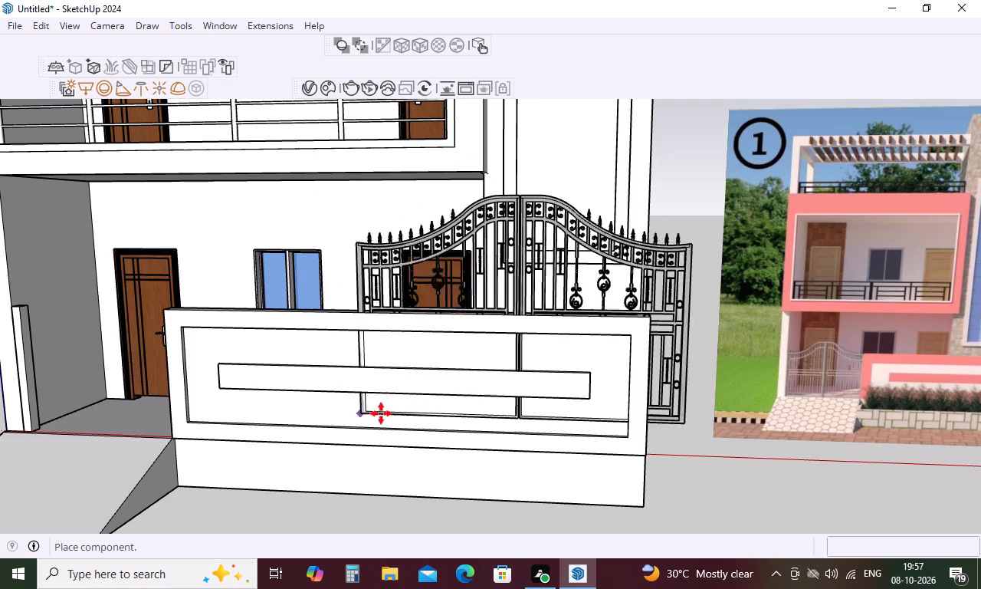
scroll(442, 316, down, 5)
scroll(126, 399, up, 5)
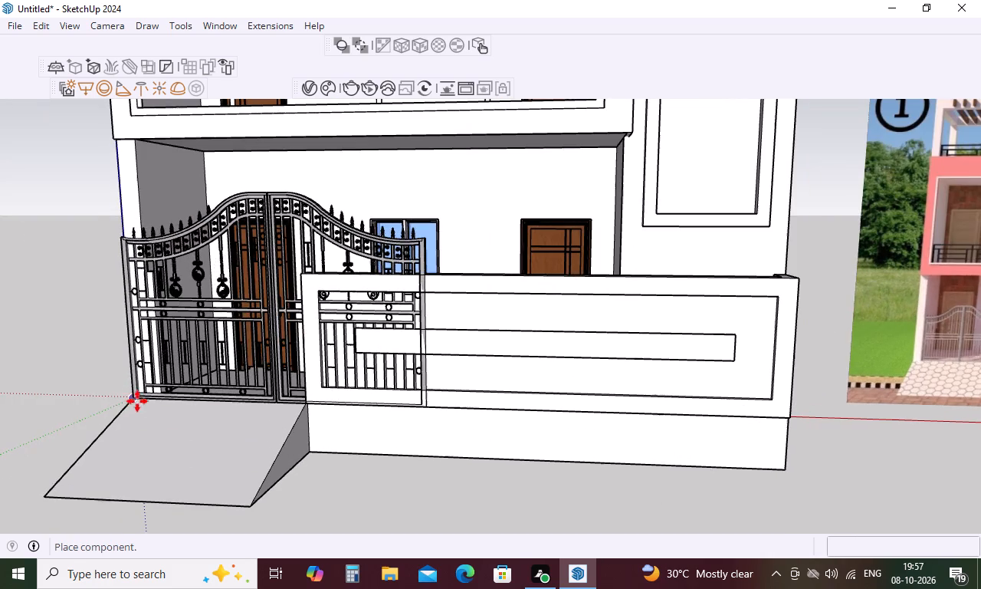
middle_drag(143, 406, 367, 371)
scroll(323, 390, down, 4)
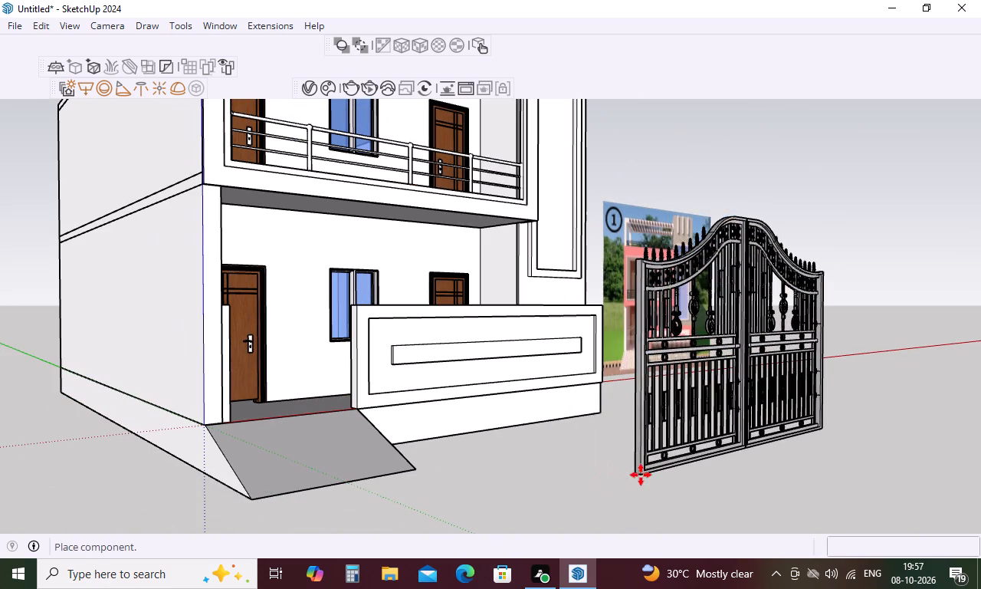
click(641, 475)
Scale the placed gate along the green and blue axes from its top middle grip.
scroll(641, 411, down, 5)
middle_drag(790, 363, 536, 438)
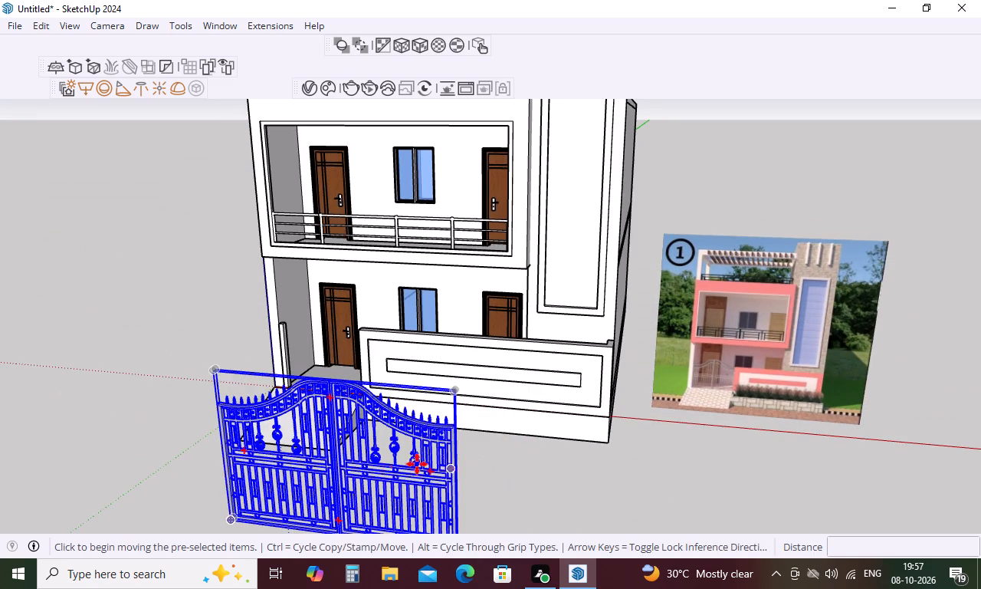
scroll(437, 413, down, 4)
middle_drag(495, 391, 565, 331)
key(s)
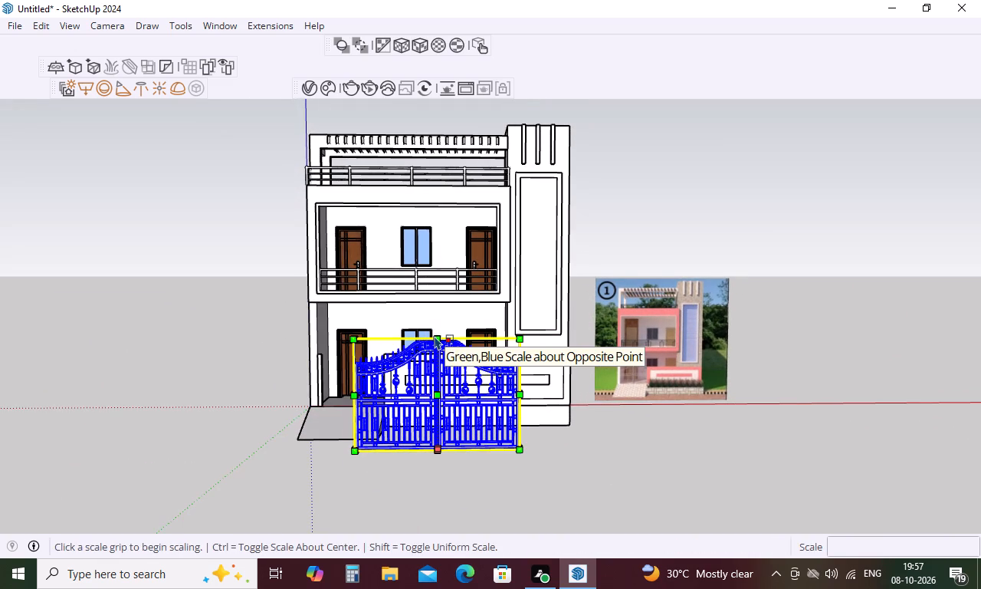
scroll(435, 336, up, 9)
drag(428, 347, 428, 358)
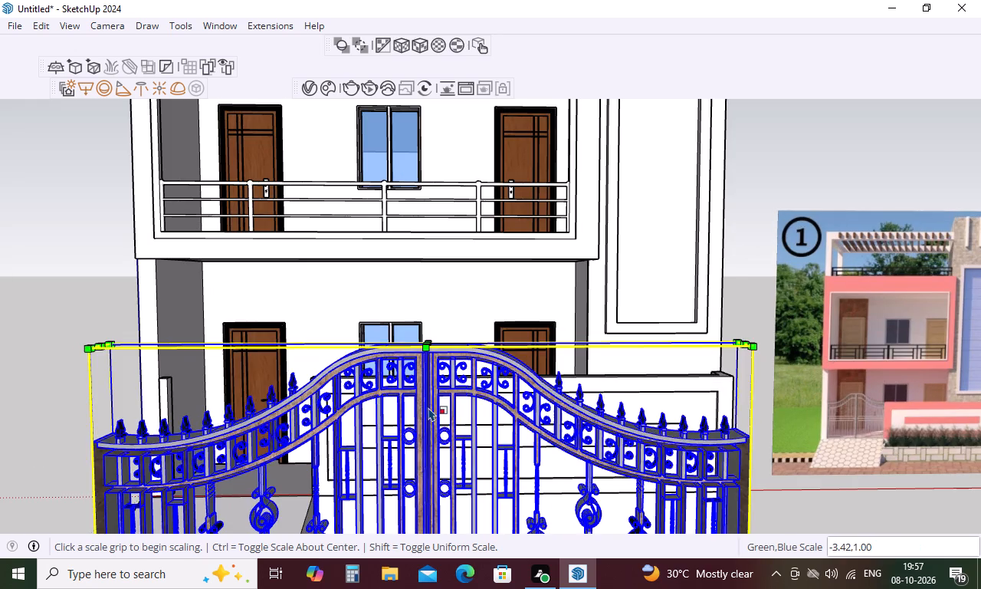
scroll(445, 370, down, 10)
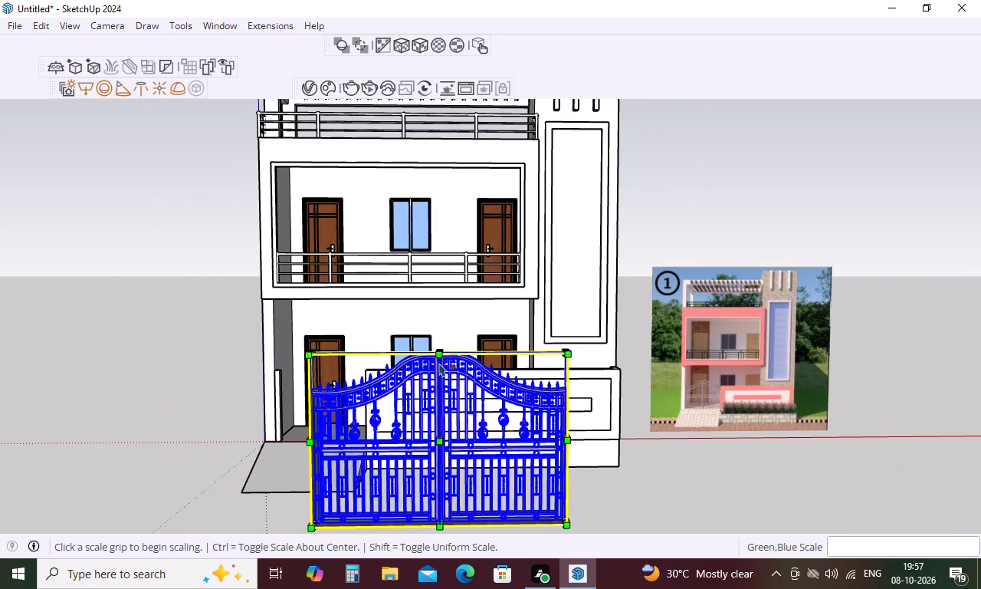
drag(438, 355, 444, 413)
Narrow the gate along the red axis to a scale factor of about 0.53.
scroll(562, 492, up, 4)
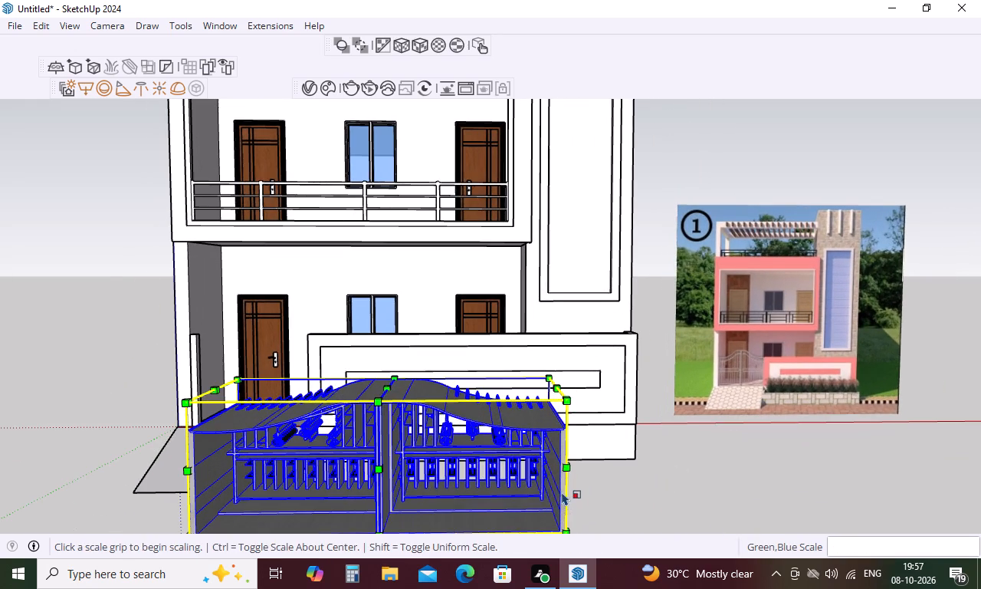
click(569, 469)
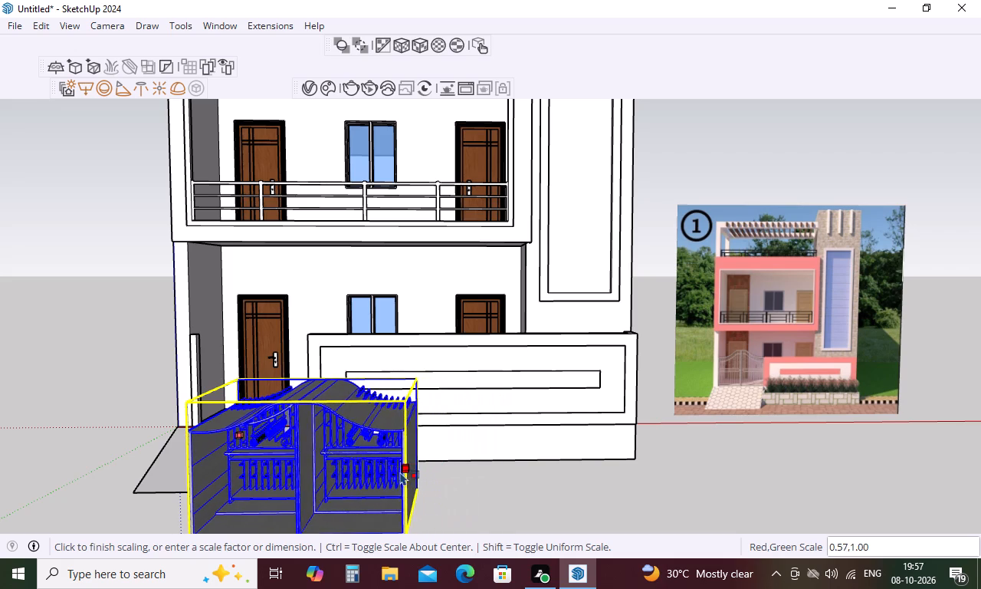
click(391, 471)
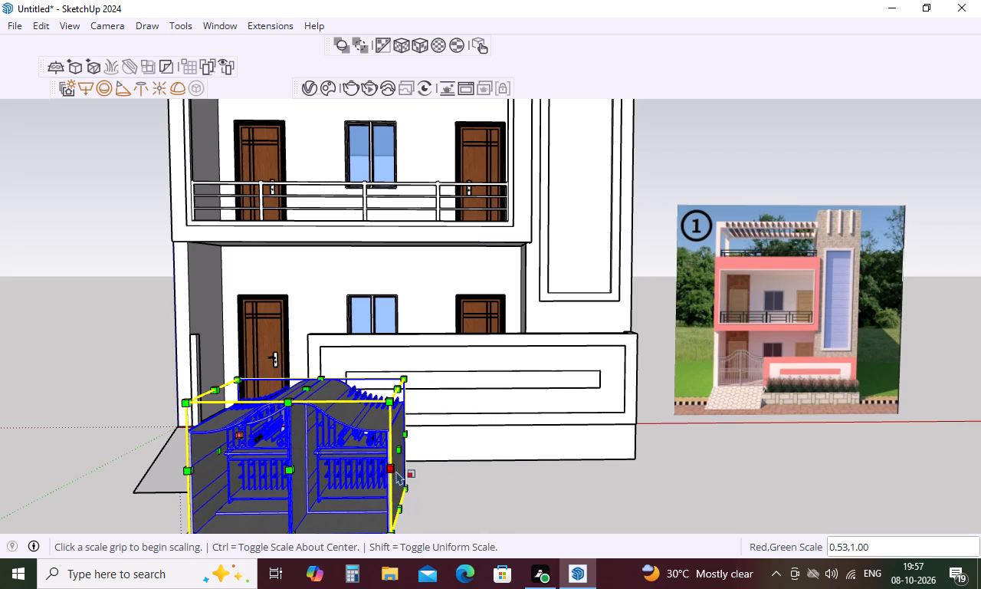
Thin the gate's depth along the green axis in two passes, the first to about 0.11, to make a flat panel.
scroll(423, 449, down, 5)
middle_drag(434, 436, 224, 463)
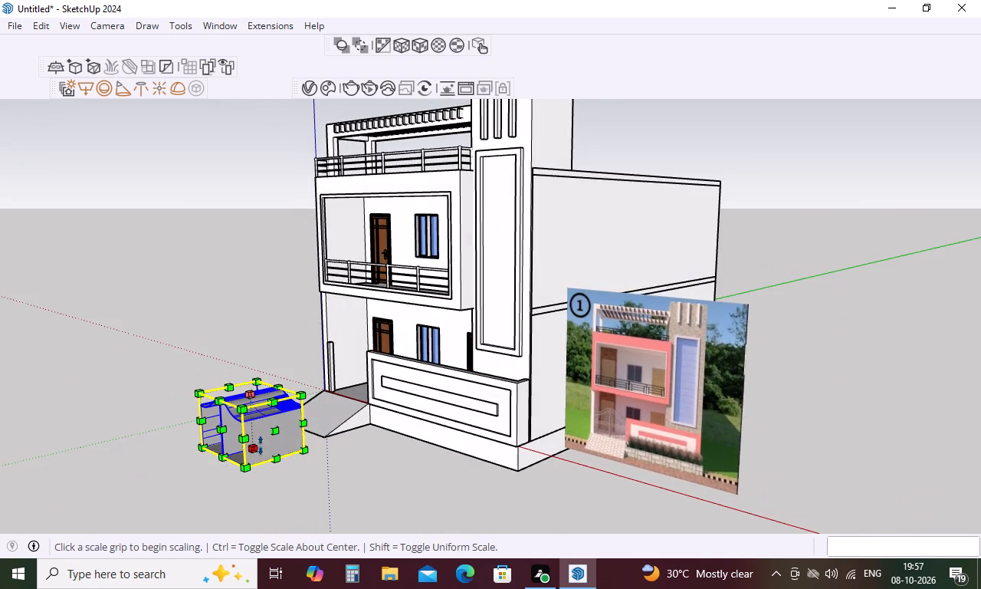
scroll(297, 434, up, 9)
click(291, 414)
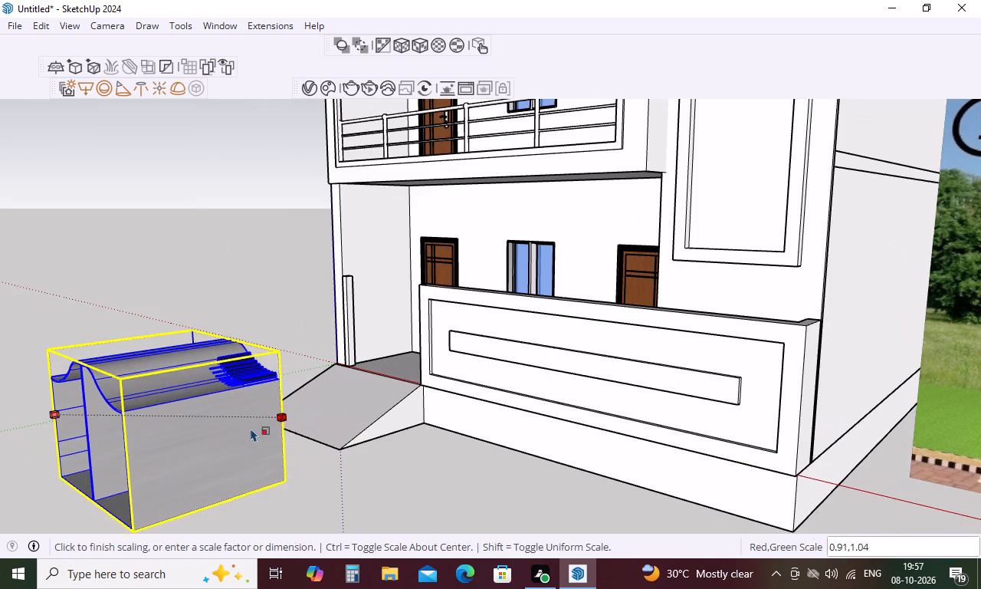
click(132, 456)
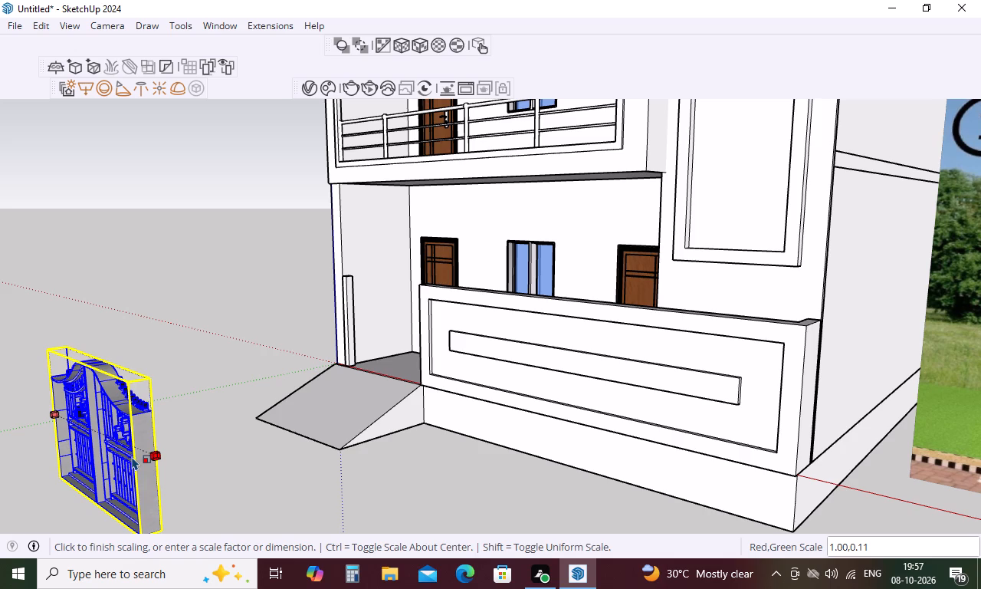
scroll(146, 469, up, 15)
click(160, 457)
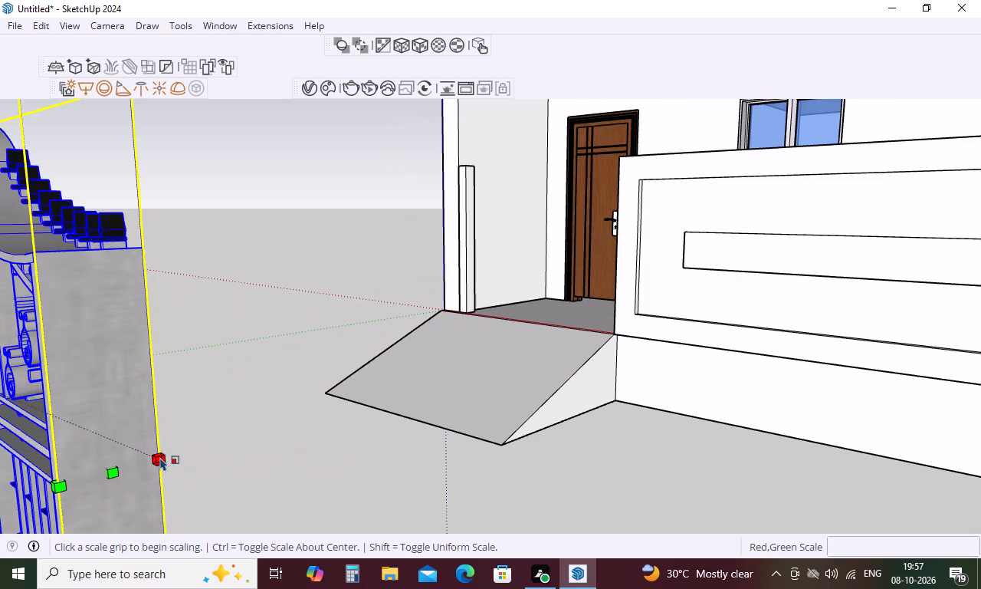
click(79, 480)
Move the gate by its lower corner onto the base corner of the entrance post, above the ramp.
scroll(563, 356, down, 8)
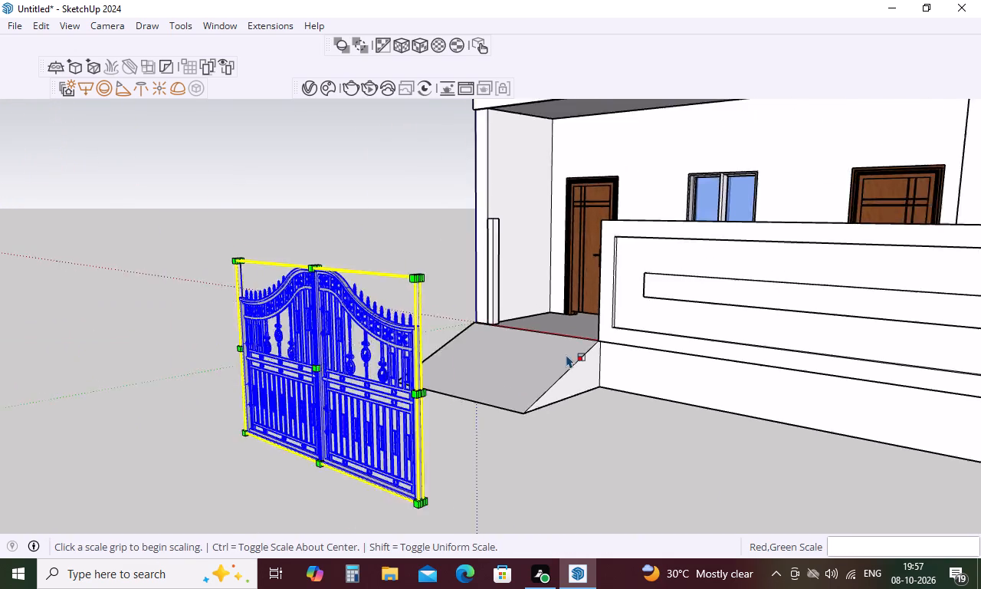
scroll(566, 354, down, 2)
middle_drag(582, 423, 772, 385)
key(m)
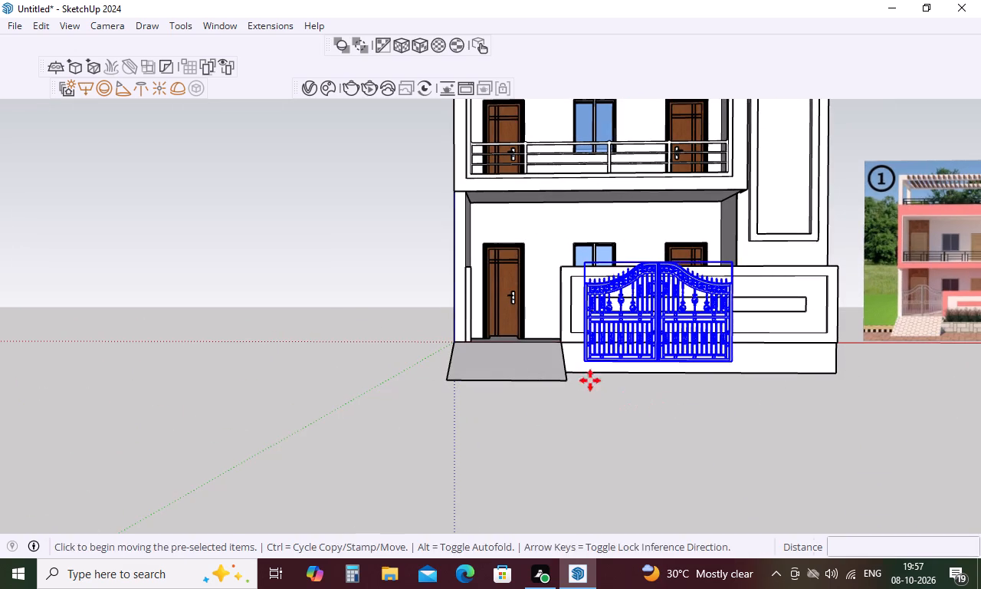
click(587, 364)
scroll(471, 337, up, 10)
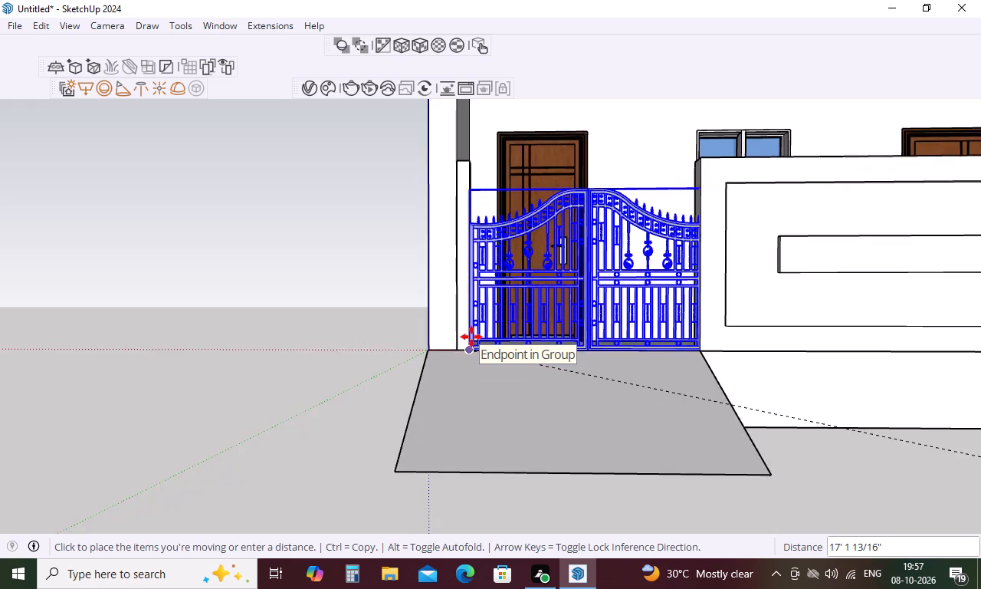
scroll(471, 337, up, 15)
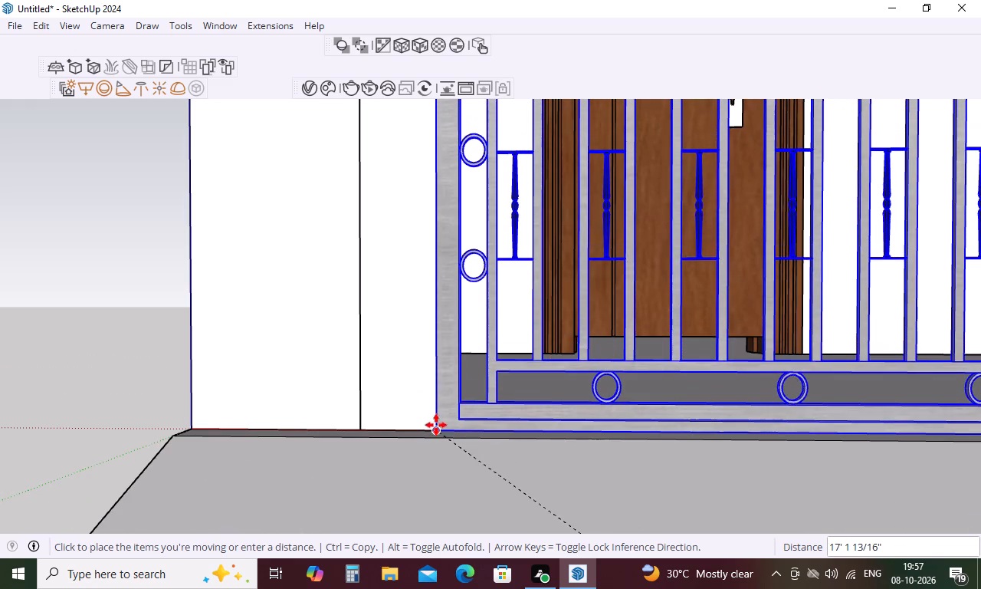
click(436, 426)
scroll(403, 401, down, 19)
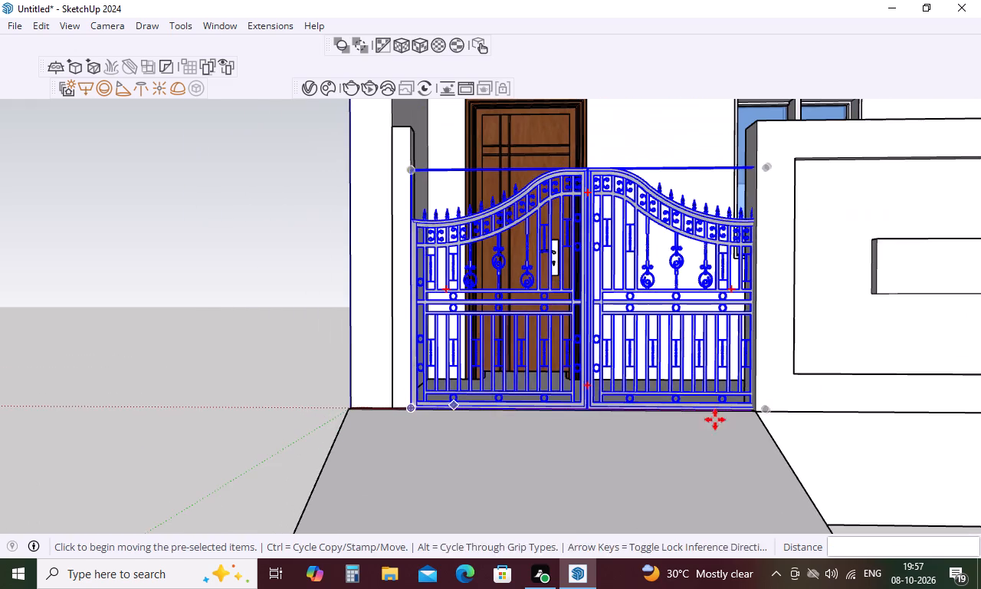
Show the hidden back edges and scale the gate's width slightly to fit between the post and the boundary wall.
middle_drag(835, 389, 739, 418)
scroll(725, 418, up, 6)
middle_drag(723, 412, 869, 450)
scroll(768, 416, up, 5)
key(s)
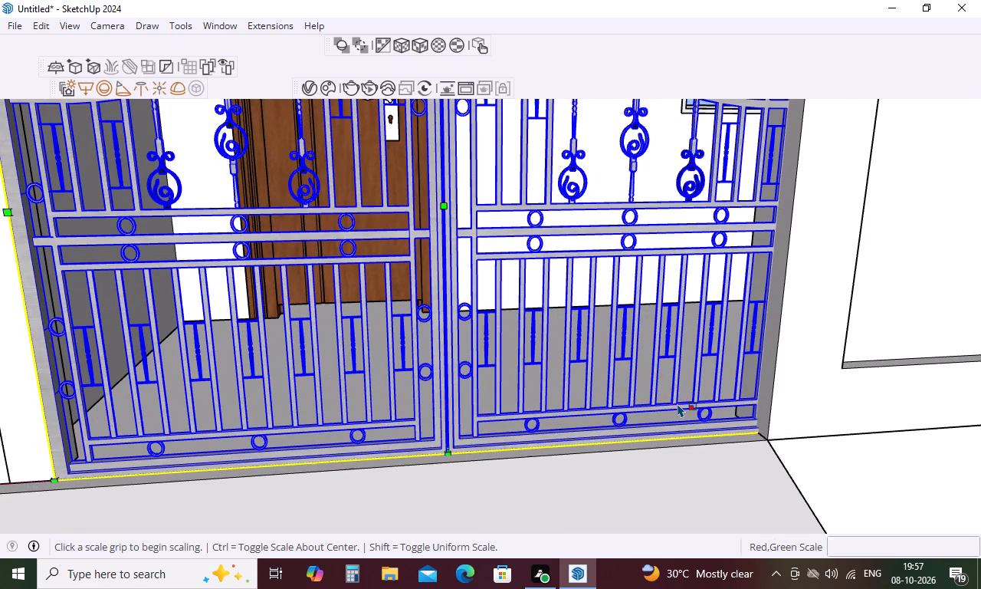
scroll(659, 363, down, 4)
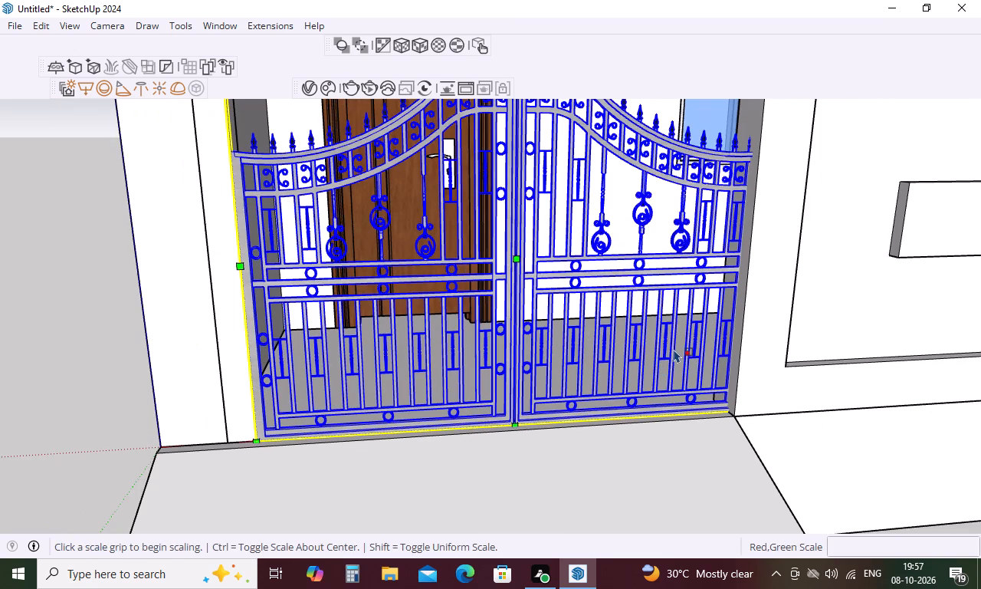
key(k)
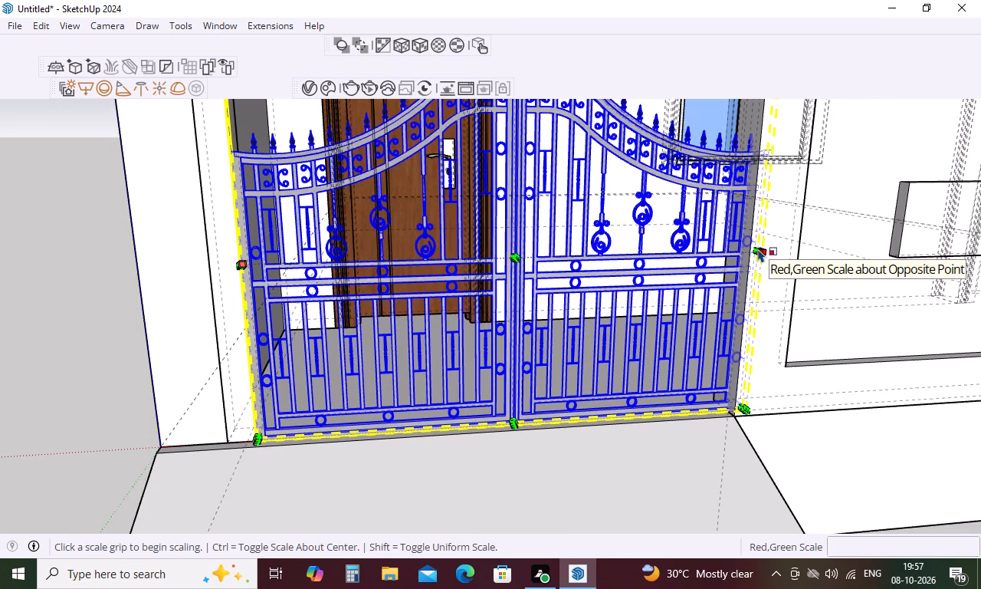
click(758, 248)
click(746, 252)
scroll(802, 304, down, 1)
middle_drag(802, 304, 746, 307)
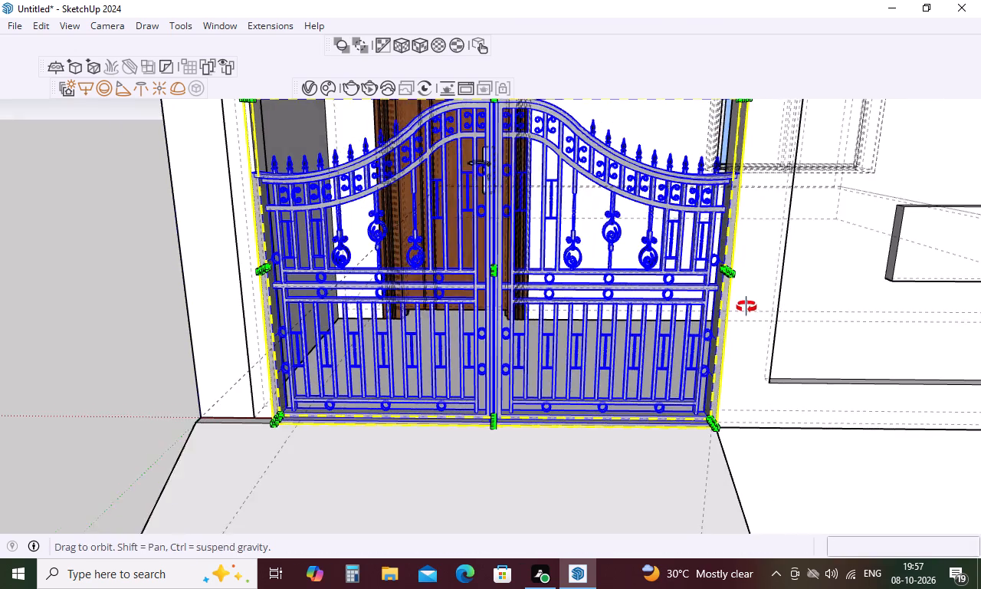
middle_drag(746, 307, 746, 306)
key(space)
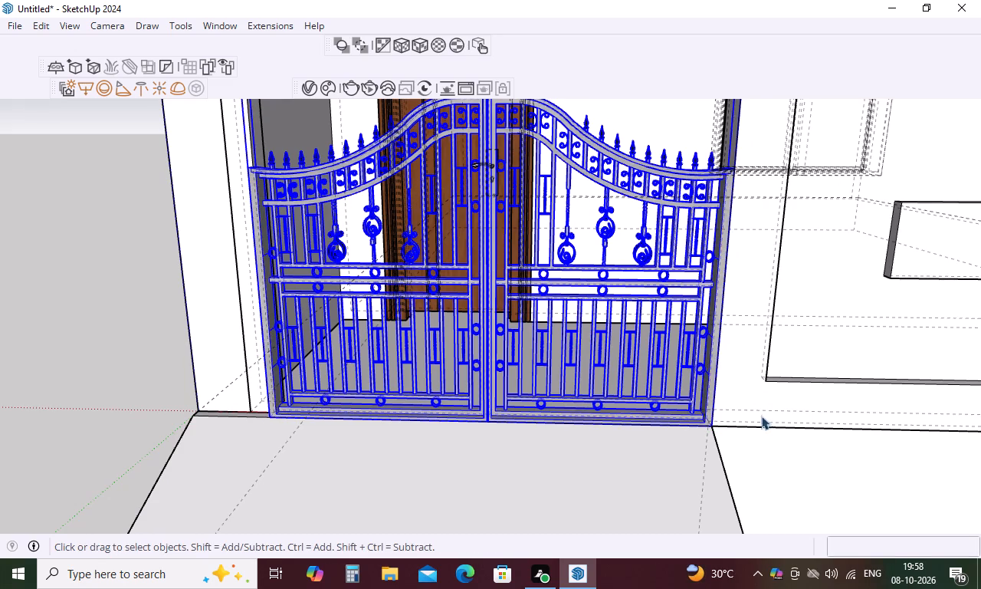
scroll(756, 393, down, 5)
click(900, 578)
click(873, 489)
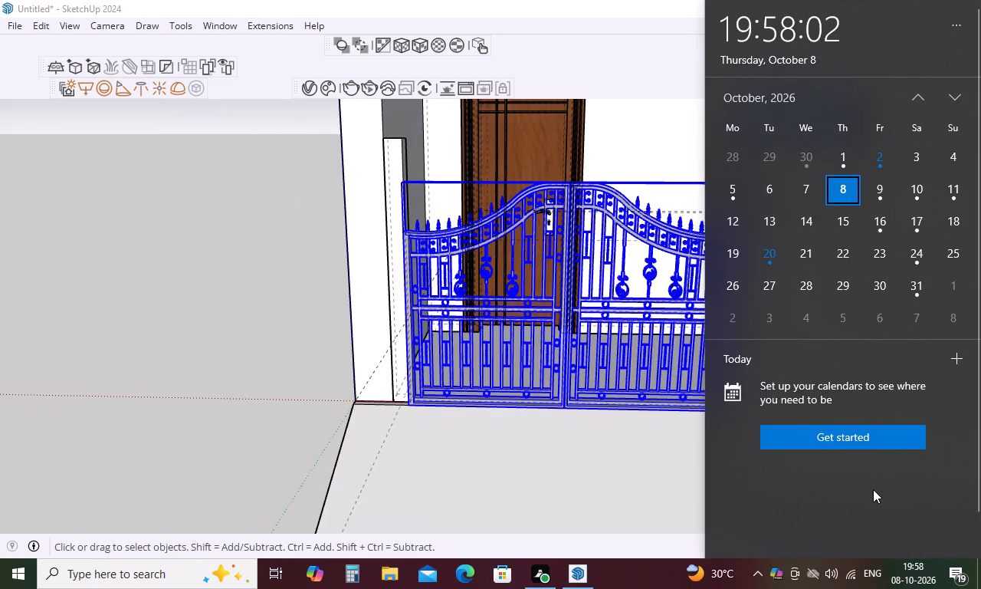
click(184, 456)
Turn off the display of hidden back edges in the model.
scroll(379, 389, down, 5)
middle_drag(630, 417, 632, 412)
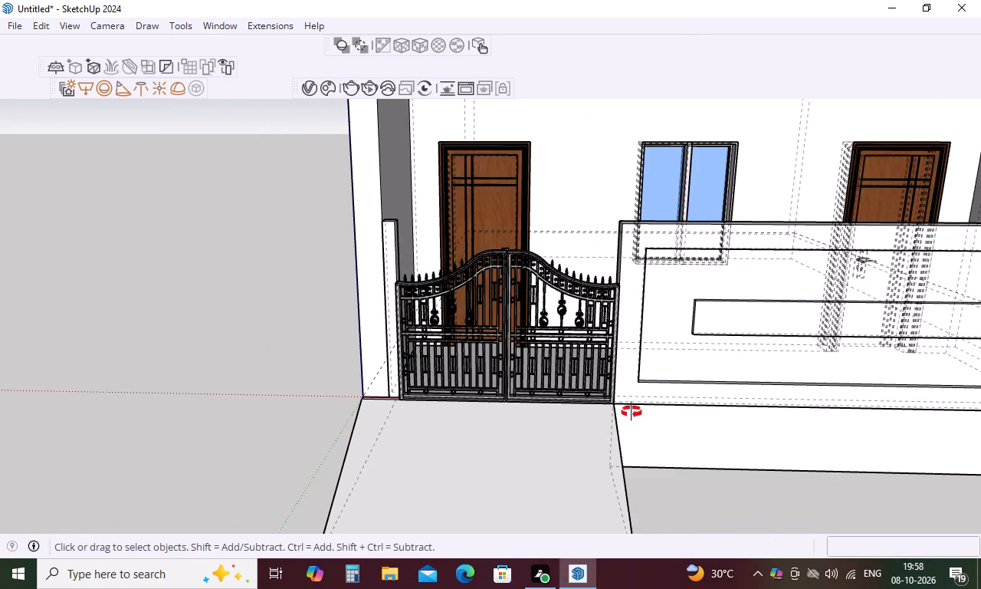
middle_drag(632, 412, 629, 333)
key(space)
click(725, 452)
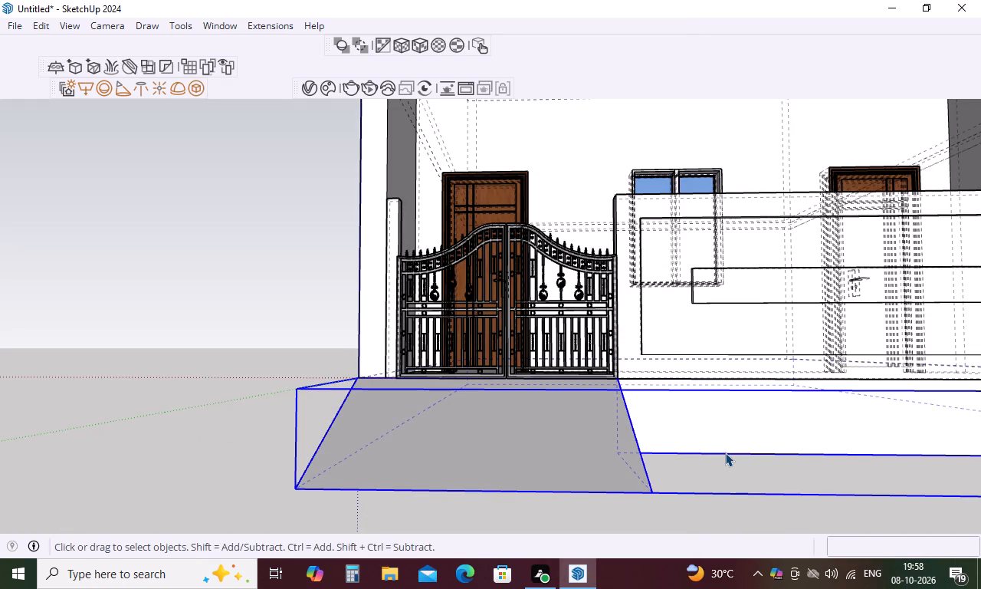
key(k)
Inspect the gate's fit and height in the entrance against the post, boundary wall and reference image.
middle_drag(702, 448, 678, 461)
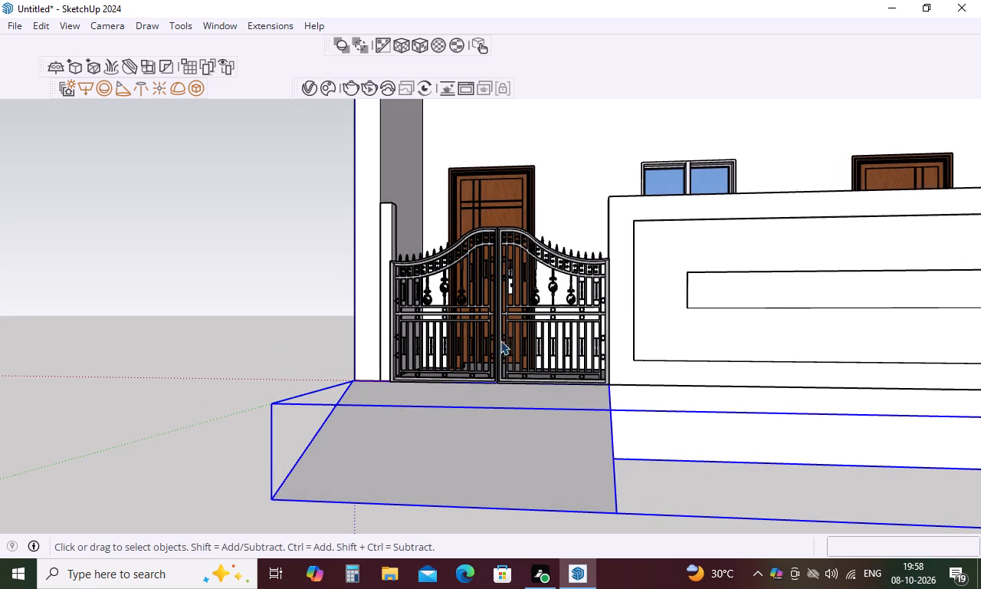
middle_drag(496, 325, 486, 449)
scroll(509, 330, up, 10)
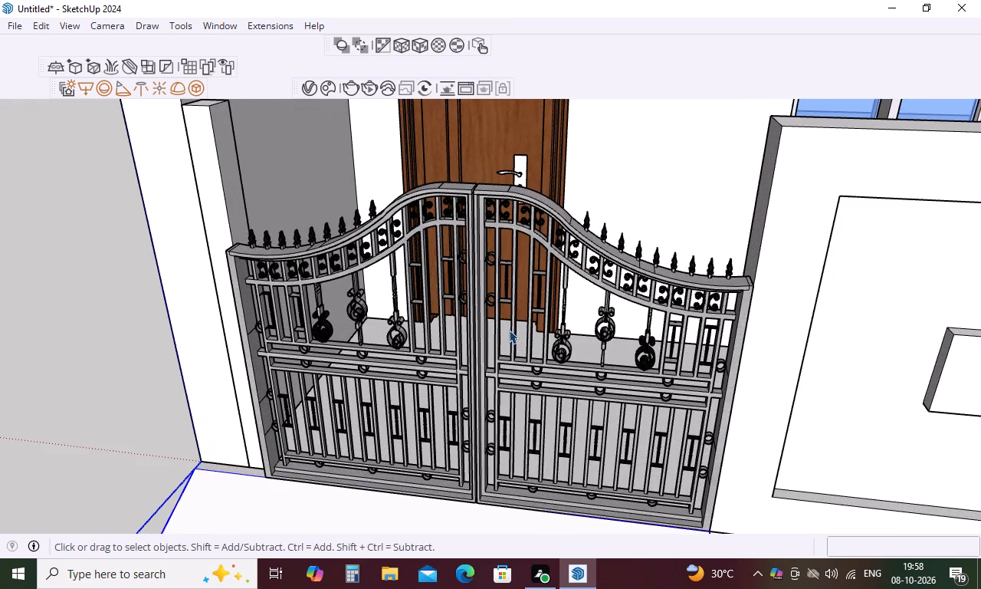
scroll(509, 329, down, 20)
scroll(509, 329, down, 4)
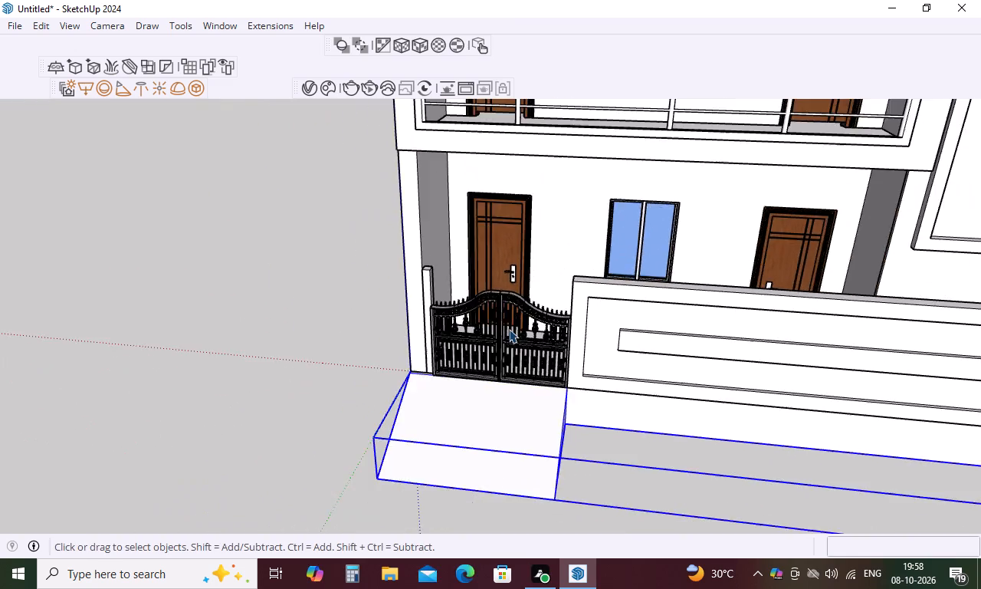
scroll(509, 329, down, 10)
middle_drag(513, 327, 579, 221)
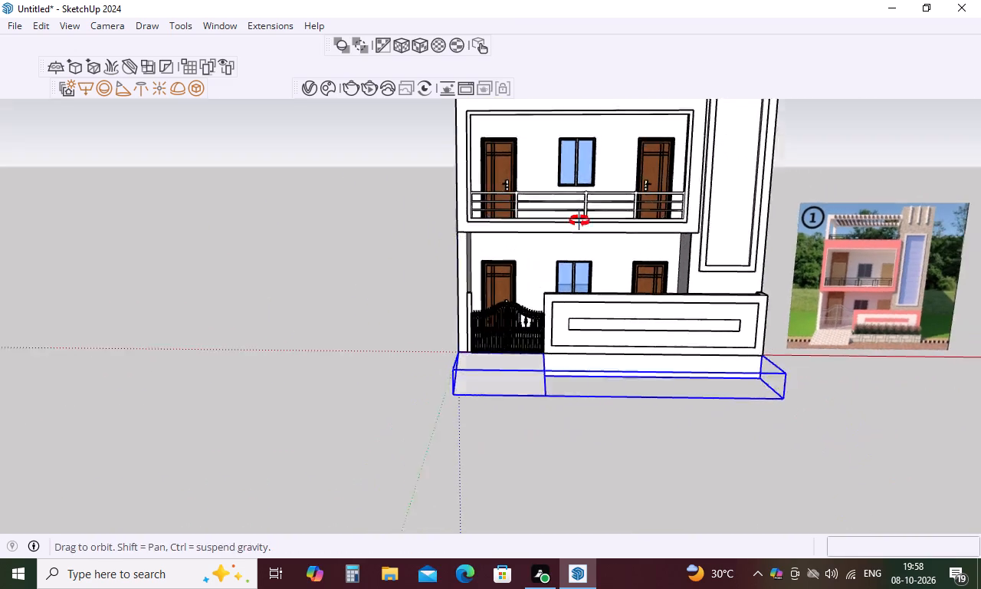
middle_drag(579, 221, 580, 220)
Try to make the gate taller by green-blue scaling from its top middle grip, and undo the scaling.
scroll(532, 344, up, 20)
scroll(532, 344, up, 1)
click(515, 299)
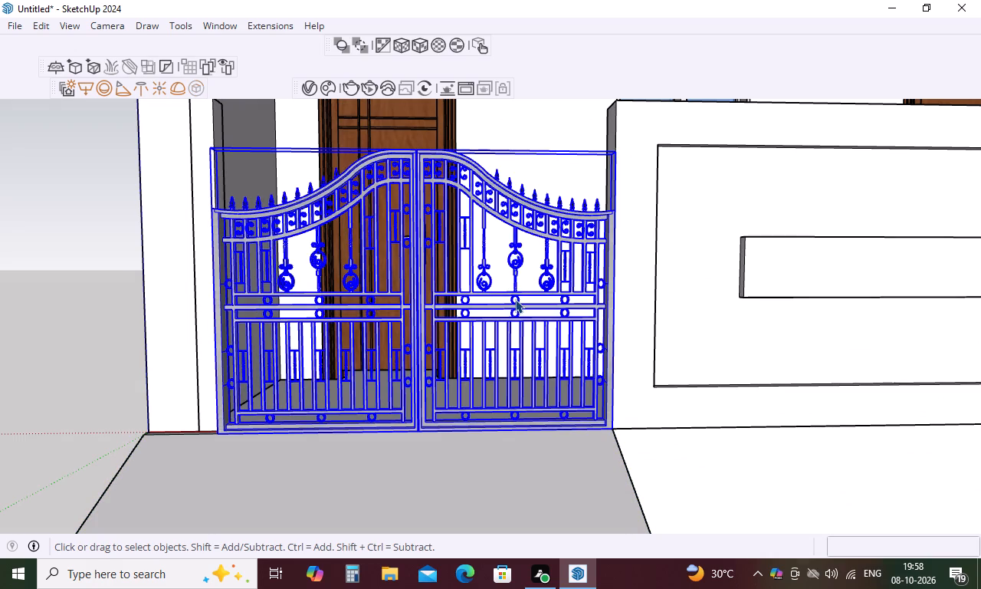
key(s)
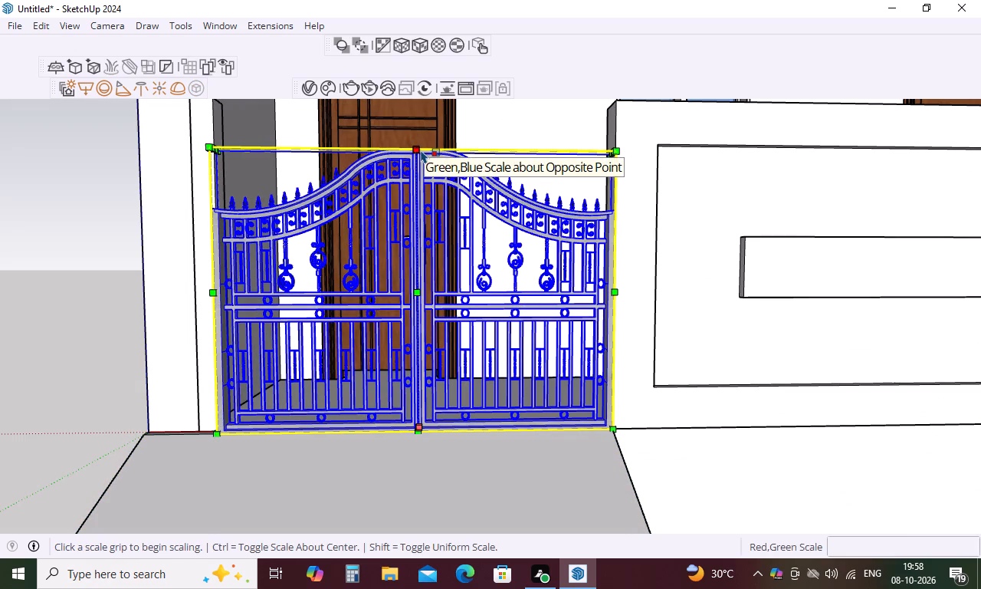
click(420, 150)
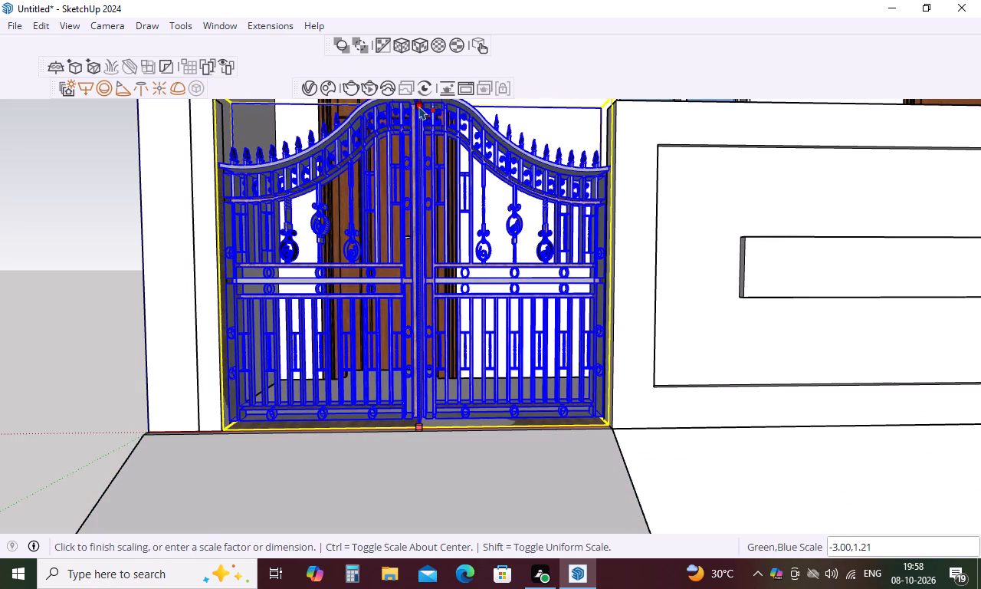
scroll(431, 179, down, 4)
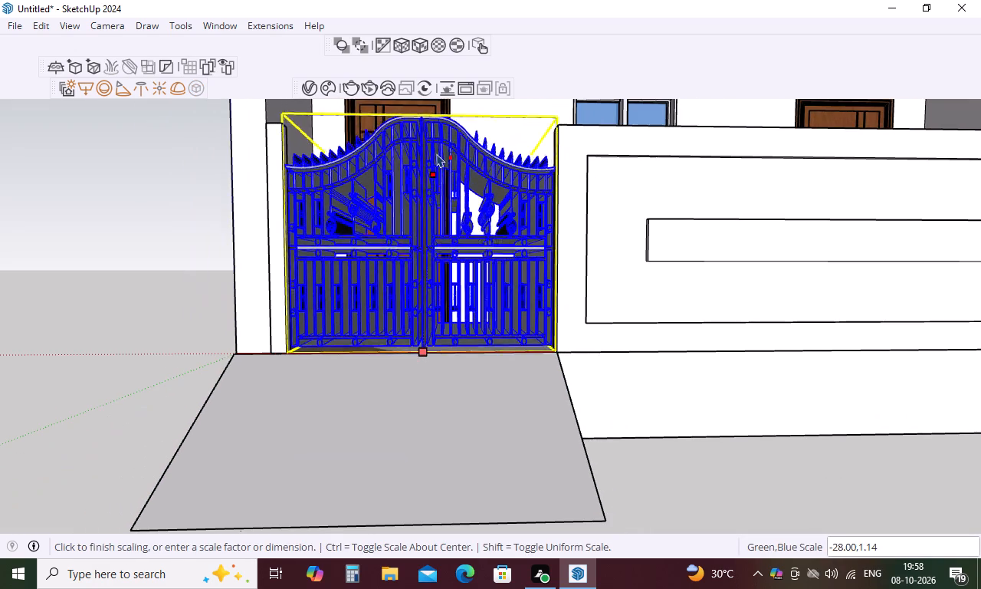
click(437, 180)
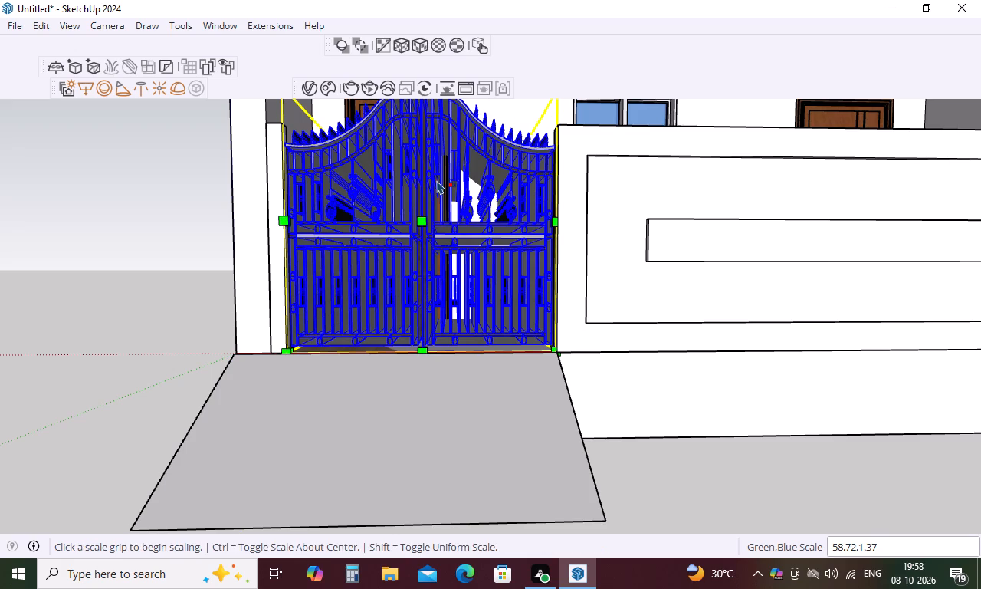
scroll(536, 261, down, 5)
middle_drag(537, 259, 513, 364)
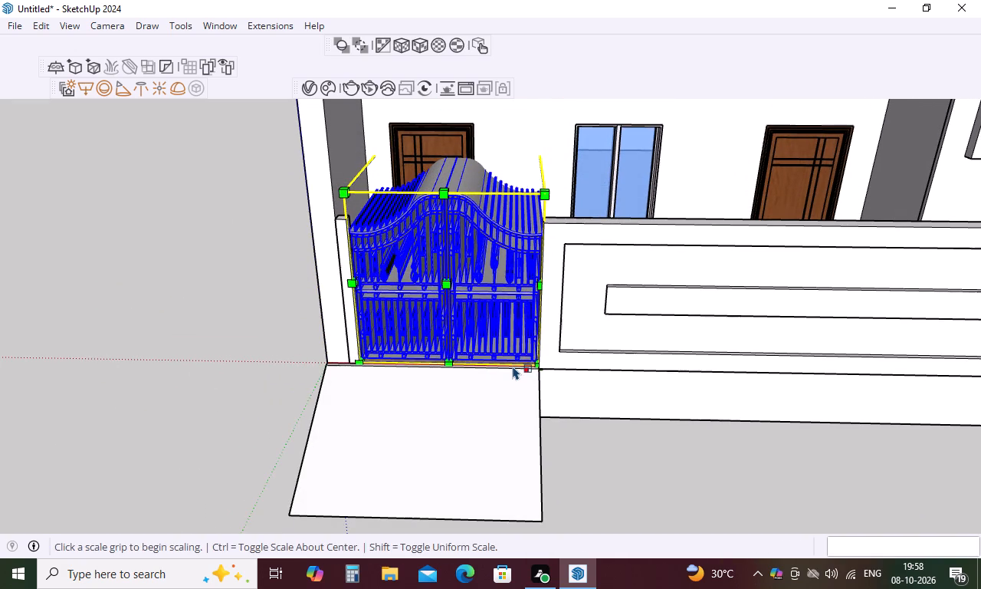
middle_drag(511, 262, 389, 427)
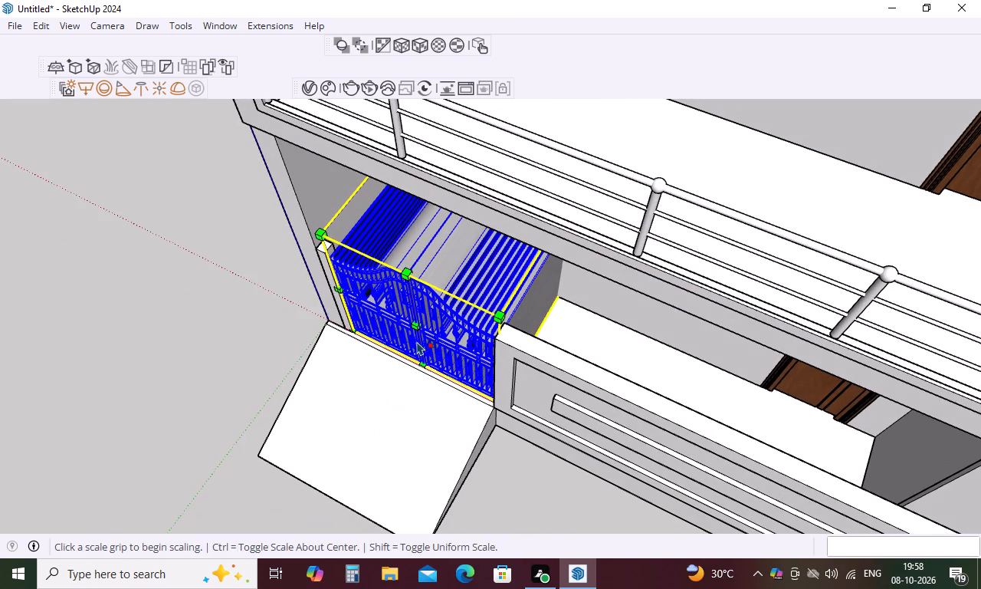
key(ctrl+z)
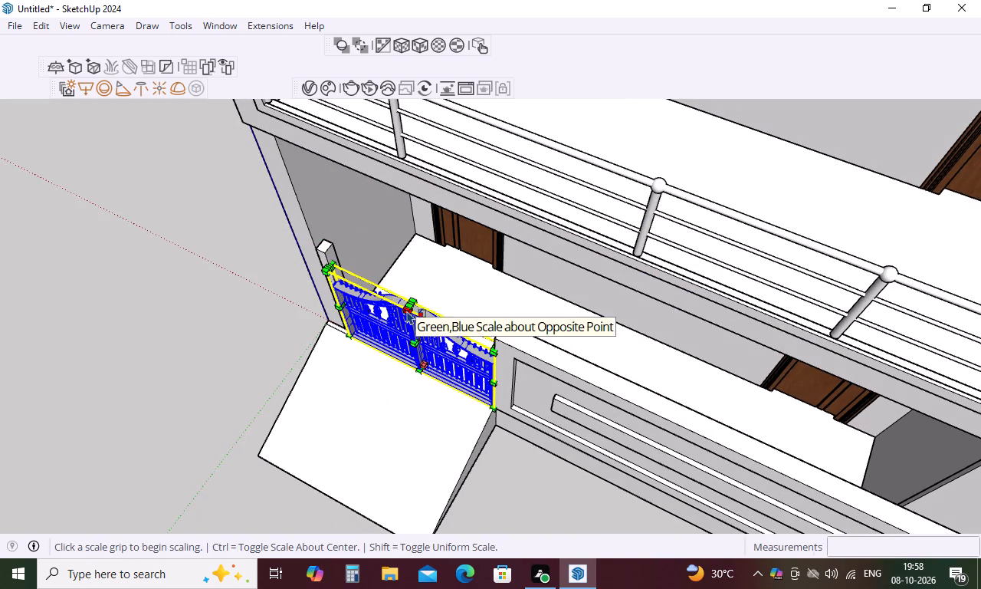
Scale the gate by about 0.61 along green and 1.56 along blue from its top middle grip, and deselect it.
click(407, 311)
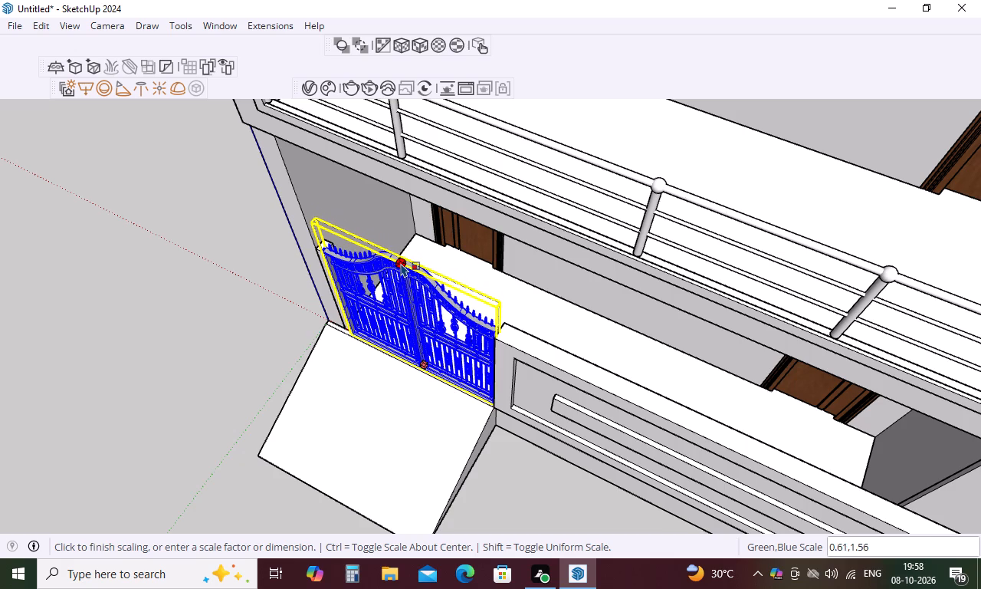
click(401, 263)
key(space)
click(509, 461)
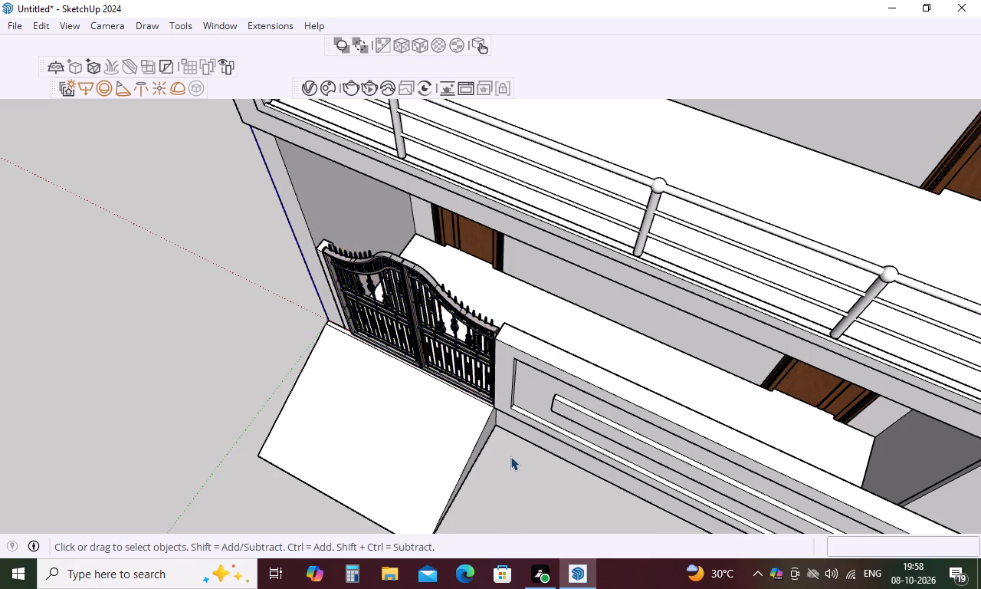
scroll(511, 453, down, 4)
middle_drag(514, 439, 676, 150)
scroll(479, 368, down, 5)
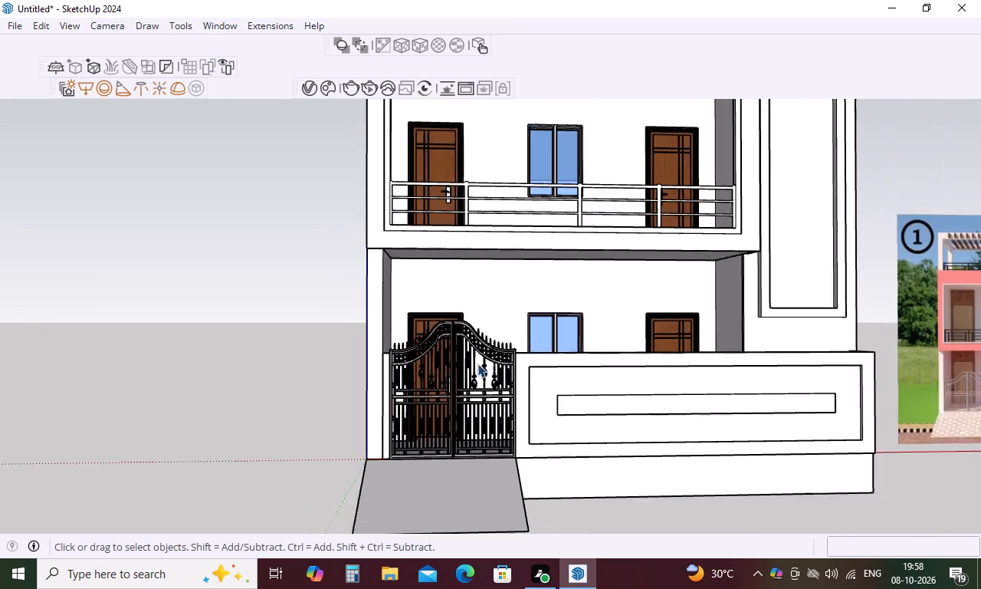
Examine the scaled gate's fit in the entrance and its proportions against the facade and reference image.
middle_drag(488, 420, 471, 441)
scroll(465, 337, down, 5)
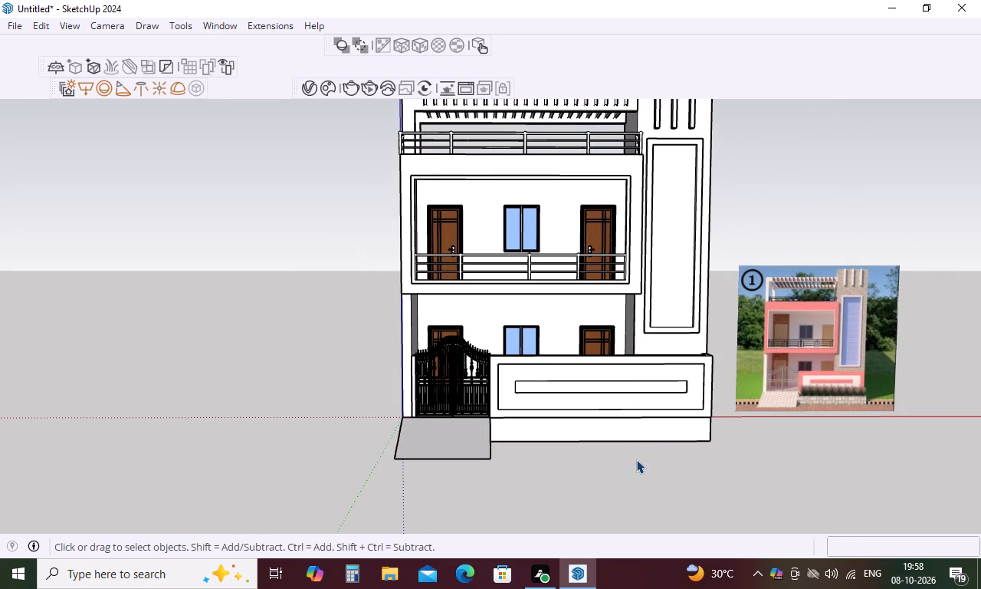
click(628, 463)
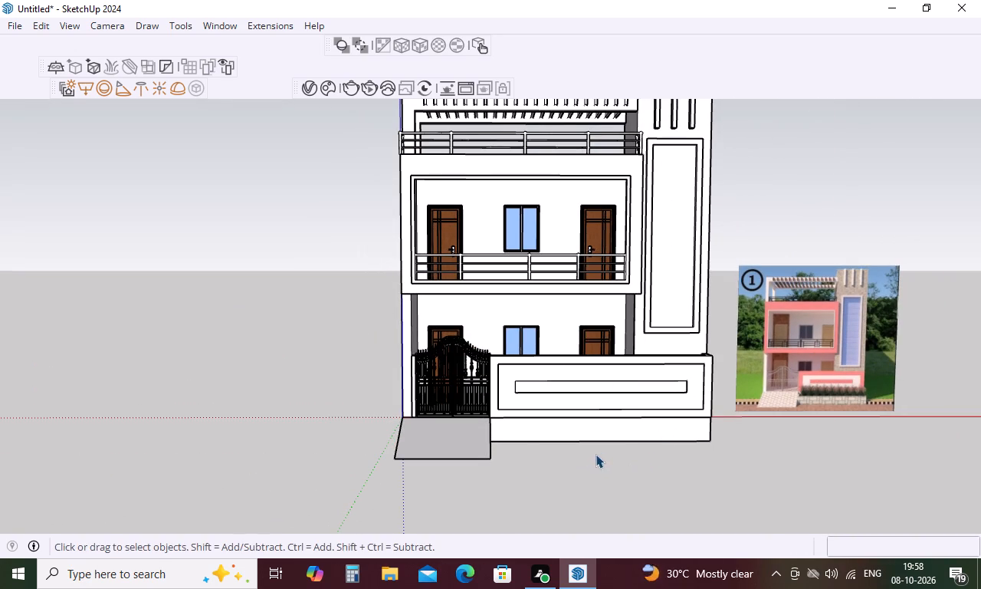
middle_drag(500, 429, 505, 453)
scroll(443, 420, up, 20)
scroll(443, 420, up, 6)
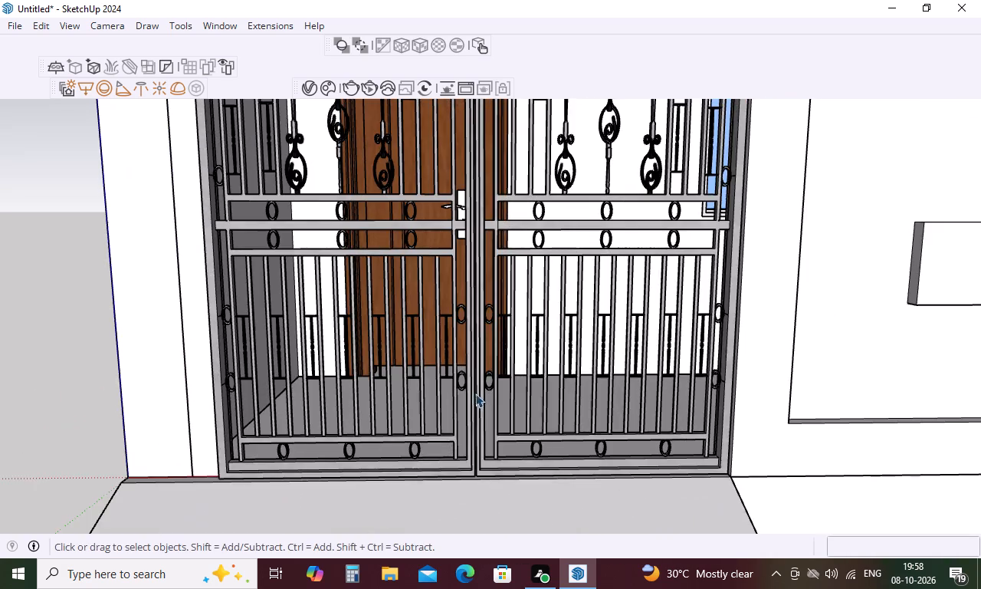
middle_drag(487, 387, 602, 367)
scroll(602, 367, down, 11)
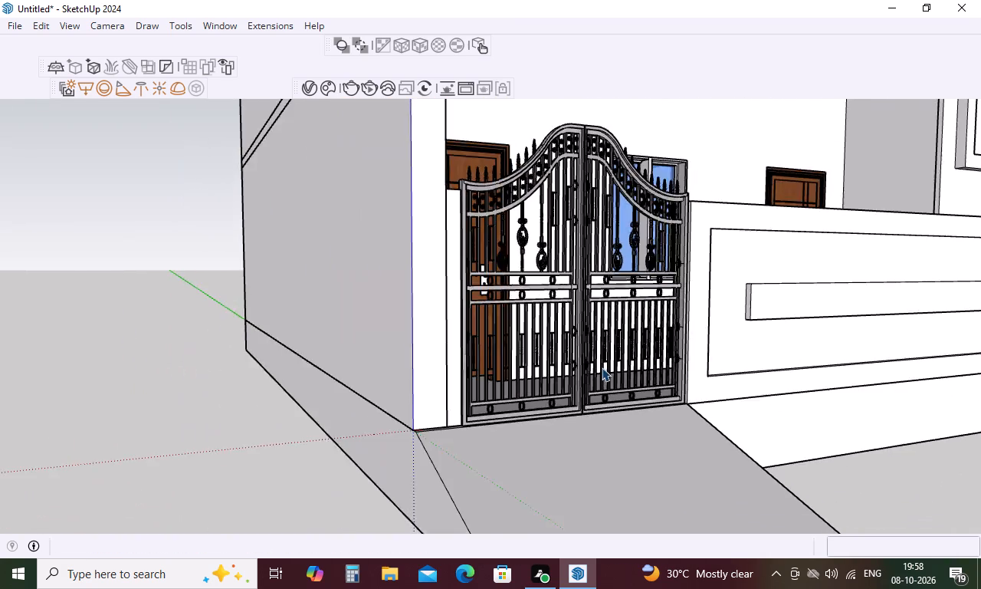
scroll(602, 367, down, 5)
middle_drag(602, 367, 404, 387)
scroll(402, 374, down, 4)
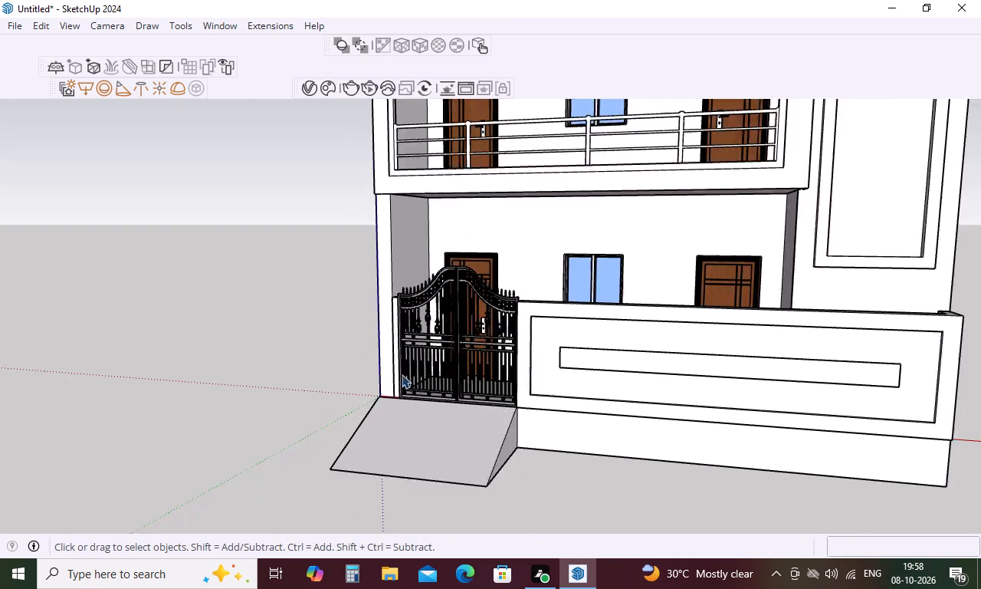
scroll(402, 374, down, 6)
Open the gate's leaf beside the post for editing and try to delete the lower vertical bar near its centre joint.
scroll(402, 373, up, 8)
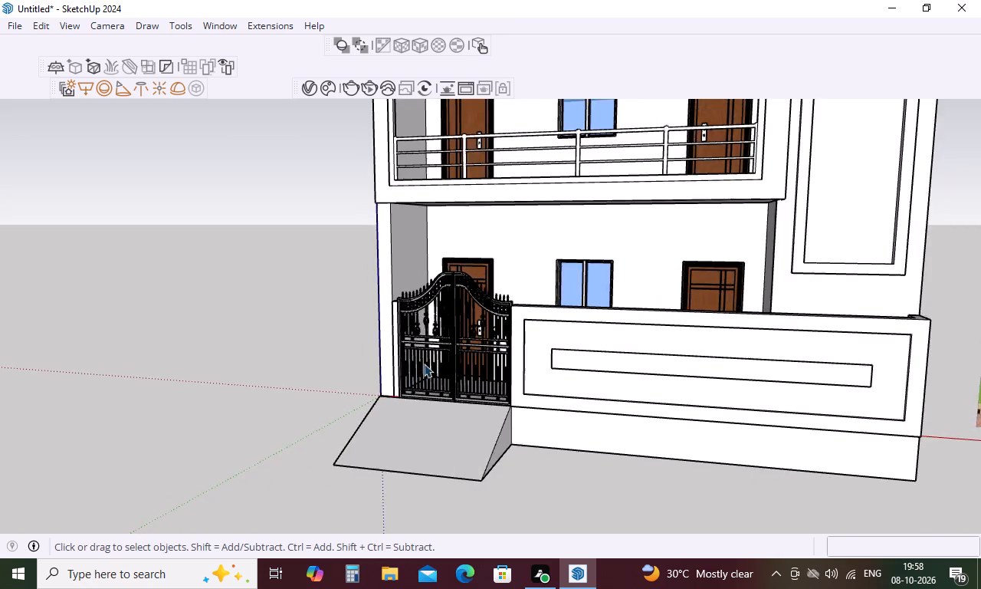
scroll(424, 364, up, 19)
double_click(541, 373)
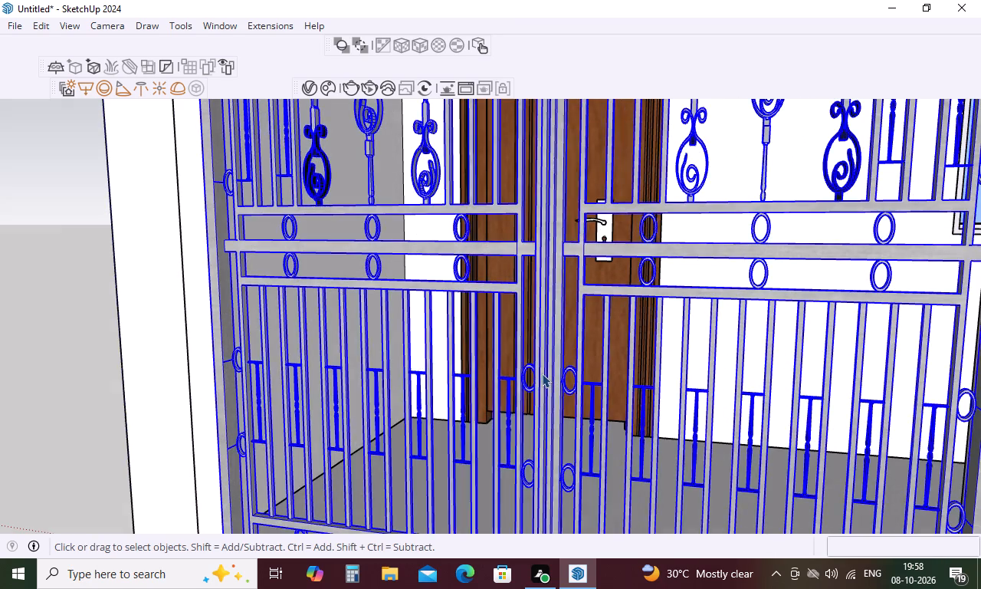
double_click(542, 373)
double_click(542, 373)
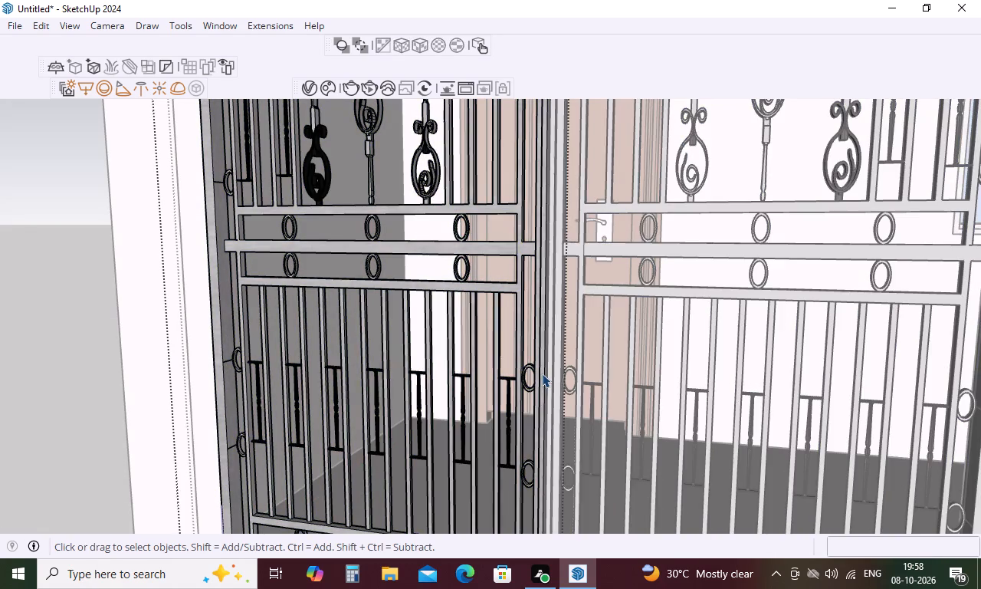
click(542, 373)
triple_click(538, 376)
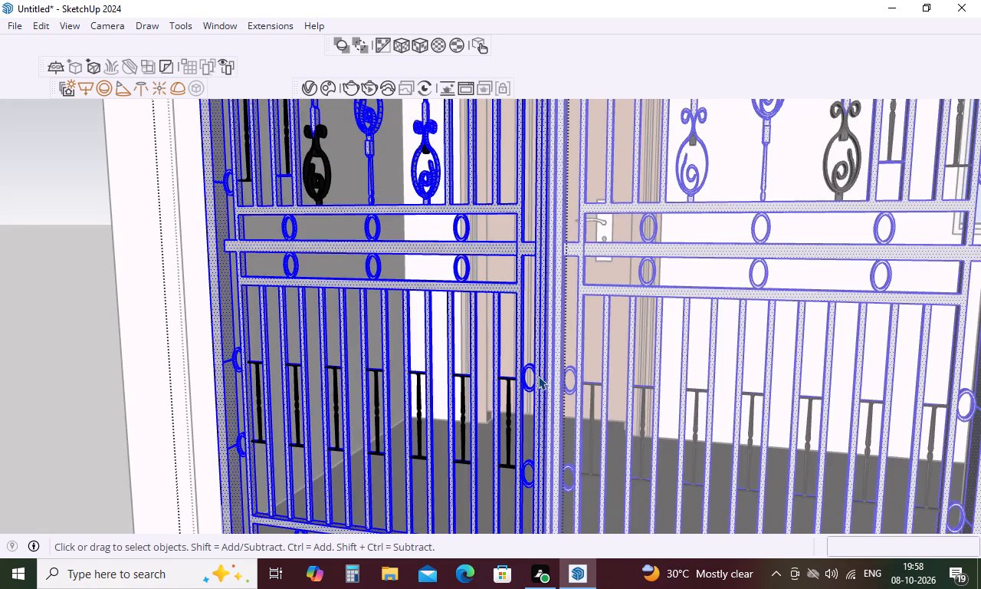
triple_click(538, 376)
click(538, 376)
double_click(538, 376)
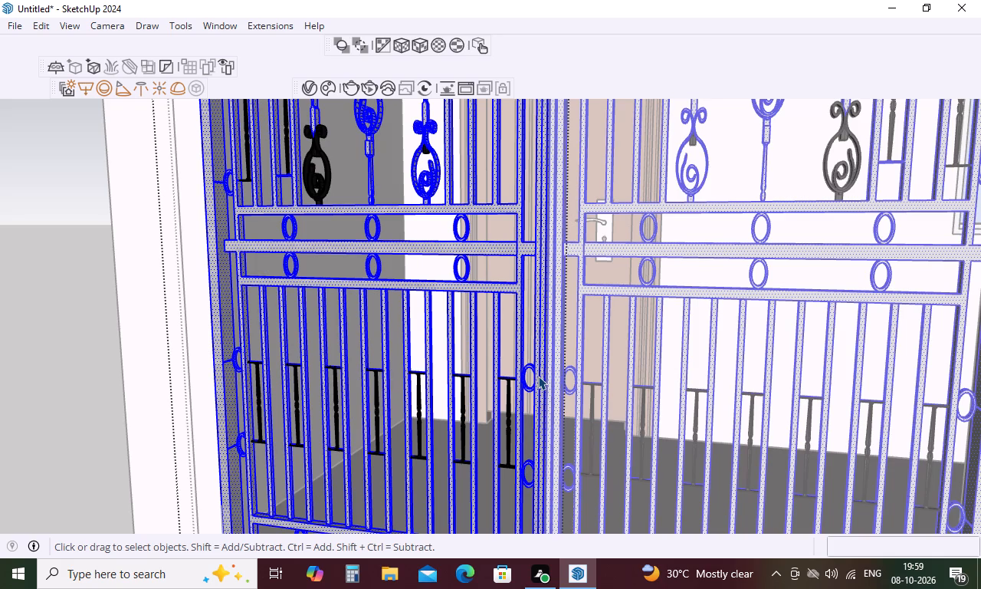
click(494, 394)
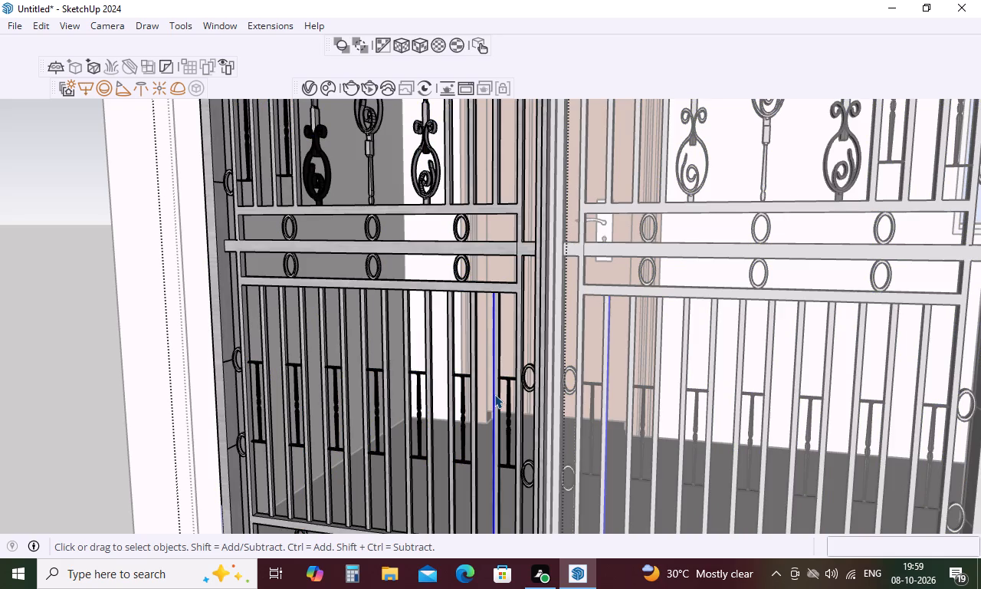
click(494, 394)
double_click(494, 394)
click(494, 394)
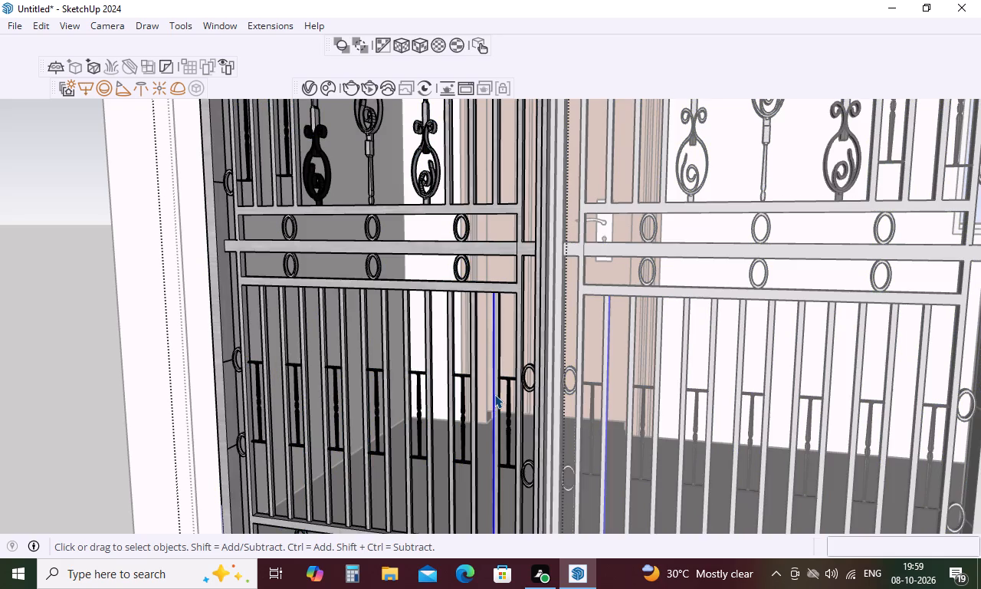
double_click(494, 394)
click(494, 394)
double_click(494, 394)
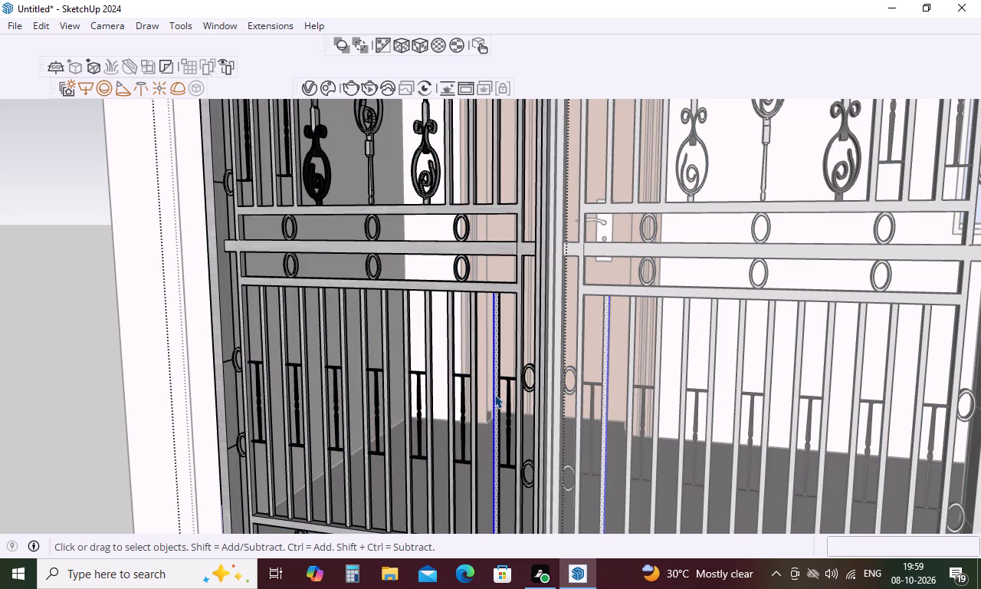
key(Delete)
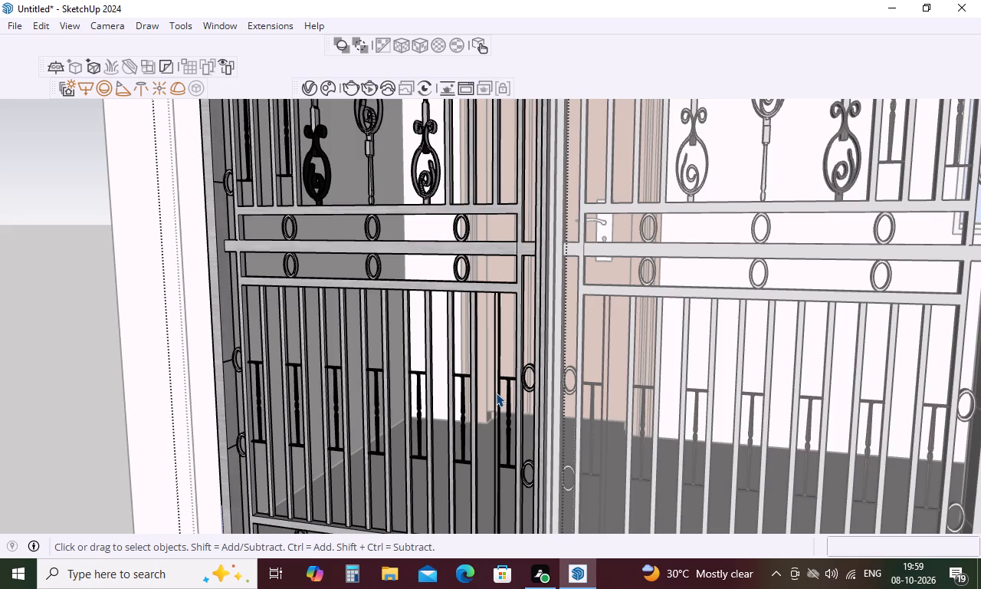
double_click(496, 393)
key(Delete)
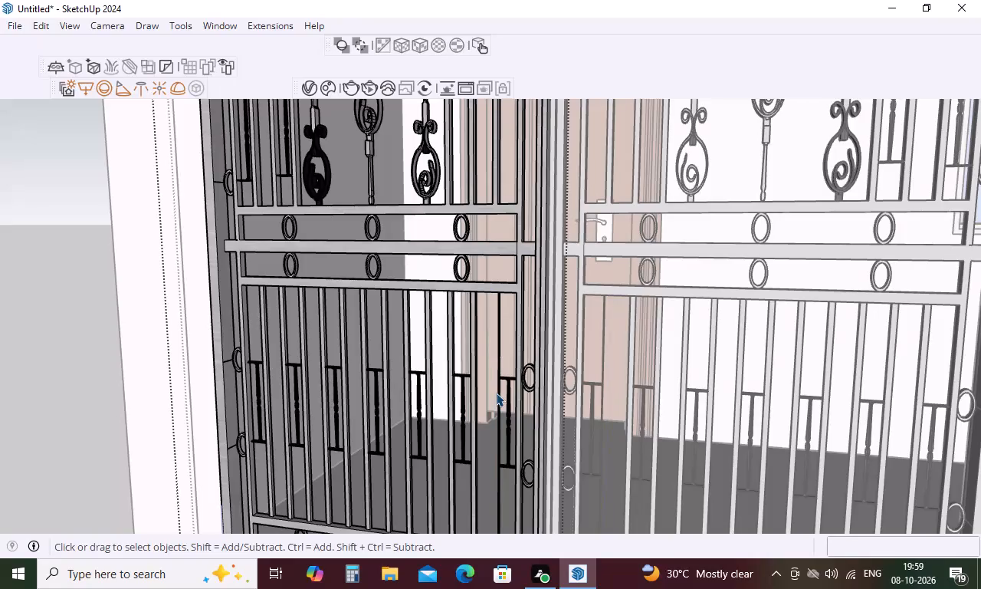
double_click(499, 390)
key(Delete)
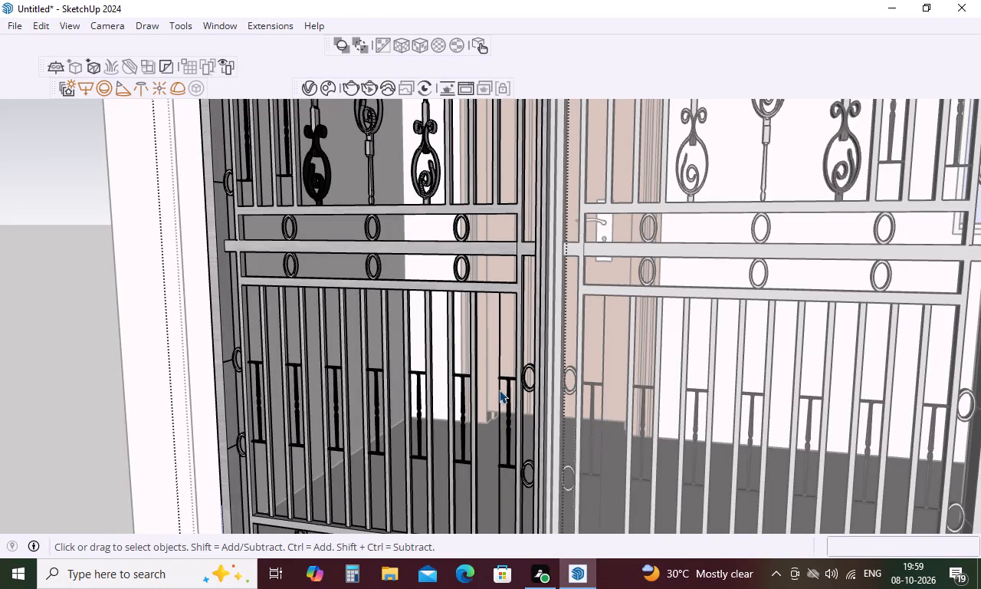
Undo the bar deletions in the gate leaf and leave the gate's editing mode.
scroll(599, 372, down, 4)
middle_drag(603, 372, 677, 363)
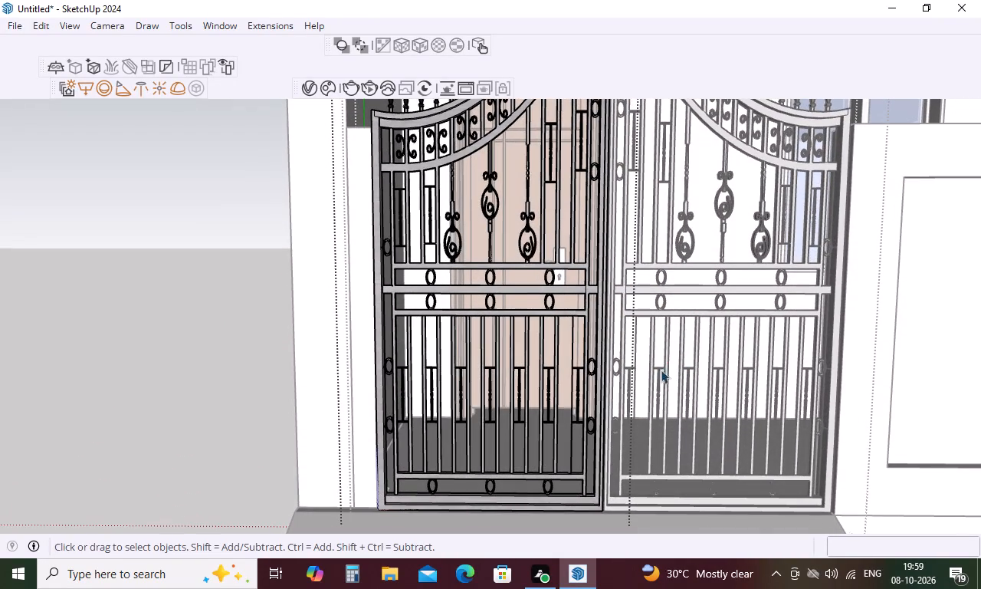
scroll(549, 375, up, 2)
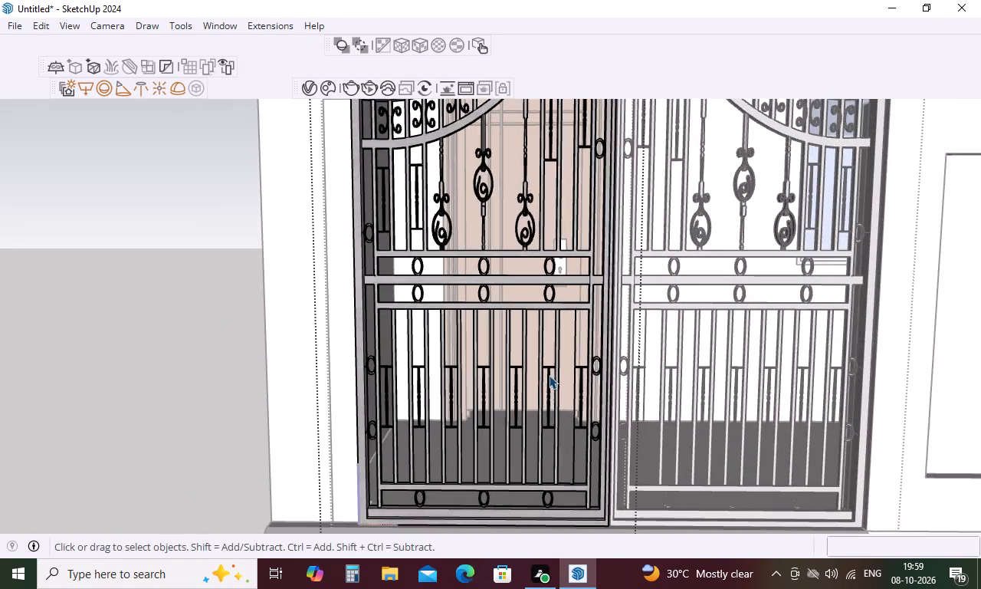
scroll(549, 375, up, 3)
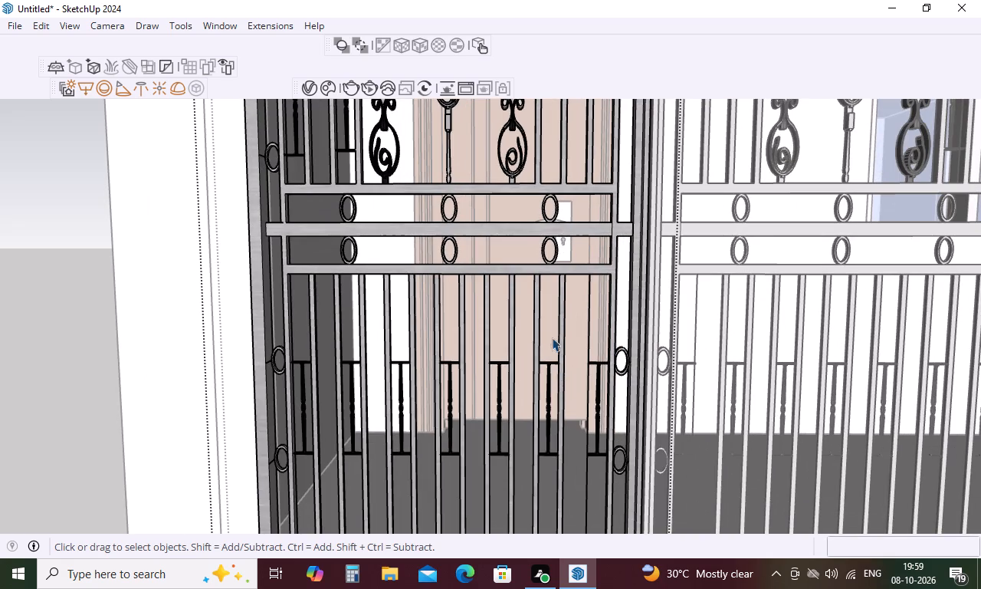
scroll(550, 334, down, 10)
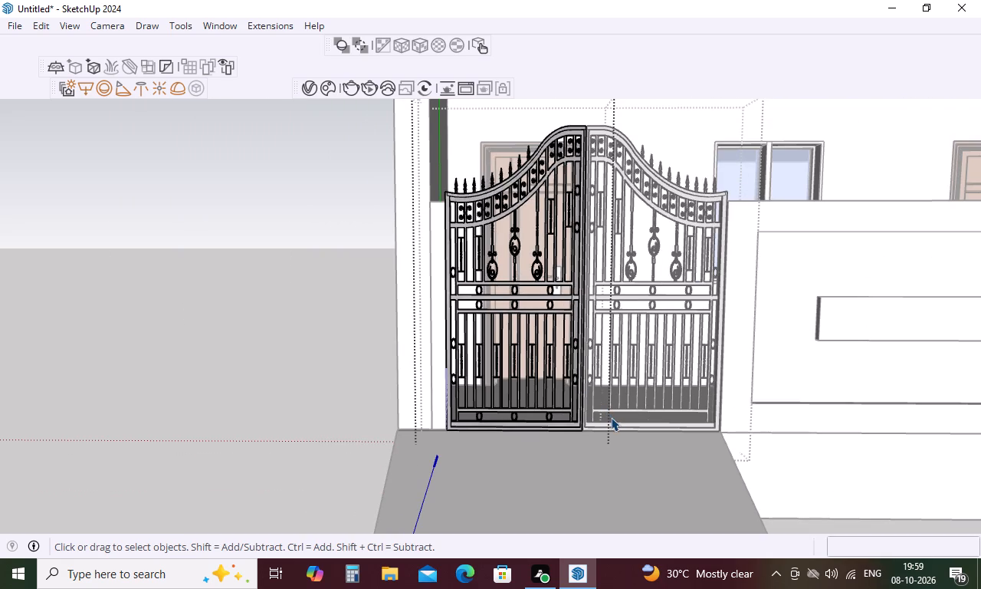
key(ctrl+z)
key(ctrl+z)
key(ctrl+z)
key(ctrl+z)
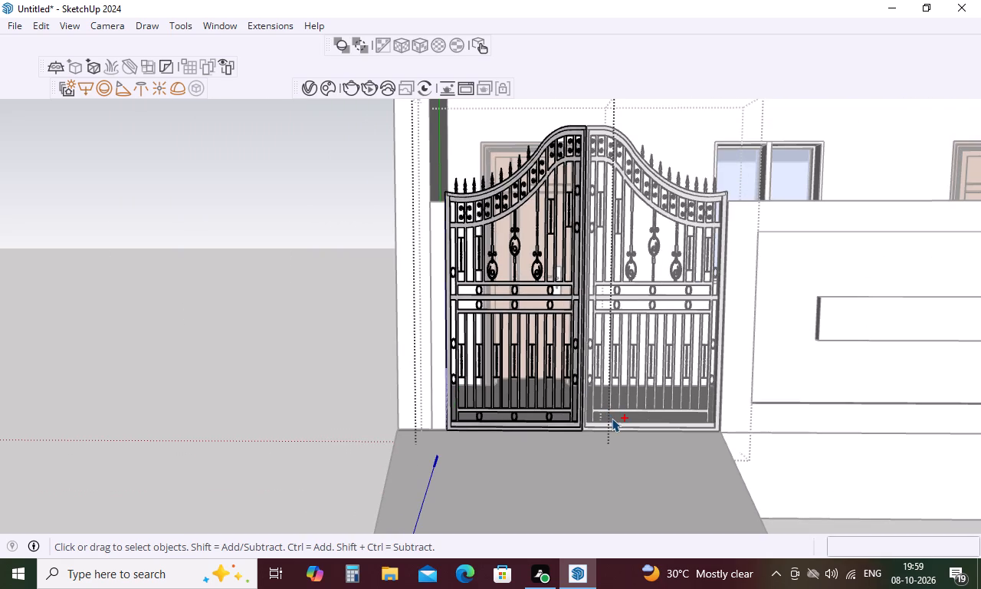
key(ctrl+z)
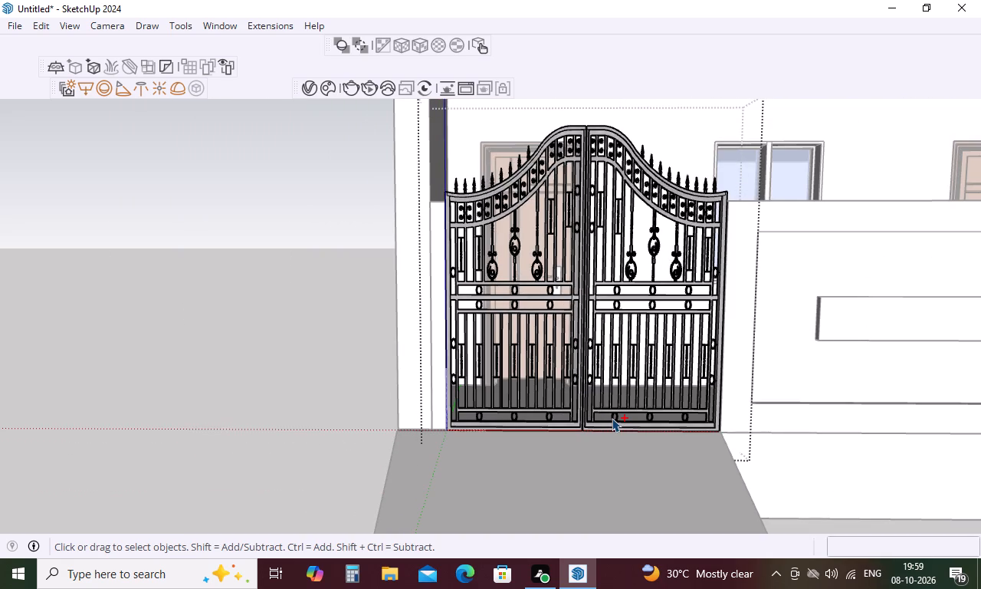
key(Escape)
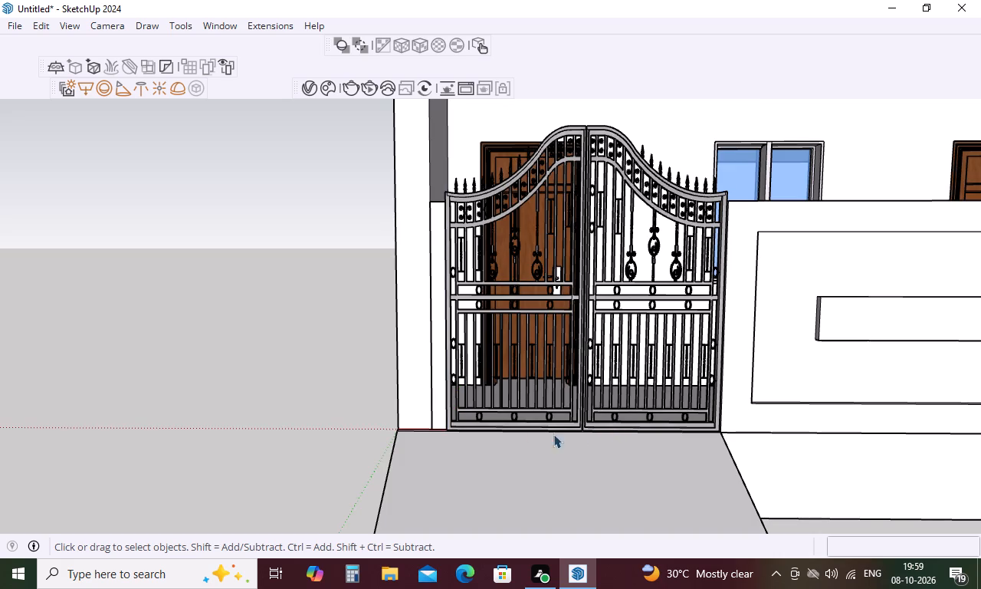
Examine the gate in the complete front facade against the boundary wall, ramp and reference image.
click(258, 392)
scroll(382, 282, down, 6)
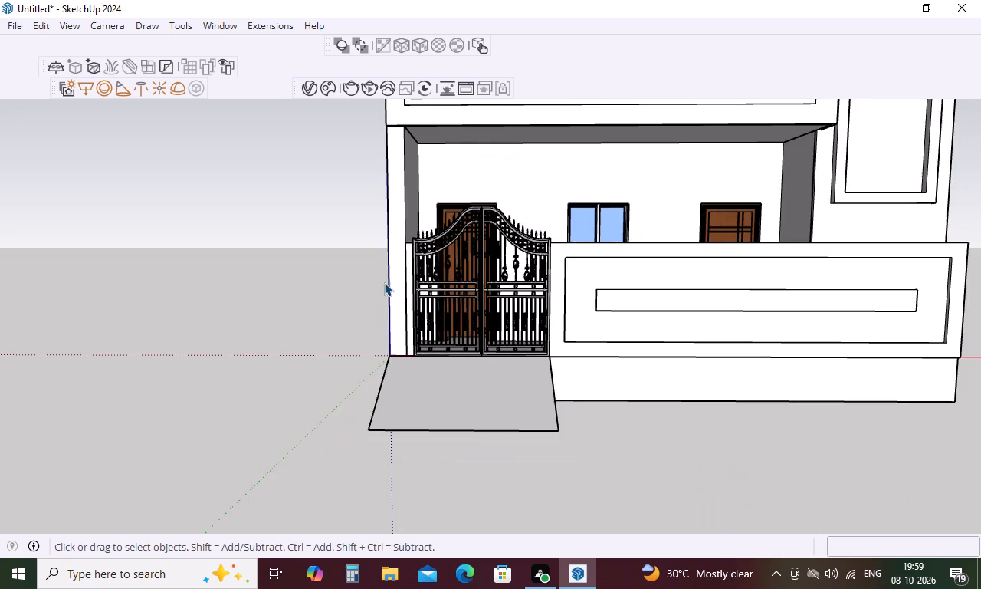
middle_drag(538, 310, 474, 290)
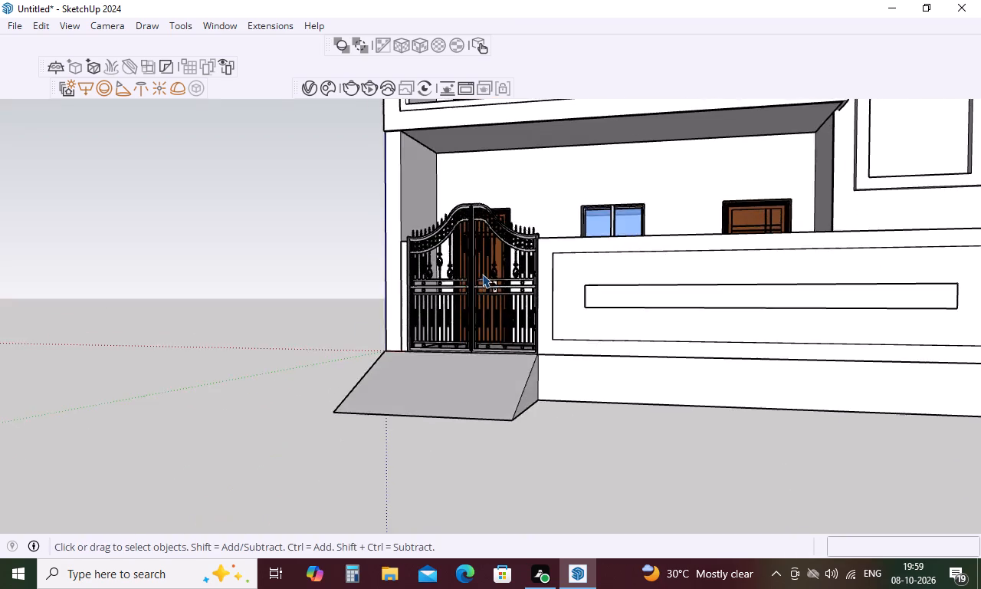
scroll(482, 274, down, 5)
middle_drag(558, 366, 655, 408)
scroll(504, 317, up, 4)
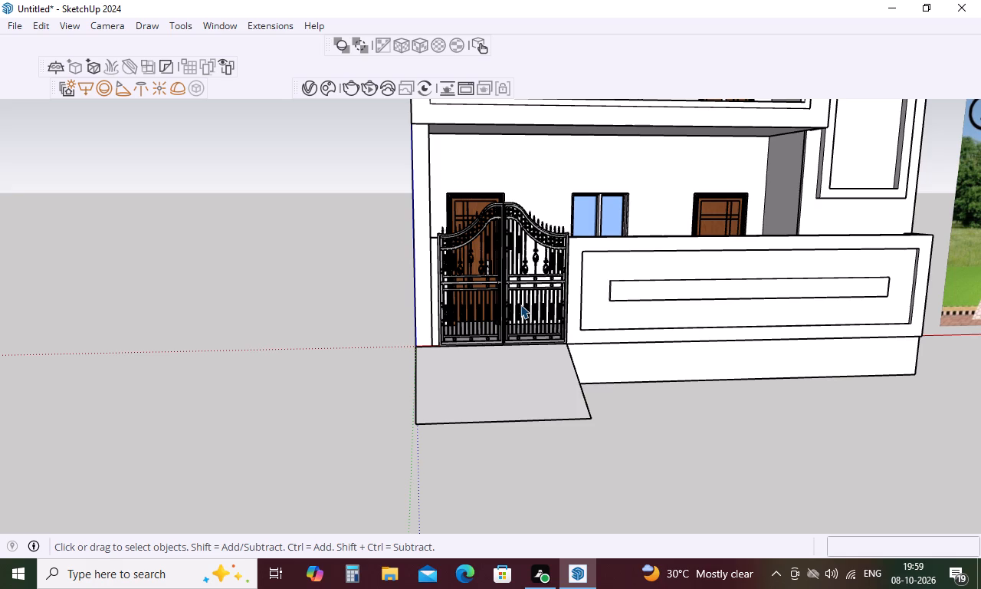
scroll(345, 271, down, 8)
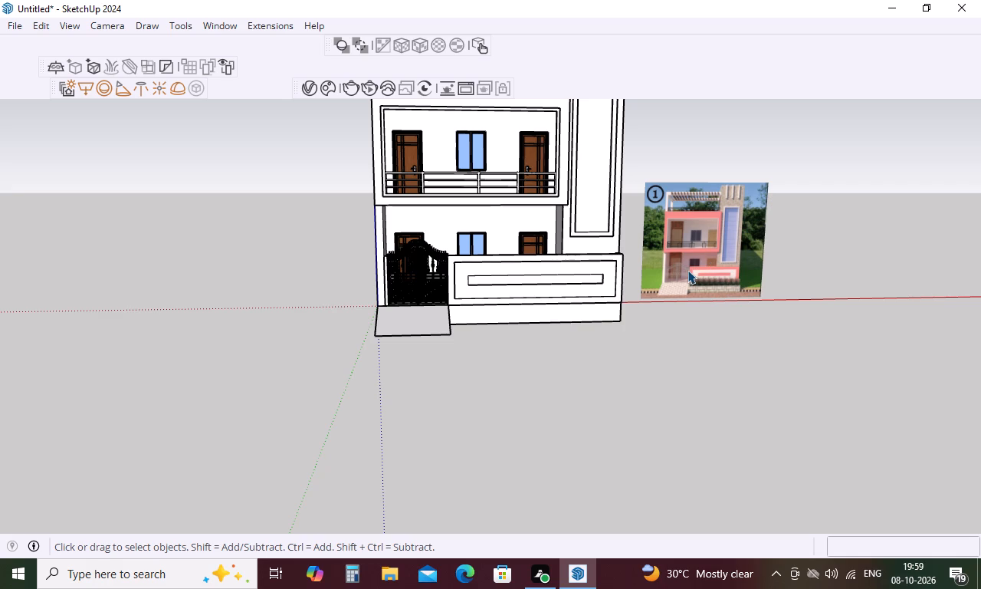
Open the ground-floor wall group for editing, with the door behind the gate in close view.
double_click(440, 212)
scroll(500, 275, down, 2)
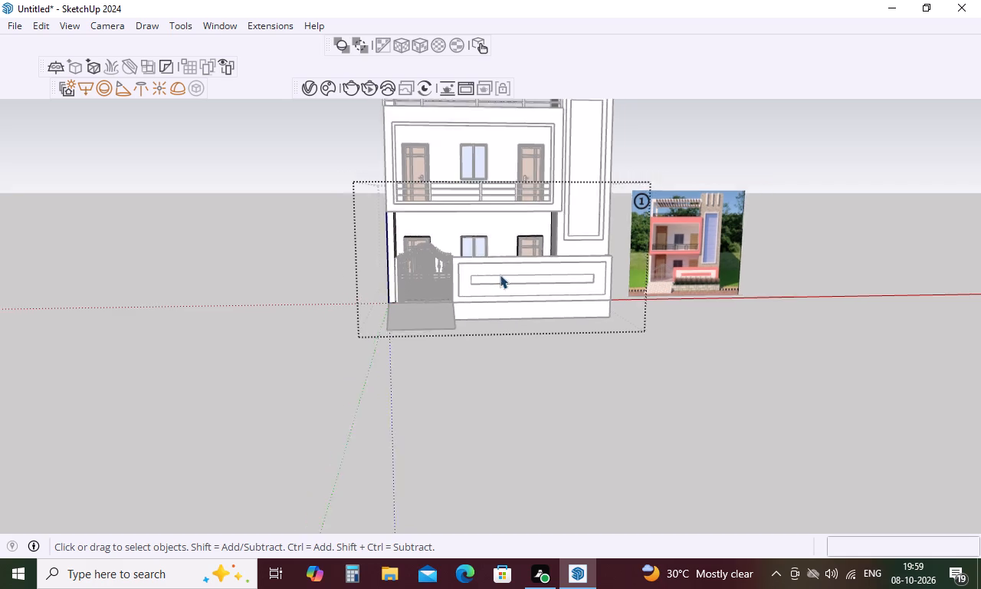
scroll(500, 275, down, 2)
middle_drag(501, 275, 494, 384)
scroll(491, 264, up, 9)
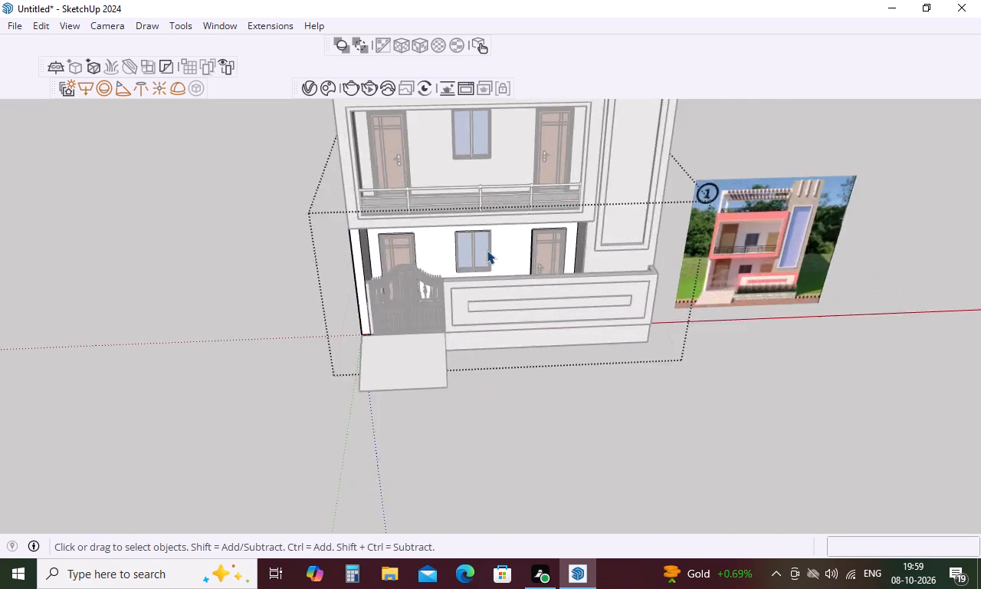
scroll(487, 250, up, 1)
middle_drag(414, 281, 438, 201)
scroll(336, 229, up, 11)
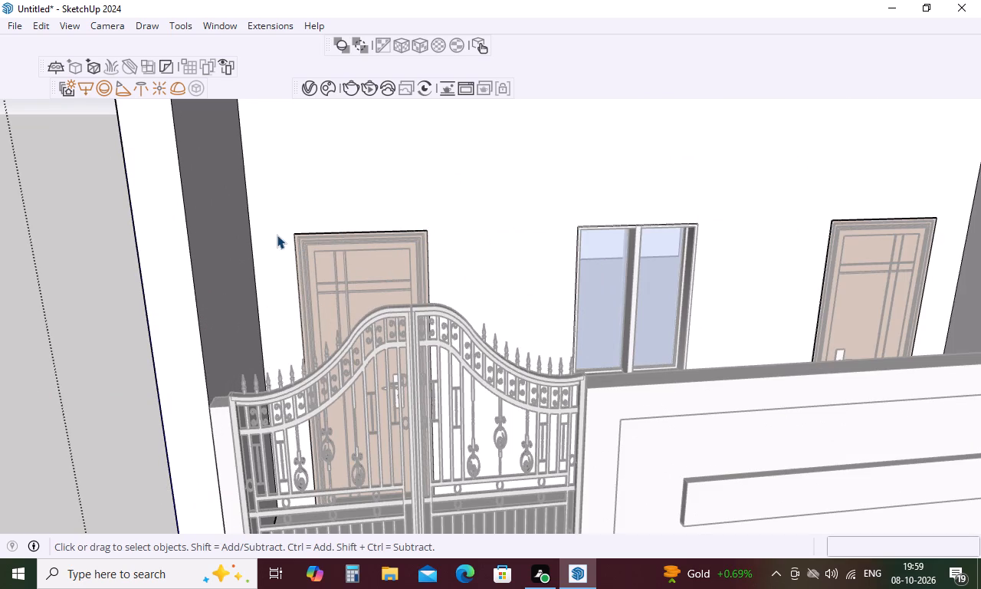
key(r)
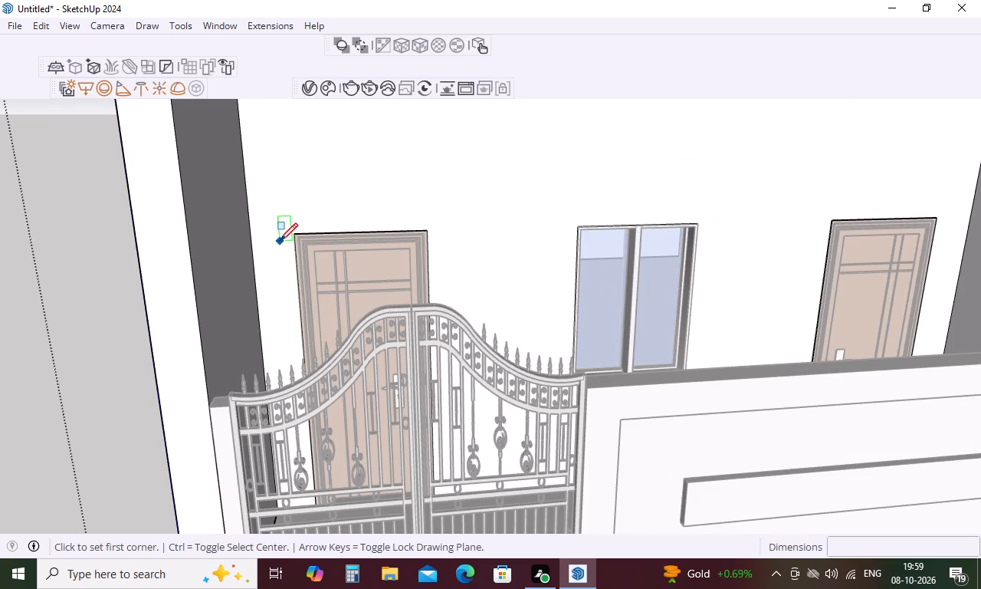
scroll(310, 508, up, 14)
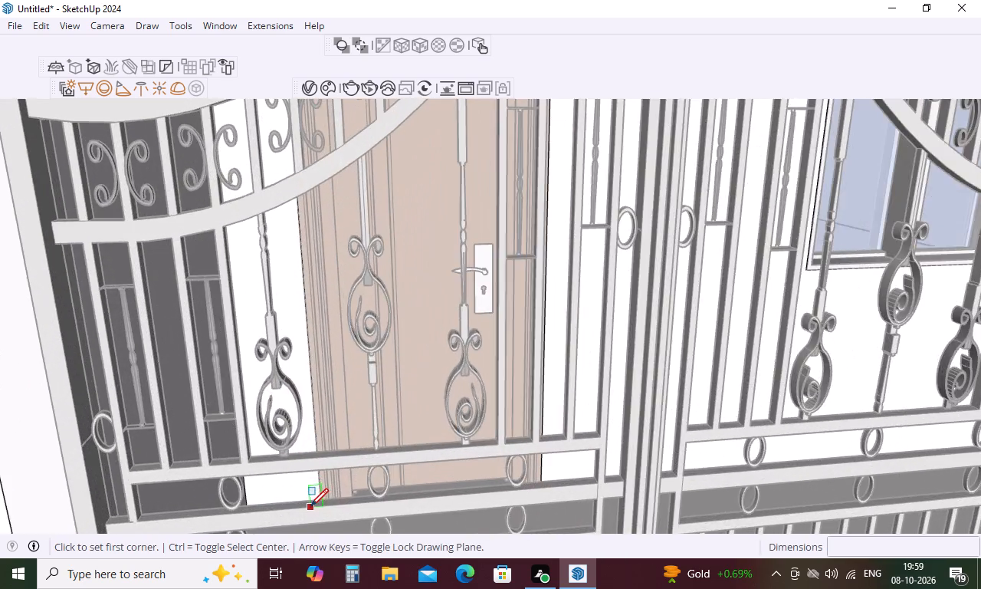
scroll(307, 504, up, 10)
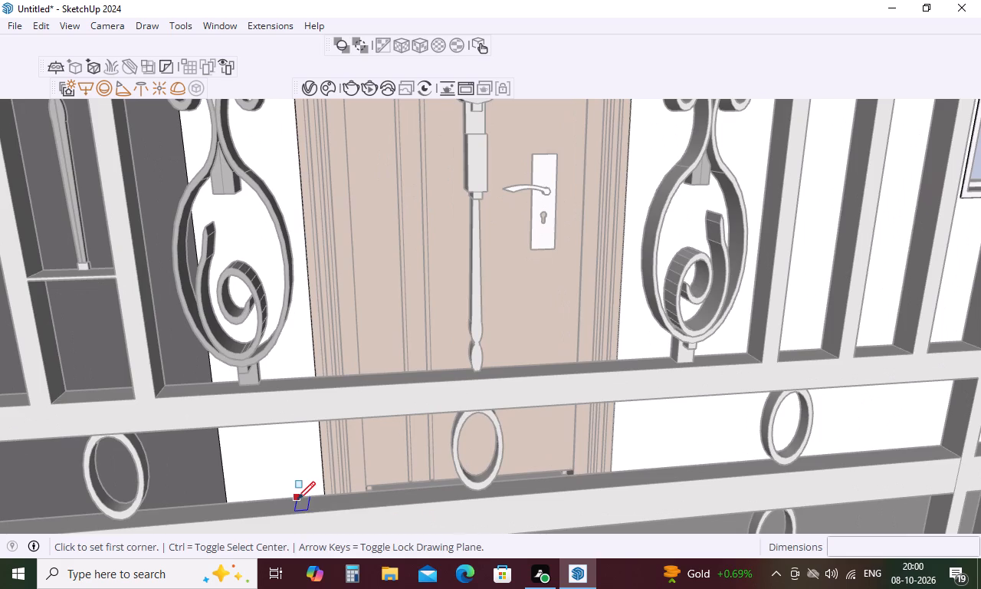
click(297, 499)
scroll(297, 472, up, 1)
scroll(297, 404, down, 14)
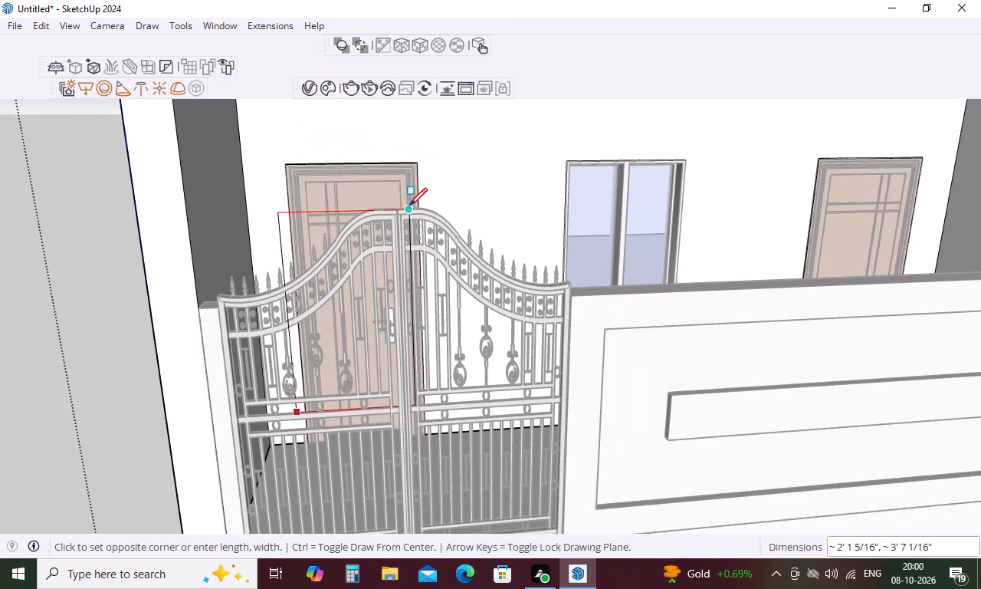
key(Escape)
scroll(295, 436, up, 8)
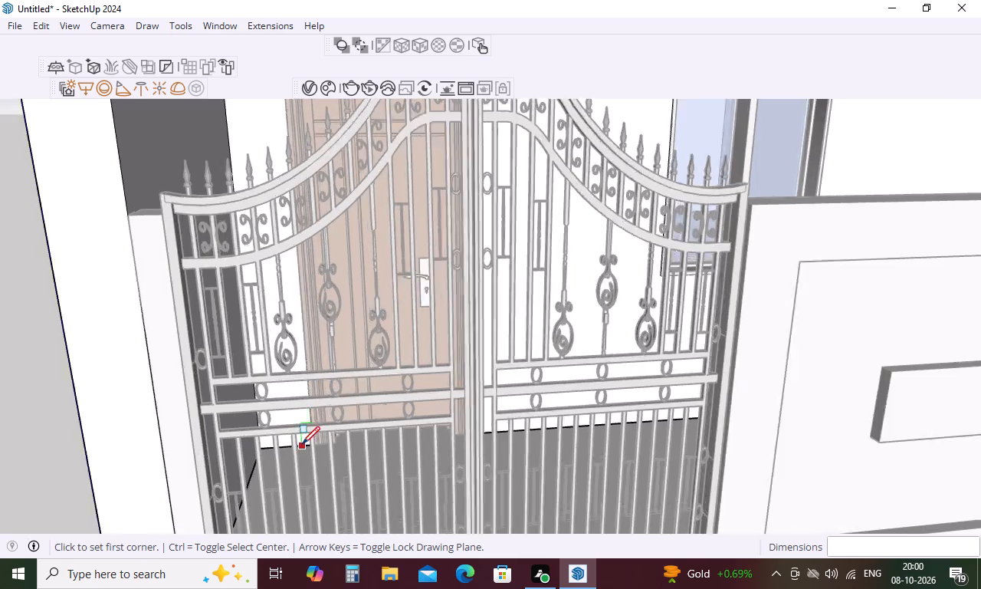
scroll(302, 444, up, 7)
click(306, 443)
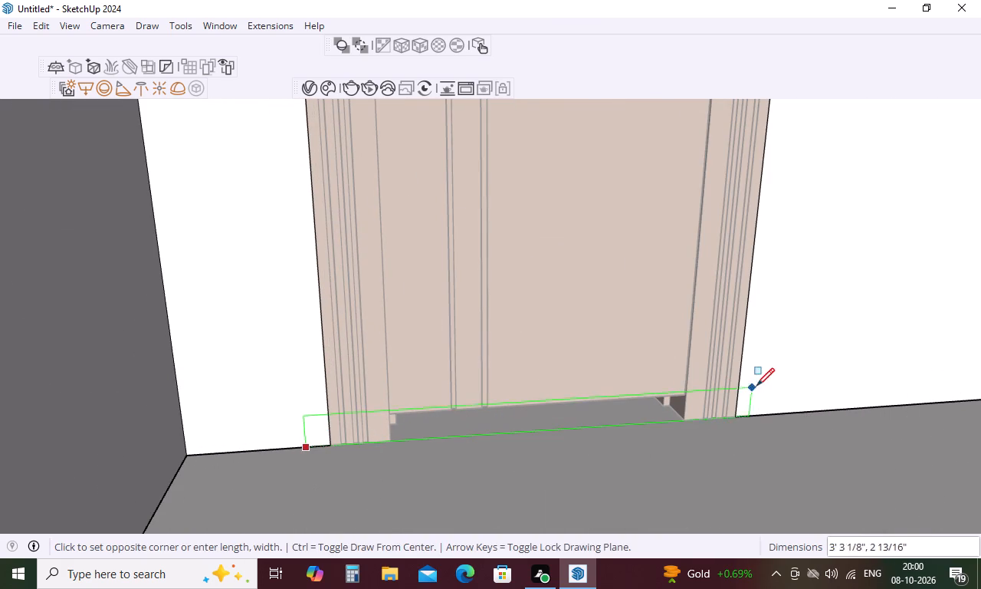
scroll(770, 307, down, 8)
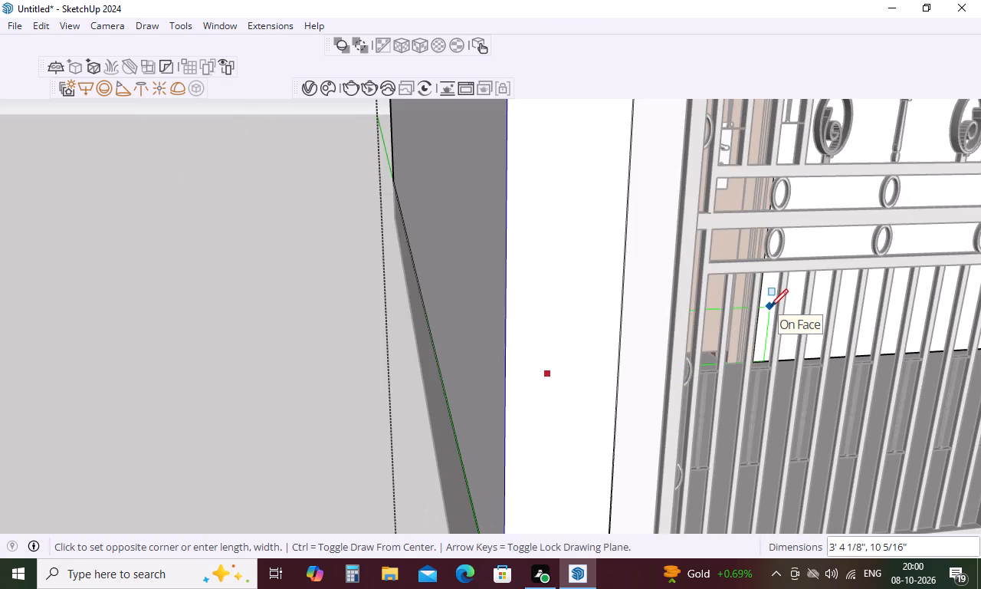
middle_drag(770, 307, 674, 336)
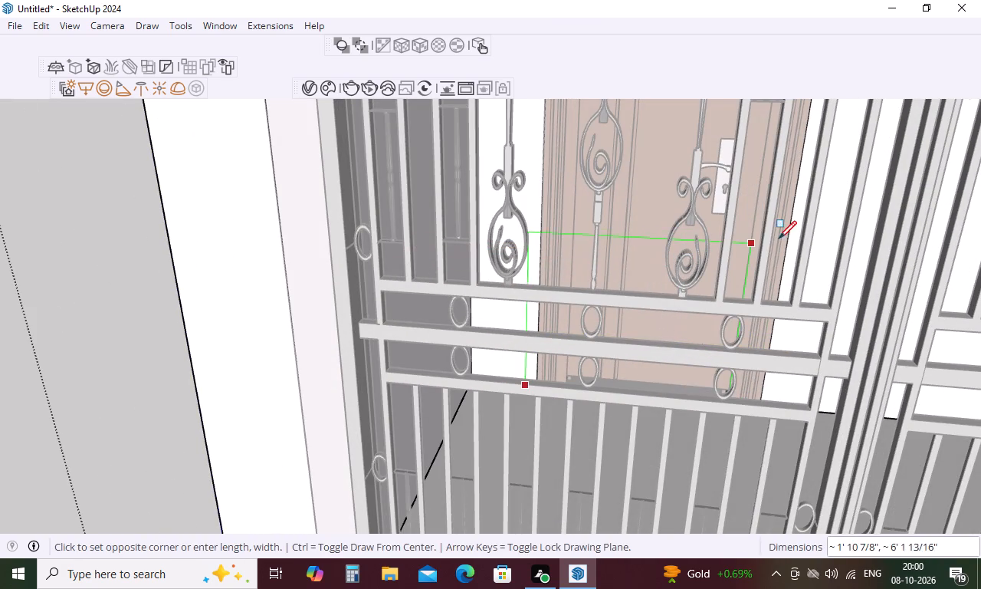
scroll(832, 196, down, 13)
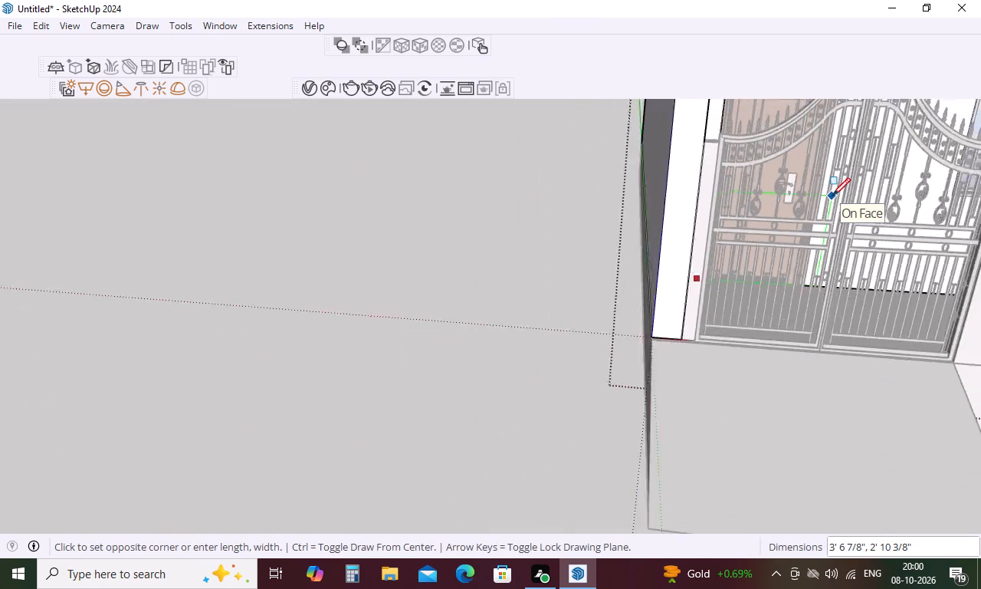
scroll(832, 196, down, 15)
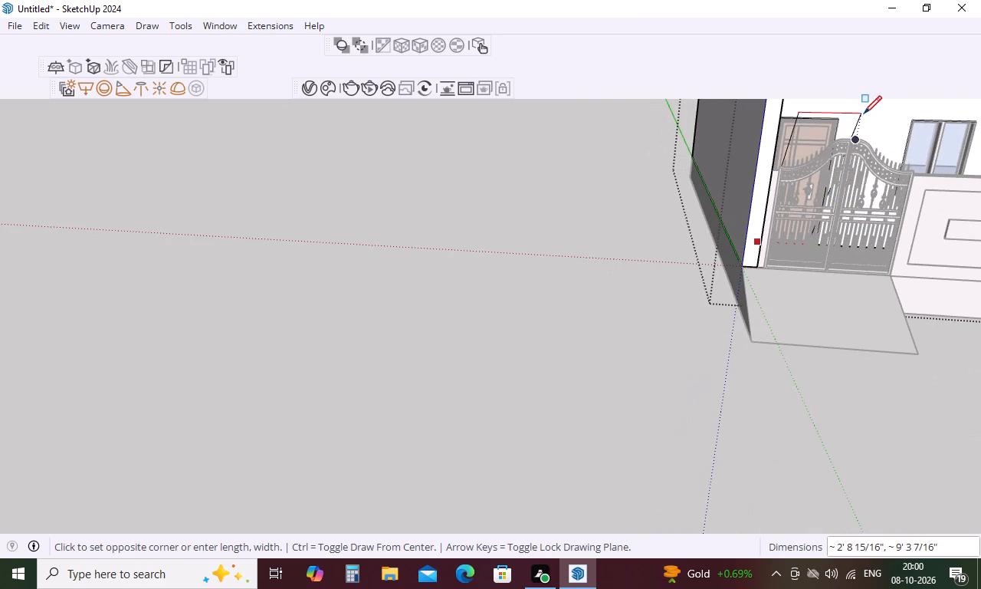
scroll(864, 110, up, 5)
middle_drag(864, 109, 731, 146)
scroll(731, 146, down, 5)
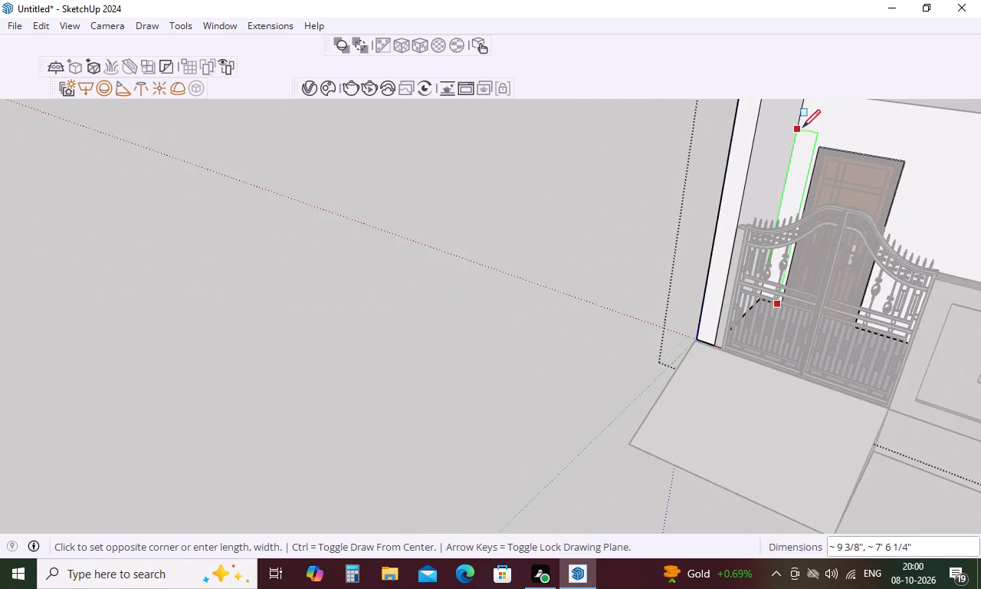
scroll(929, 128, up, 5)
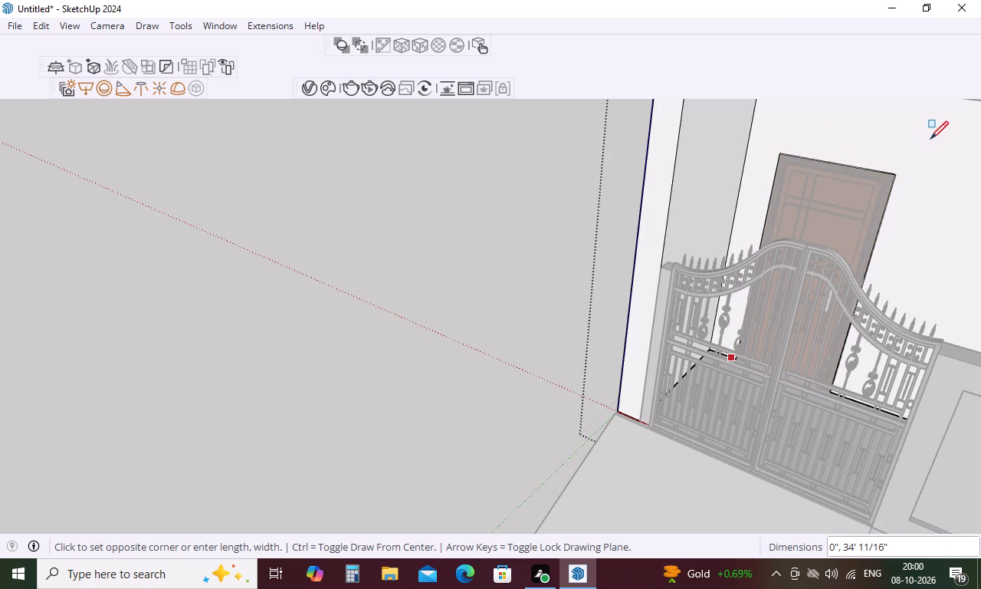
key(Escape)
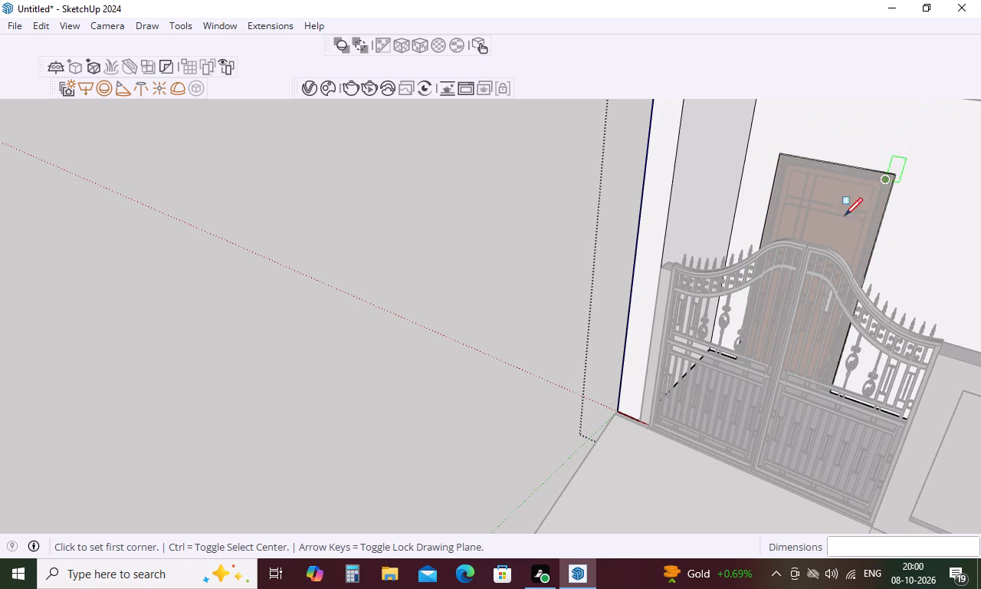
Draw a rectangle about 3' 10" wide and 9' 11" high on the wall around the door behind the gate, from floor to ceiling.
scroll(826, 326, up, 6)
middle_drag(897, 314, 719, 324)
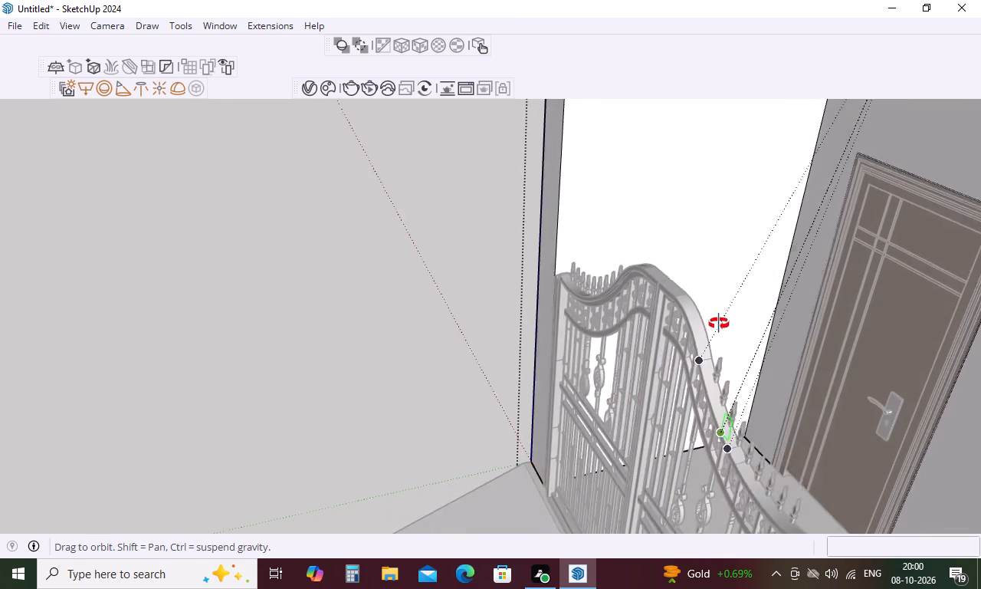
middle_drag(719, 324, 717, 324)
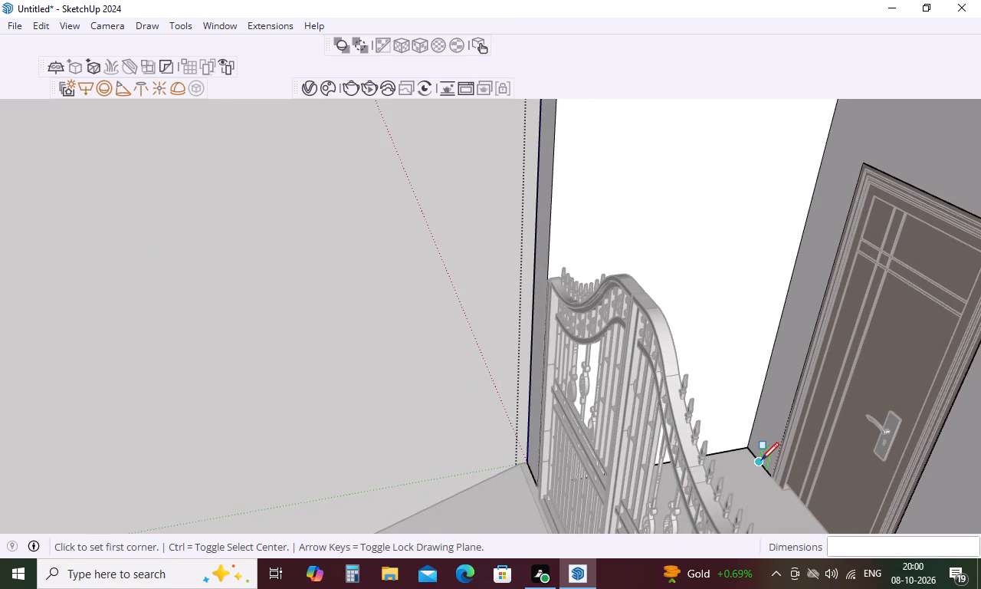
click(761, 460)
scroll(951, 467, down, 5)
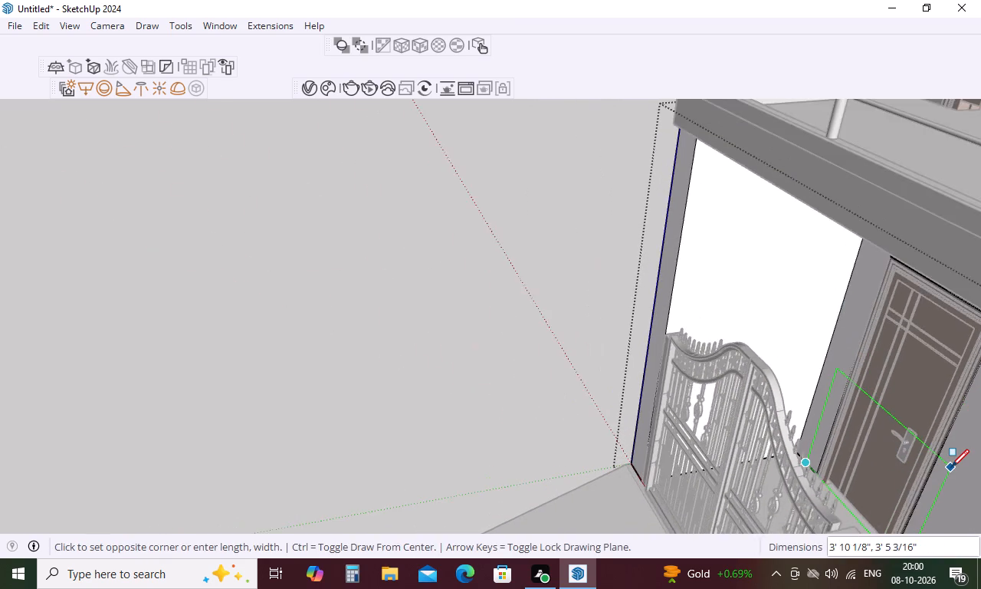
scroll(951, 467, down, 4)
middle_drag(950, 442, 881, 376)
scroll(881, 376, down, 17)
middle_drag(937, 414, 980, 359)
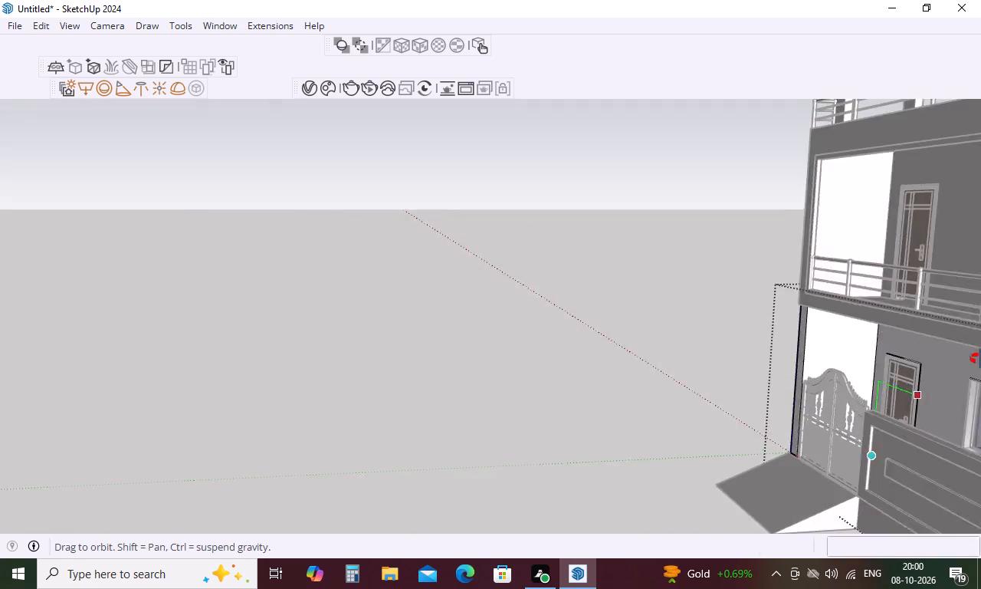
middle_drag(980, 359, 980, 343)
scroll(943, 356, up, 15)
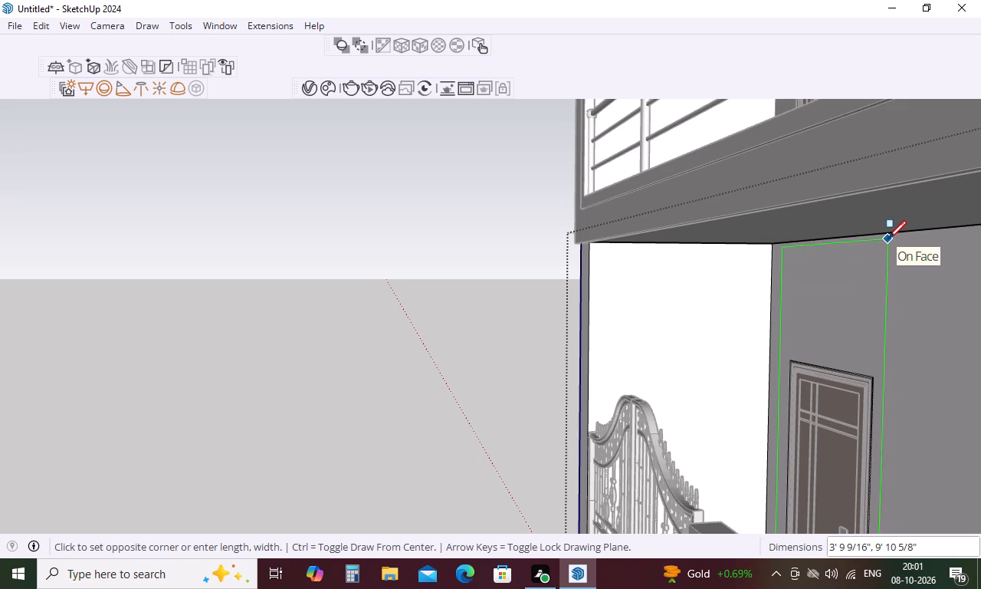
click(889, 235)
key(space)
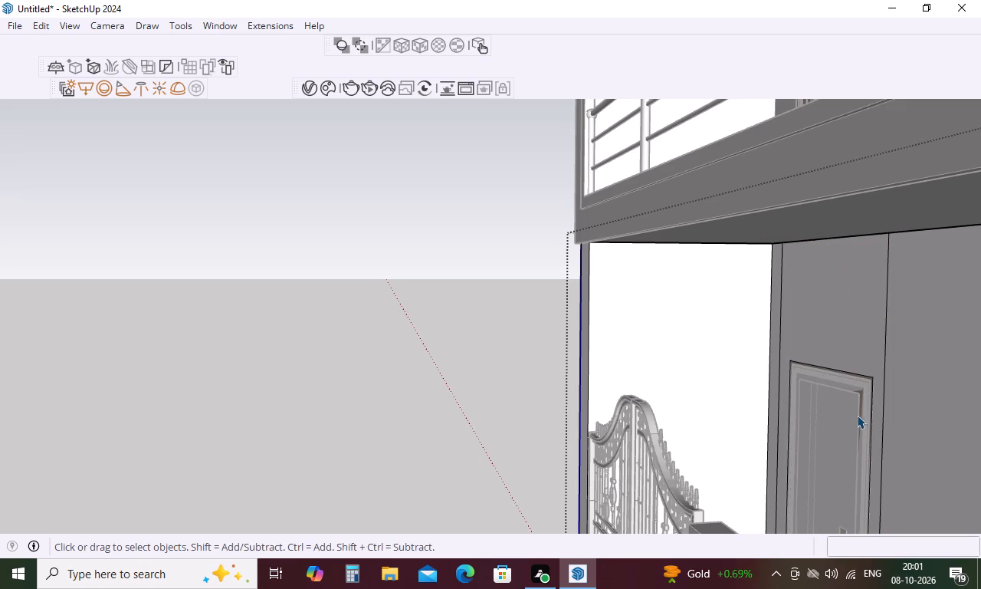
Draw a 3' by 7' rectangle over the same door's outer frame, from its upper corner to the opposite corner at the floor.
scroll(893, 360, down, 4)
middle_drag(901, 351, 980, 355)
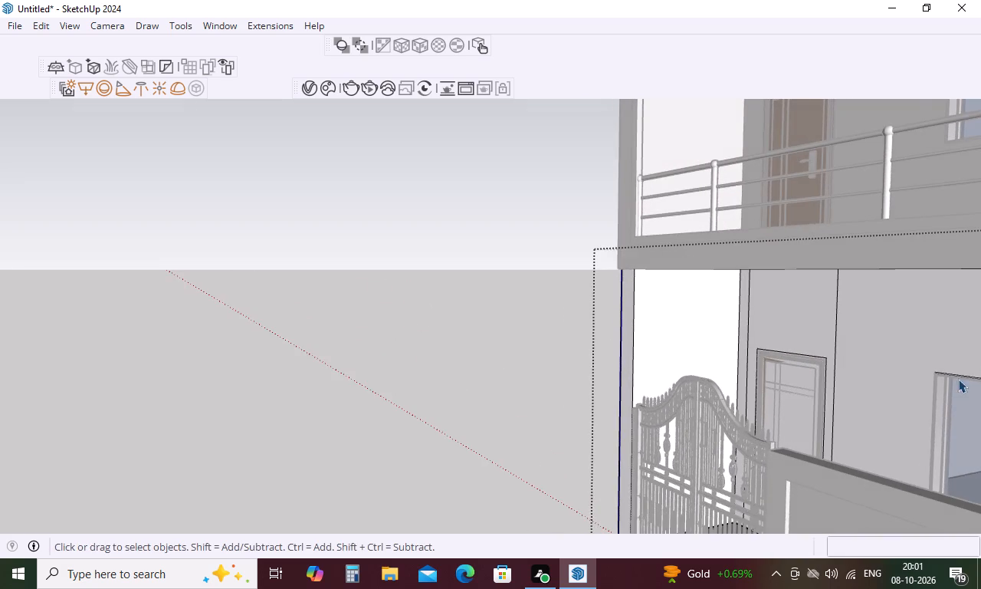
scroll(694, 433, down, 4)
middle_drag(746, 451, 924, 432)
scroll(579, 419, up, 5)
middle_drag(657, 413, 677, 479)
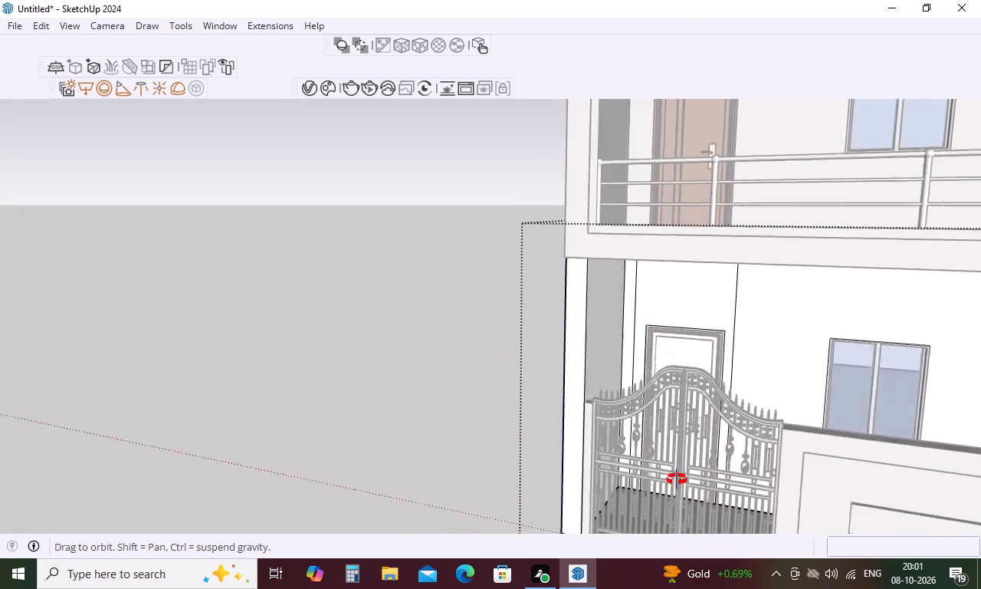
middle_drag(677, 479, 691, 525)
scroll(694, 344, up, 5)
scroll(611, 306, up, 5)
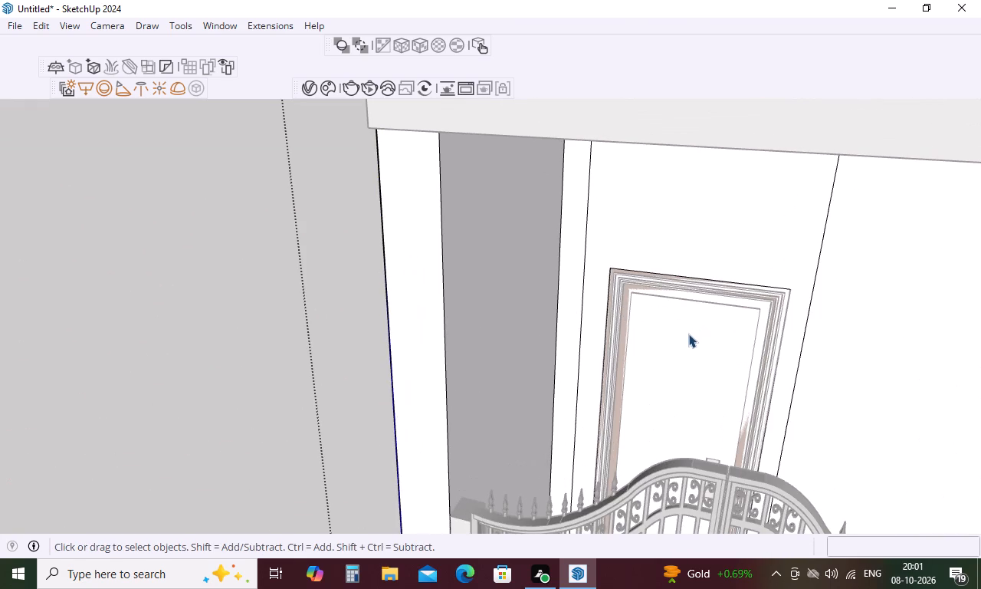
key(r)
click(611, 268)
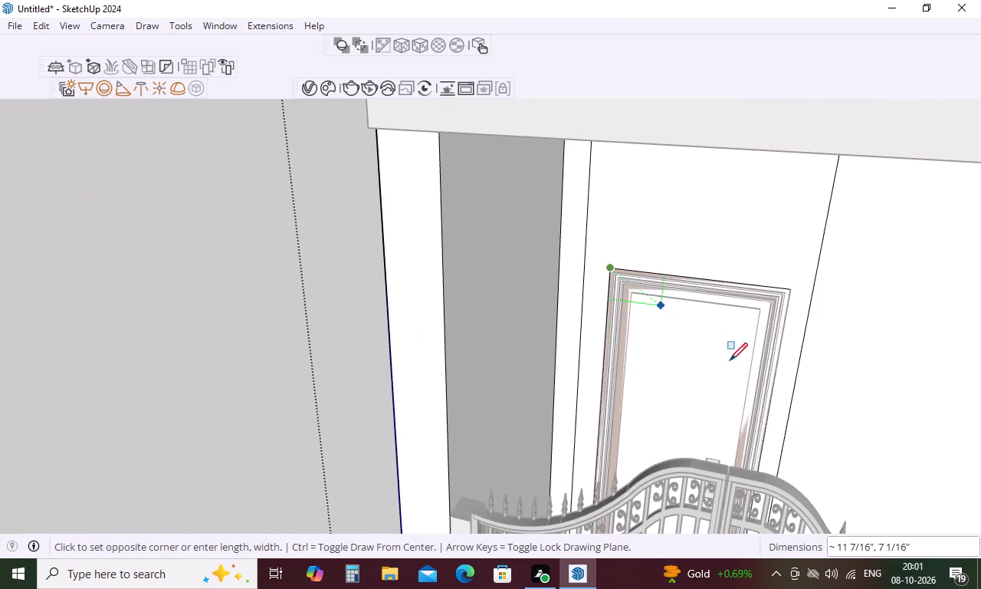
middle_drag(756, 403, 756, 482)
scroll(750, 488, up, 6)
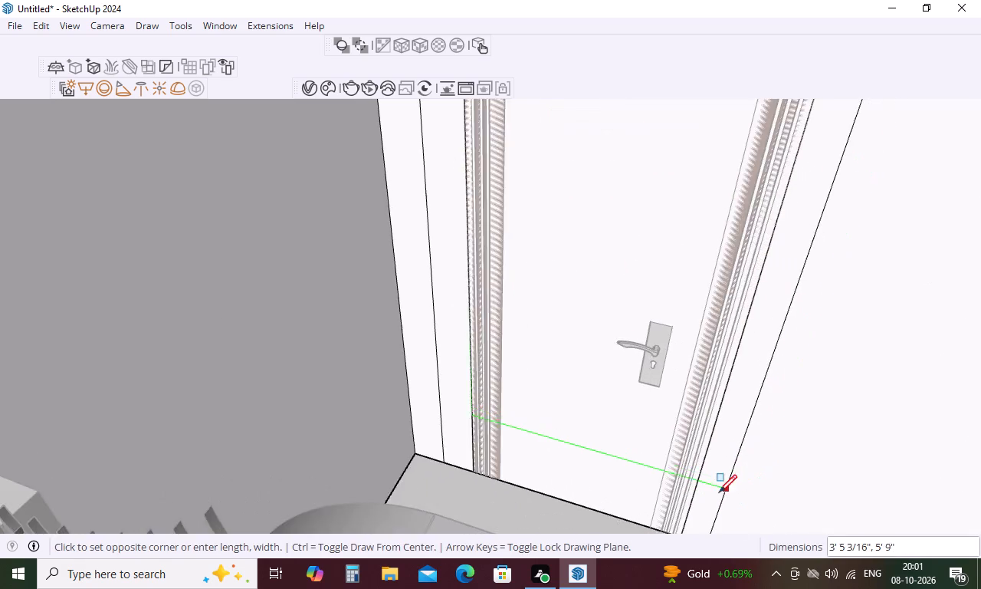
scroll(719, 492, up, 4)
scroll(683, 408, down, 5)
scroll(698, 470, up, 4)
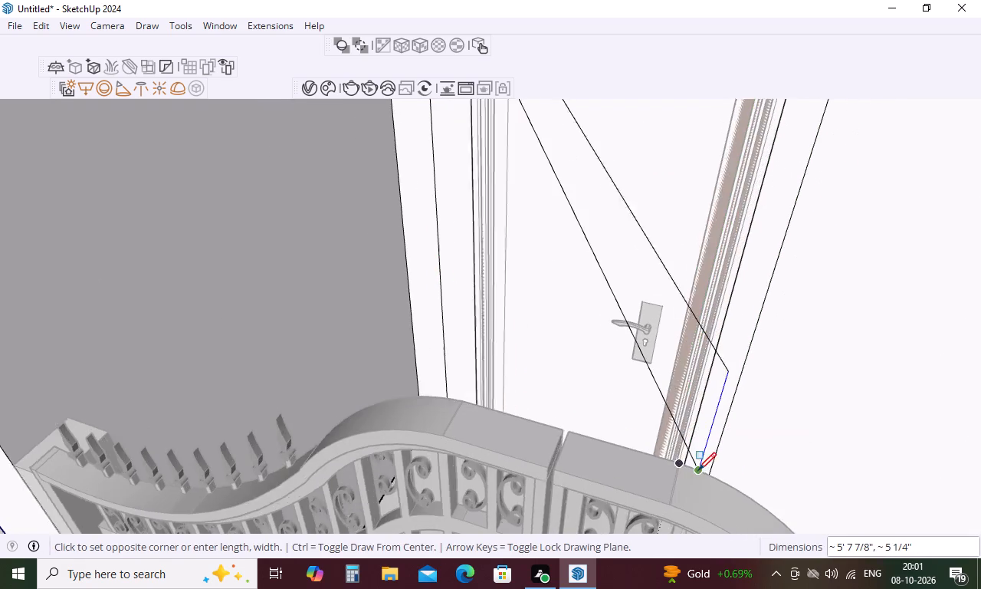
middle_drag(697, 472, 675, 531)
scroll(687, 454, up, 5)
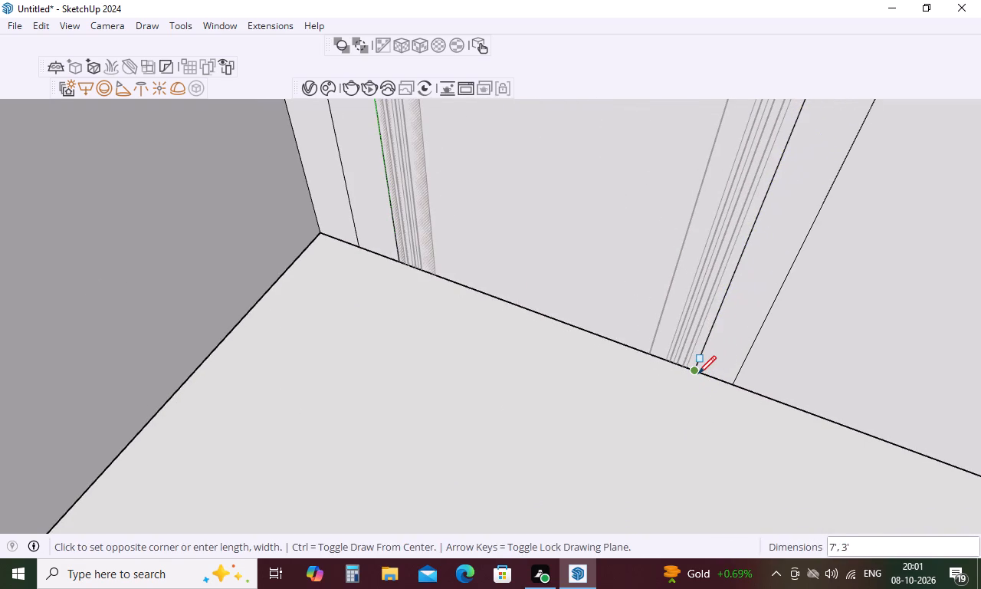
click(698, 373)
key(space)
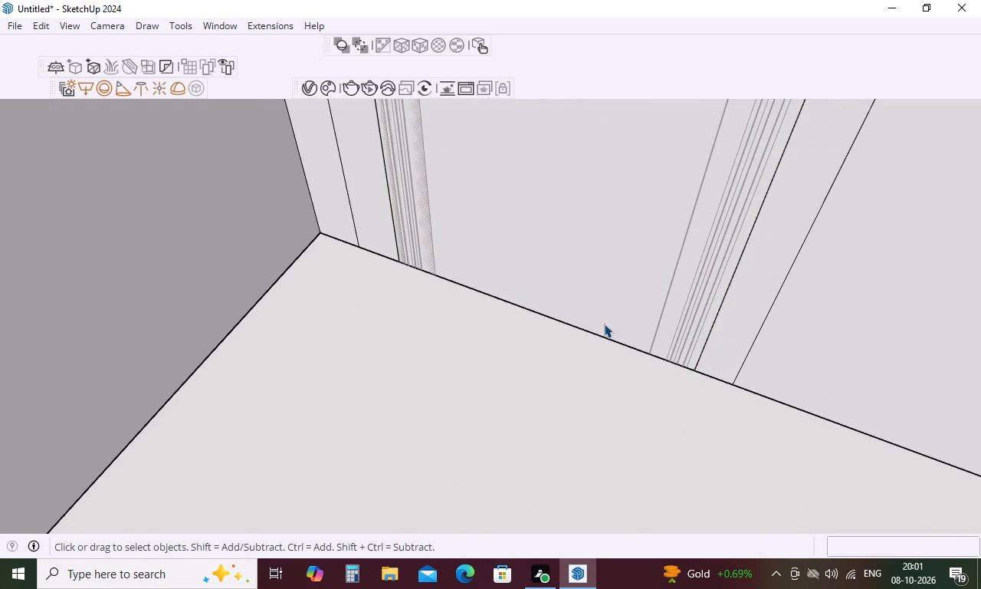
Delete the rectangle face covering the ground-floor door behind the gate.
click(604, 324)
key(Delete)
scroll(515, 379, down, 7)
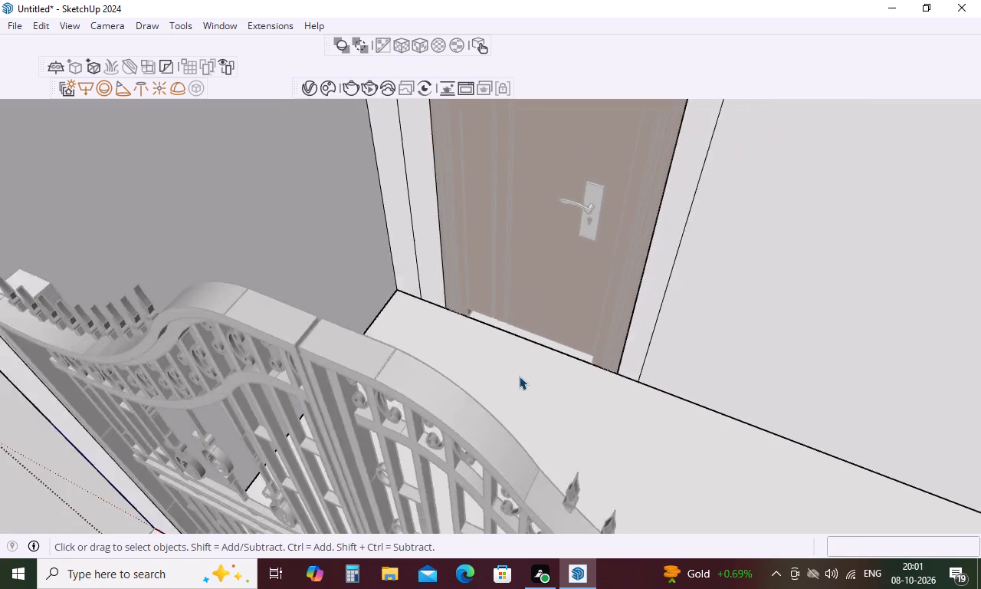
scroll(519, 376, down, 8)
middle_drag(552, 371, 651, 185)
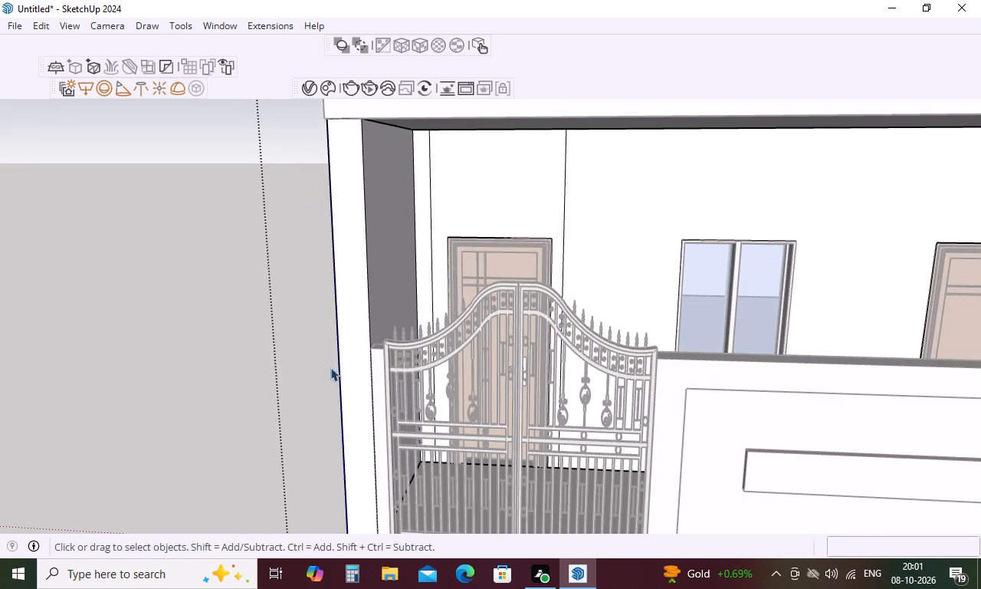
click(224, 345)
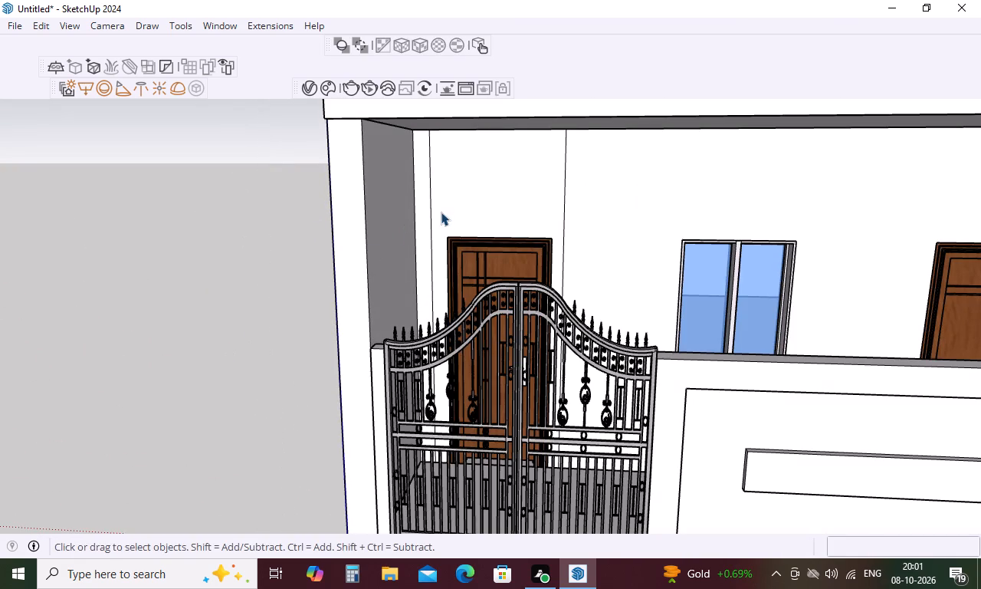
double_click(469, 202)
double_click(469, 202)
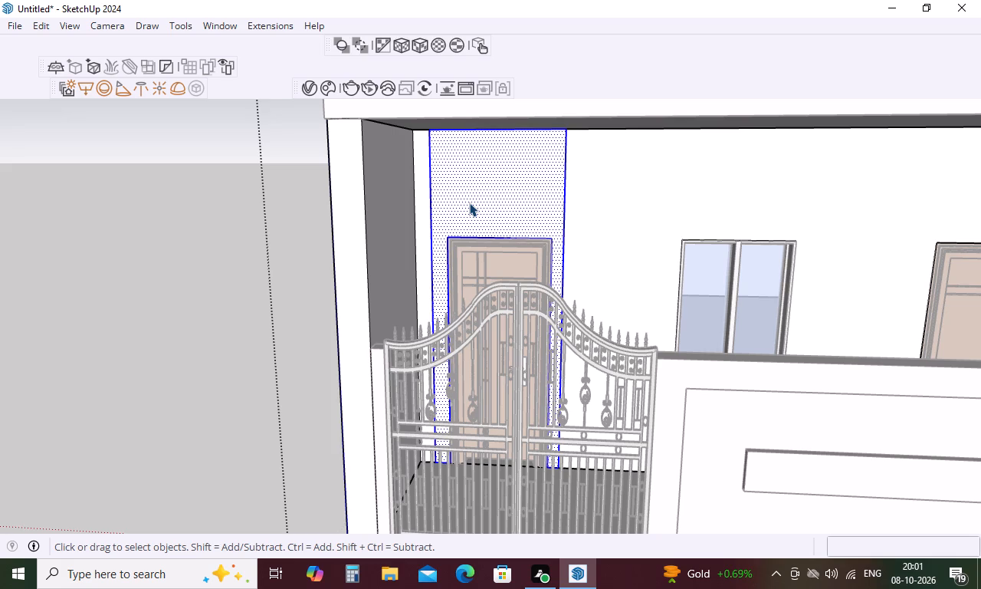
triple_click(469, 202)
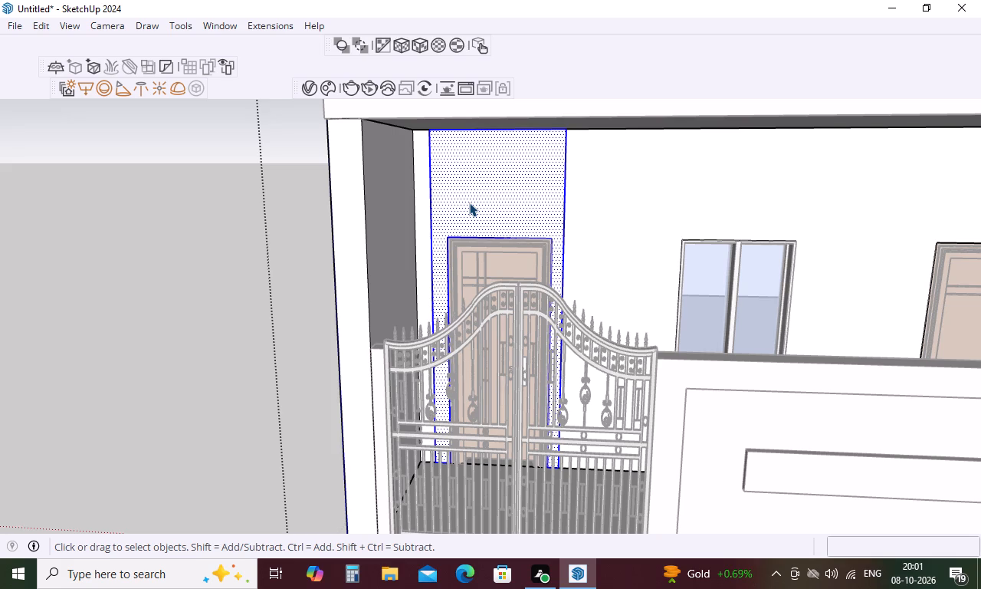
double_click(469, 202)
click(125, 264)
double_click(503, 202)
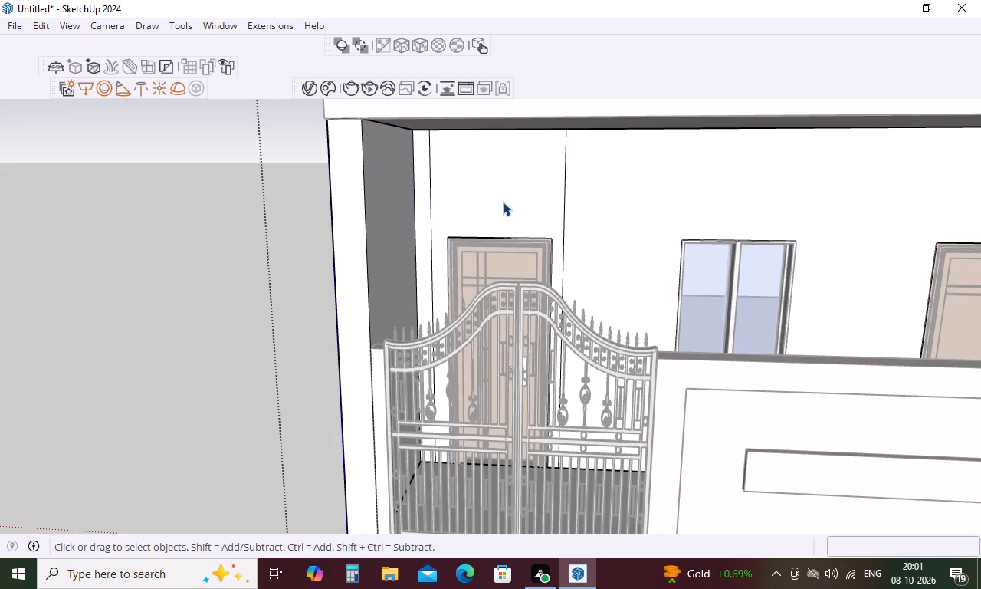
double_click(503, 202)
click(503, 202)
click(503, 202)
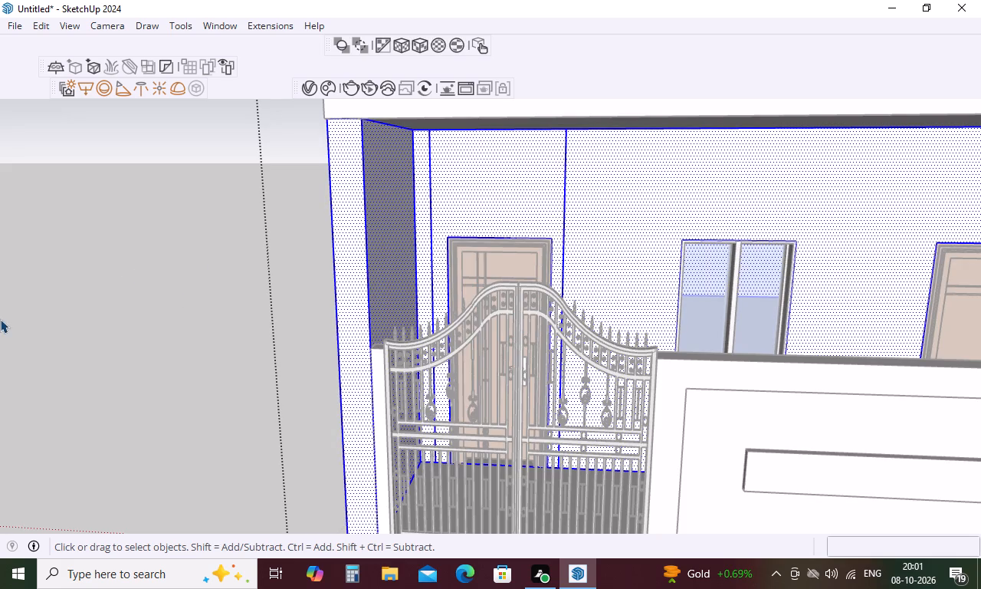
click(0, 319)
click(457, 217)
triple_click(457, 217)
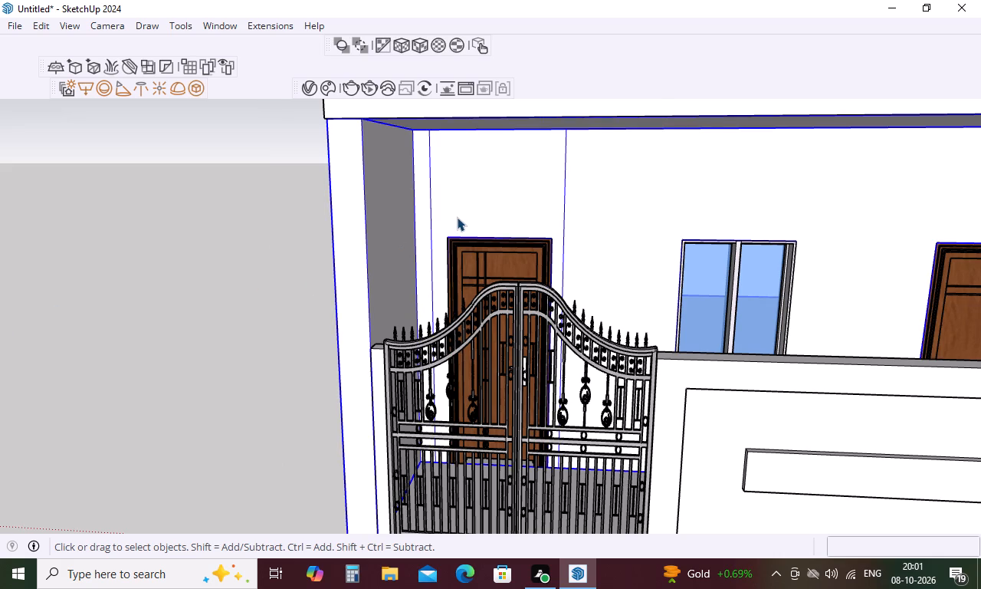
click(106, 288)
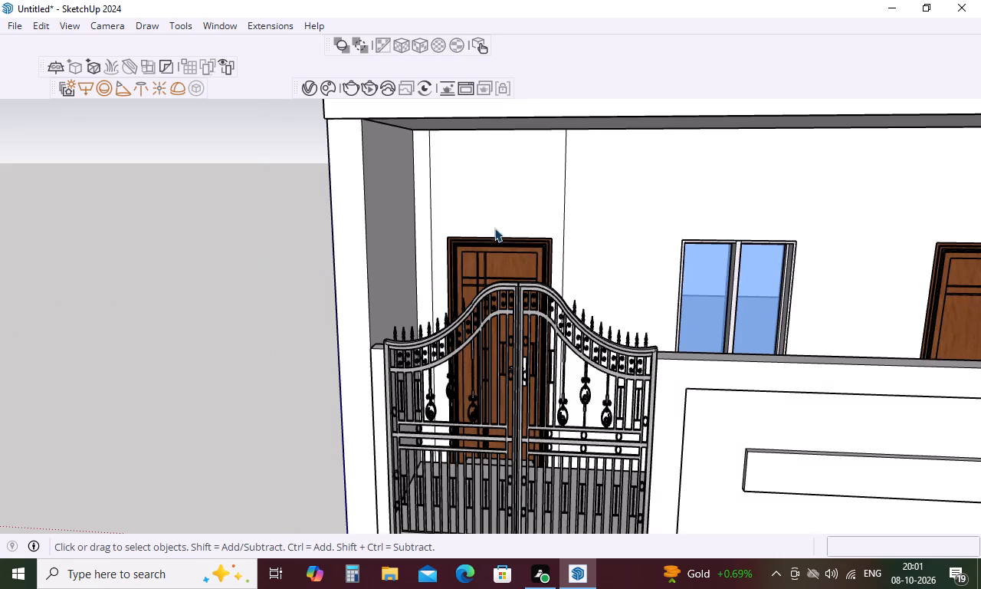
Copy the full-height panel face and its edges around the ground-floor door behind the gate.
double_click(515, 215)
click(515, 214)
double_click(515, 214)
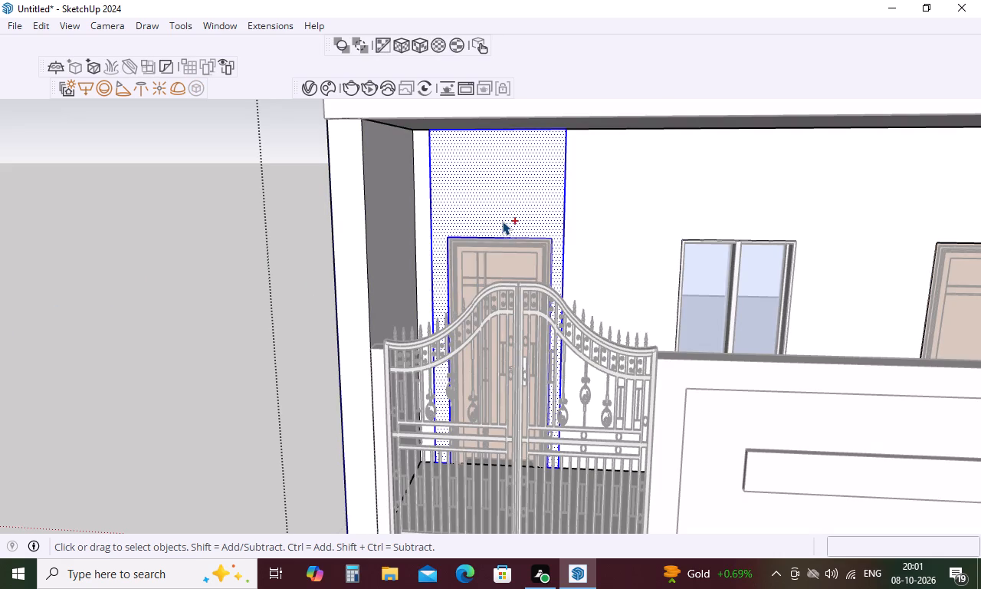
key(ctrl+c)
Paste the copied panel into the first-floor wall group around the balcony door above the gate, with its base on the balcony floor line.
click(119, 349)
scroll(223, 311, down, 10)
middle_drag(308, 333, 352, 479)
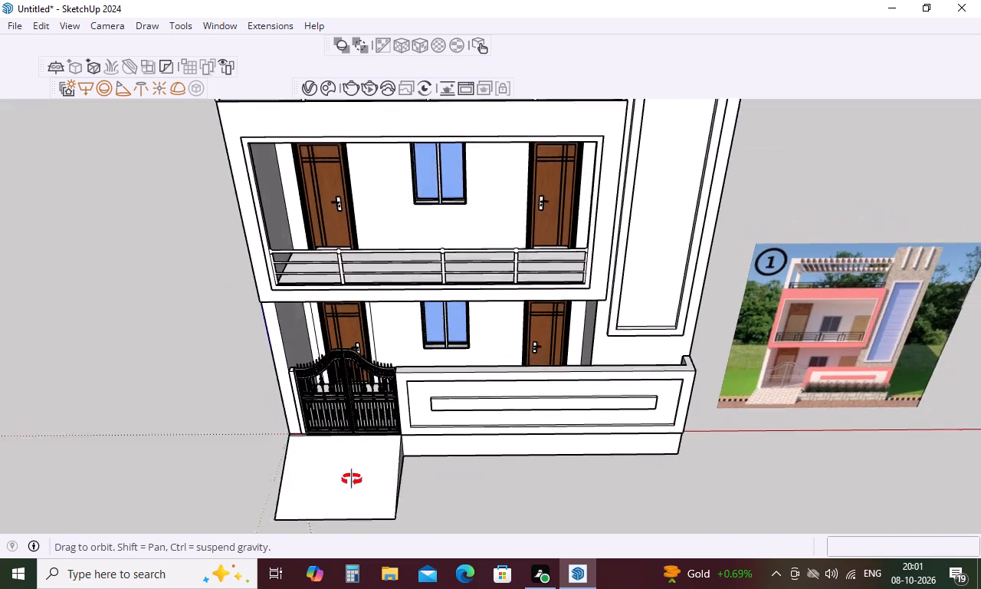
middle_drag(352, 479, 352, 480)
double_click(366, 232)
middle_drag(350, 271, 356, 172)
key(ctrl+v)
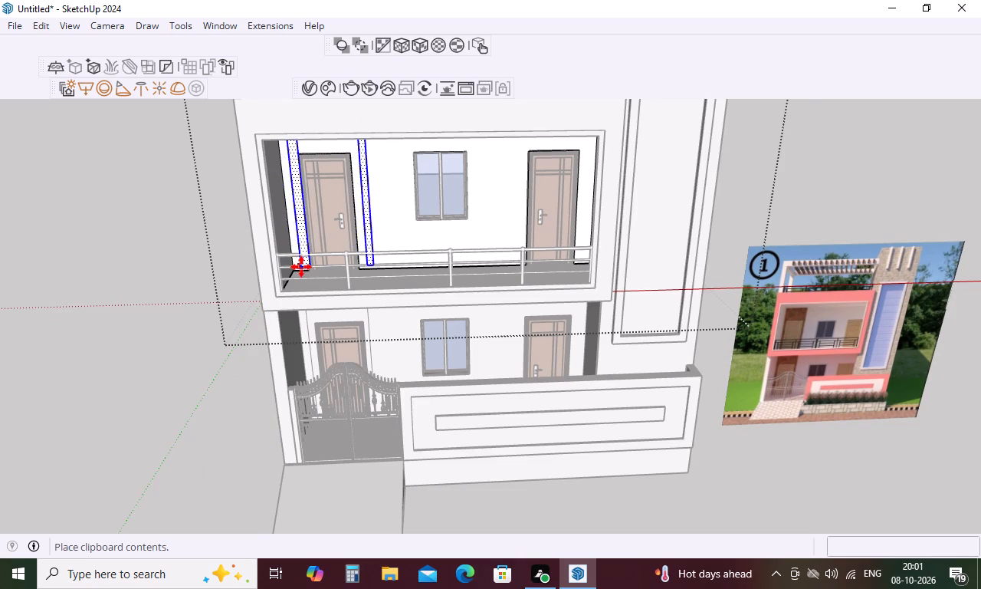
scroll(301, 267, up, 18)
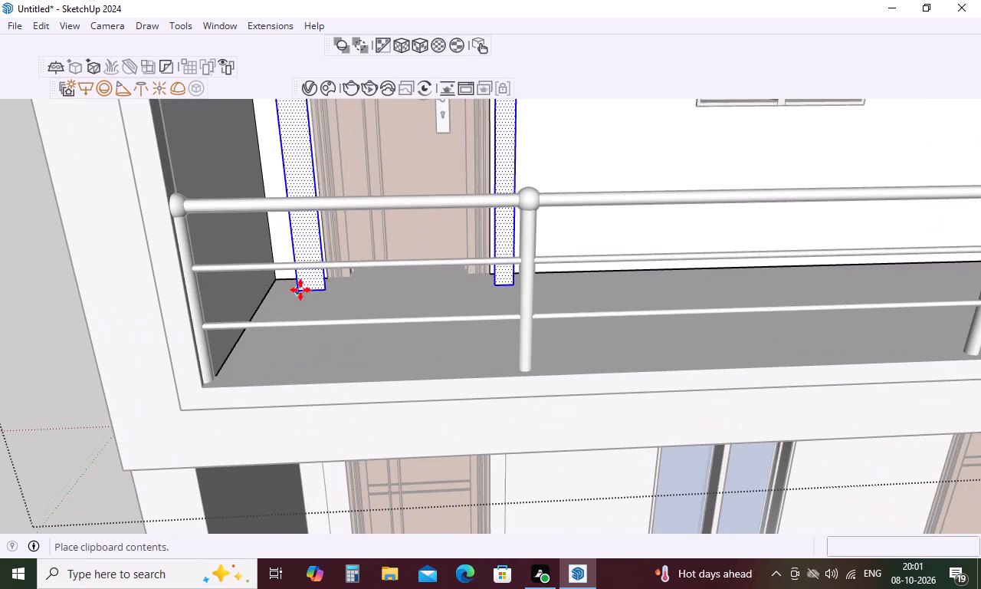
click(303, 282)
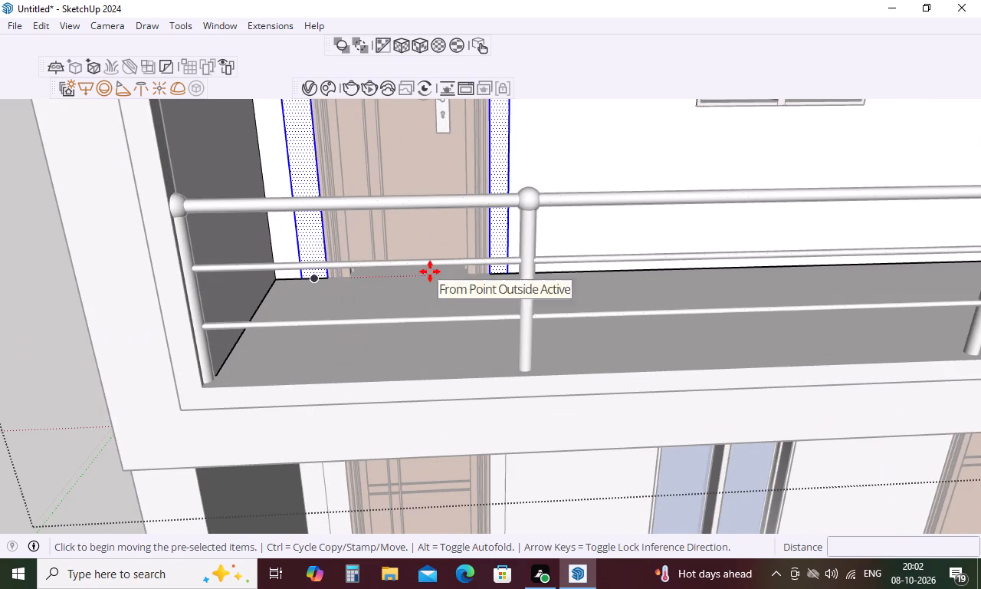
middle_drag(430, 271, 392, 180)
key(space)
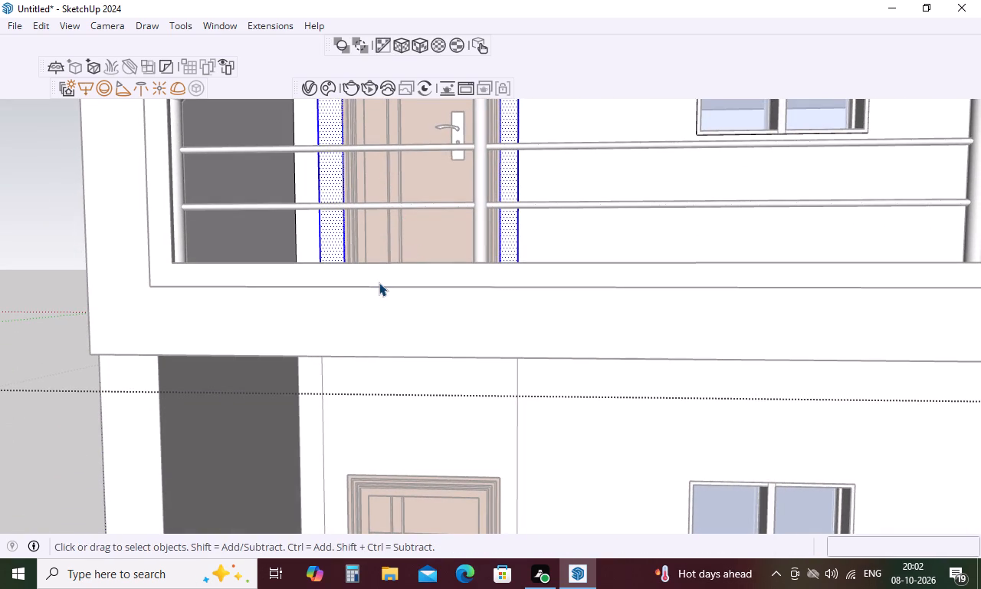
scroll(379, 282, down, 20)
click(225, 334)
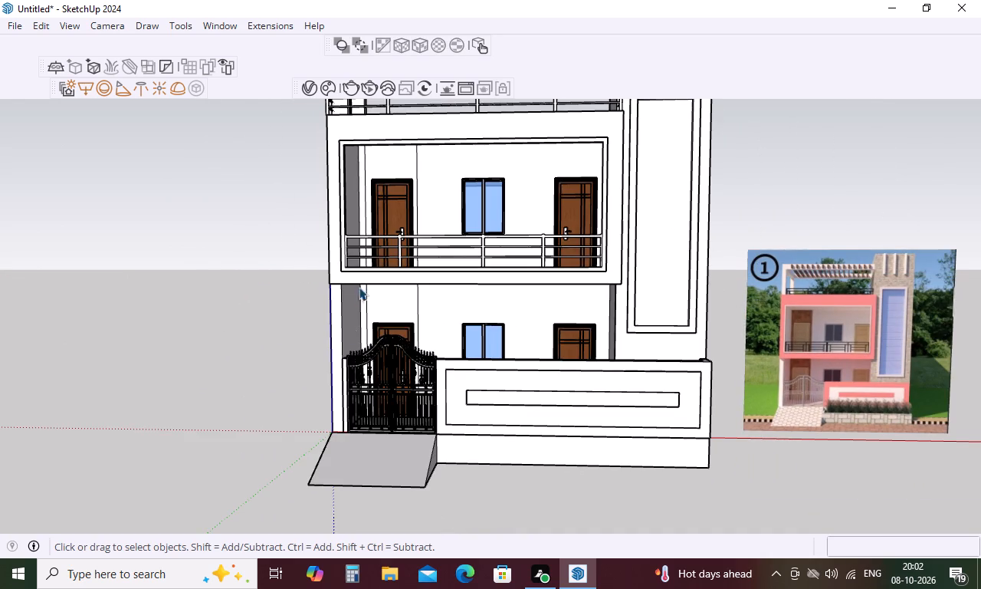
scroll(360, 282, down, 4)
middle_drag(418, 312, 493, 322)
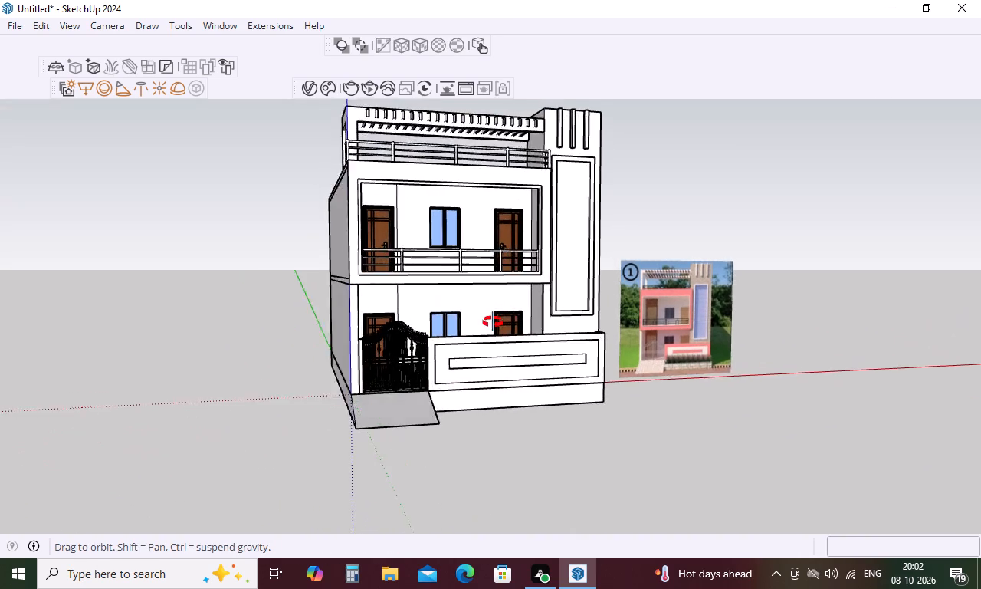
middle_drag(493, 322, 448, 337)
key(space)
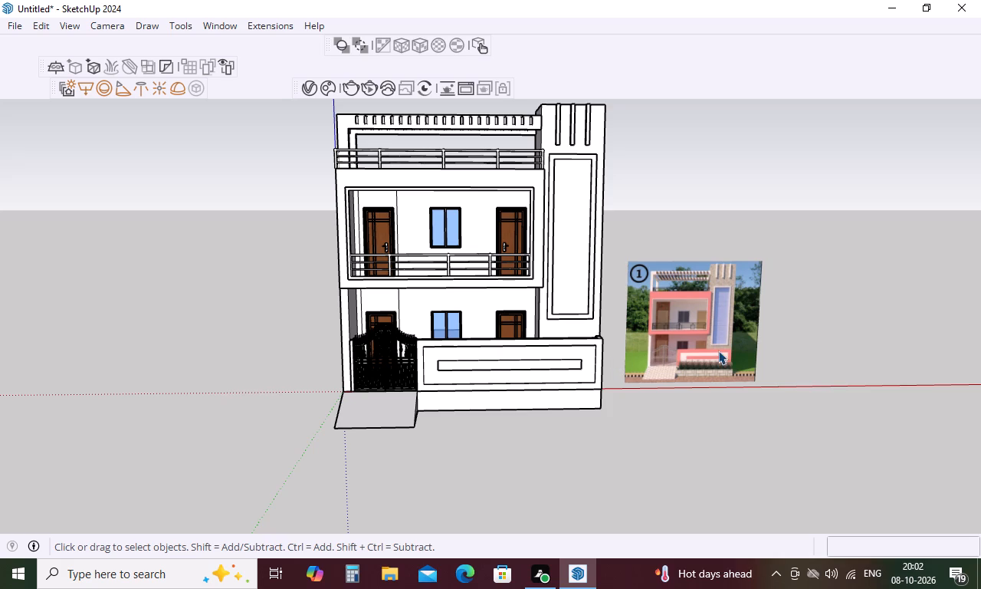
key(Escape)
Search 3D Warehouse for "plants".
click(223, 27)
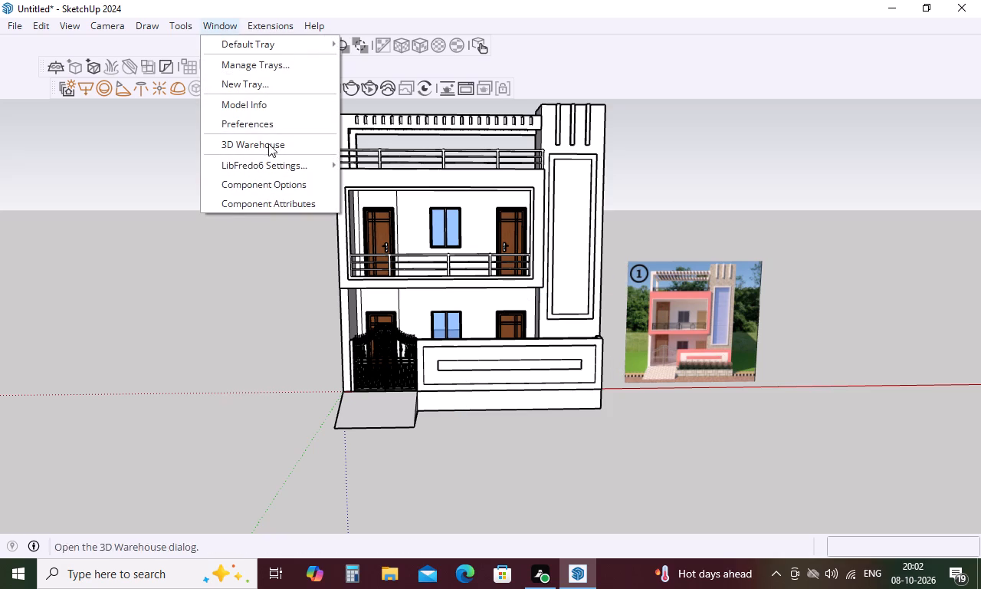
click(277, 145)
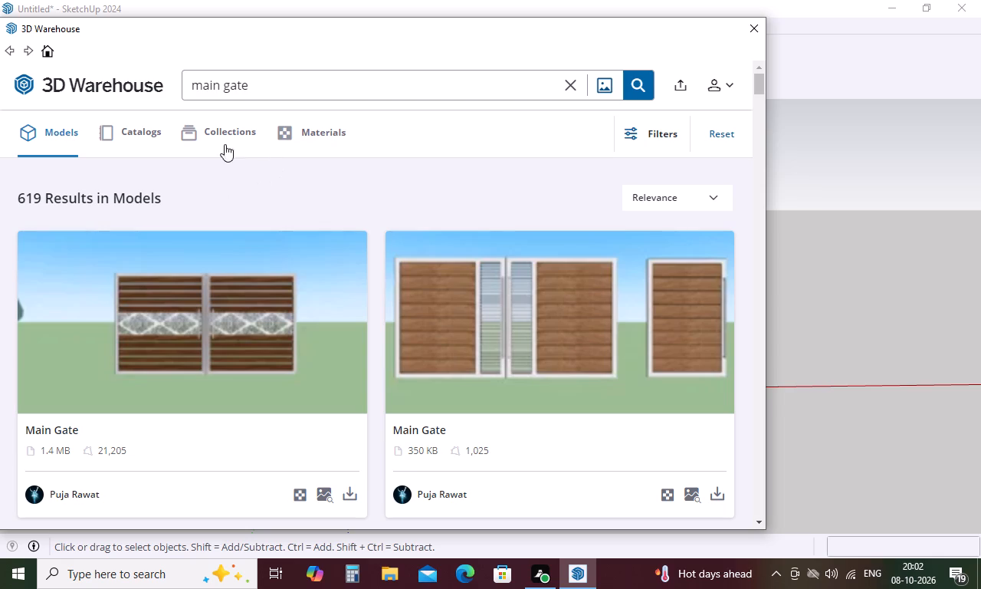
click(290, 95)
key(BackSpace)
key(BackSpace)
key(BackSpace)
key(BackSpace)
key(BackSpace)
key(BackSpace)
key(BackSpace)
key(BackSpace)
key(BackSpace)
key(BackSpace)
key(BackSpace)
key(BackSpace)
key(BackSpace)
key(BackSpace)
key(BackSpace)
key(BackSpace)
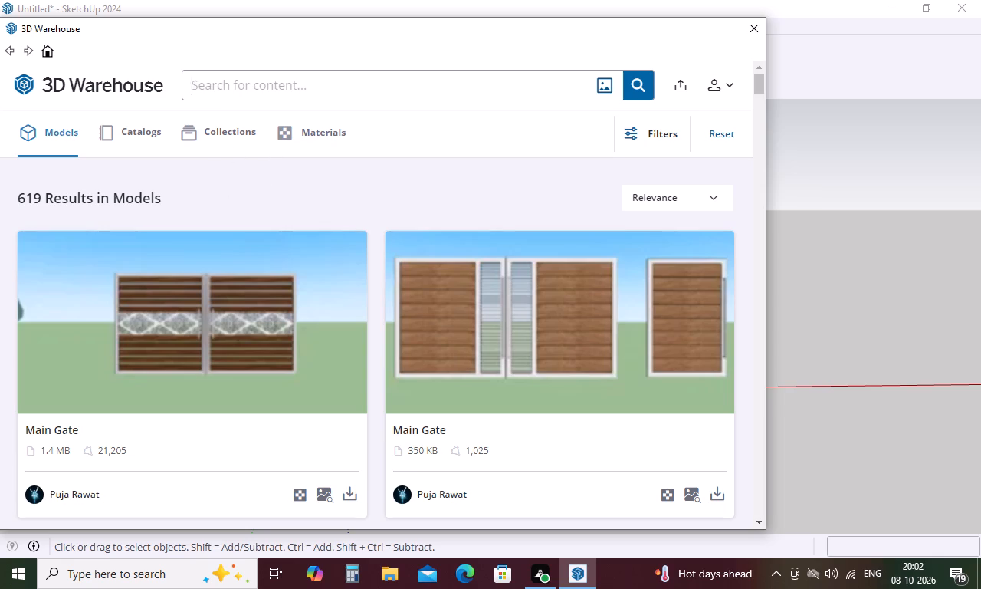
key(g)
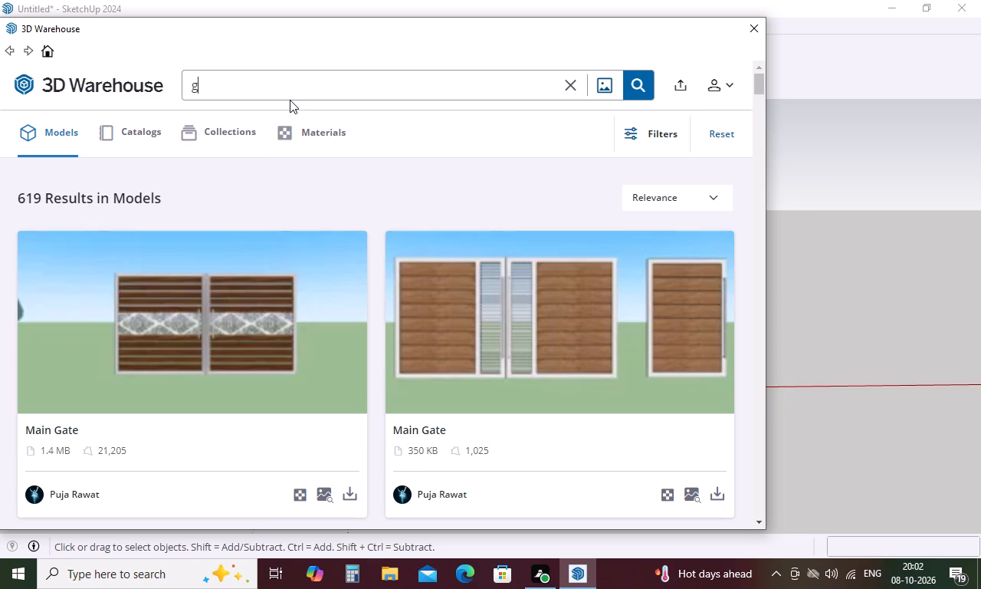
key(a)
key(BackSpace)
key(BackSpace)
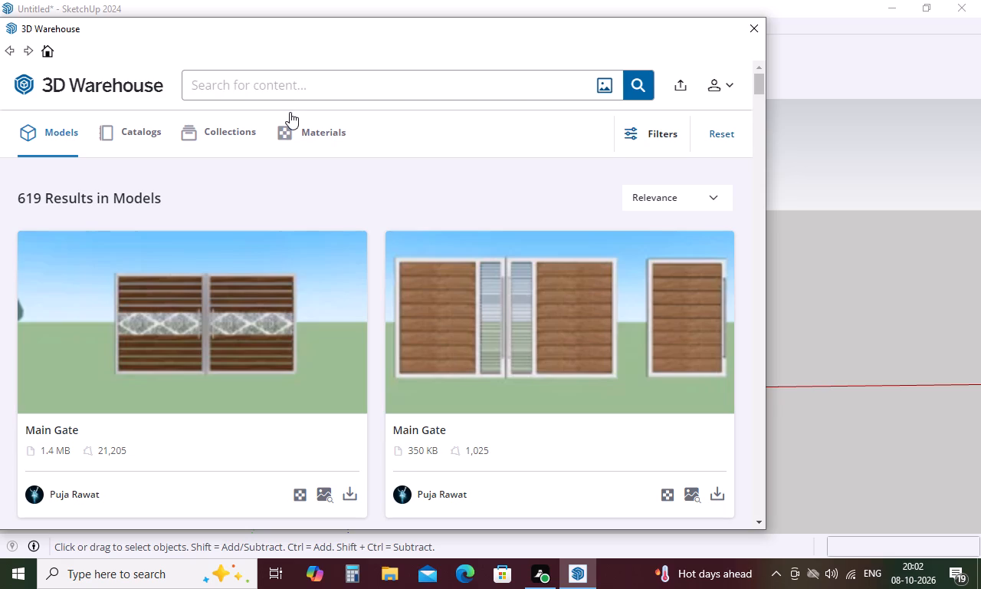
text(plants)
key(Return)
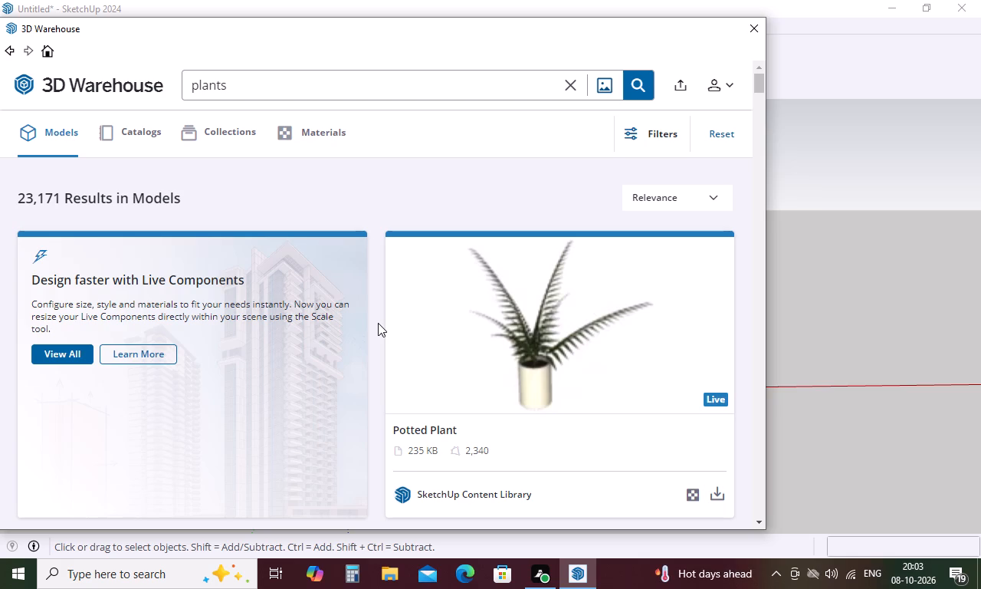
Download the 5.5 MB "plant" model of a white rectangular planter into the model and place it on the ground near the reference image.
scroll(450, 357, down, 4)
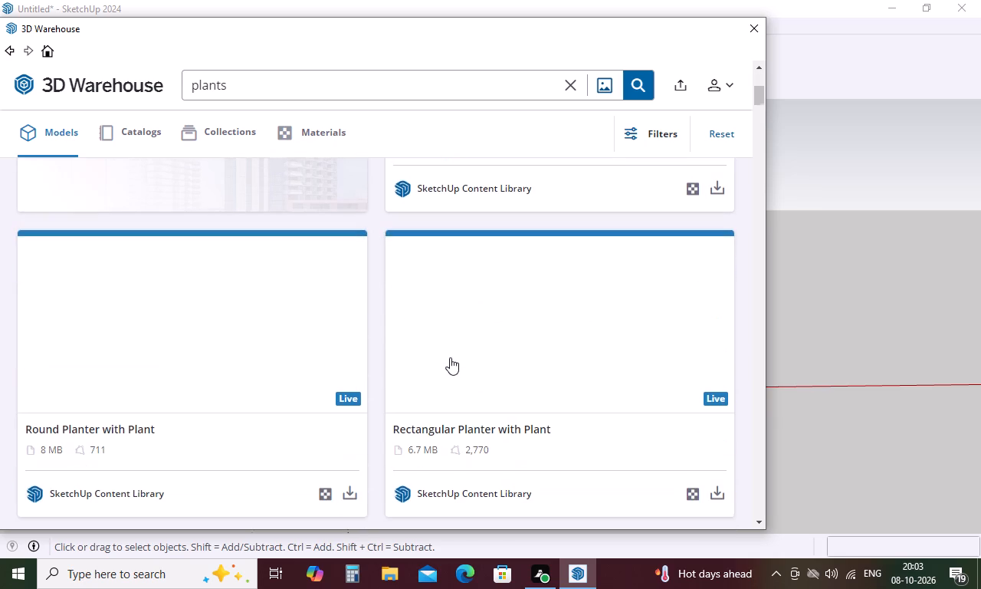
scroll(450, 357, down, 3)
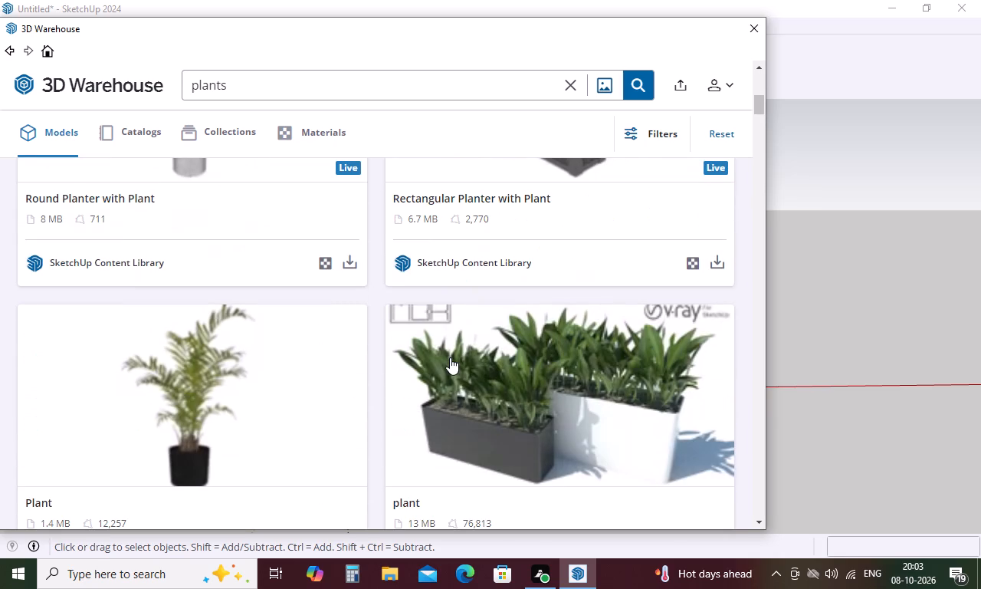
scroll(450, 357, down, 3)
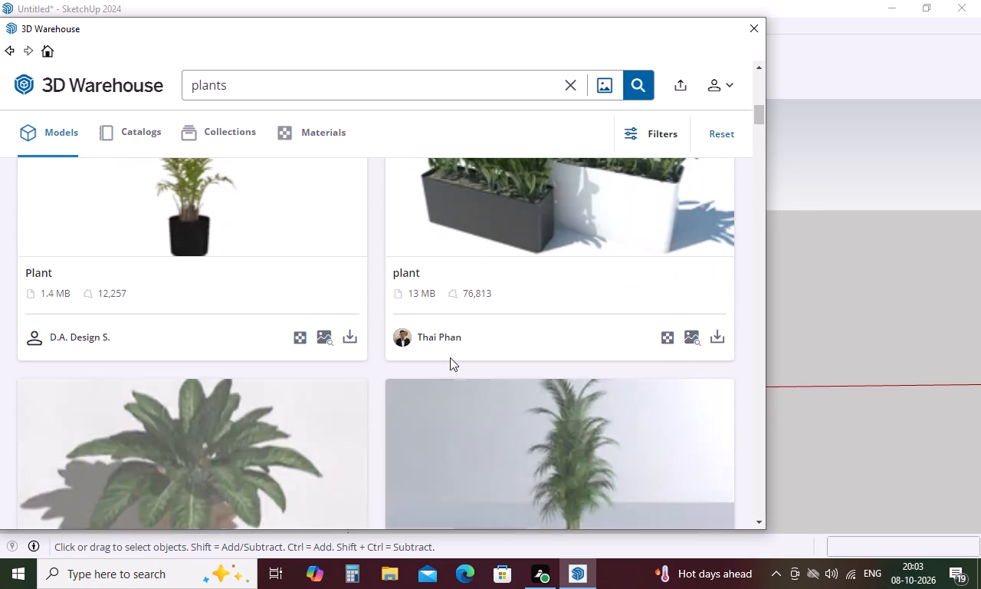
scroll(450, 357, down, 8)
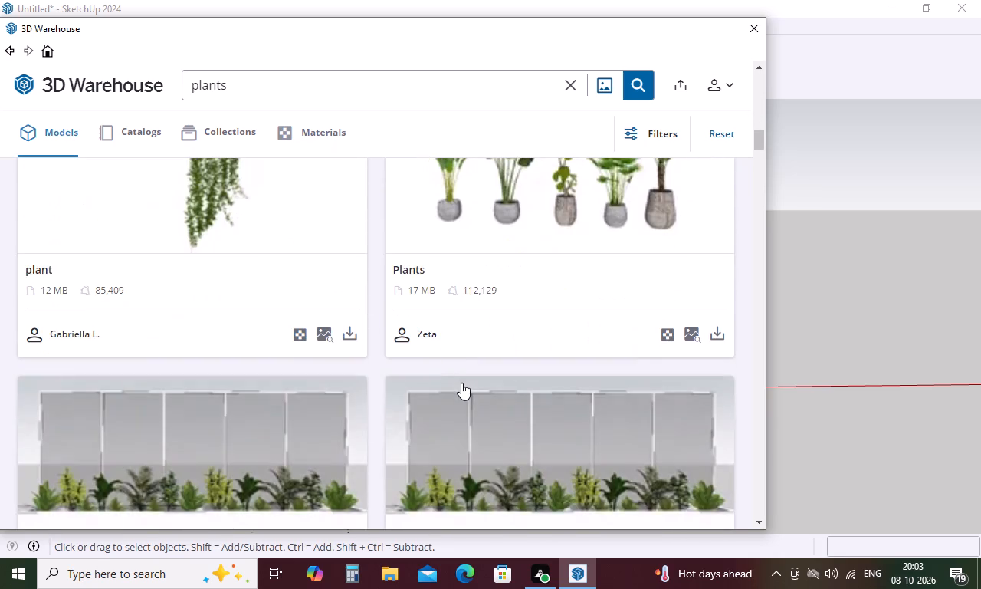
scroll(464, 387, down, 4)
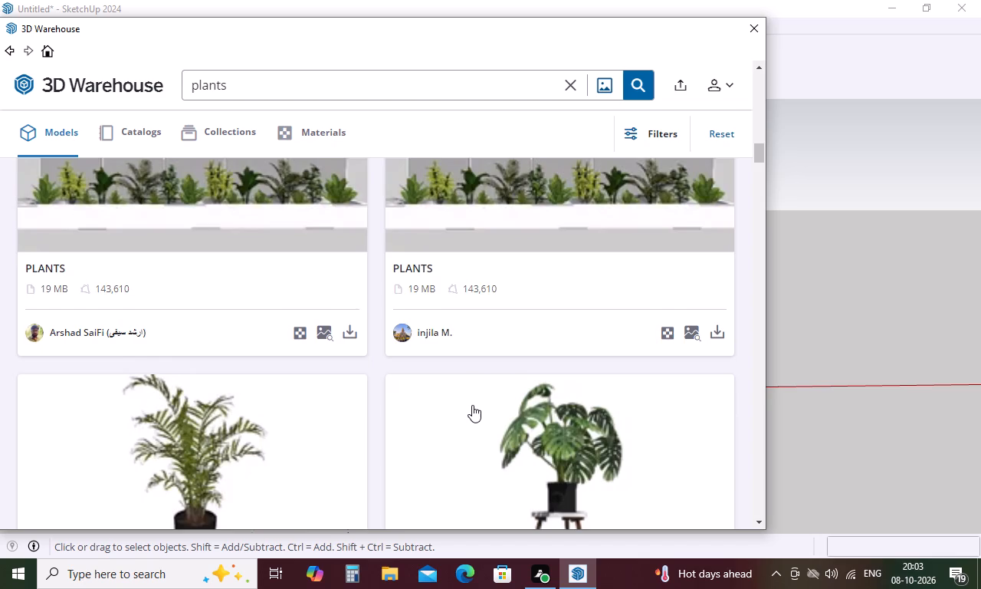
scroll(472, 405, down, 12)
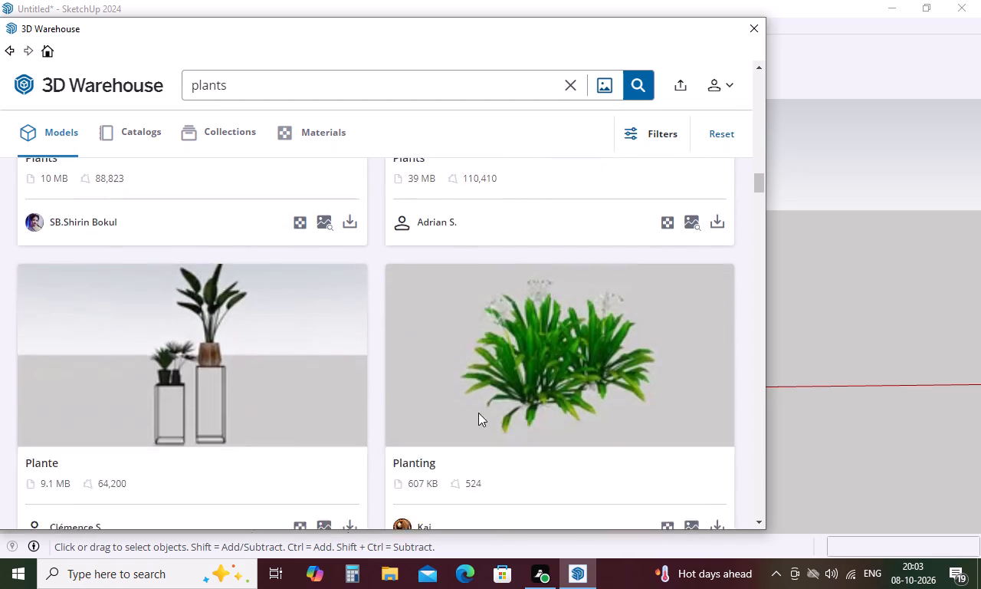
scroll(478, 413, down, 8)
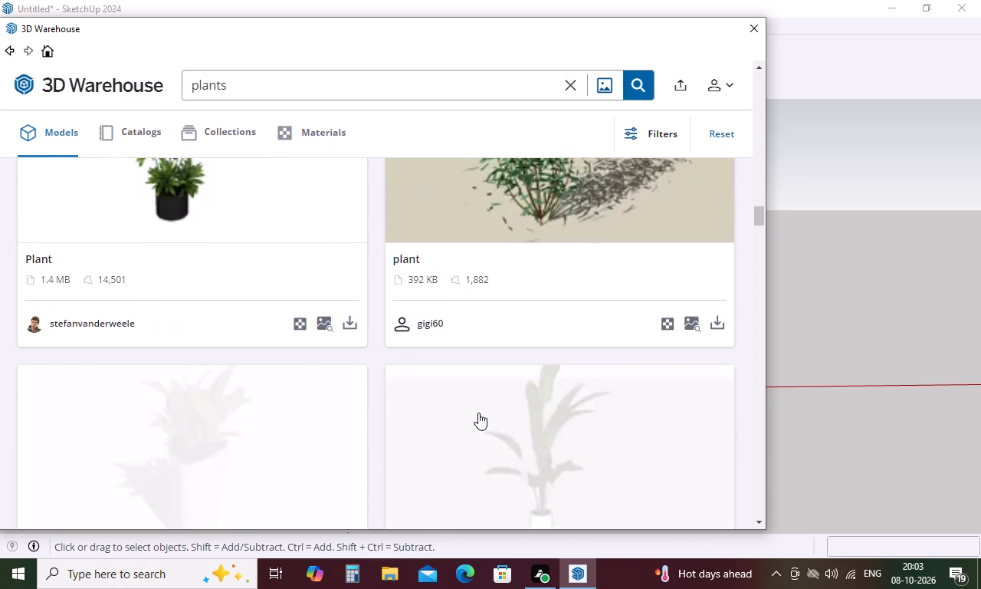
scroll(478, 413, down, 8)
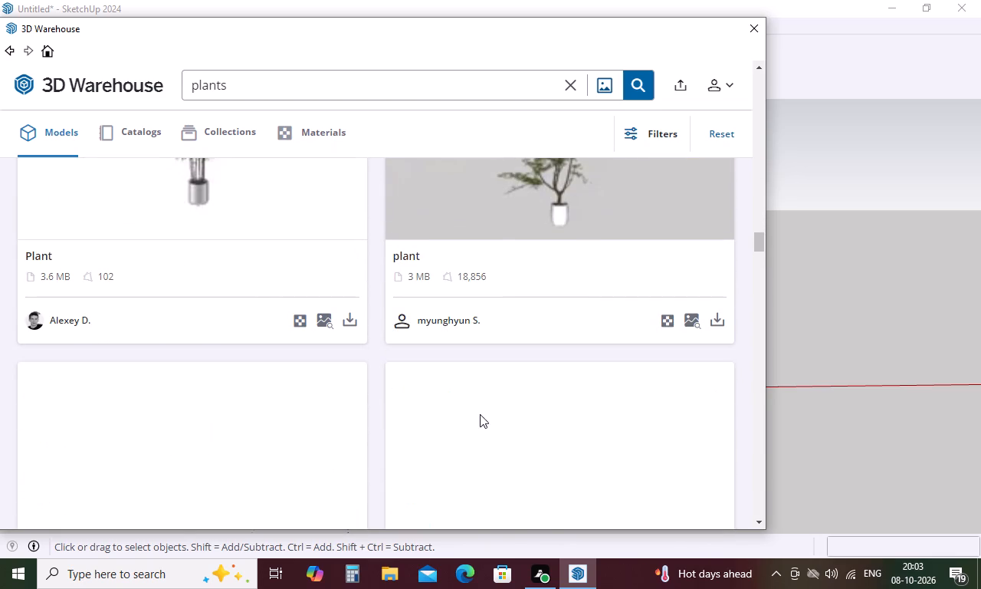
scroll(480, 415, down, 8)
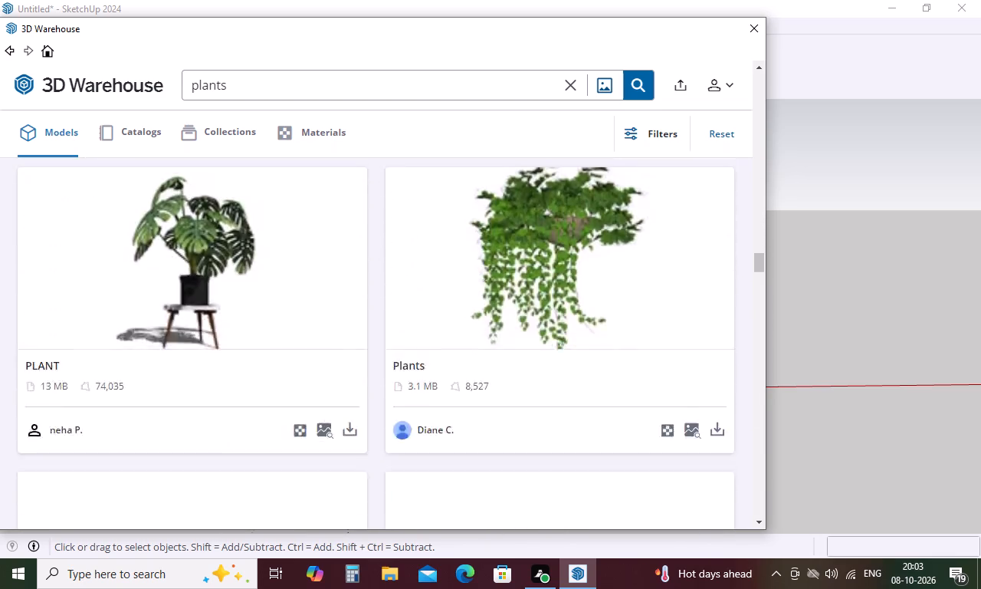
scroll(480, 415, down, 7)
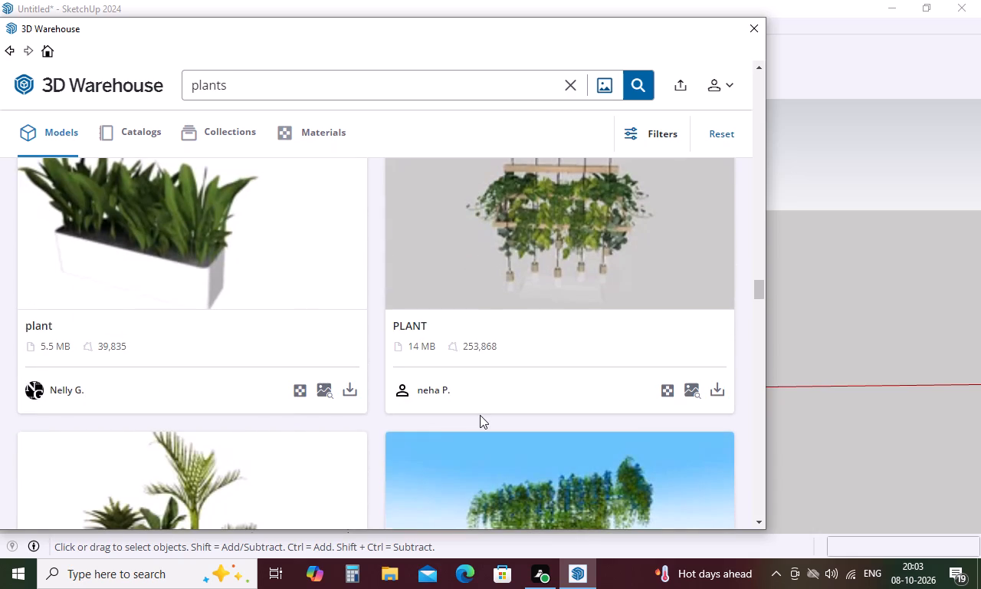
click(345, 397)
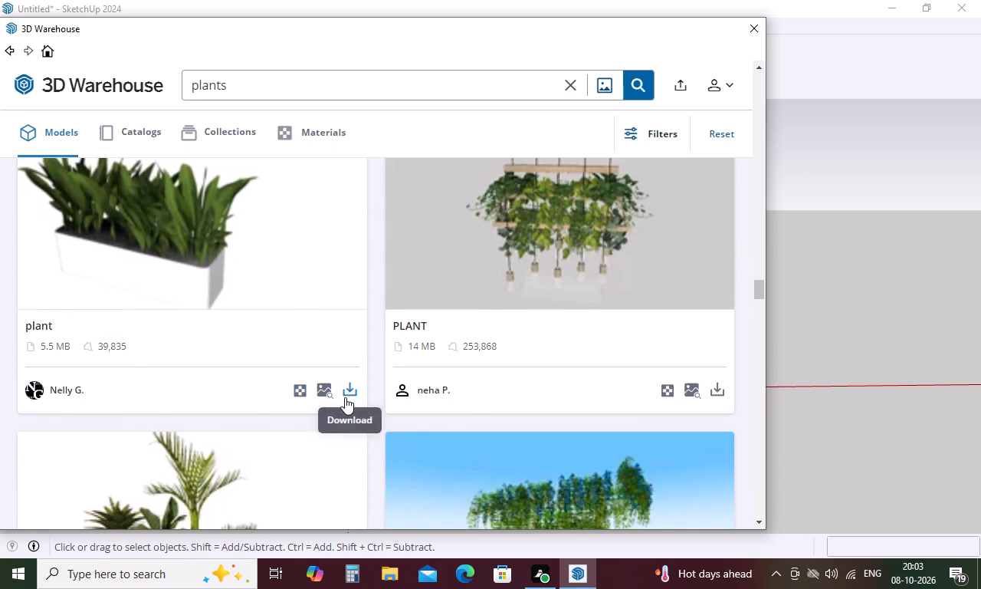
click(328, 292)
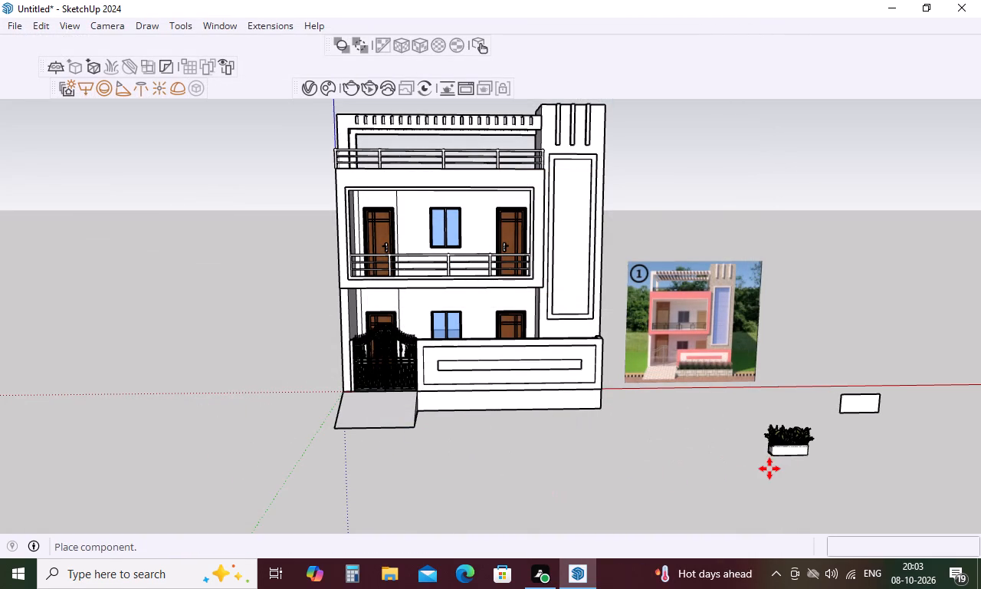
click(769, 469)
key(space)
click(676, 469)
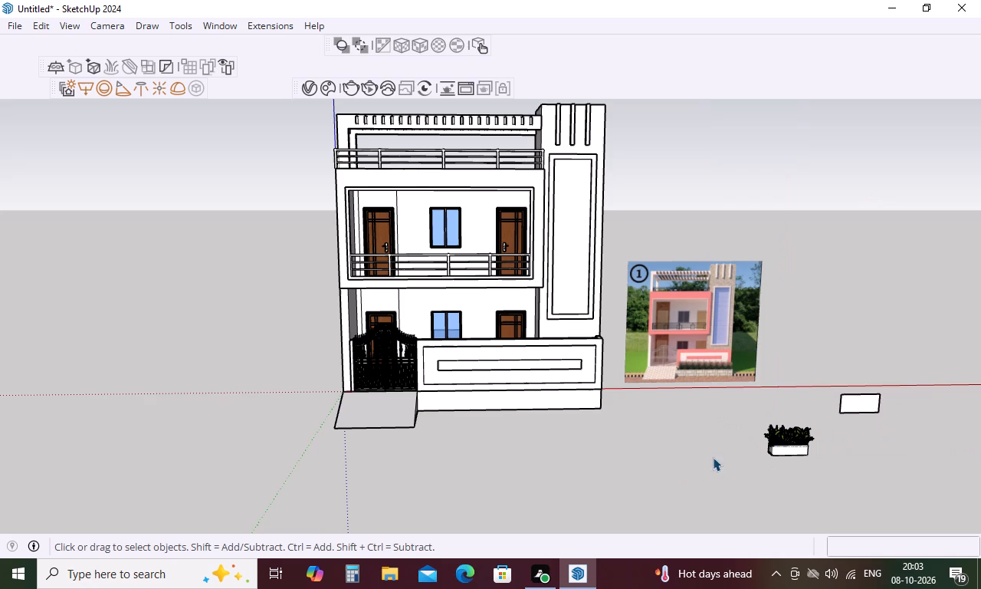
Delete the loose white rectangle beside the planter inside the imported plant component.
triple_click(868, 405)
click(868, 405)
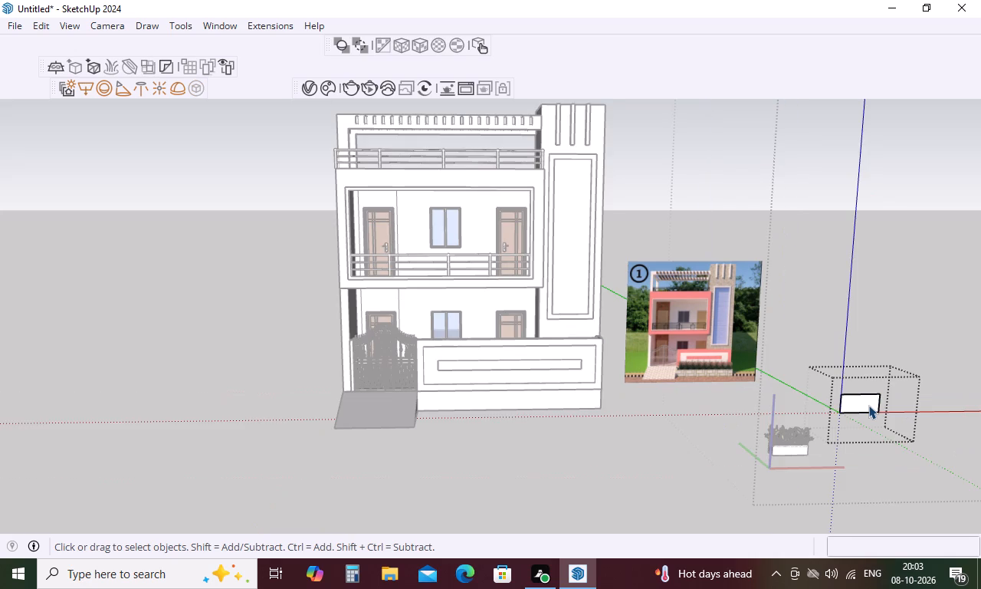
key(Delete)
click(868, 405)
key(Delete)
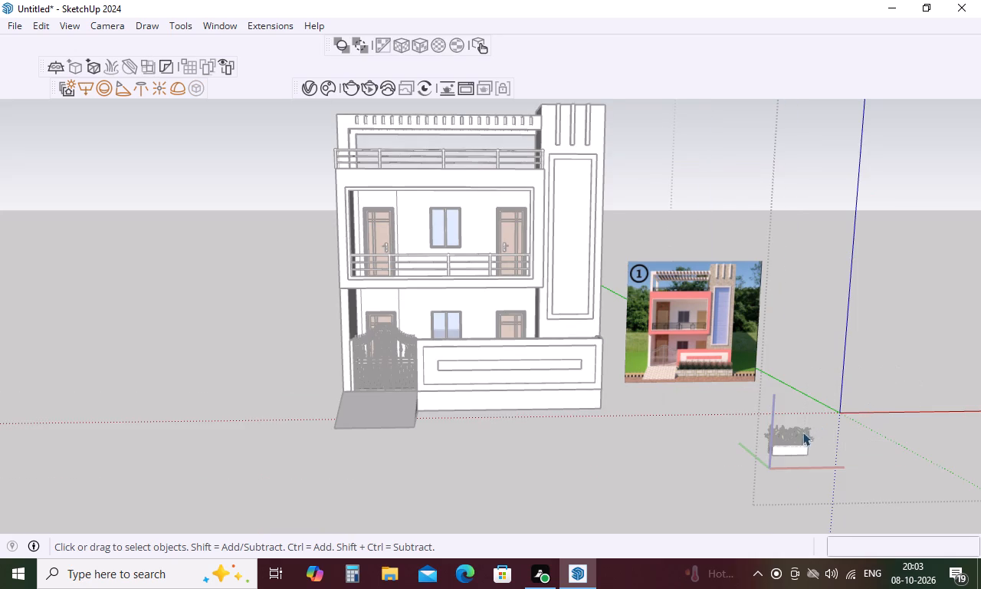
click(595, 476)
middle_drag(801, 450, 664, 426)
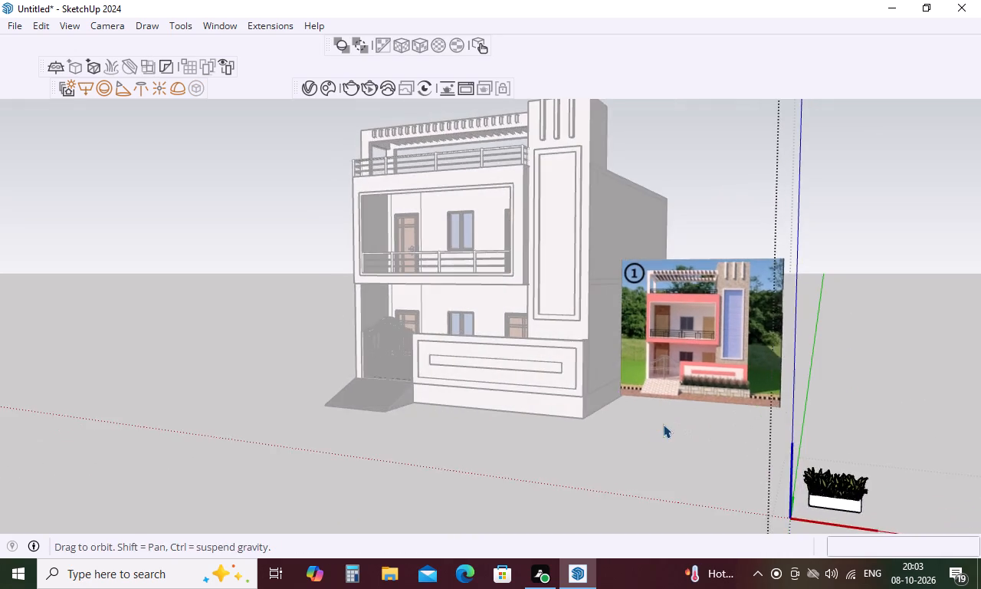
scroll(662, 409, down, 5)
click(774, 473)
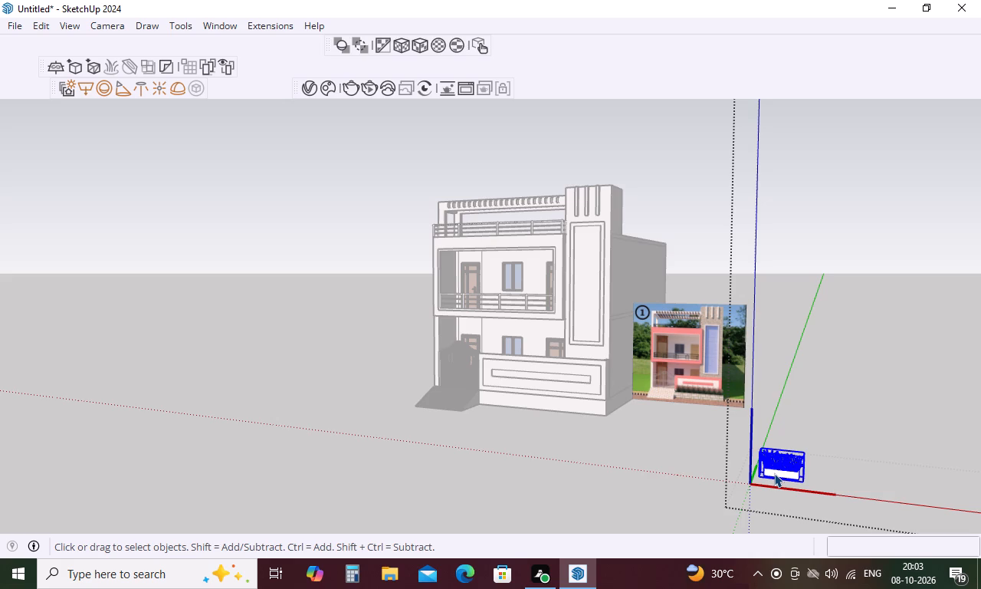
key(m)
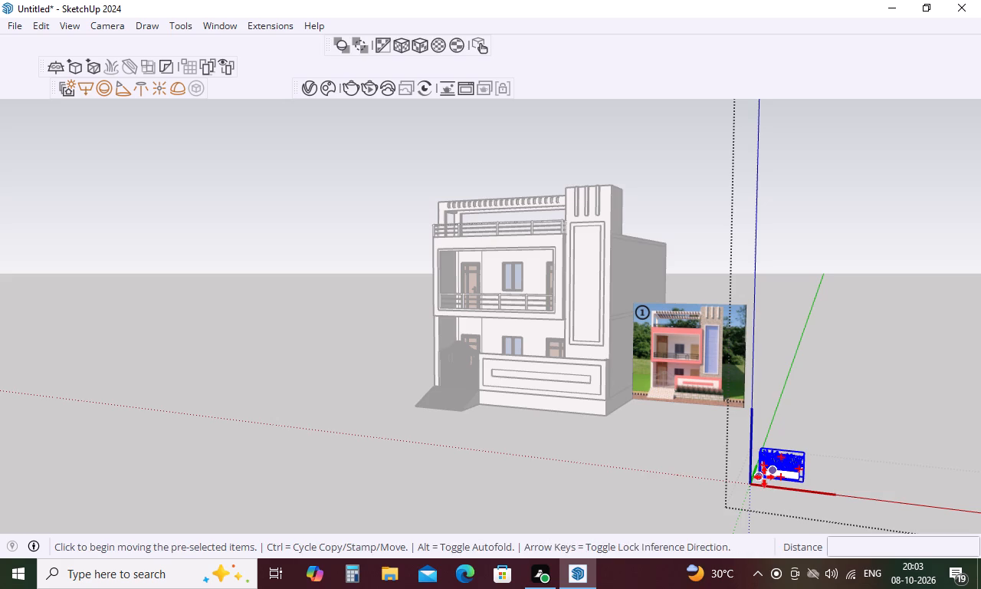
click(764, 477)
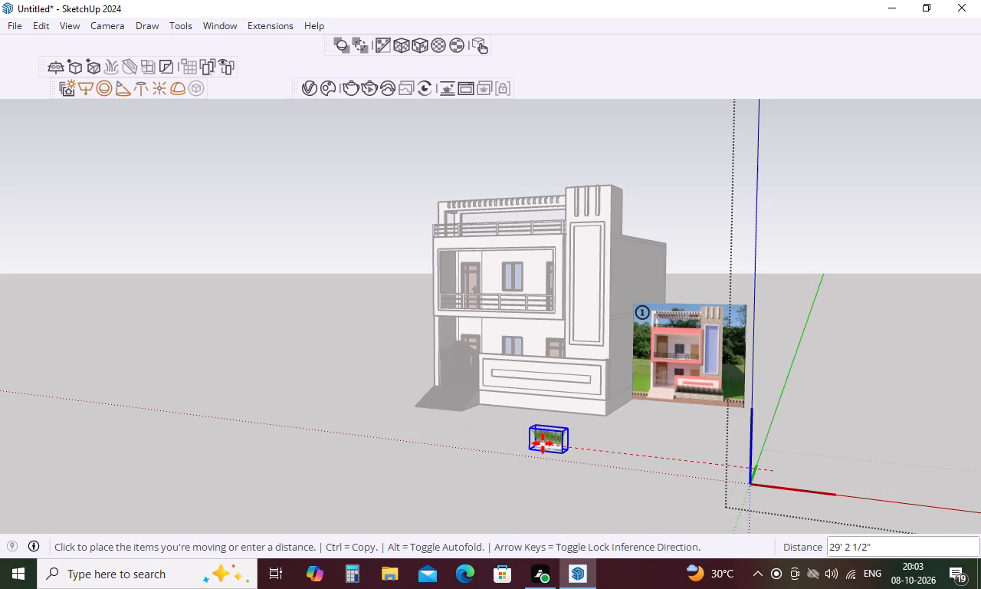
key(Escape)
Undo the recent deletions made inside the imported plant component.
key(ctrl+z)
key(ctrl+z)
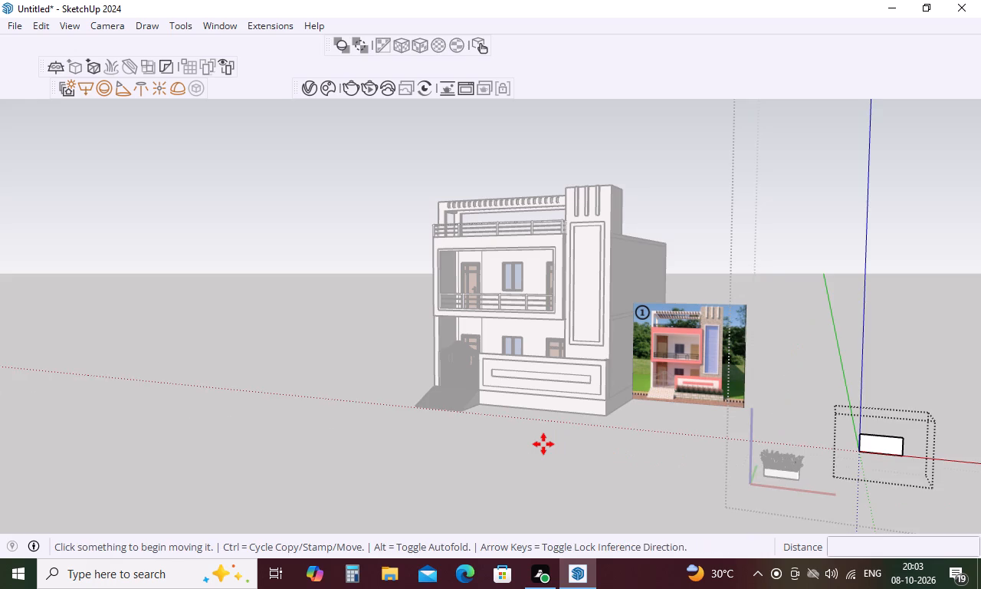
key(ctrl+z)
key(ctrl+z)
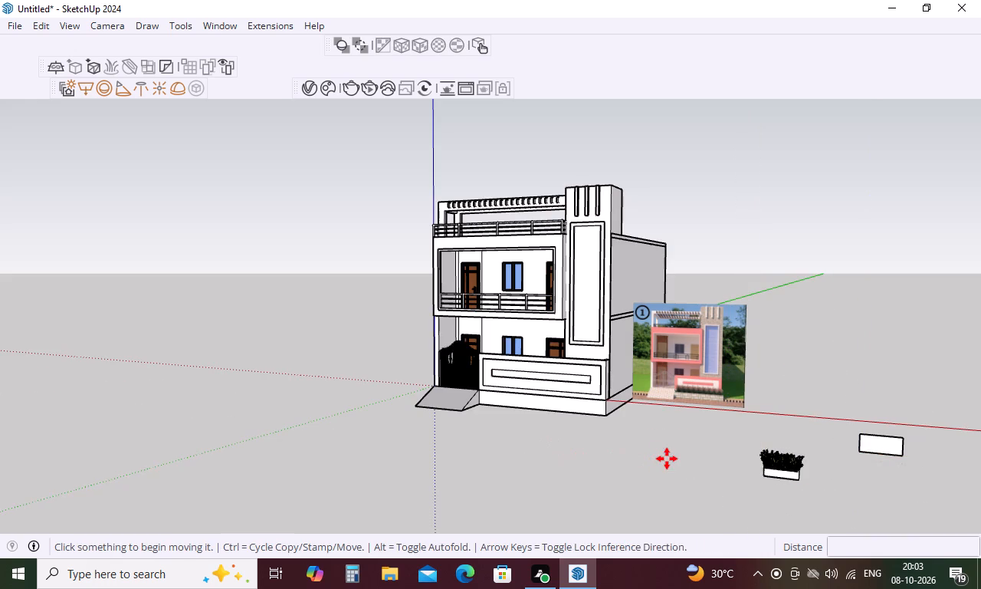
Delete the large wavy surface above the ground and the loose white rectangle inside the imported plant component, leaving only the planter.
scroll(680, 457, down, 4)
middle_drag(683, 458, 815, 462)
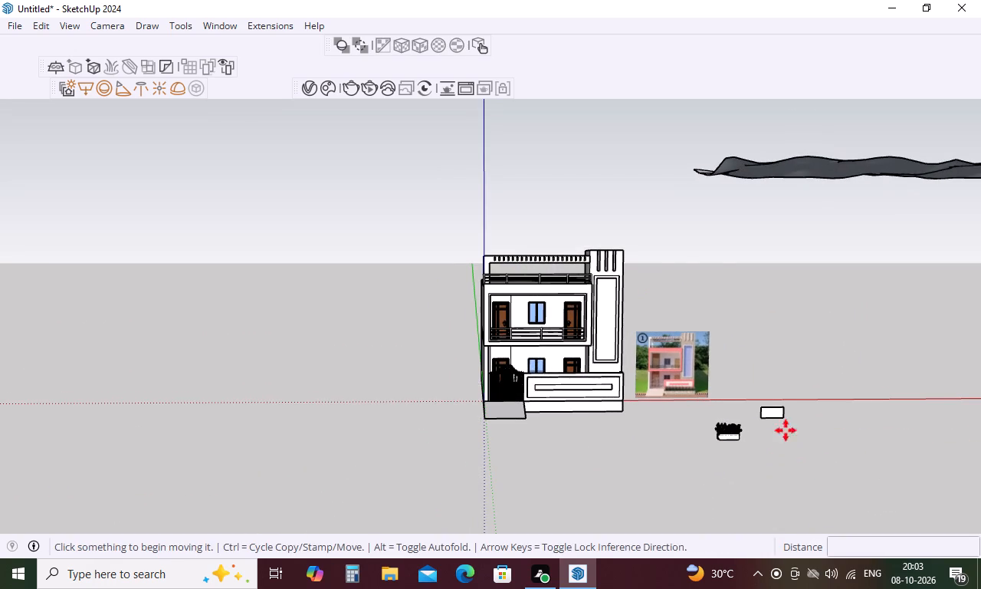
scroll(733, 370, down, 8)
key(space)
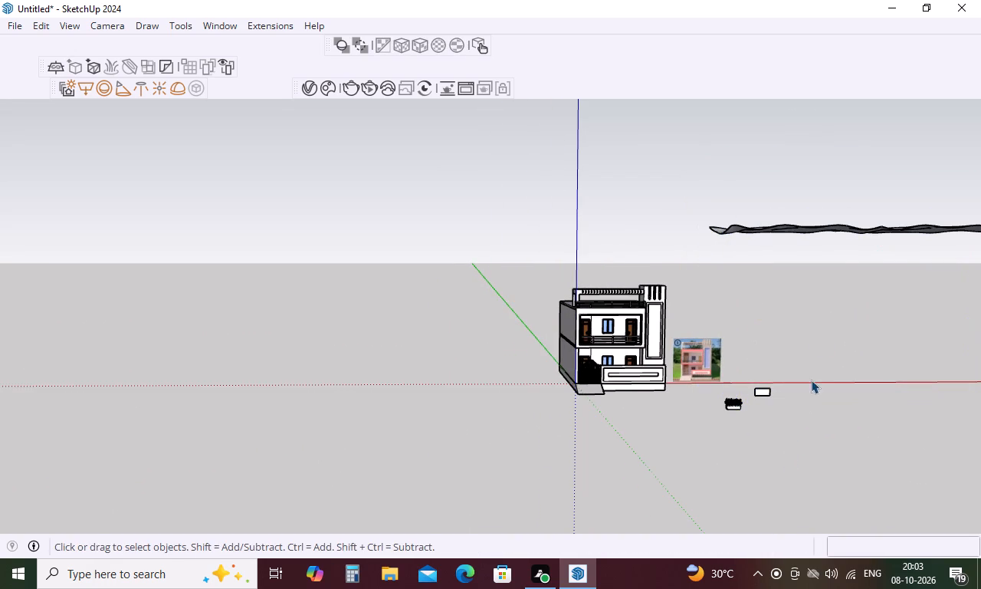
click(847, 224)
click(847, 224)
double_click(847, 224)
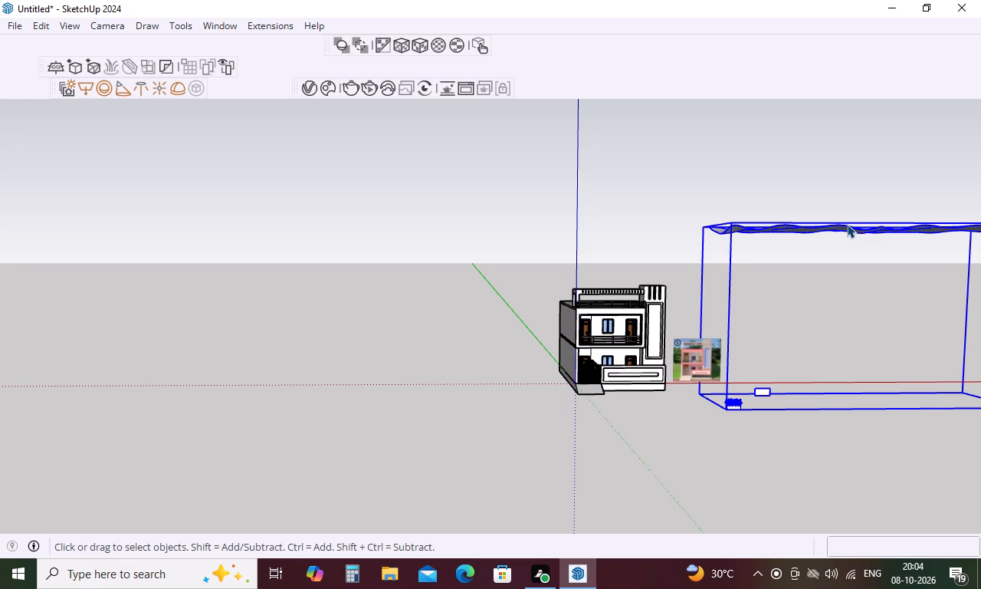
click(847, 224)
key(Delete)
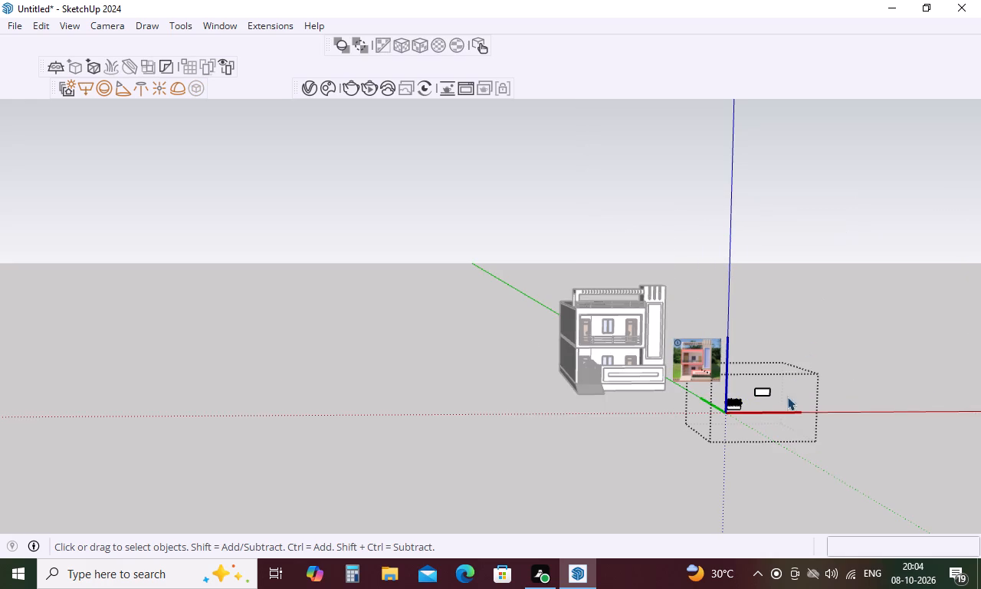
click(765, 390)
key(Delete)
scroll(749, 429, up, 4)
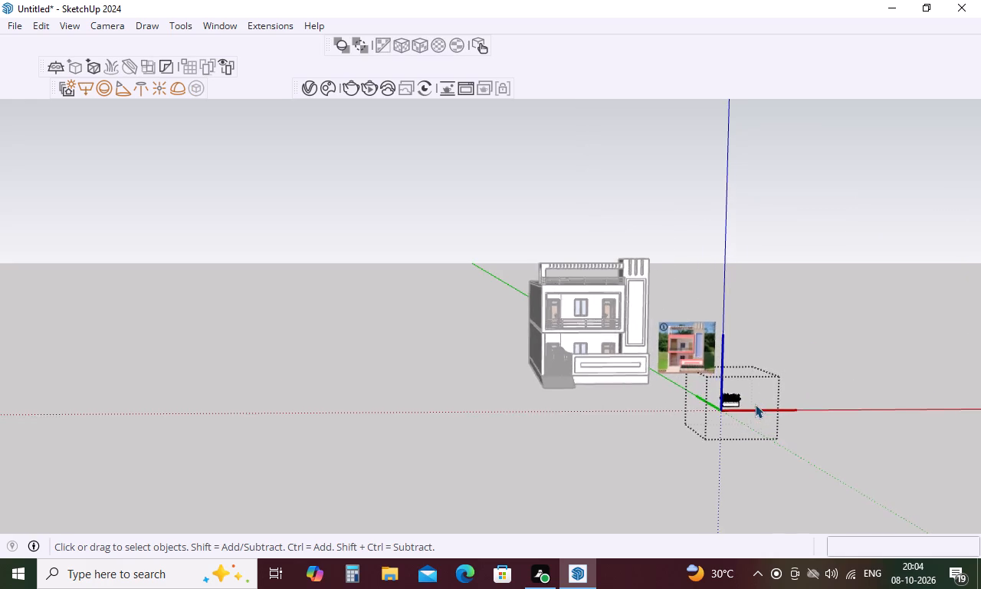
scroll(755, 404, up, 18)
key(space)
click(820, 436)
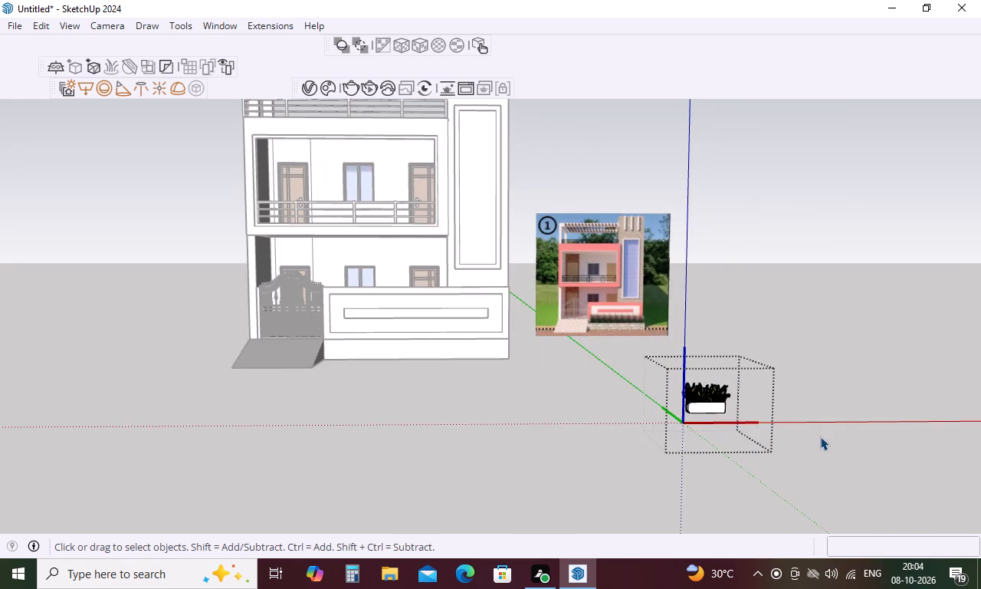
Move the planter about 36' 11" to the front of the boundary wall, beside the entrance ramp.
key(m)
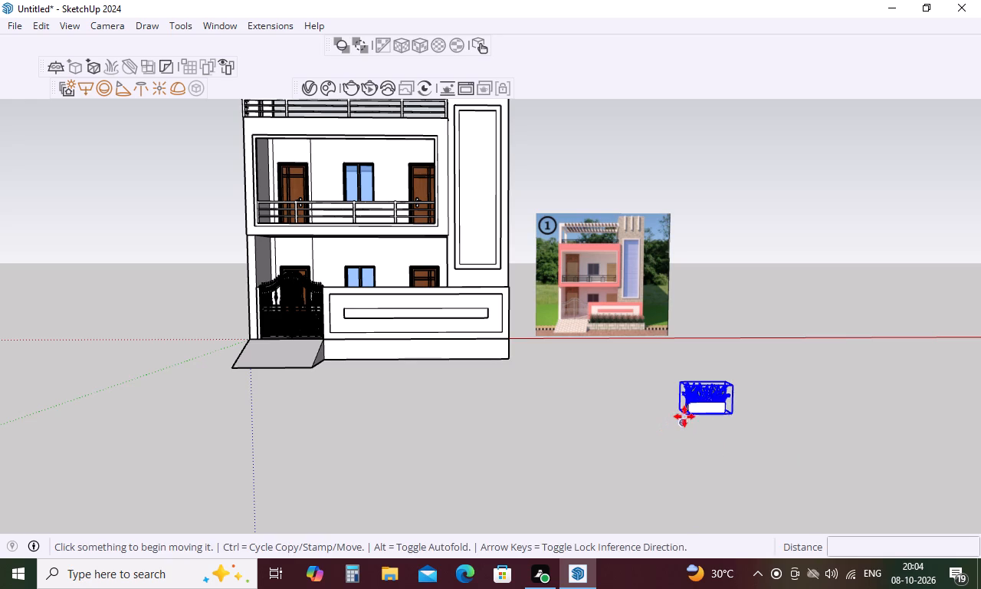
click(687, 413)
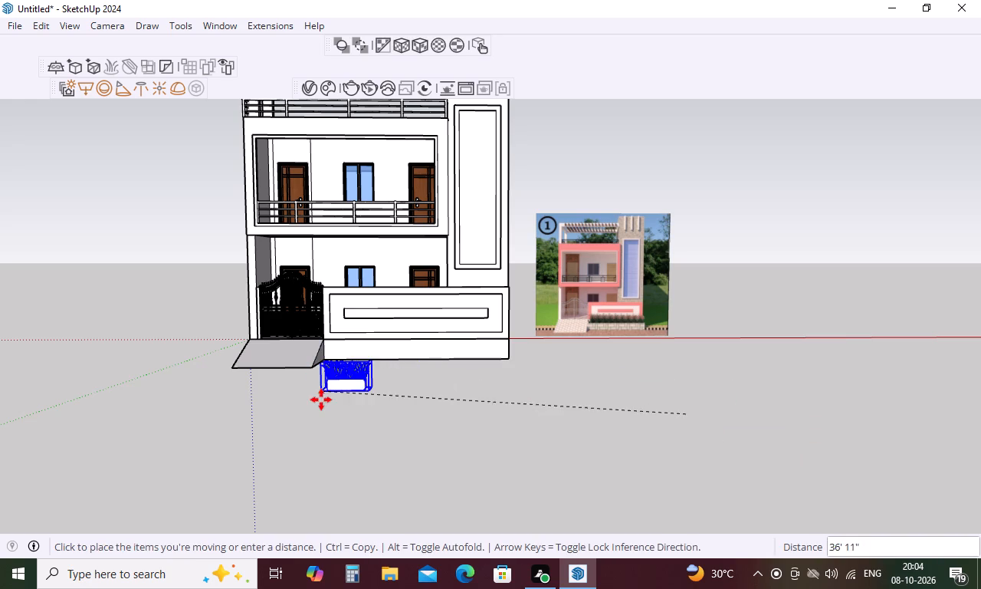
click(321, 400)
Move the planter about 15' 4" along the boundary wall to the plinth's outer front corner, away from the gate.
middle_drag(388, 402, 191, 475)
scroll(388, 385, up, 6)
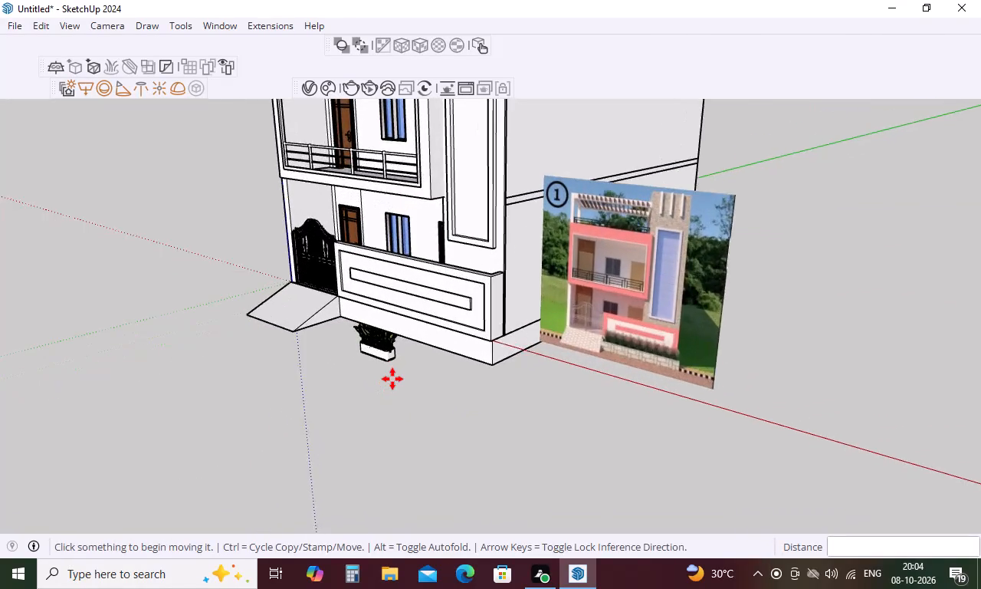
scroll(392, 379, up, 11)
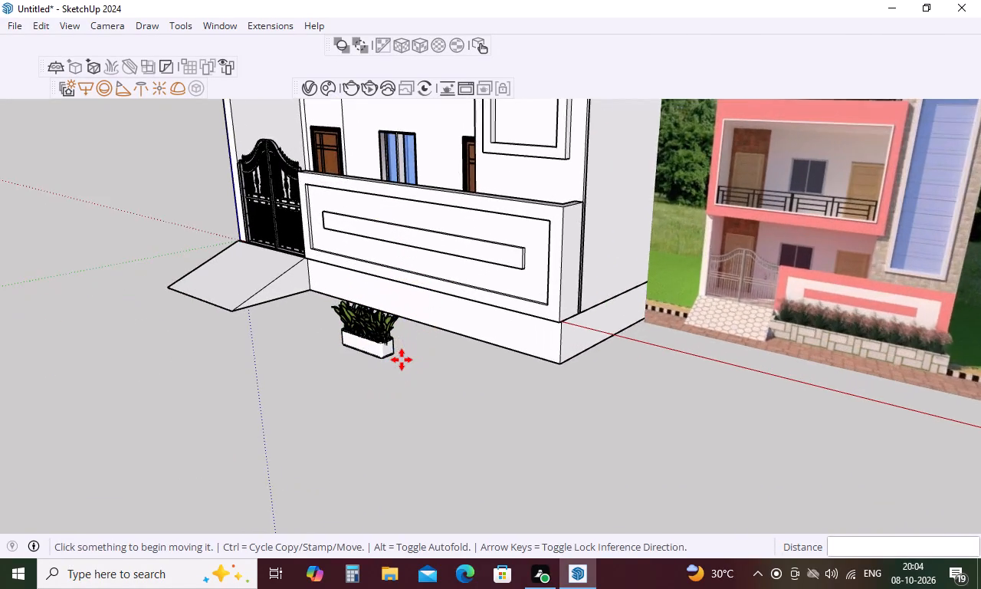
scroll(402, 360, up, 13)
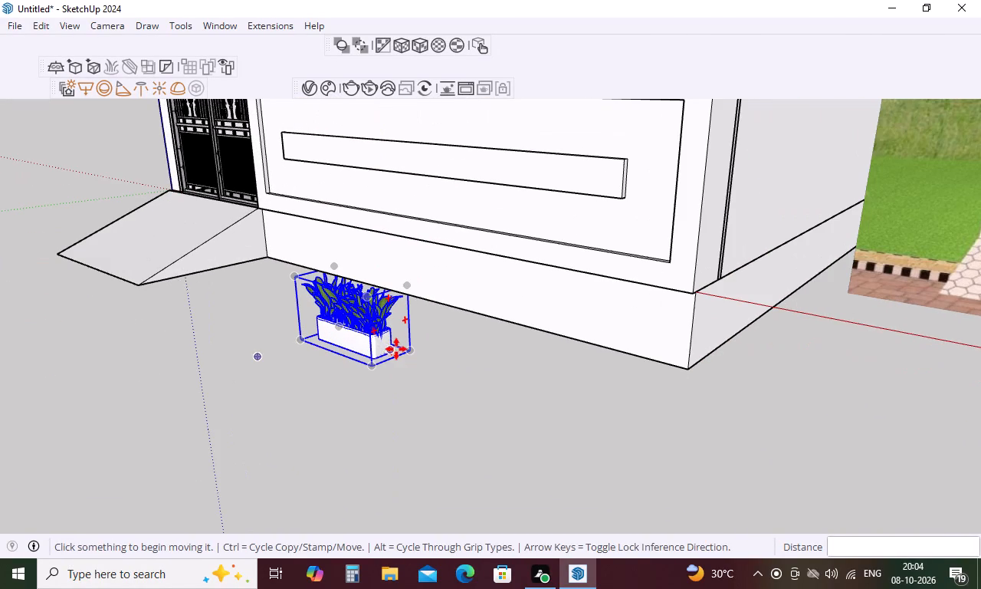
click(395, 351)
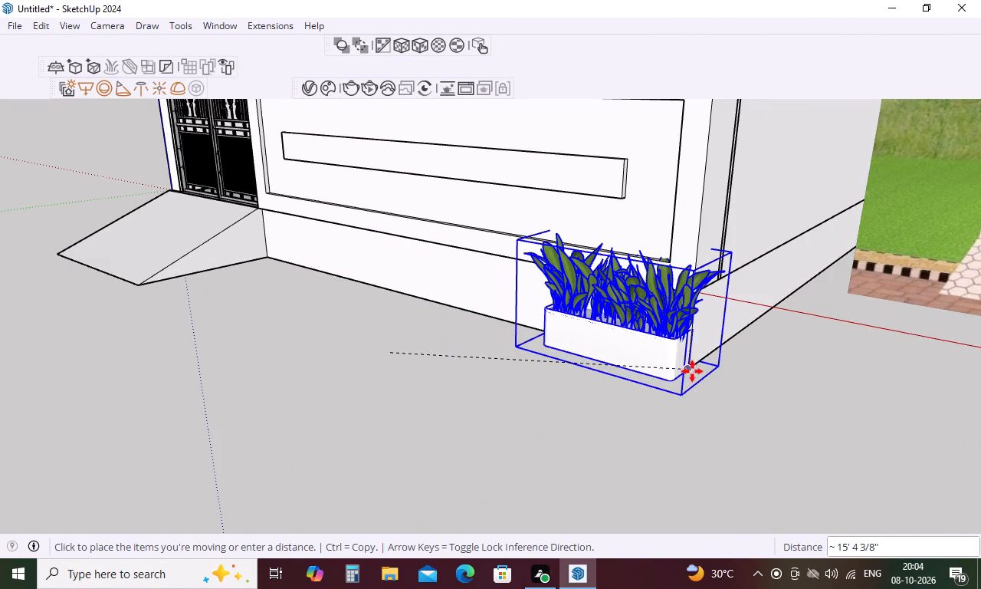
click(692, 371)
Nudge the planter about 4" so its back lower corner lines up with the plinth's outer front corner.
middle_drag(678, 433, 872, 408)
scroll(547, 301, down, 4)
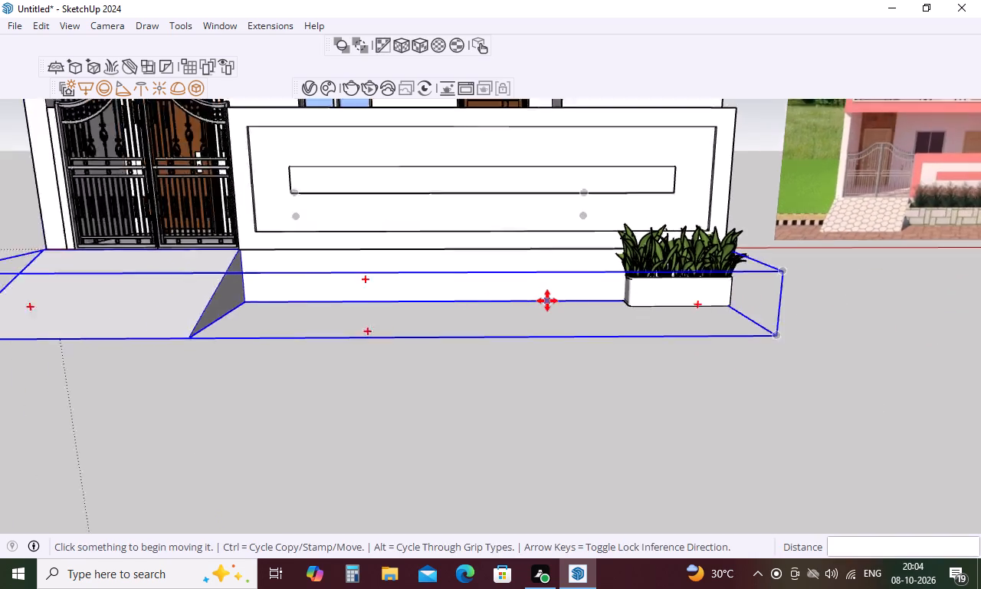
middle_drag(615, 341, 344, 365)
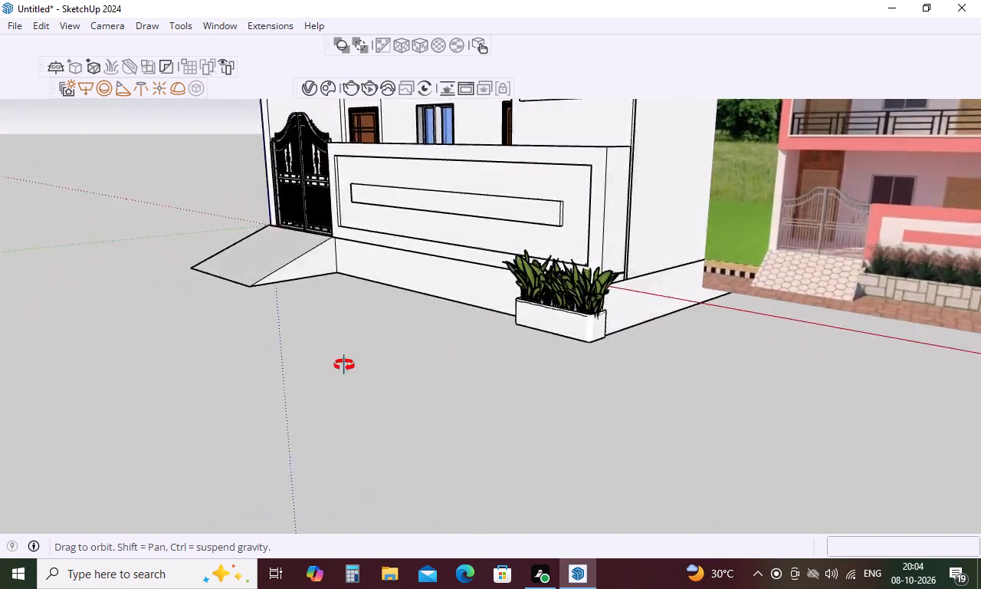
middle_drag(344, 365, 275, 380)
scroll(500, 378, up, 20)
scroll(500, 378, up, 2)
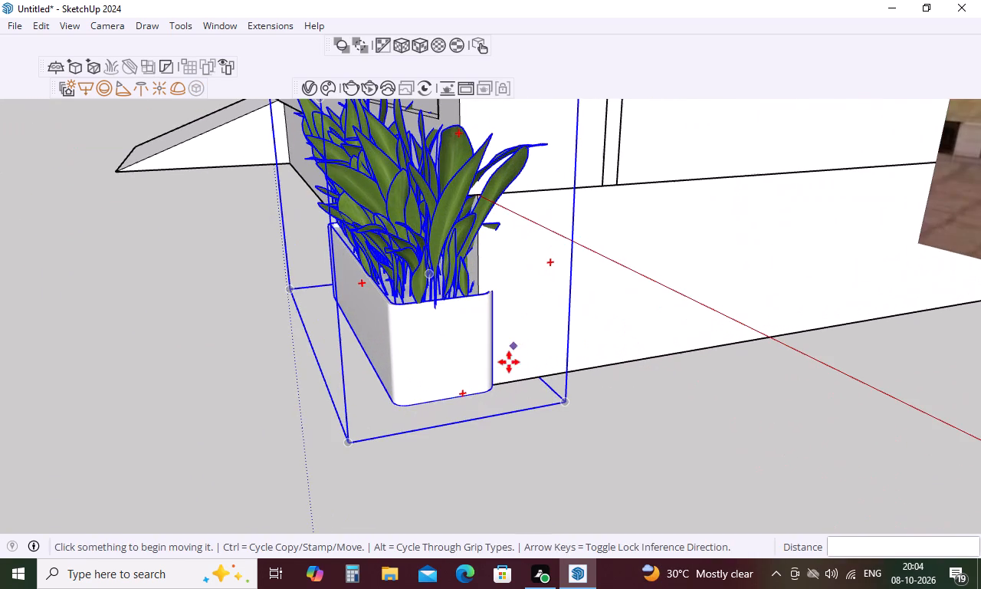
click(494, 387)
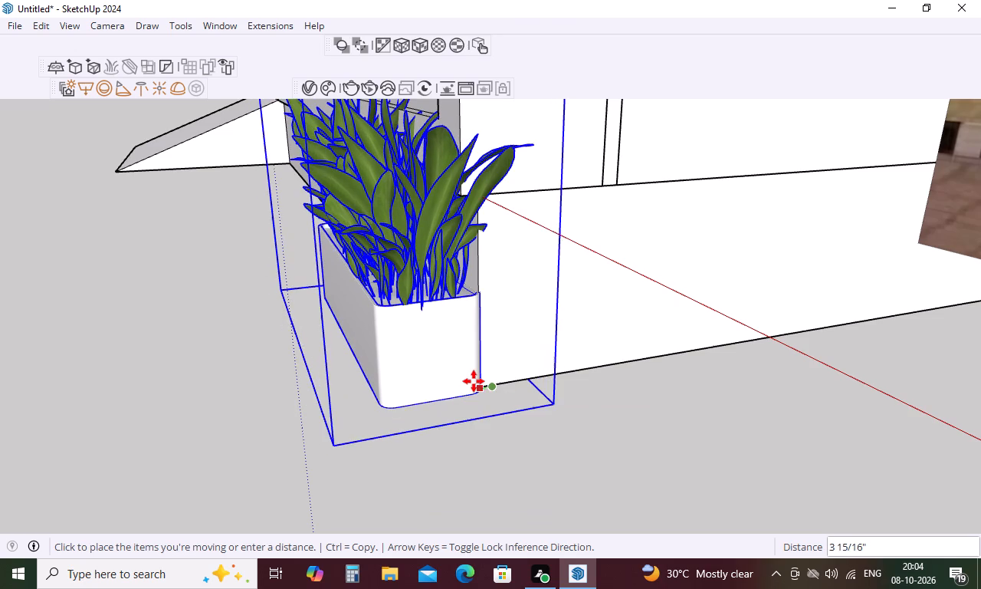
click(475, 382)
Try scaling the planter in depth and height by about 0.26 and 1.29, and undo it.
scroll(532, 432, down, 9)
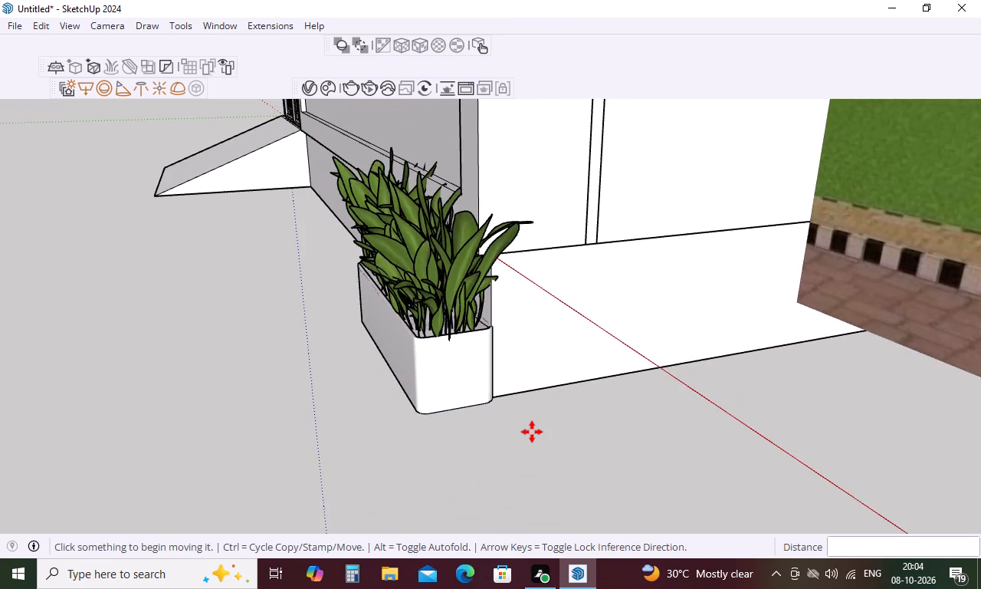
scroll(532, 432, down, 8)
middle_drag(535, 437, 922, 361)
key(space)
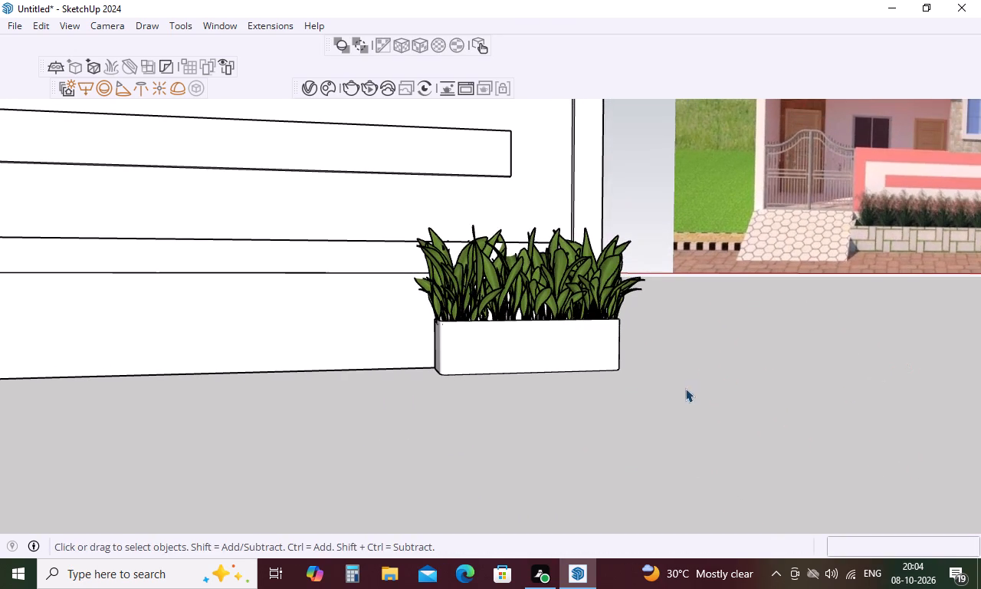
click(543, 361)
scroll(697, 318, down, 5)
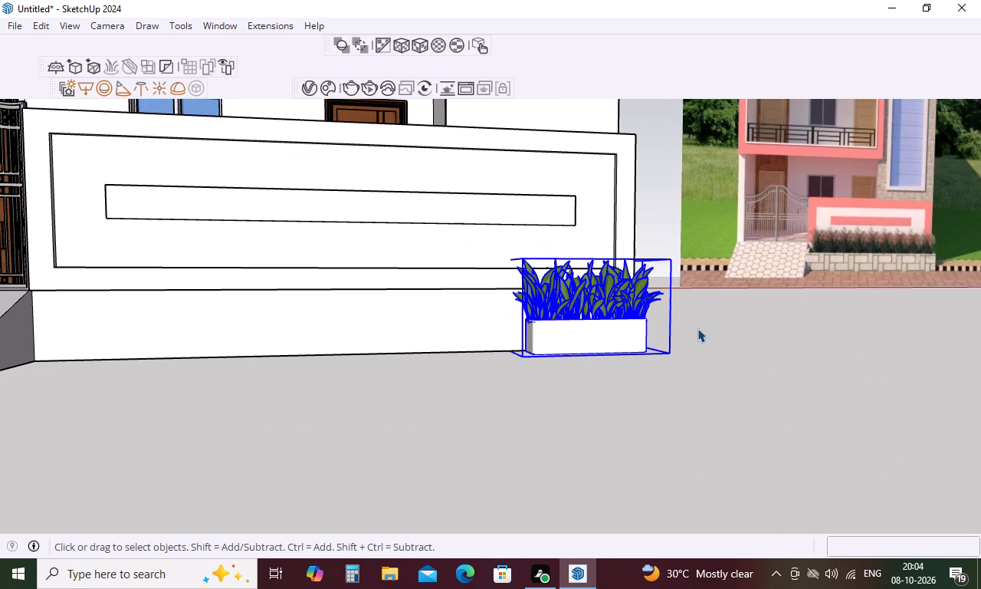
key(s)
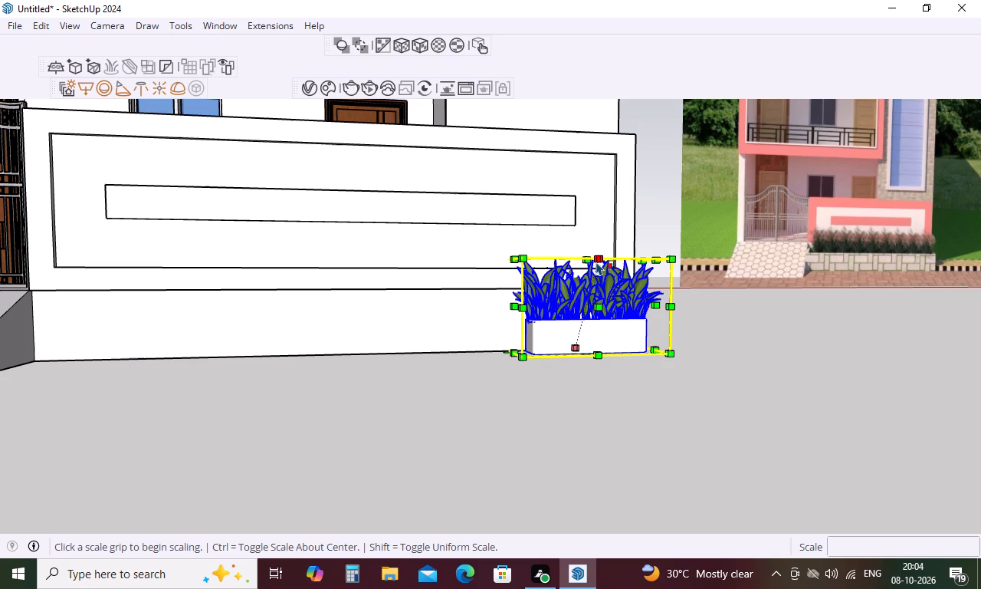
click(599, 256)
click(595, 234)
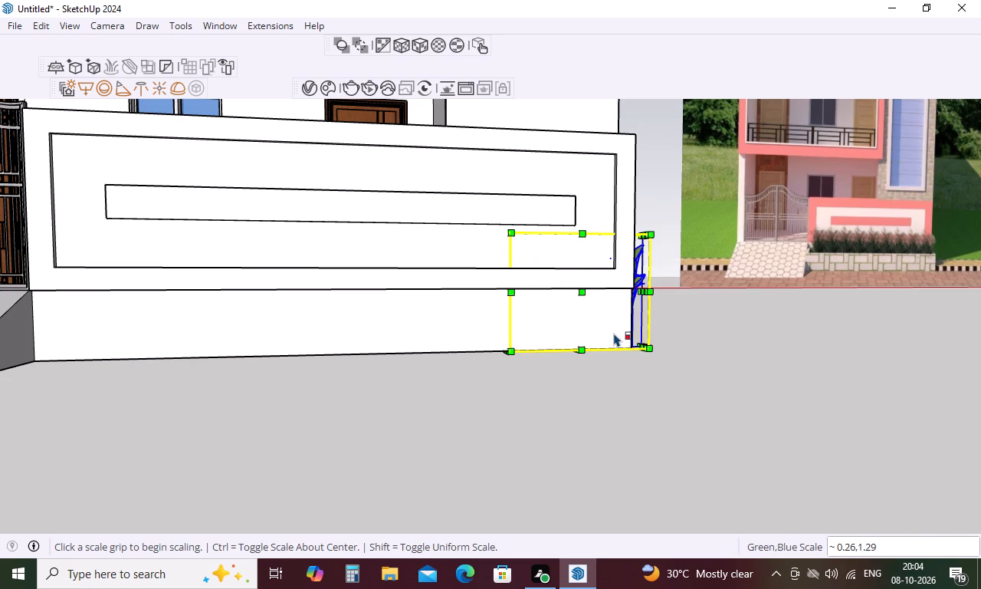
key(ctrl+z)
Scale the planter up in depth and height, extending it forward from the boundary wall.
middle_drag(635, 348, 616, 515)
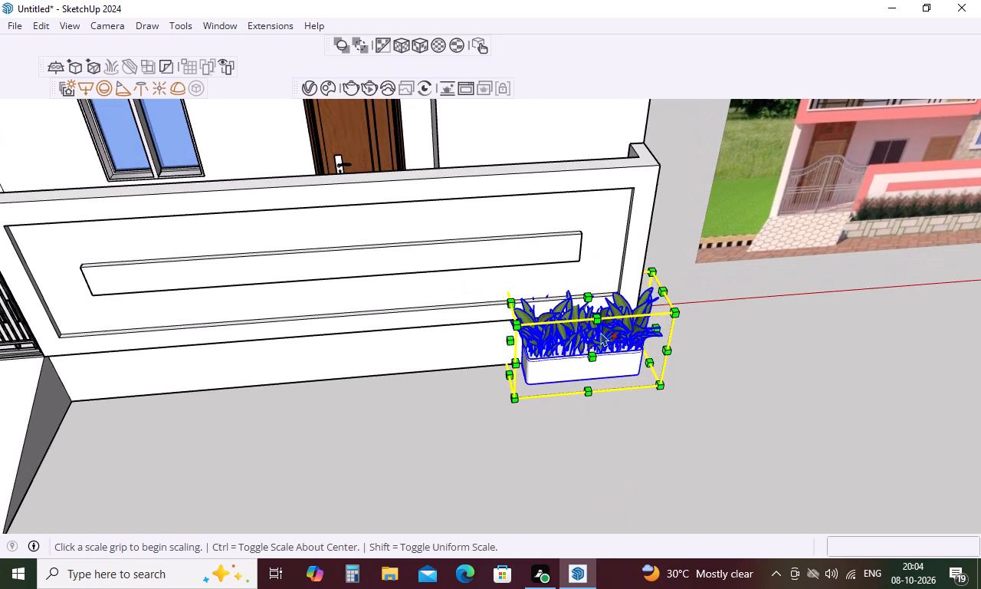
click(601, 319)
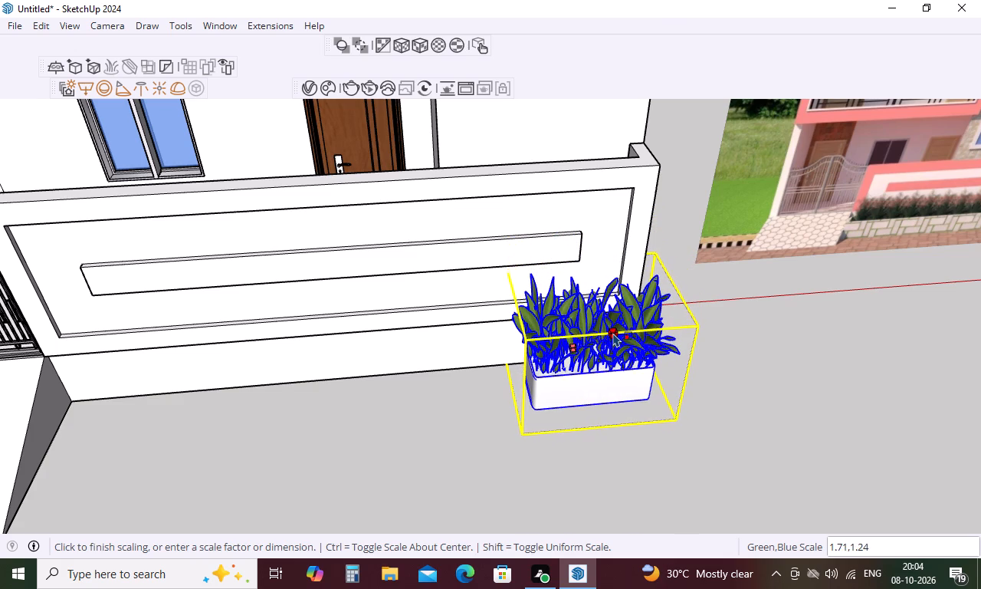
click(614, 321)
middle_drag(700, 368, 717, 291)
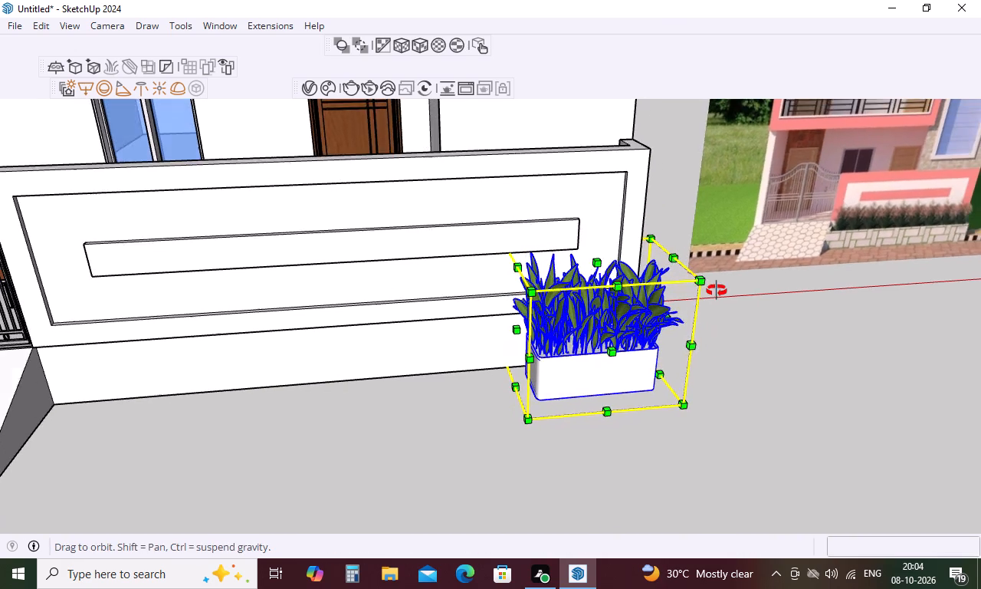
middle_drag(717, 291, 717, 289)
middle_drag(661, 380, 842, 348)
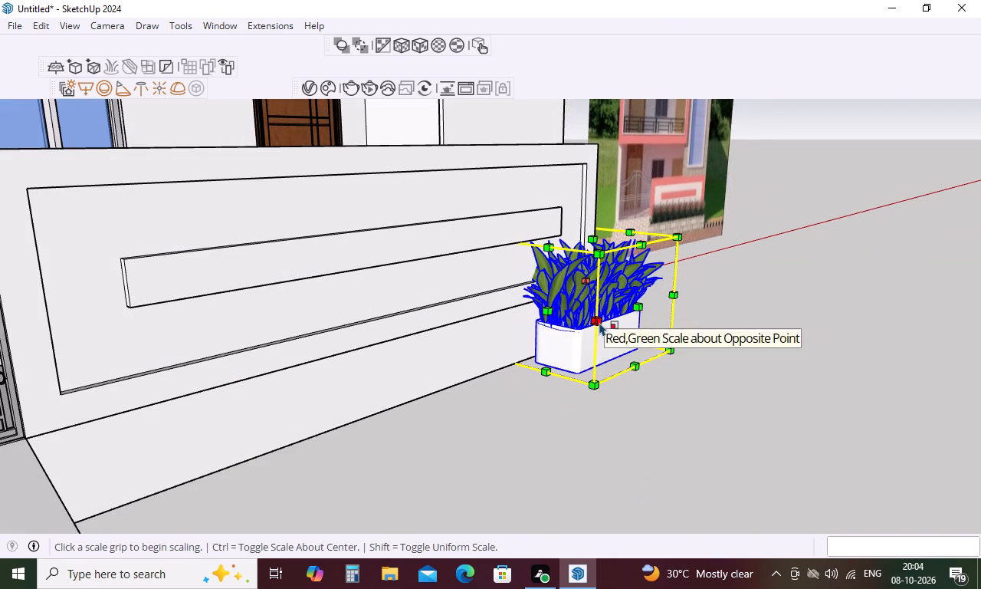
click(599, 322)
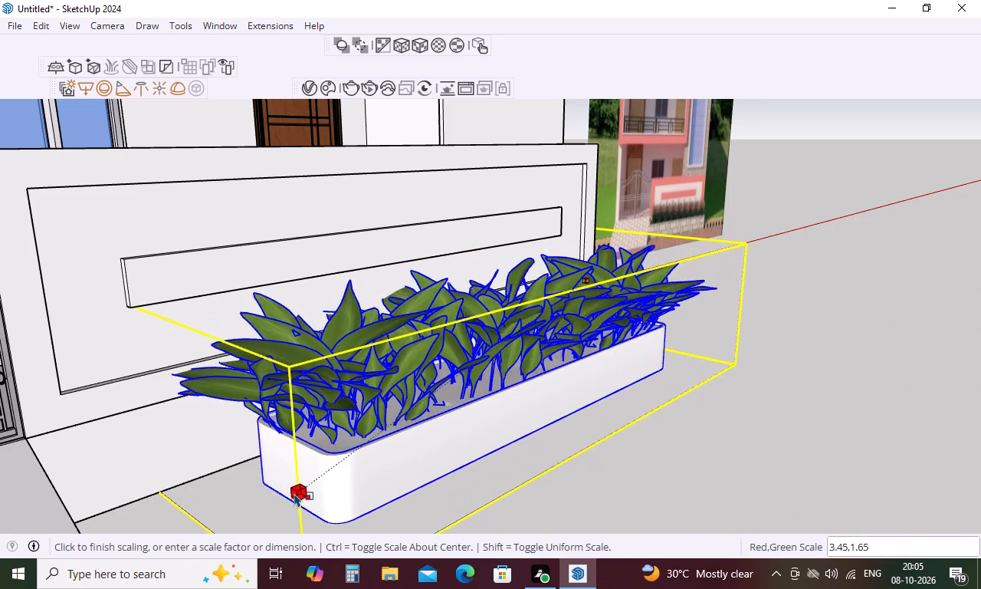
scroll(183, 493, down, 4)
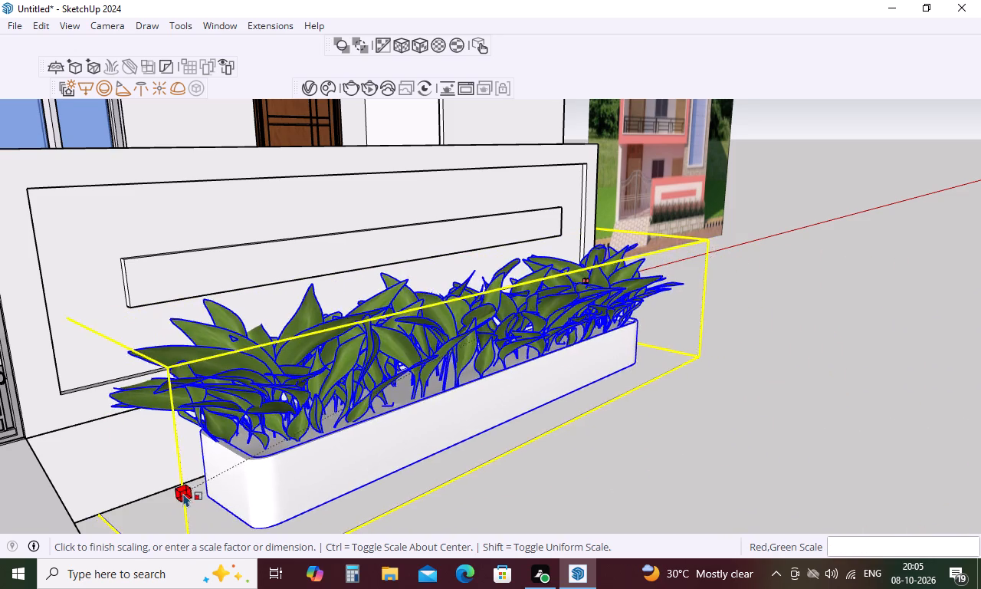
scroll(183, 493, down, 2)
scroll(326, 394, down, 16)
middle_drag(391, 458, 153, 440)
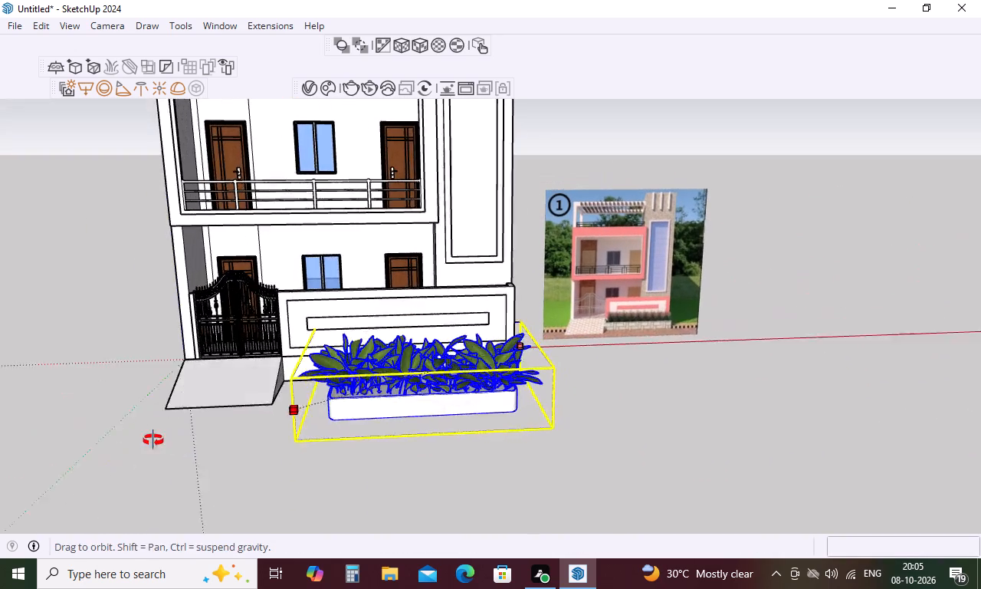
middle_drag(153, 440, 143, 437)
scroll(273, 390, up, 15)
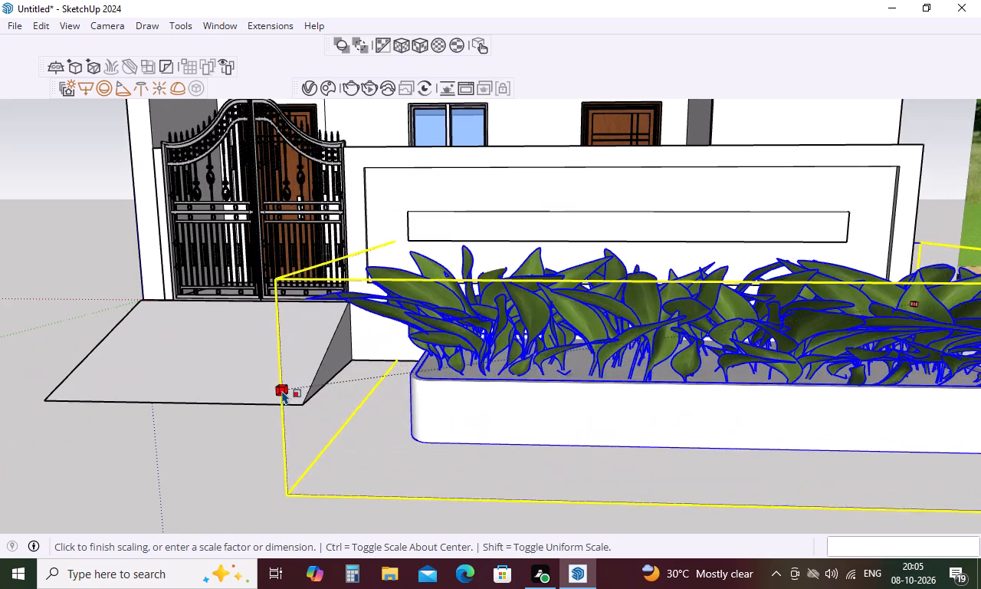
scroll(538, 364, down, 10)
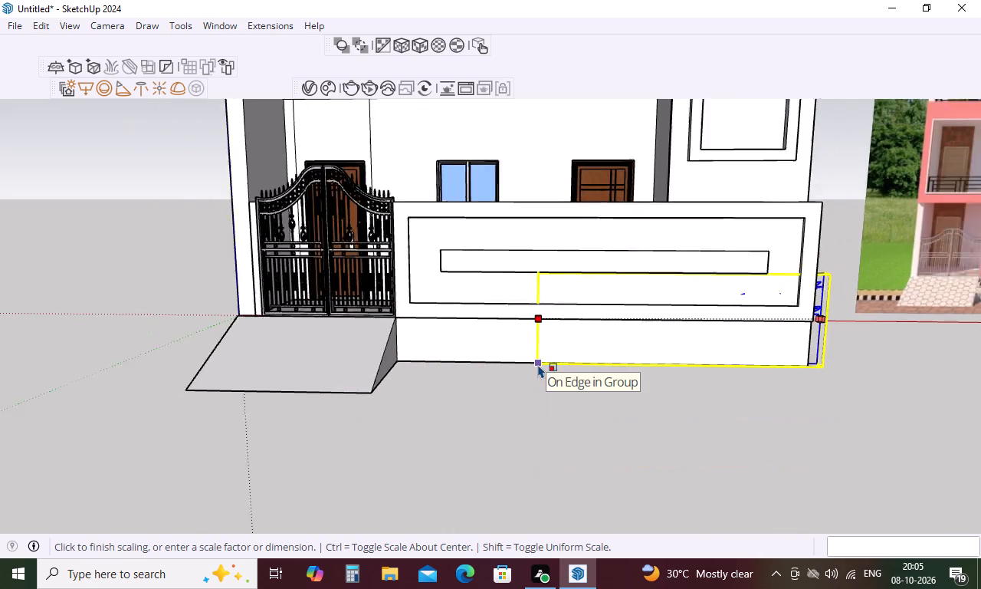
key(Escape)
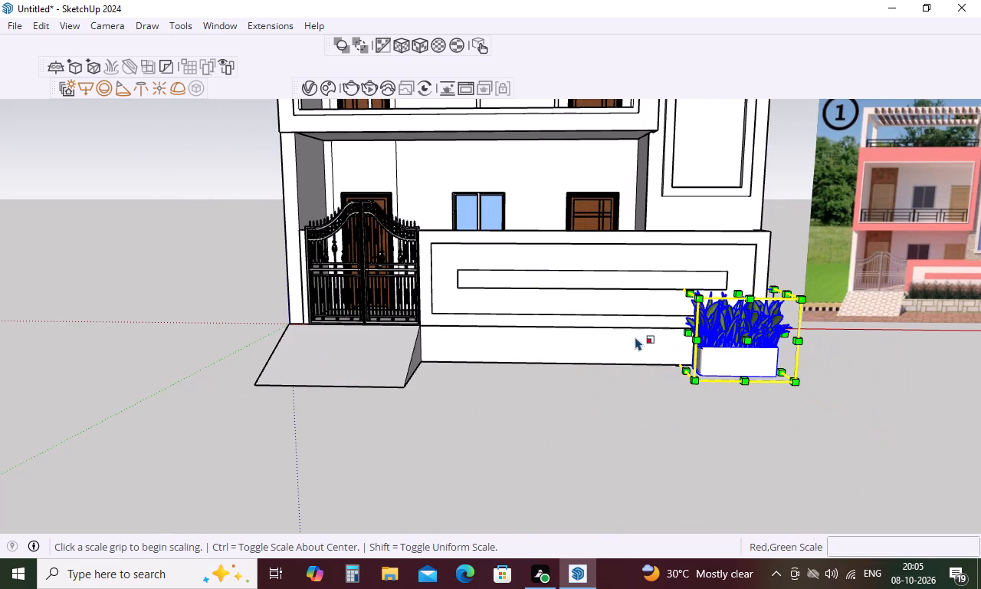
Scale the planter by about 2.14 in length and 0.86 in depth, extending it along the boundary wall towards the gate.
click(698, 338)
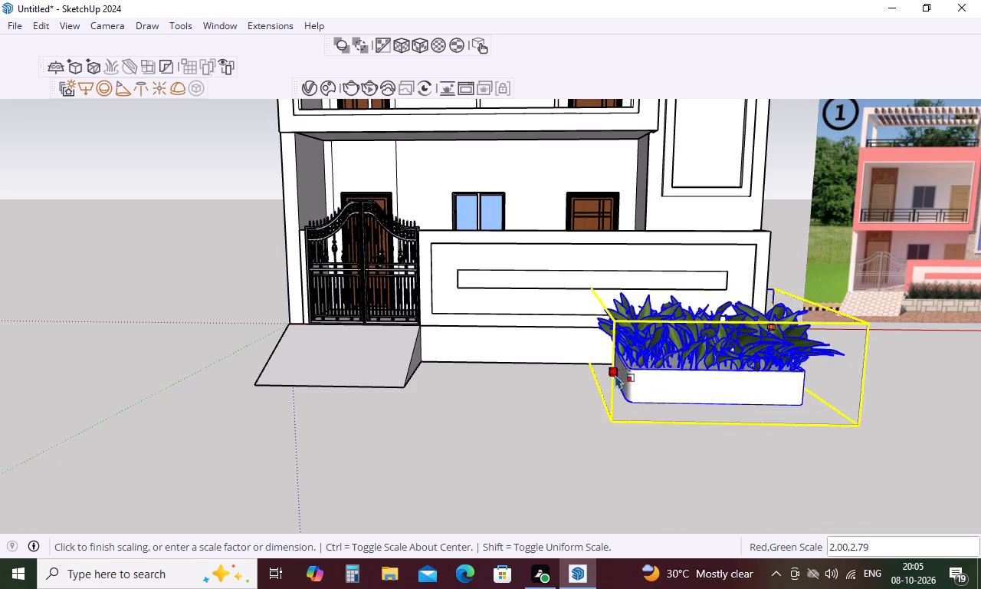
middle_drag(623, 387, 825, 443)
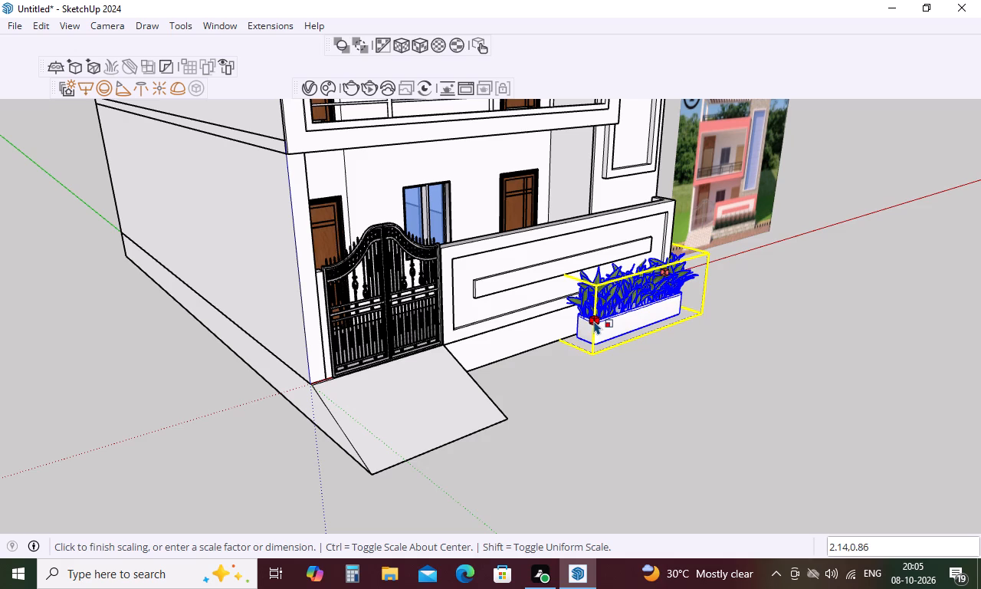
click(594, 321)
key(space)
Move the planter about 1 1/2" so the back of its box sits against the plinth's front face.
middle_drag(685, 349, 363, 360)
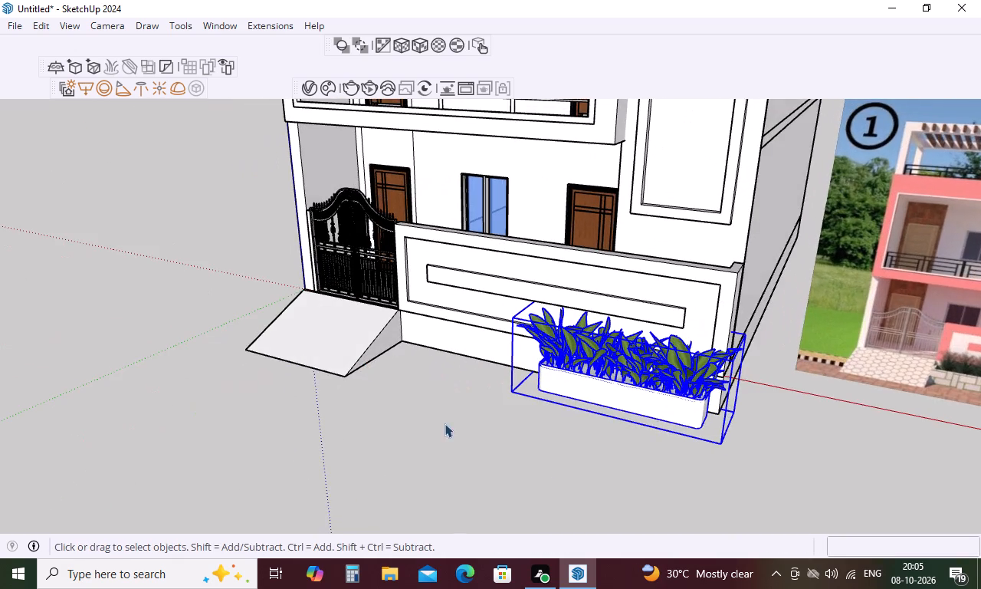
scroll(602, 433, up, 5)
click(638, 386)
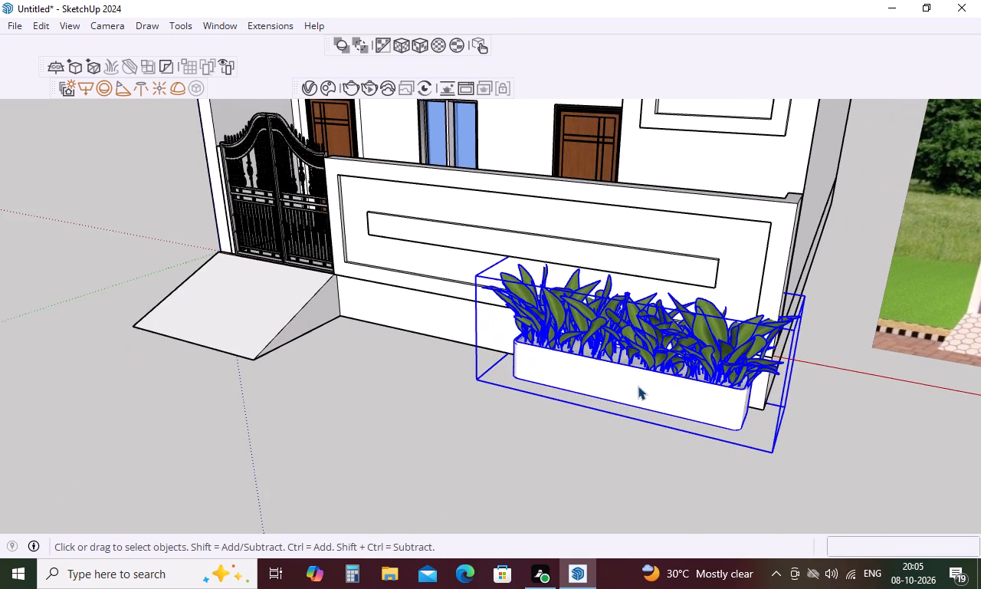
key(m)
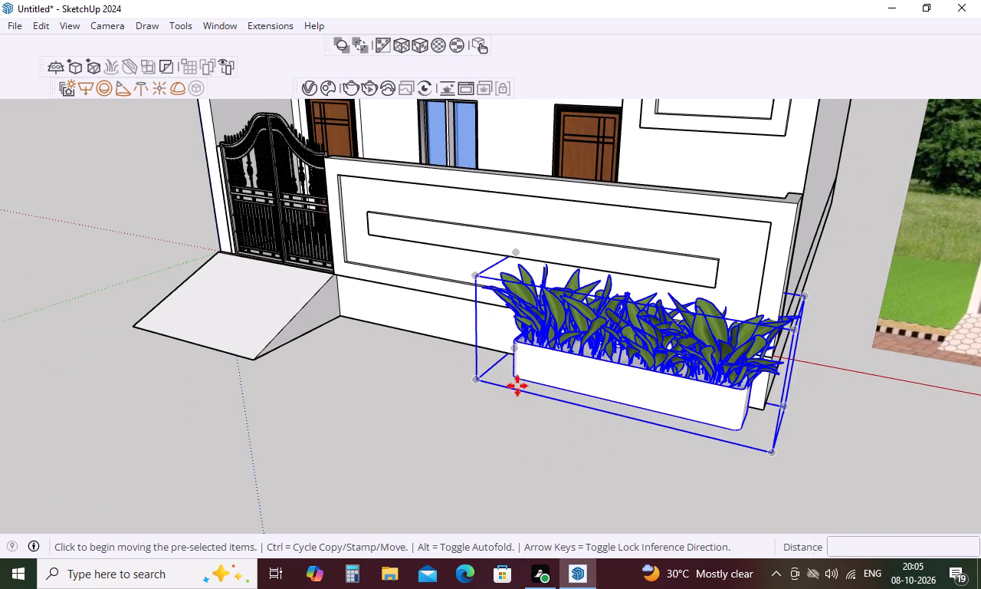
scroll(786, 415, up, 5)
middle_drag(793, 406, 516, 373)
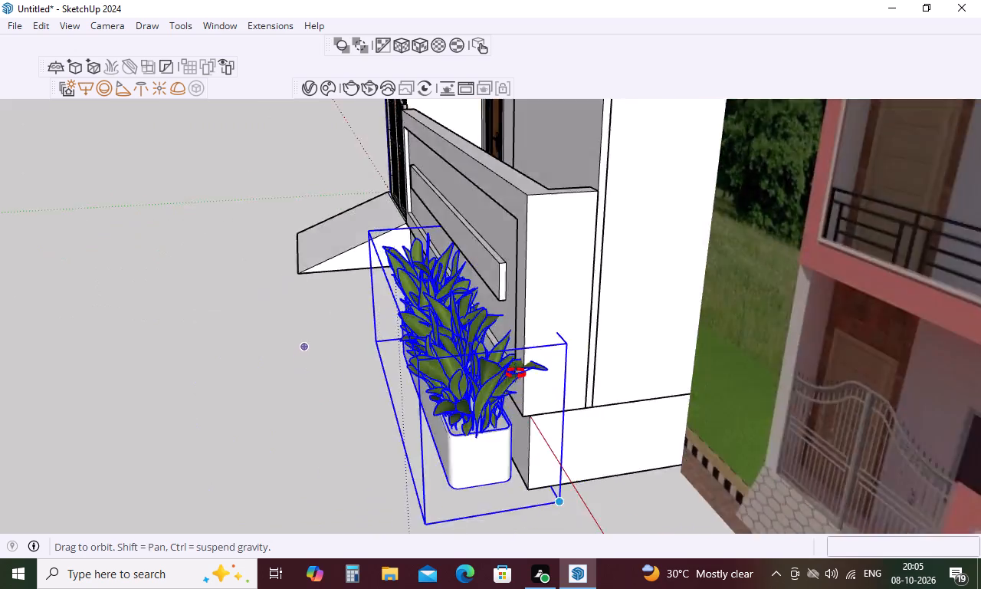
middle_drag(516, 373, 509, 362)
click(432, 414)
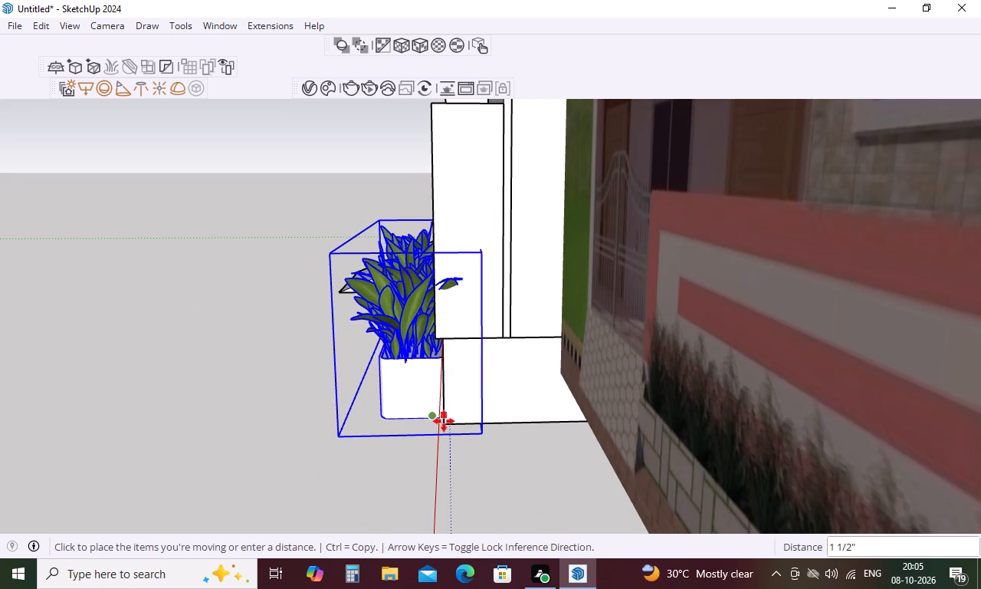
click(444, 425)
Copy the planter about 9' 3" along the boundary wall towards the gate ramp.
scroll(434, 453, down, 5)
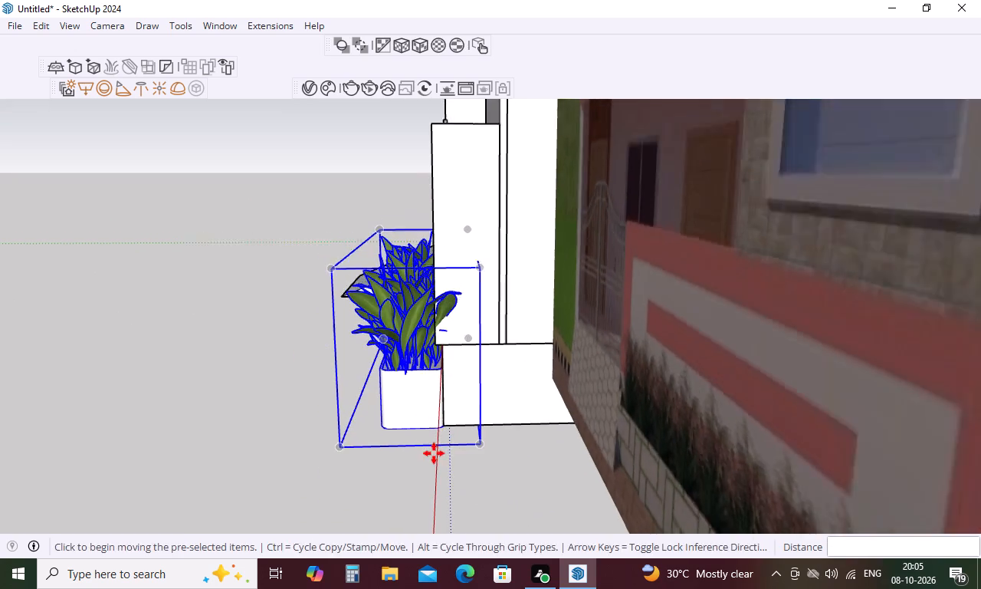
middle_drag(433, 452, 926, 436)
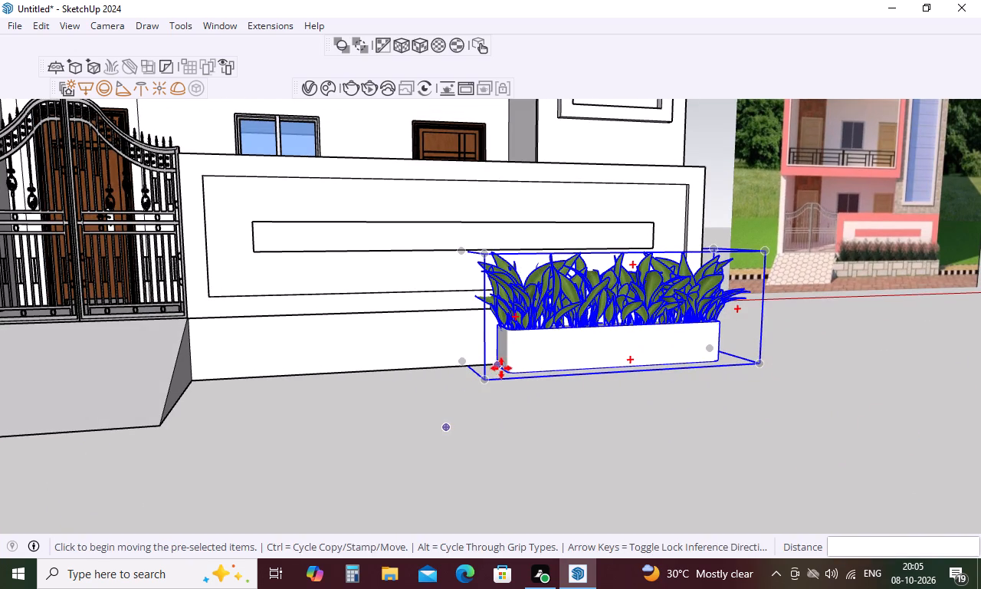
click(508, 373)
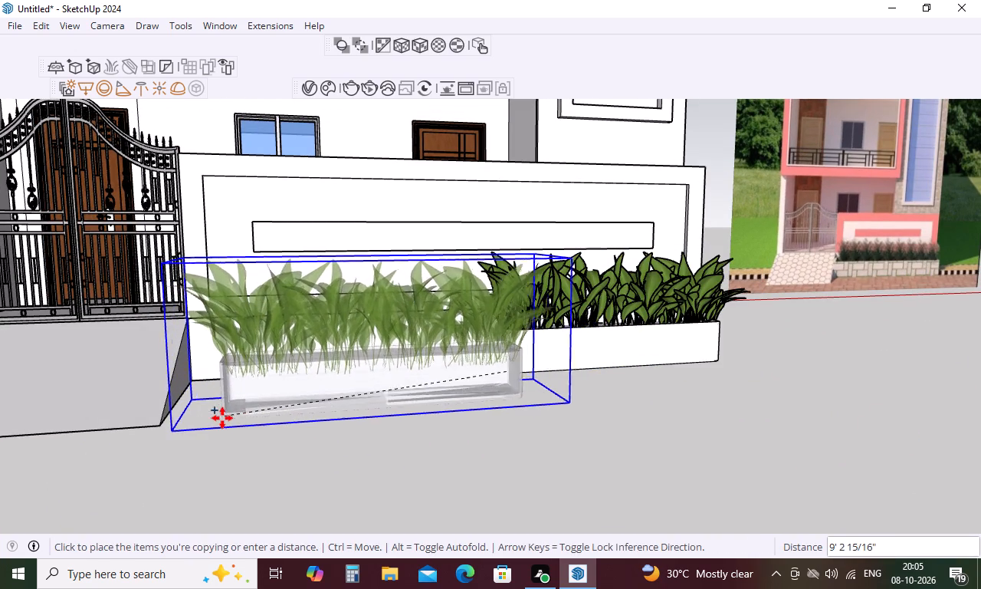
click(222, 418)
Move the copied planter about 1' 9 5/8" further towards the gate ramp.
scroll(544, 409, up, 9)
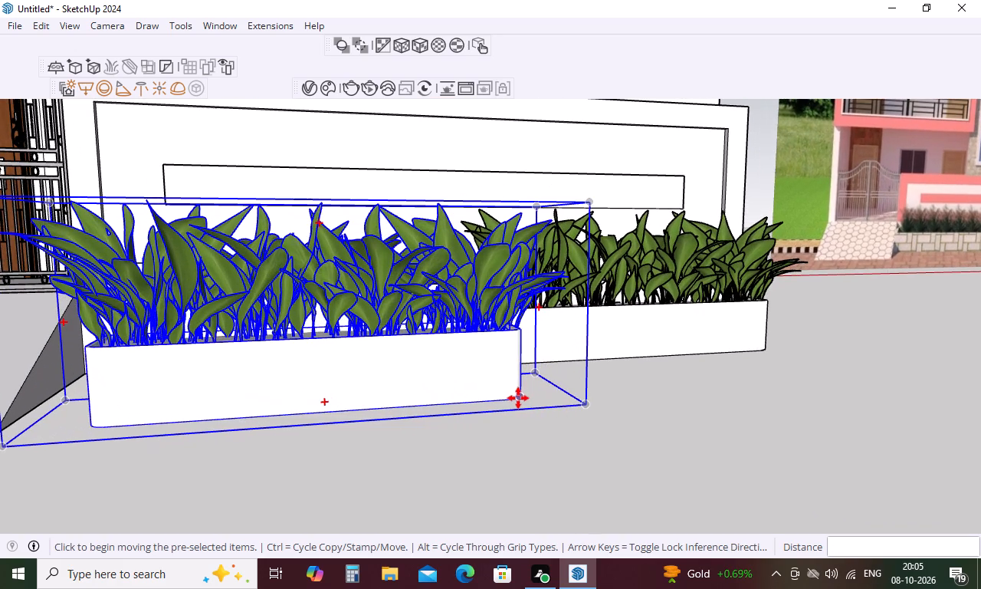
click(518, 398)
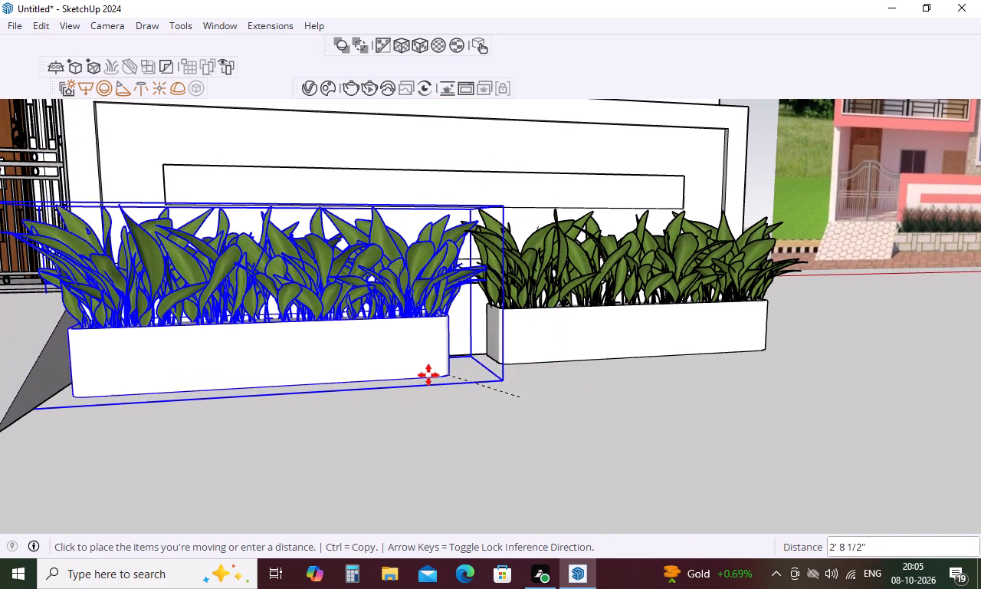
click(445, 388)
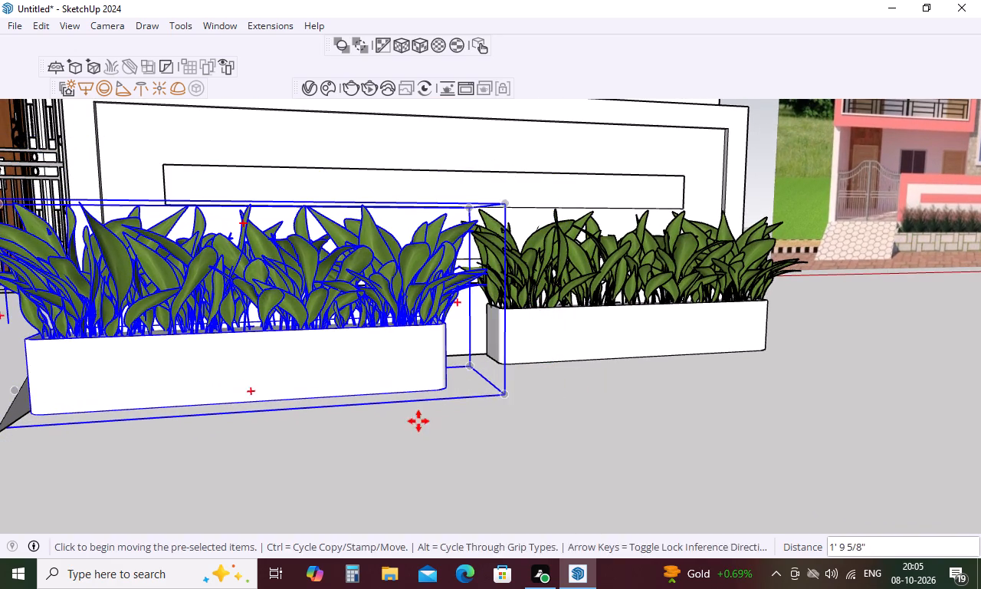
Shift the copied planter off the ramp's edge and closer to the boundary wall.
scroll(419, 415, down, 5)
middle_drag(406, 423, 630, 403)
middle_drag(552, 432, 376, 485)
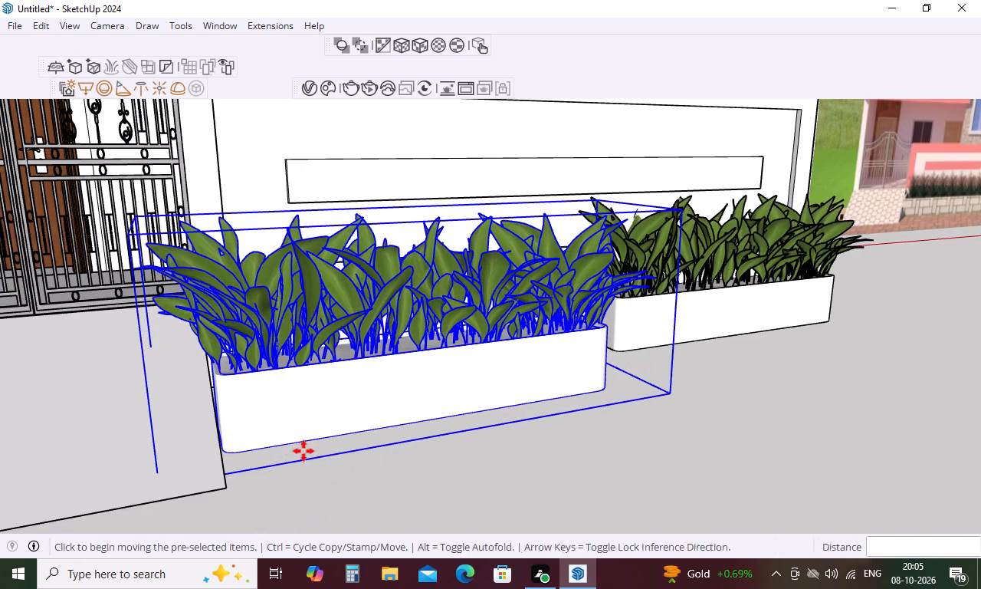
click(225, 452)
scroll(240, 406, up, 3)
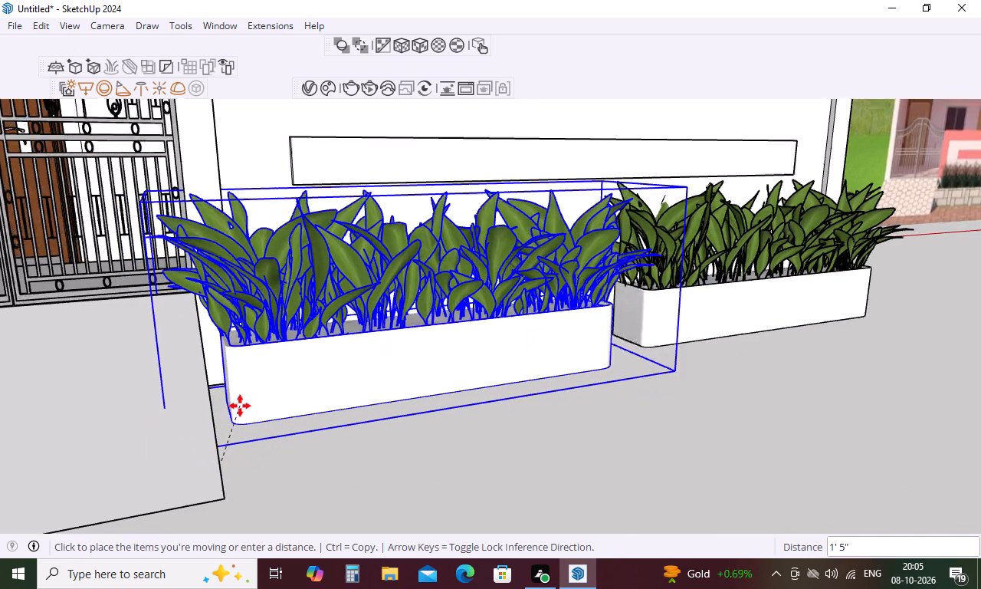
scroll(240, 406, up, 2)
click(261, 421)
With back edges shown, move the copied planter about 1' 6 15/16" so its back lower corner meets the plinth base beside the ramp.
middle_drag(362, 423, 337, 456)
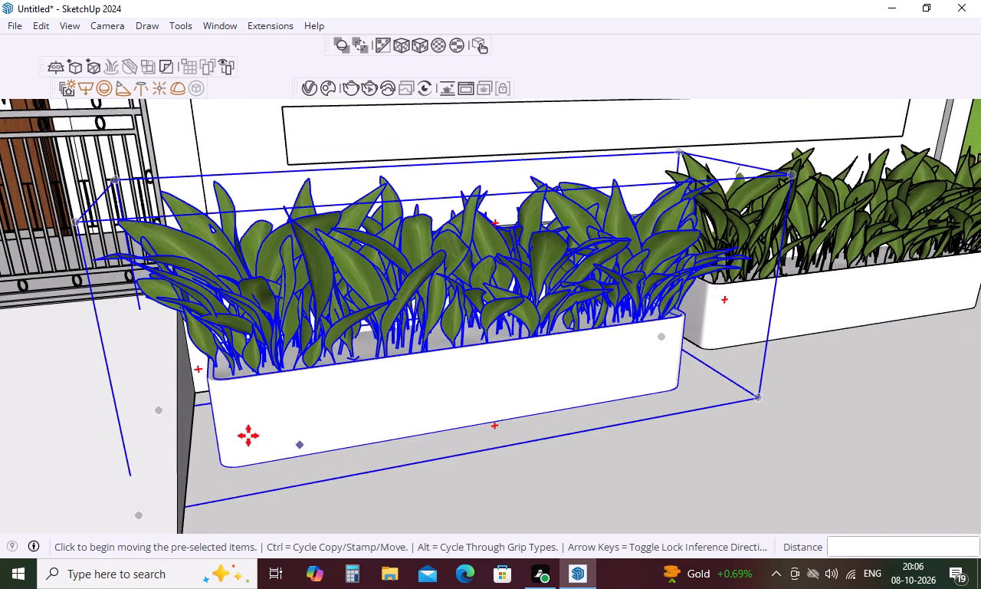
middle_drag(248, 436, 365, 425)
scroll(349, 436, up, 15)
middle_drag(324, 434, 277, 450)
scroll(298, 459, up, 4)
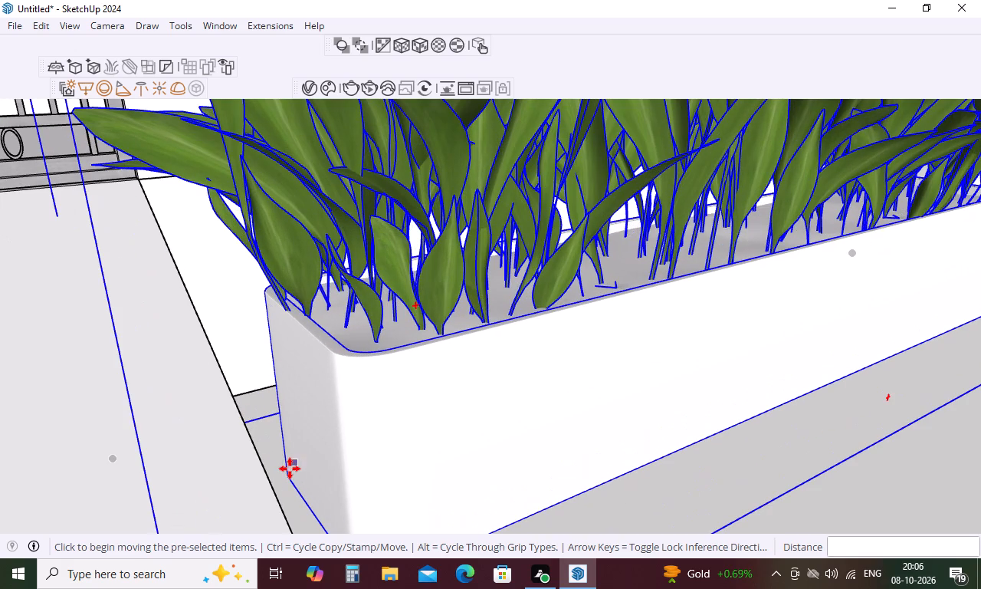
click(287, 474)
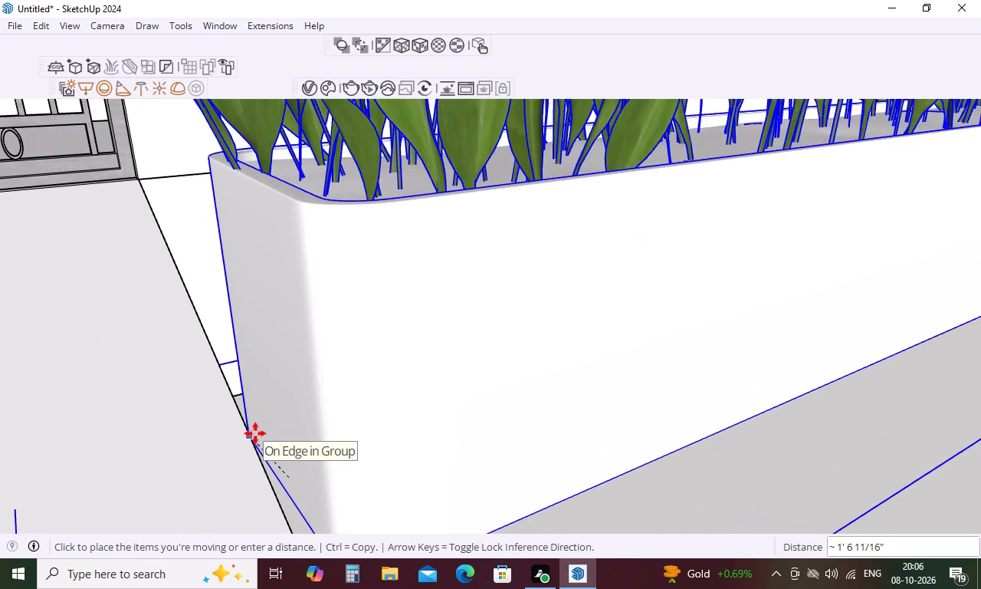
key(k)
scroll(251, 397, up, 4)
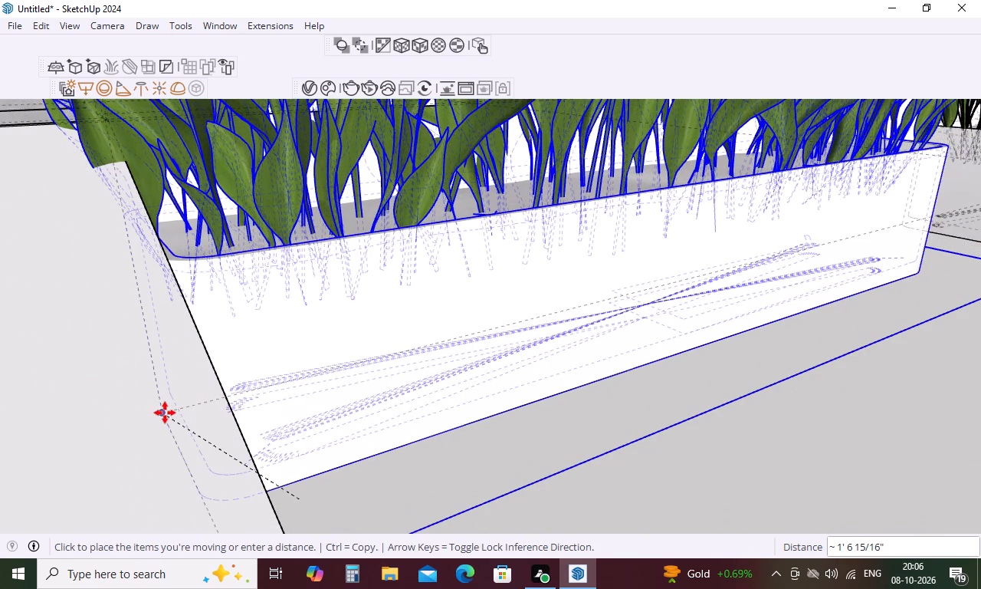
click(165, 413)
scroll(232, 341, down, 19)
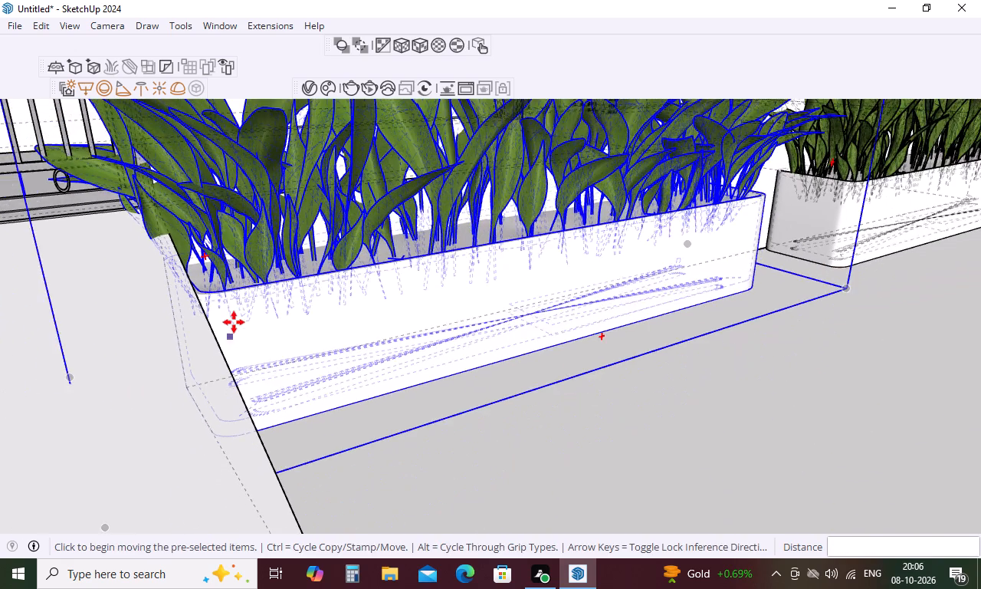
scroll(234, 322, down, 9)
key(space)
click(744, 420)
Scale the copied planter by about 1.14 in length and 0.79 in depth, stretching it towards the original planter.
scroll(778, 311, down, 5)
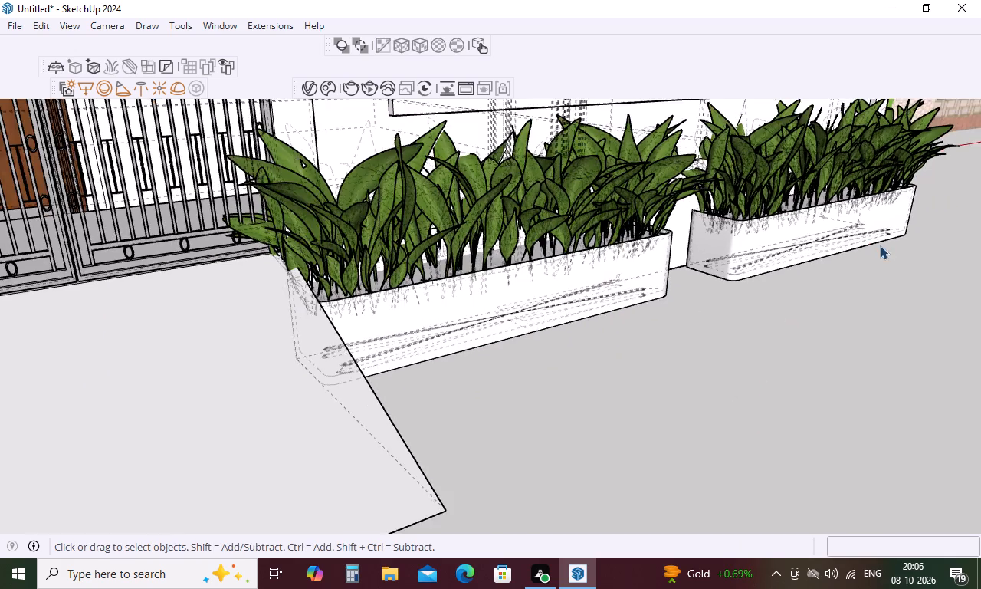
middle_drag(880, 245, 697, 230)
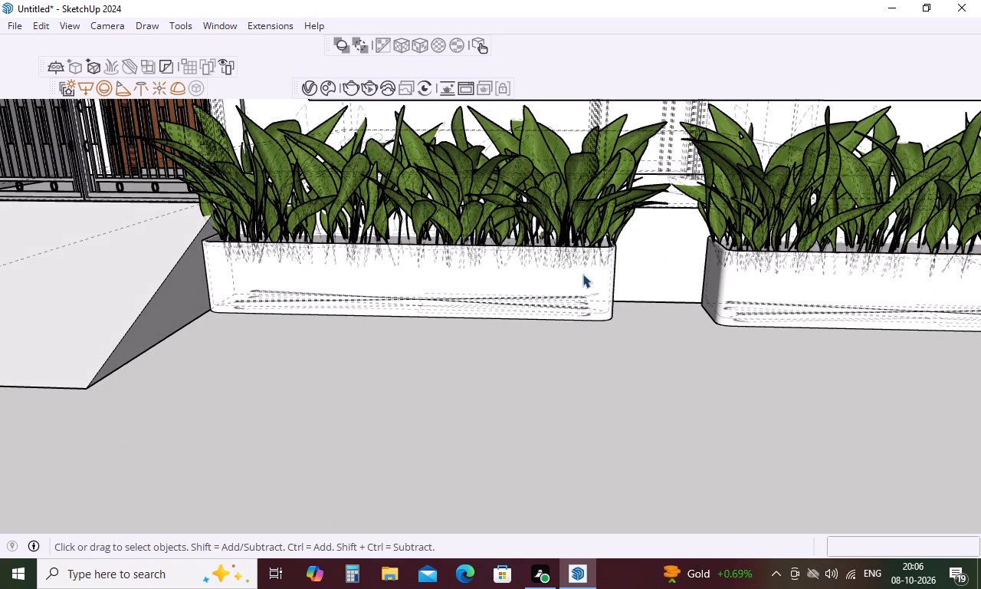
click(582, 274)
key(s)
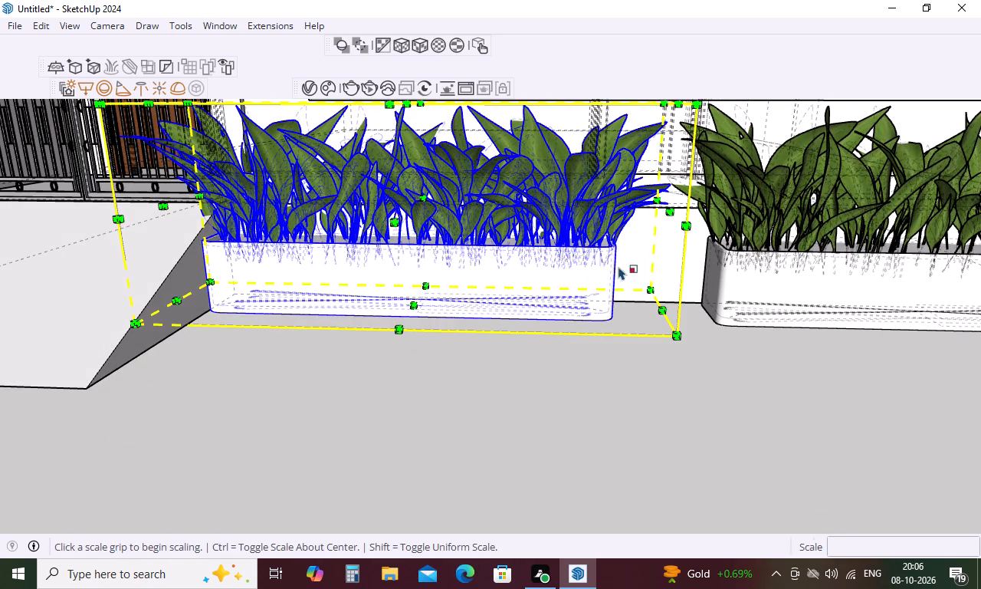
click(688, 225)
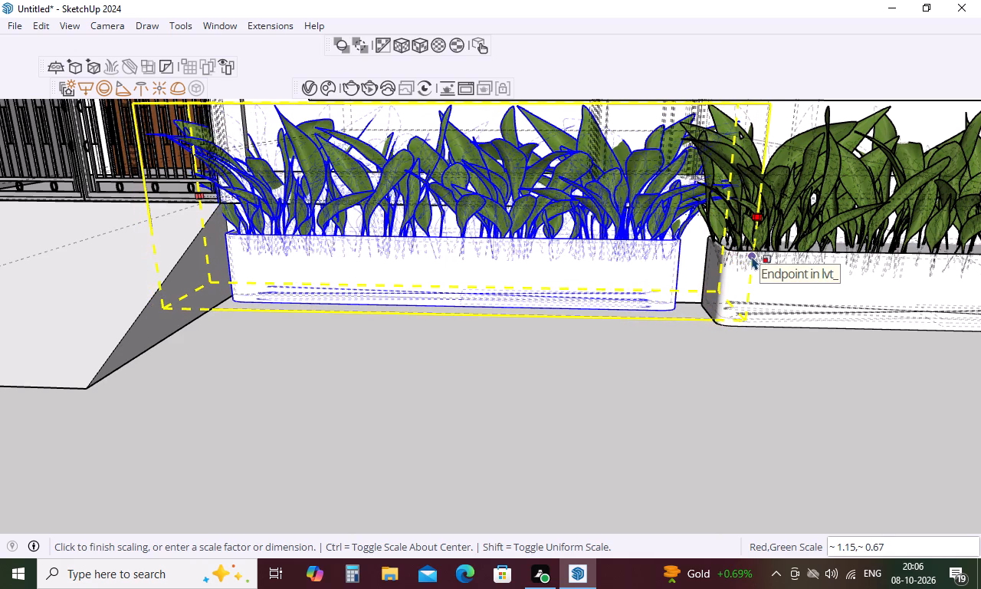
click(755, 257)
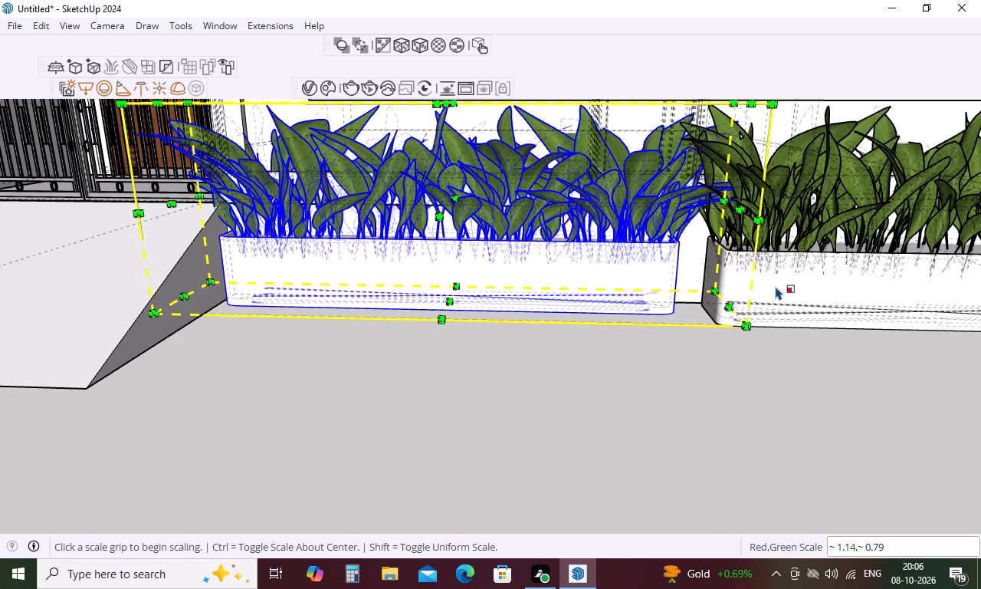
click(779, 286)
key(space)
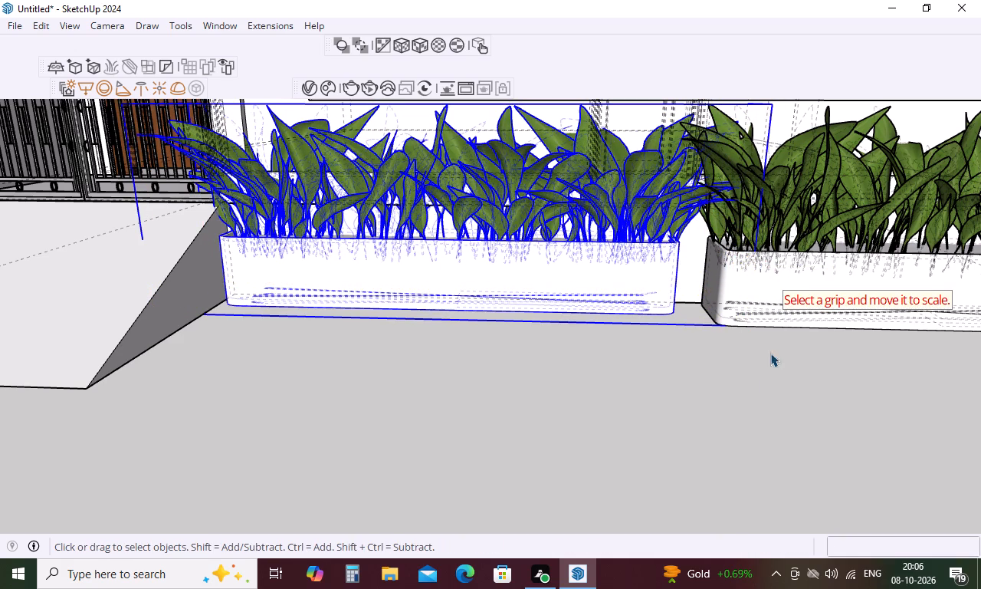
click(761, 375)
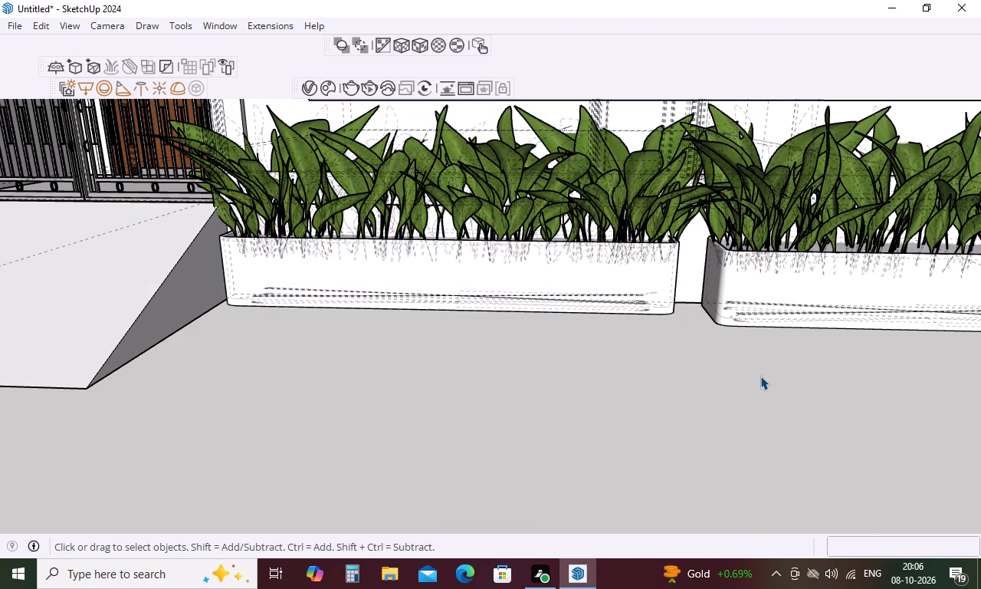
Scale the original planter near the outer corner by about 1.06 in length and 0.47 in depth, stretching it to the copied planter.
click(773, 290)
key(s)
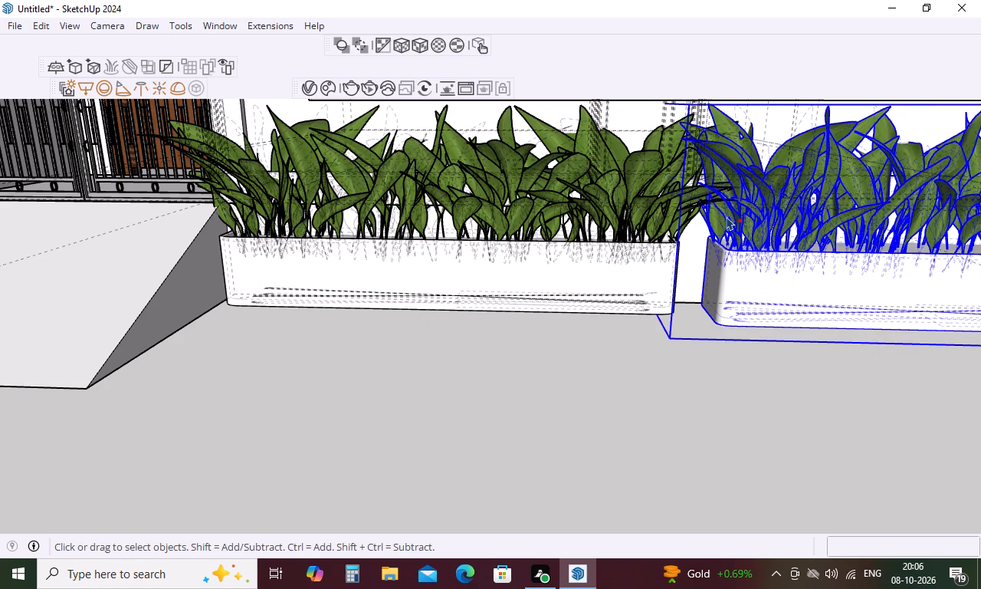
click(678, 228)
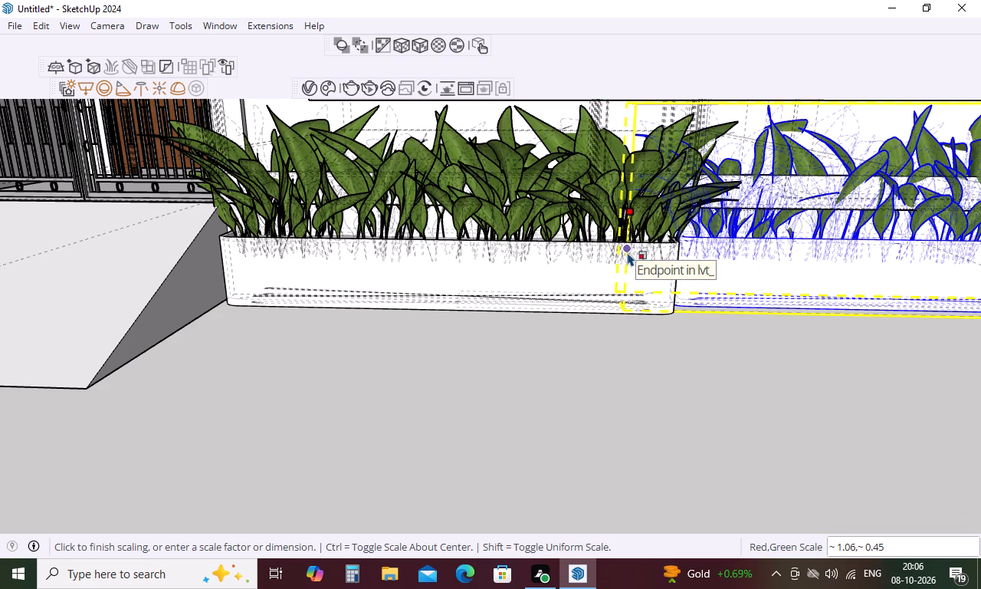
click(628, 265)
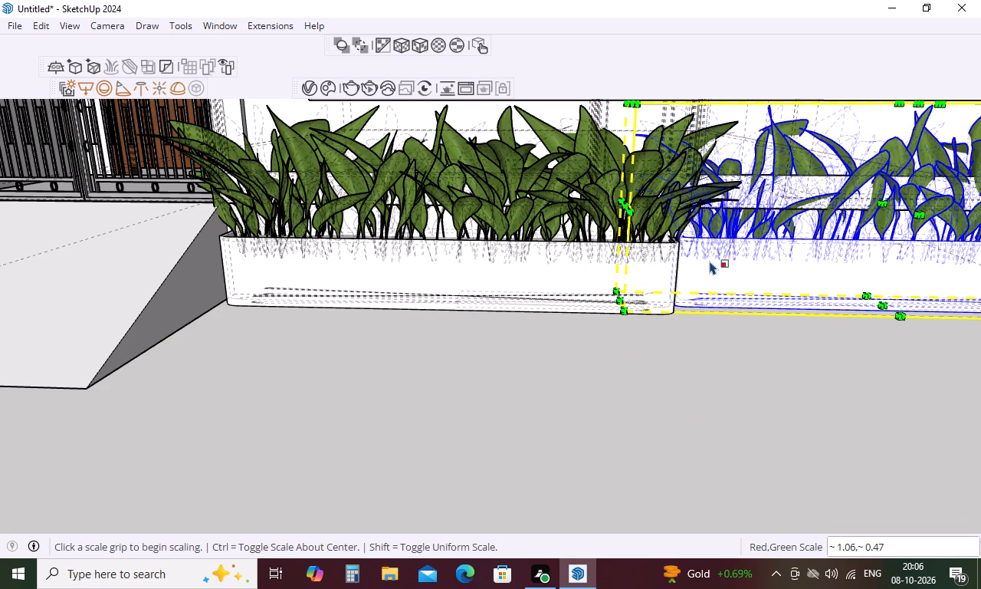
scroll(710, 261, down, 12)
key(space)
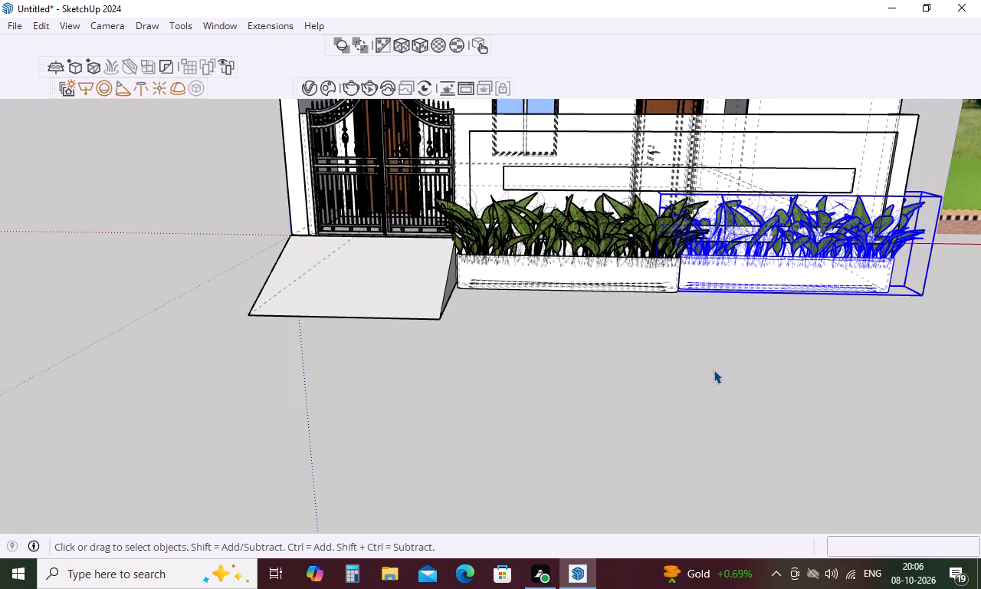
click(714, 370)
Move the original planter so its lower front corner meets the copied planter's adjoining corner, bringing their front faces in line.
scroll(735, 254, up, 10)
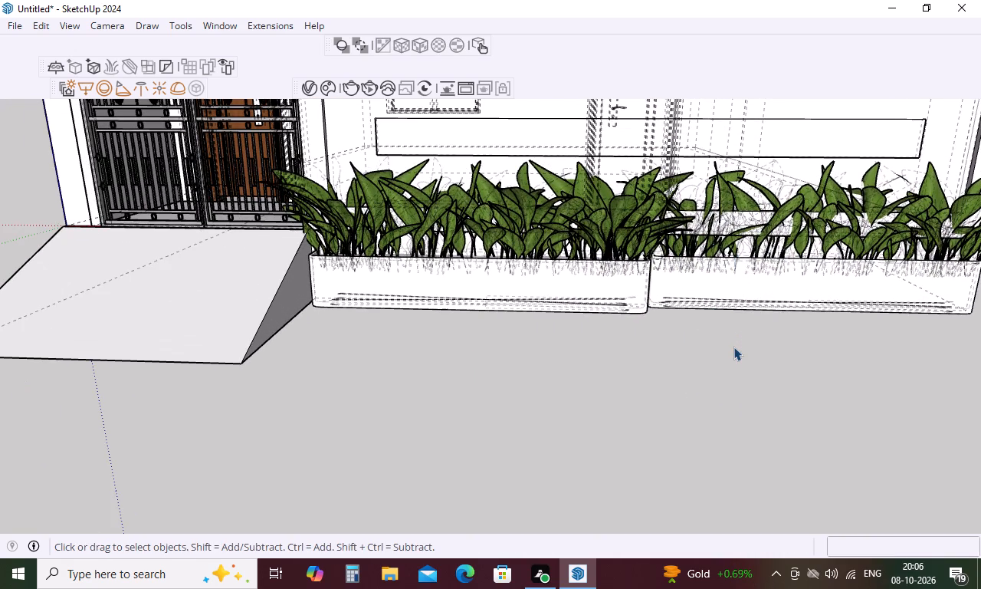
key(m)
scroll(716, 325, up, 17)
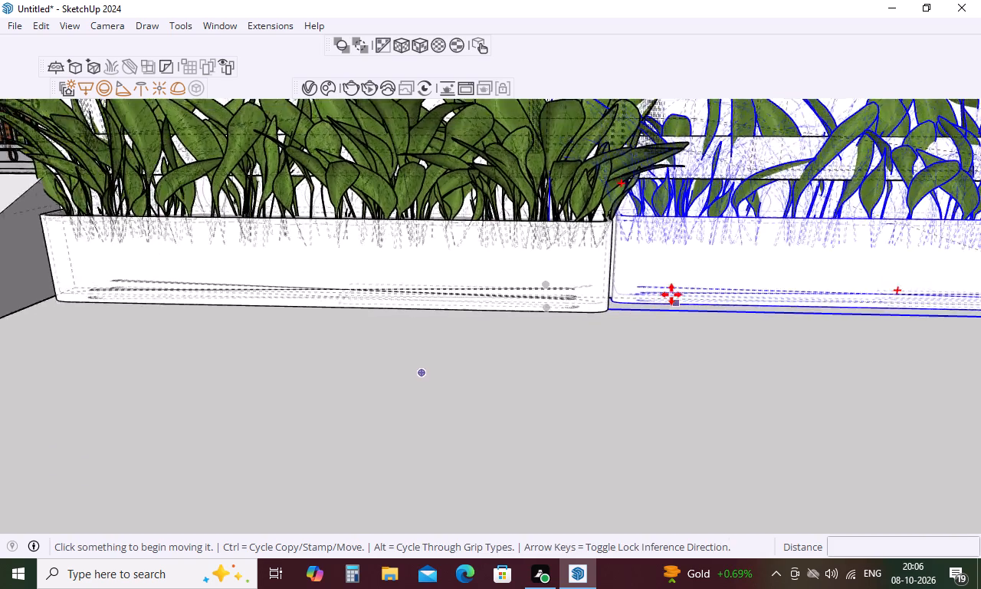
scroll(671, 294, up, 16)
click(586, 304)
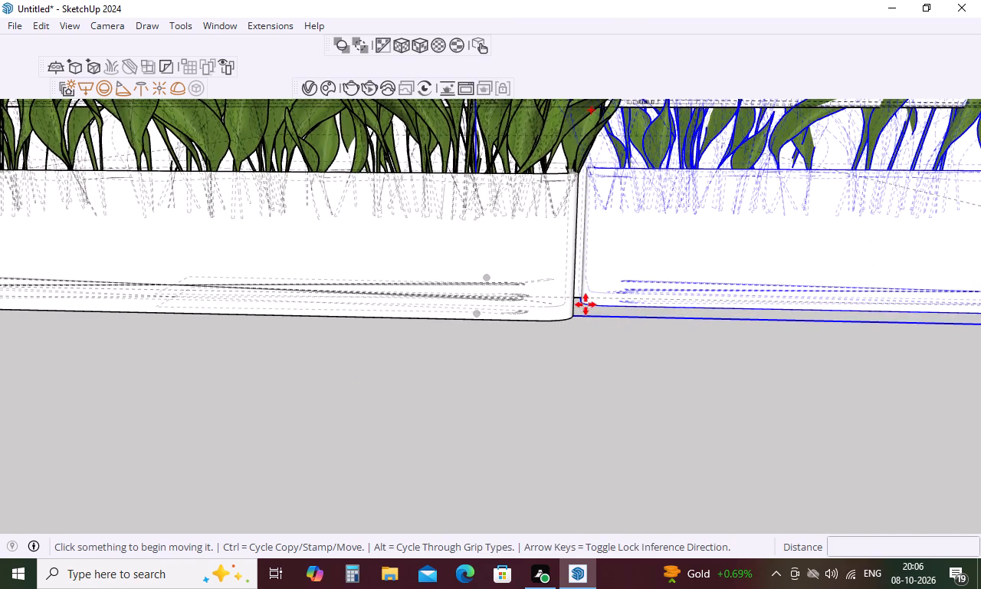
click(574, 315)
scroll(530, 334, down, 11)
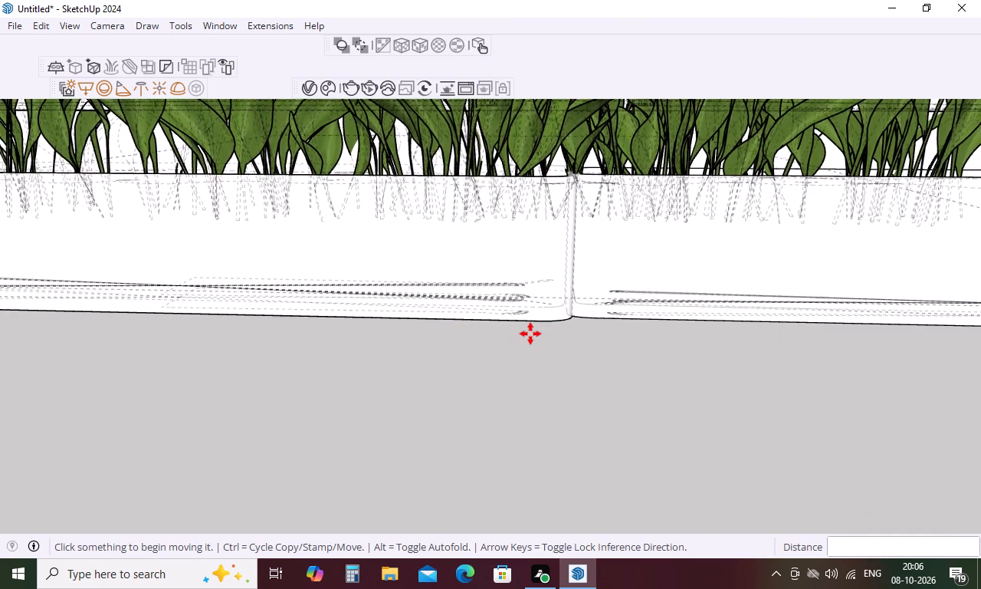
scroll(530, 334, down, 14)
key(space)
Turn off the display of back edges.
text(k)
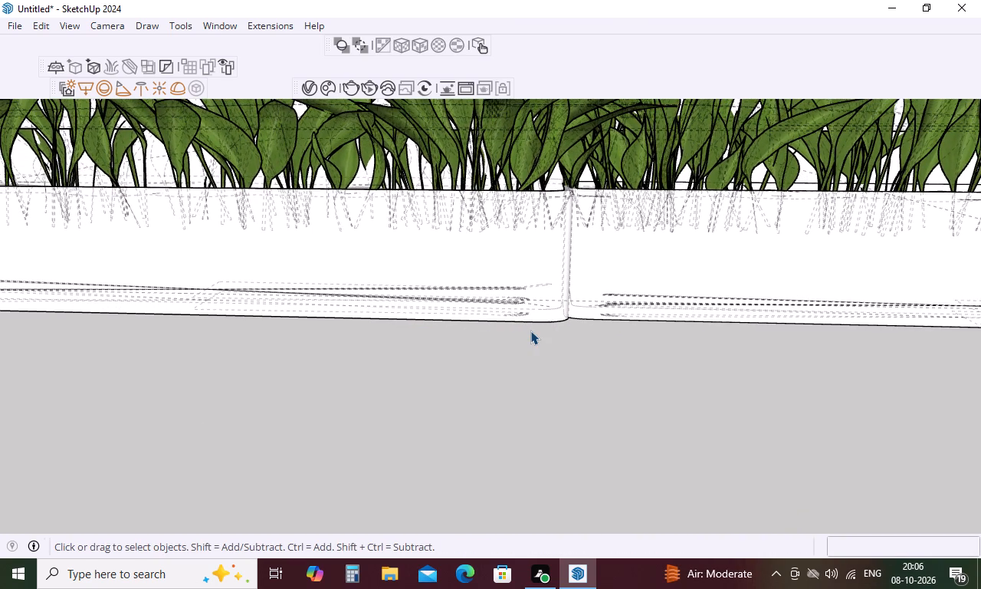
Examine the planter row from the front, above and the side, and compare the whole facade with the reference image.
scroll(546, 311, down, 18)
scroll(549, 308, down, 6)
middle_drag(559, 338, 562, 352)
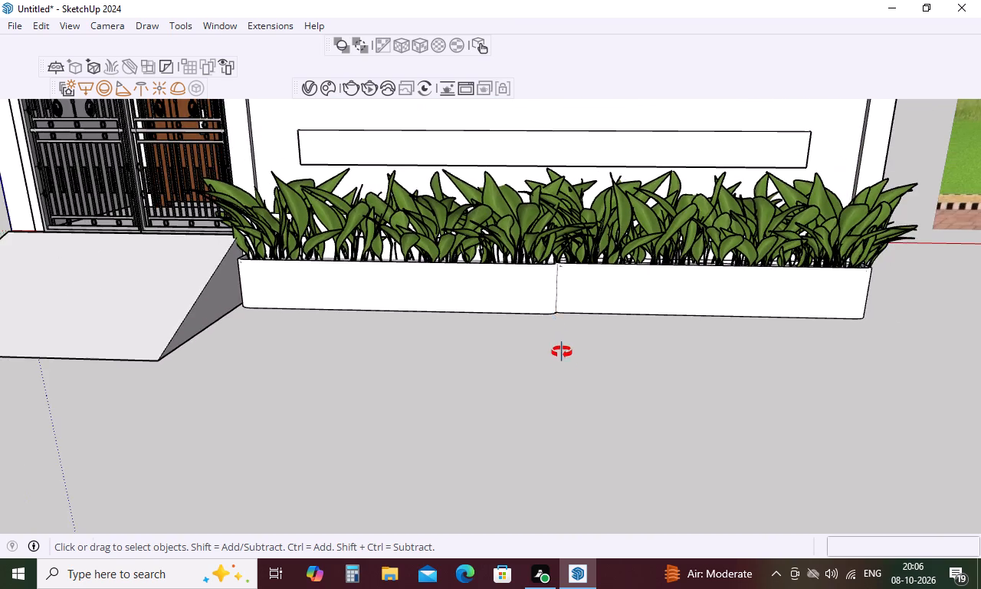
middle_drag(562, 352, 601, 436)
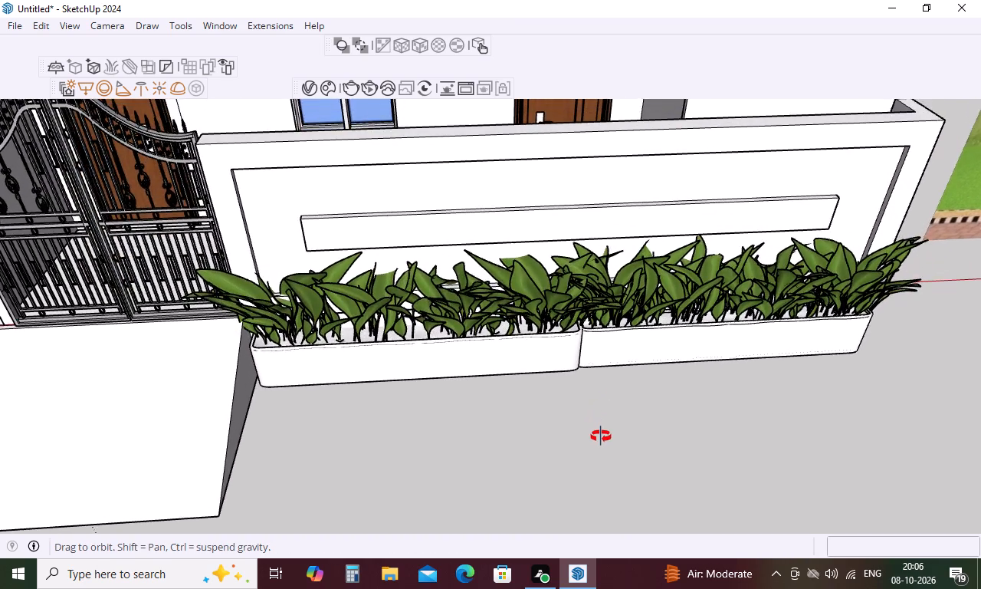
middle_drag(601, 436, 258, 327)
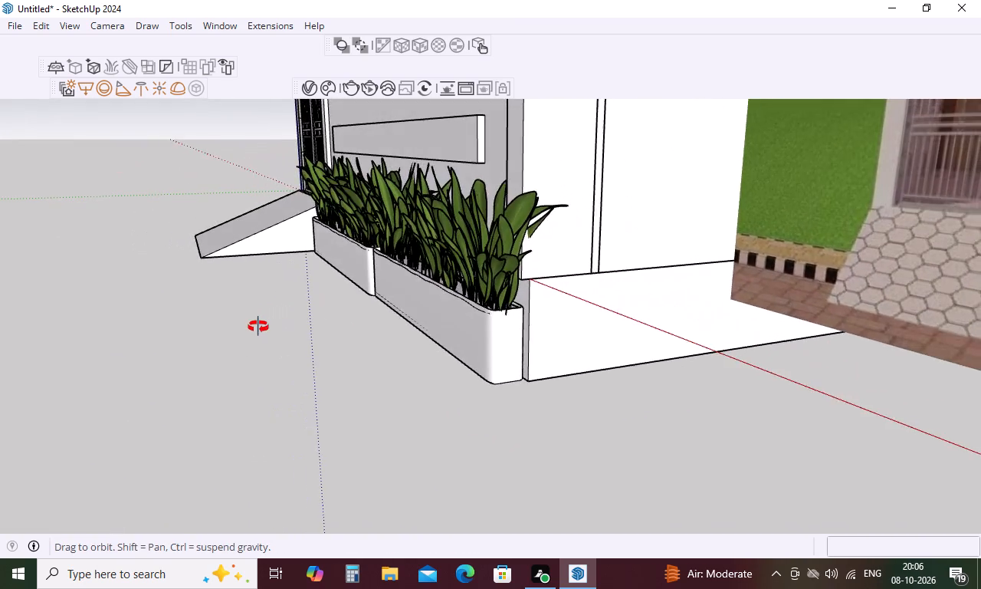
middle_drag(258, 327, 586, 371)
scroll(596, 336, down, 14)
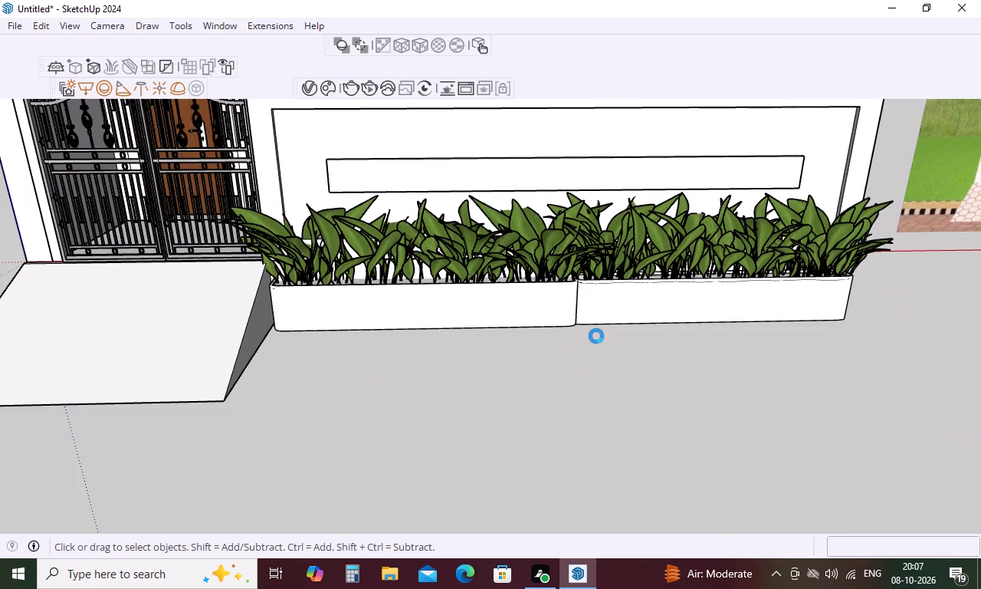
scroll(596, 336, down, 16)
scroll(609, 322, down, 7)
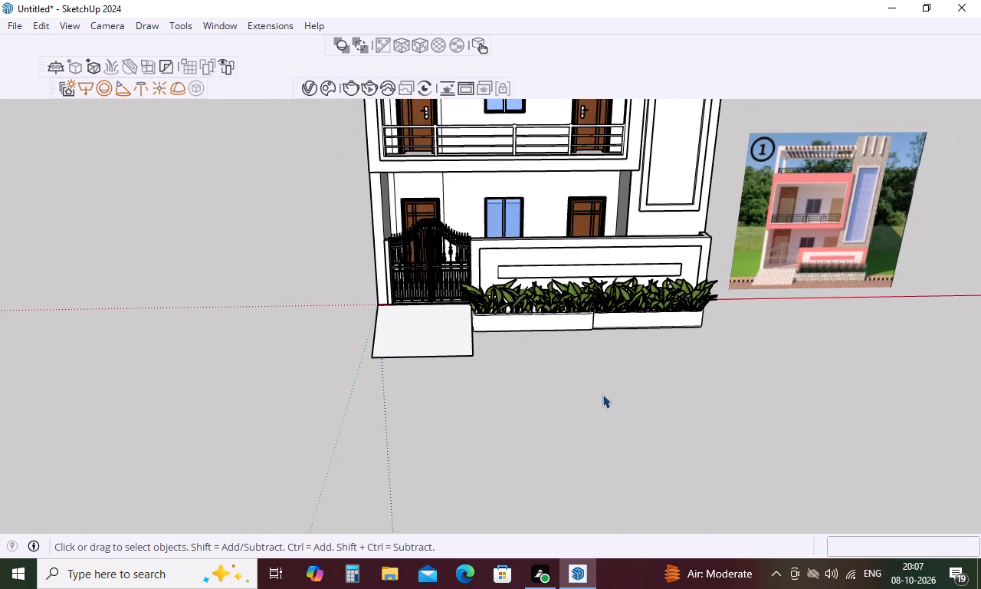
scroll(602, 394, down, 4)
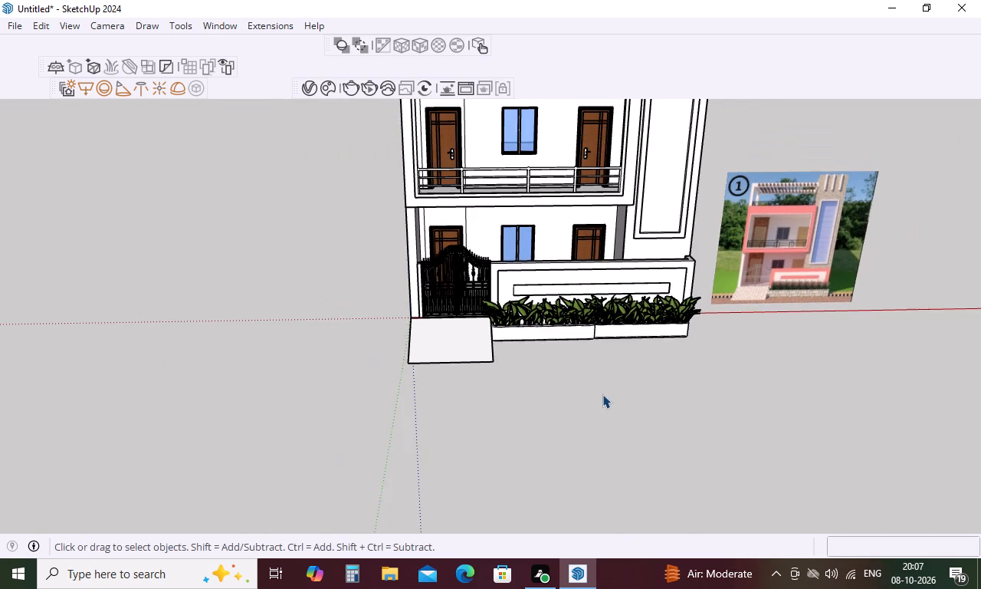
scroll(602, 394, down, 9)
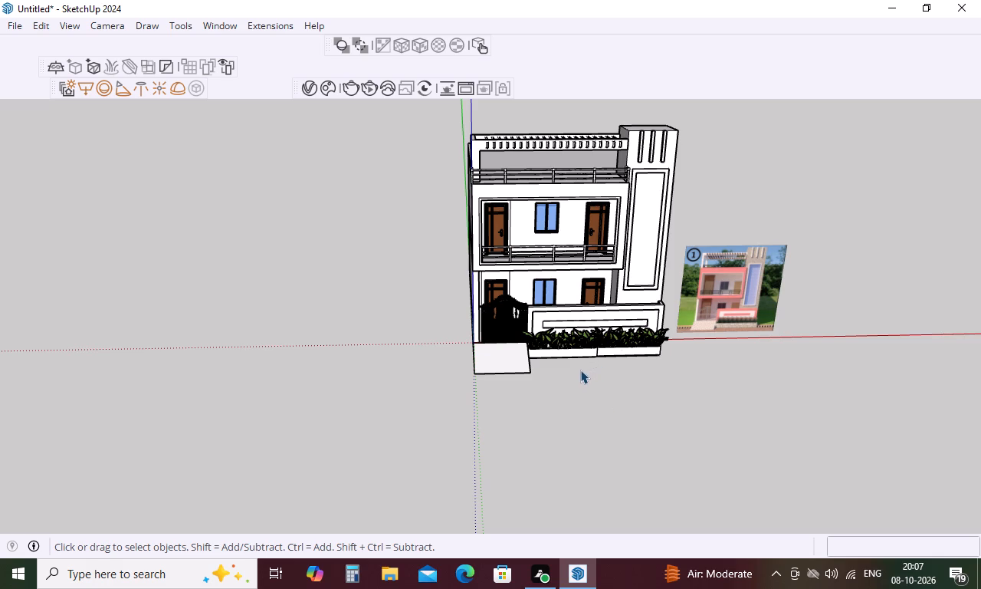
key(Escape)
Study the pink band in the reference image and choose the matching Color A02 from the Colors materials for painting.
key(b)
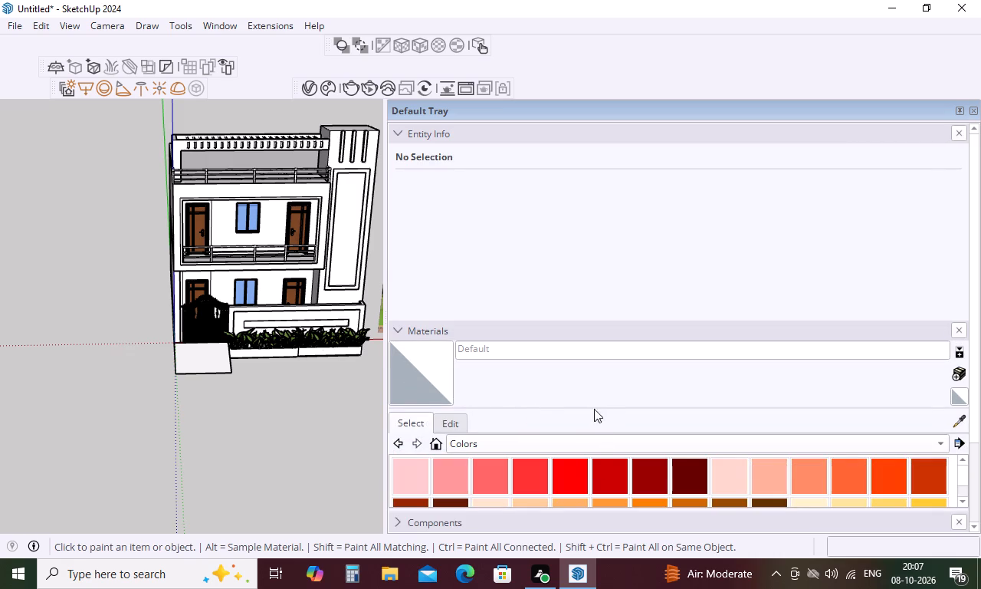
scroll(225, 311, down, 9)
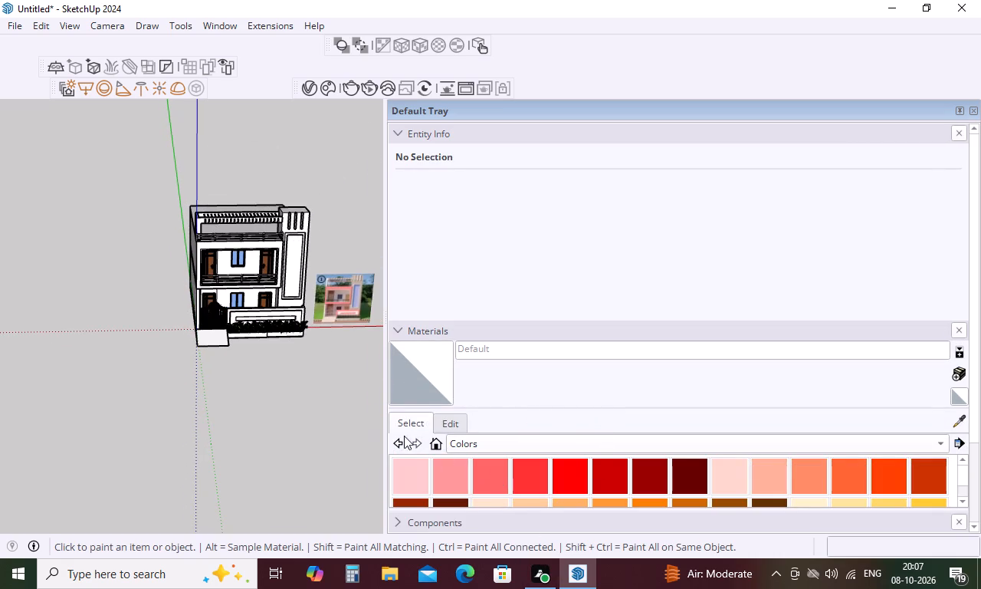
scroll(343, 269, up, 20)
scroll(343, 269, up, 8)
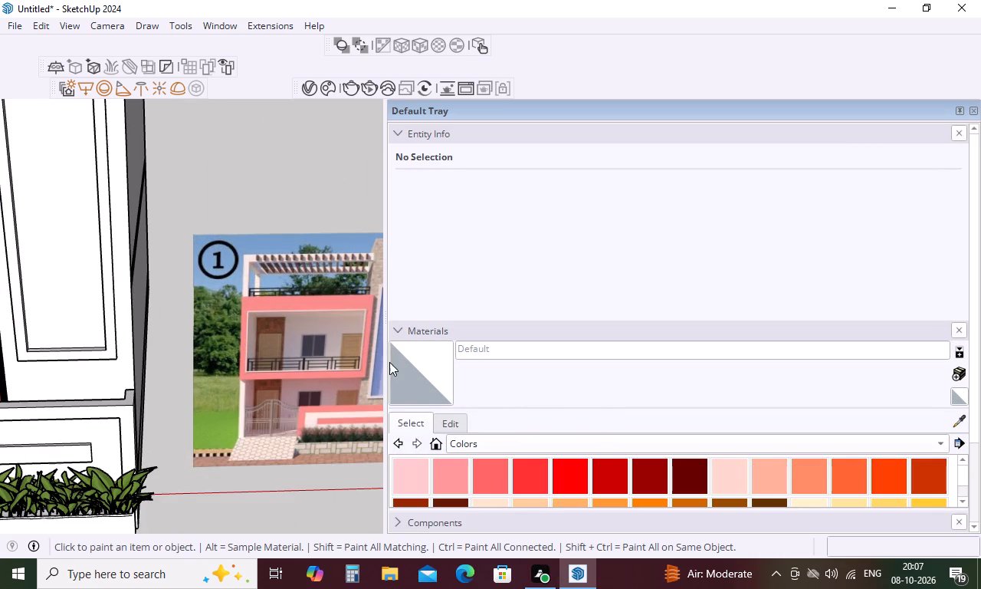
scroll(389, 362, up, 6)
scroll(352, 312, up, 12)
scroll(365, 292, down, 5)
scroll(330, 260, up, 2)
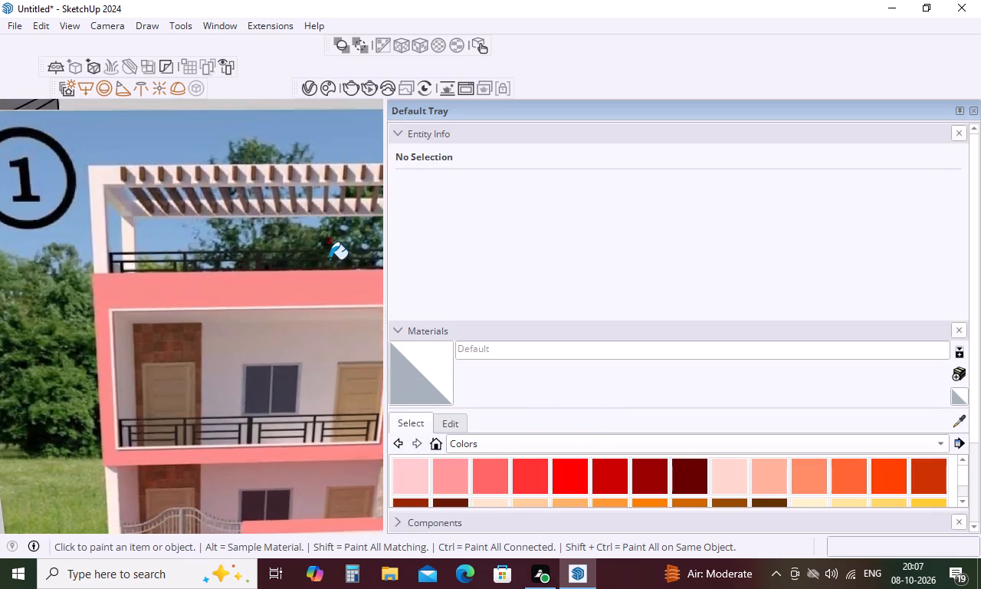
scroll(330, 259, up, 19)
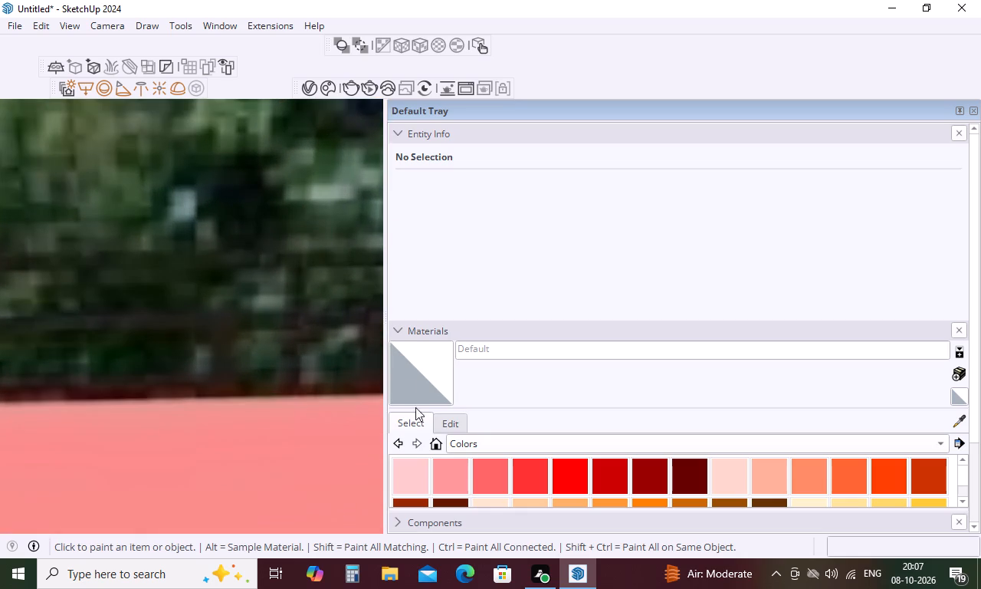
click(442, 482)
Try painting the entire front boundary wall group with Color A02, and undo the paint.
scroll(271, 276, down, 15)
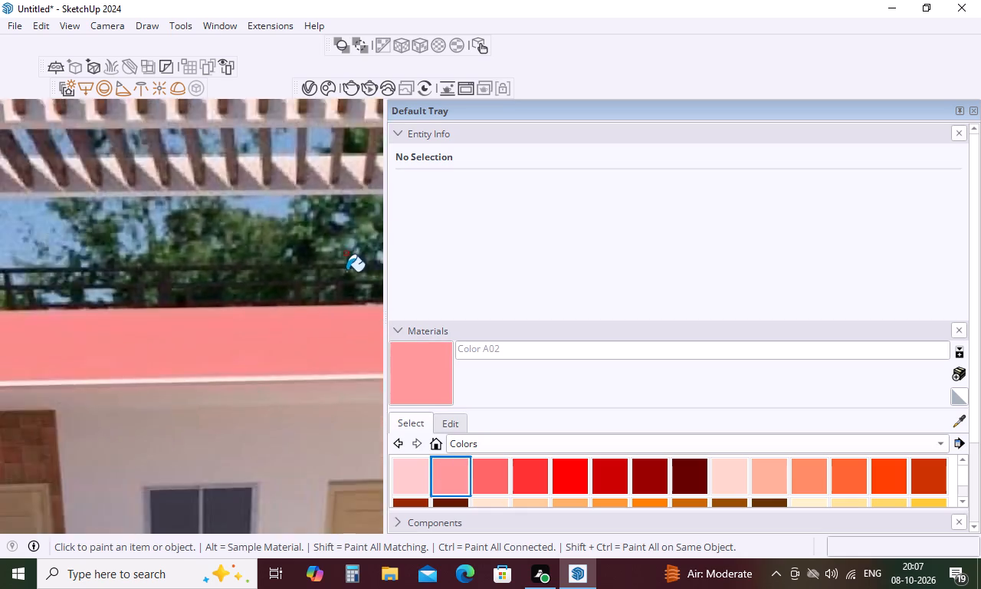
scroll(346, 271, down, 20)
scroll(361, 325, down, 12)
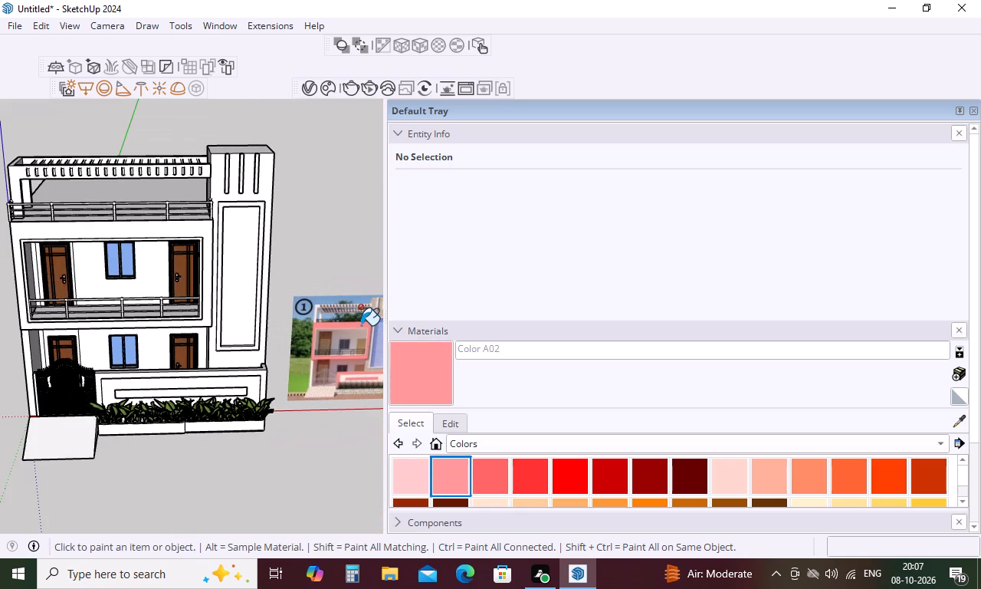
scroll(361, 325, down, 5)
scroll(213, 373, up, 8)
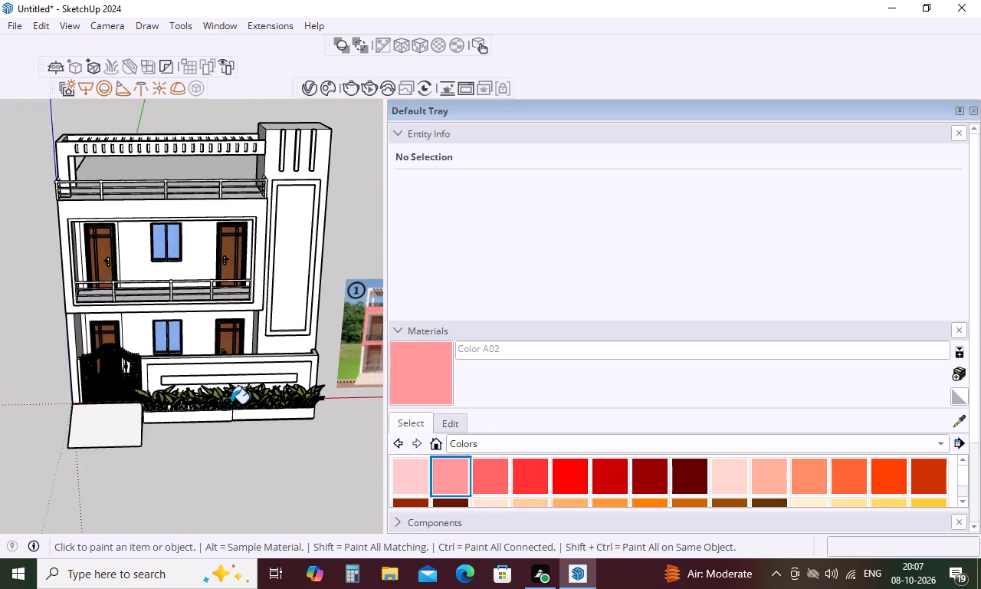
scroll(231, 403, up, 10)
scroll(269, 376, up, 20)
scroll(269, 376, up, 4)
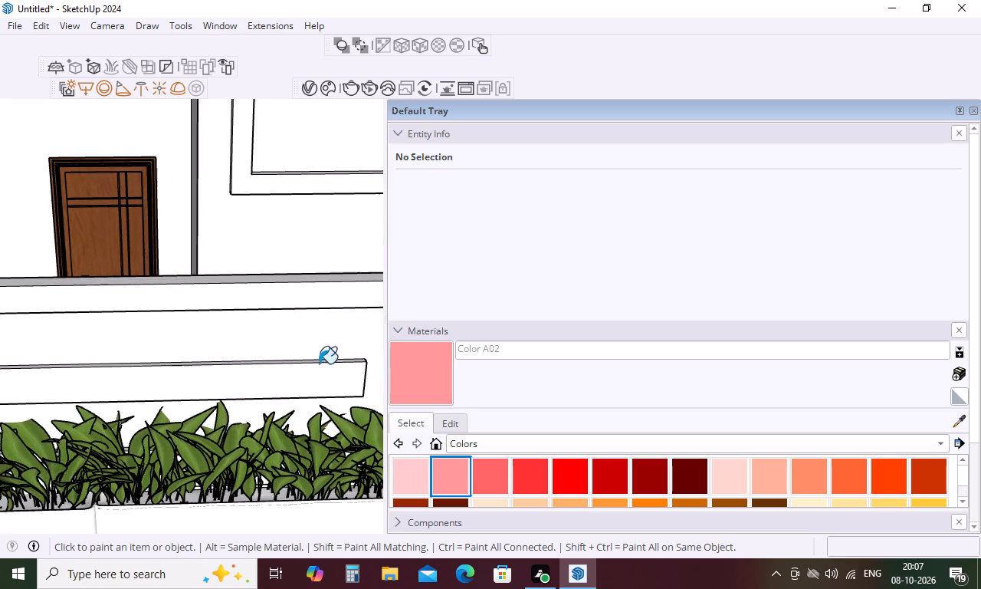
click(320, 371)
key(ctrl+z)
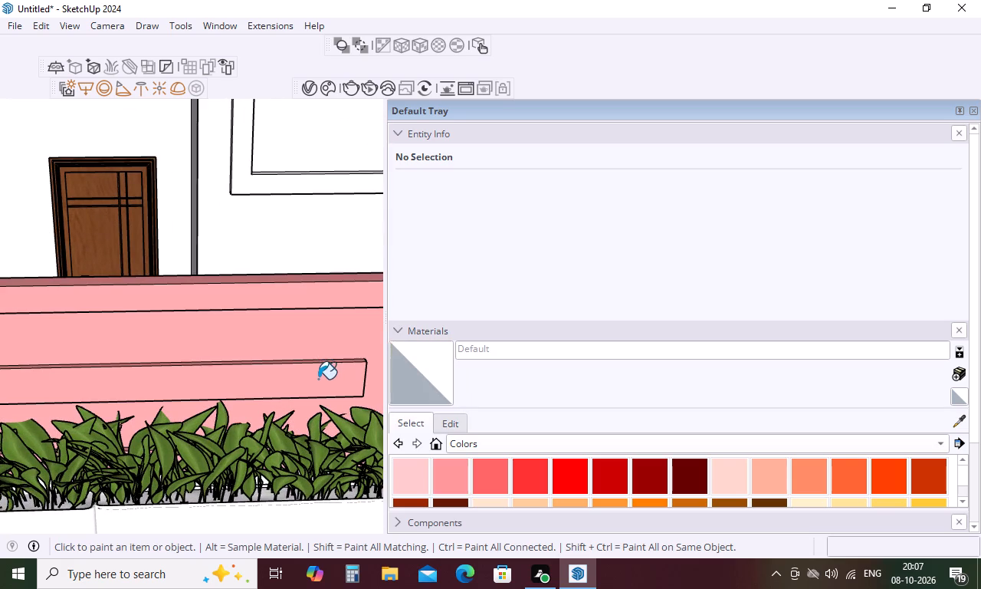
Open the boundary wall group for editing and paint the front and top faces of its raised horizontal strip with Color A02.
key(space)
double_click(298, 343)
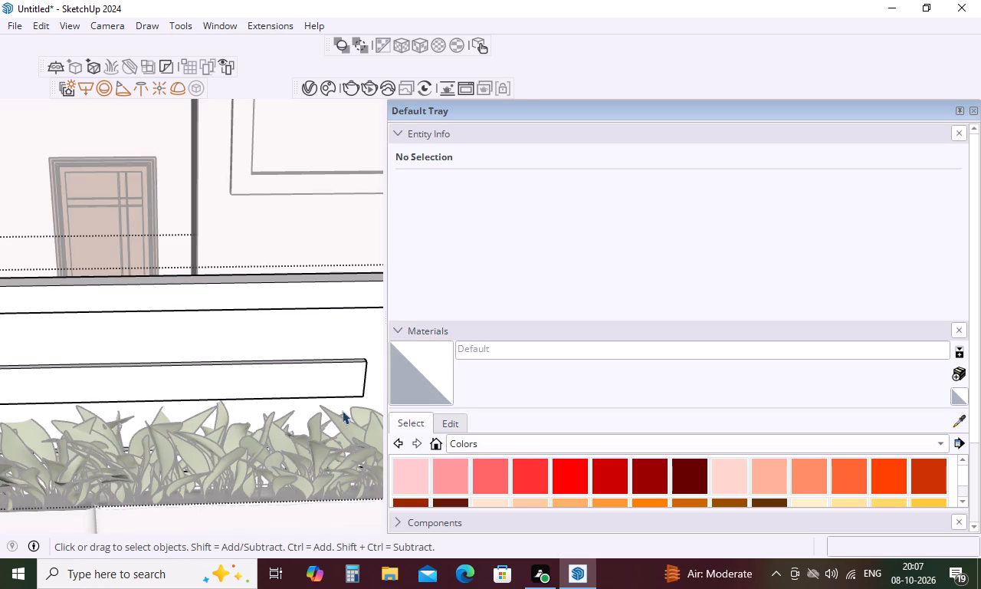
click(449, 481)
click(281, 372)
scroll(289, 370, up, 2)
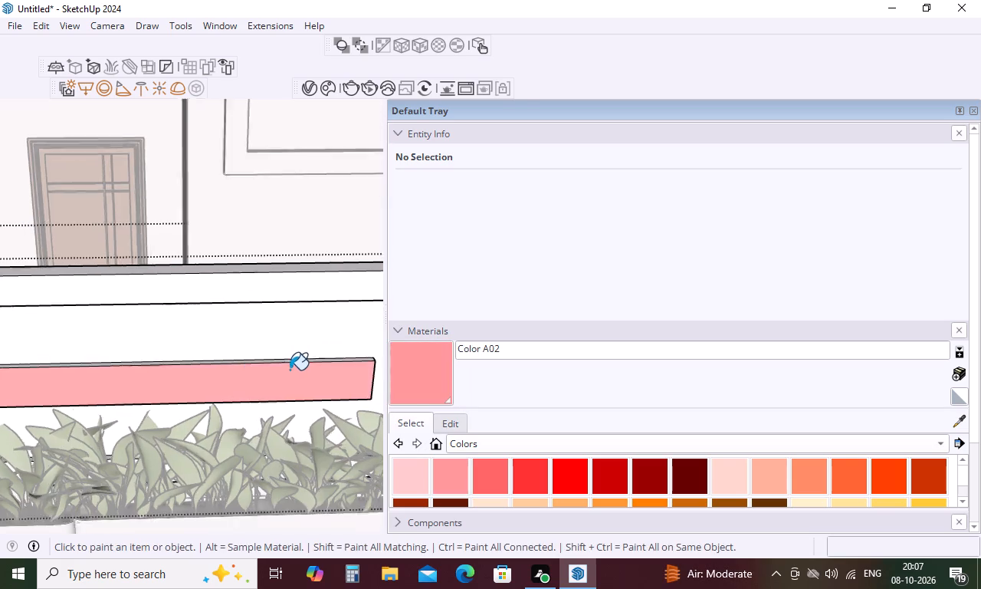
scroll(290, 370, up, 9)
click(325, 357)
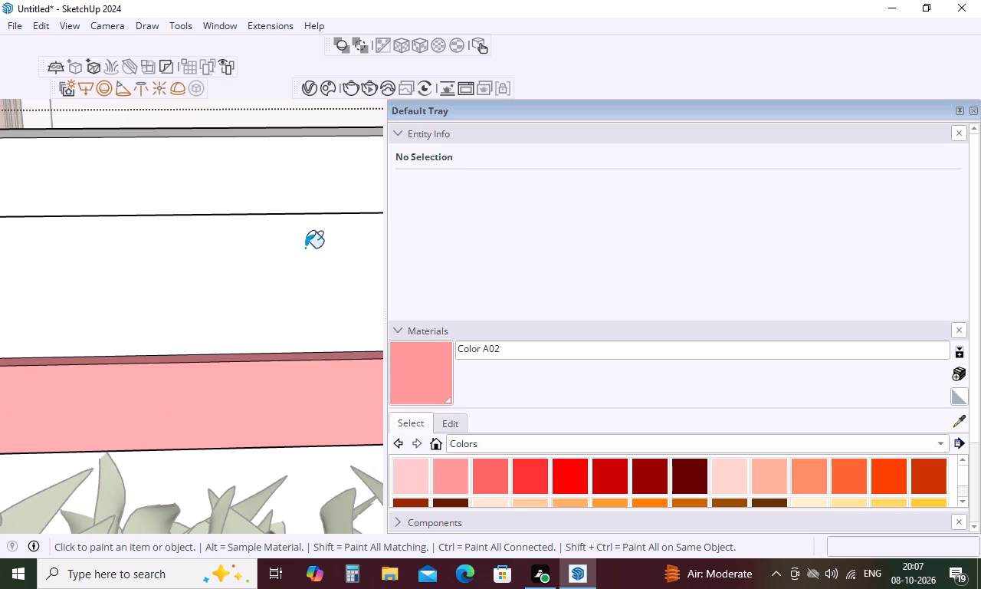
Paint the boundary wall's front frame border and its top face with Color A02, leaving the recessed panel white.
click(321, 179)
scroll(281, 242, down, 17)
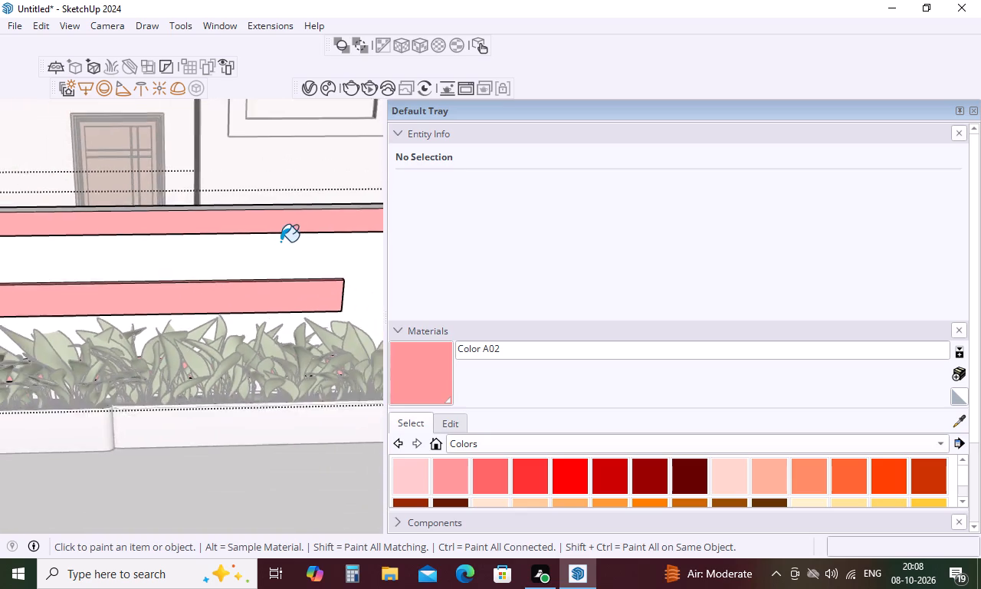
scroll(281, 242, down, 20)
scroll(281, 242, down, 11)
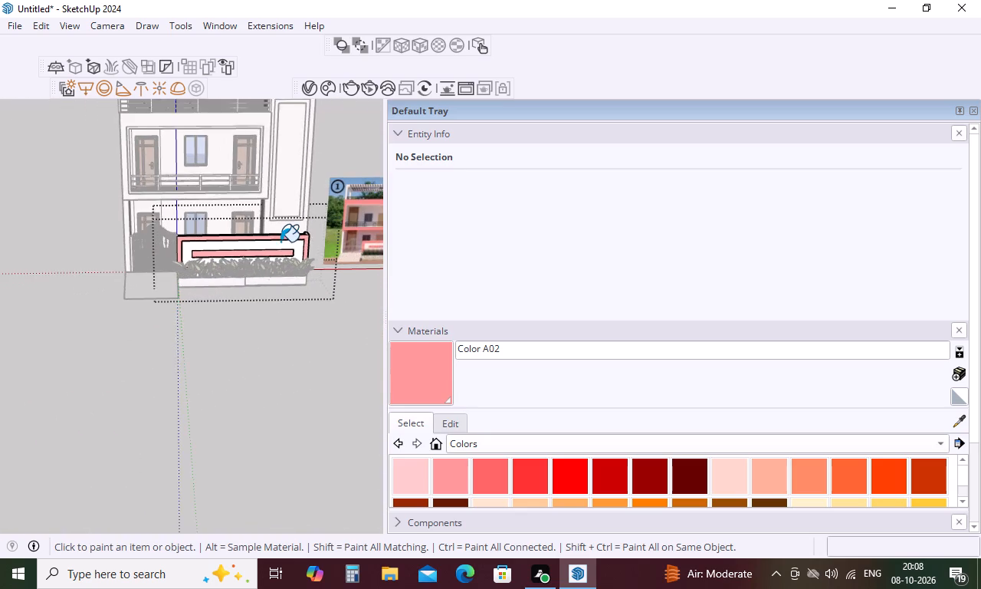
scroll(281, 242, down, 5)
scroll(298, 212, up, 7)
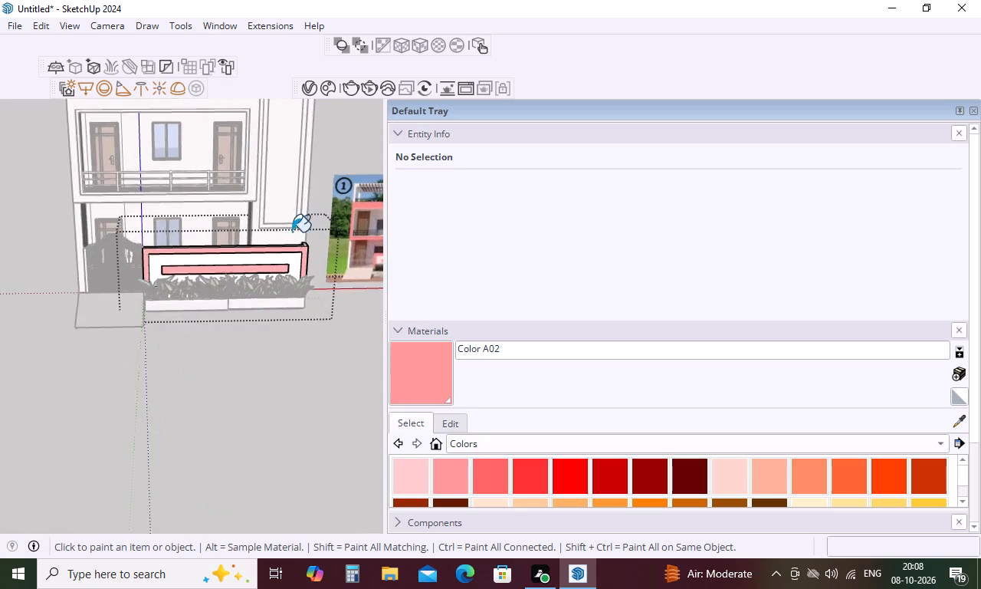
scroll(292, 232, up, 20)
scroll(292, 232, up, 14)
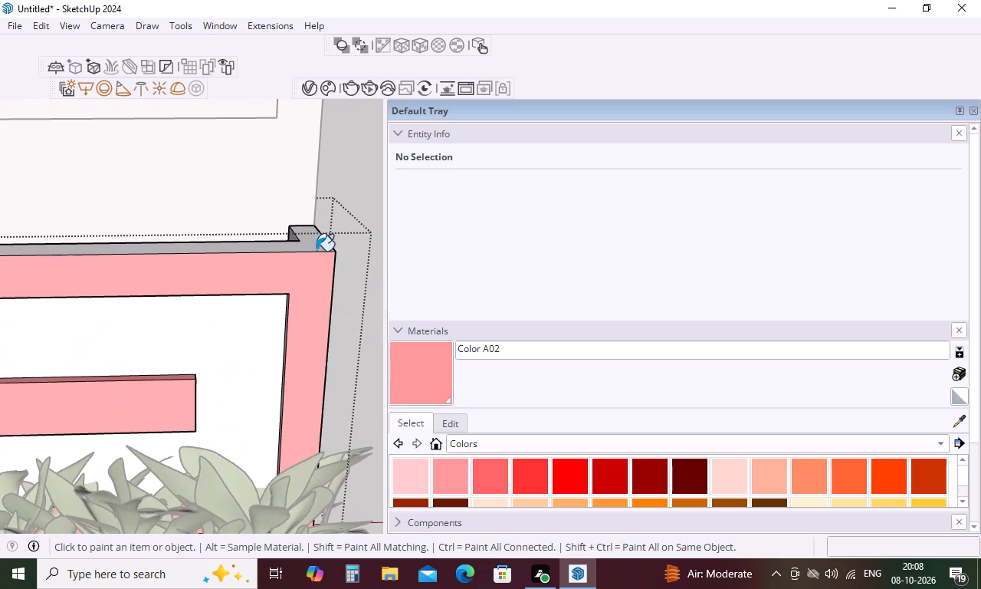
click(323, 244)
scroll(317, 245, down, 11)
scroll(322, 243, down, 13)
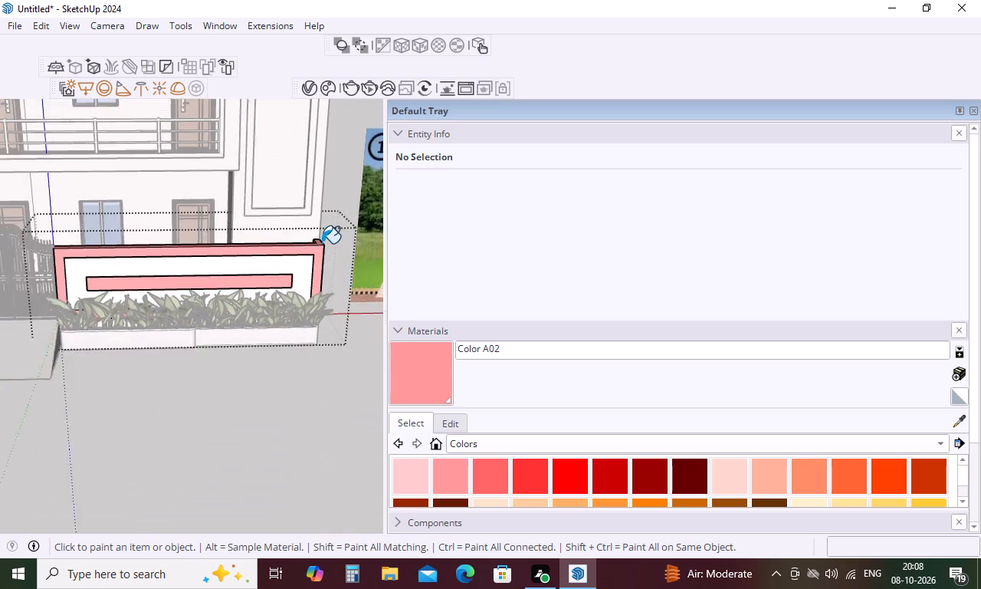
Open the first-floor balcony frame group for editing and paint the frame's front face with Color A02.
scroll(322, 243, down, 17)
key(space)
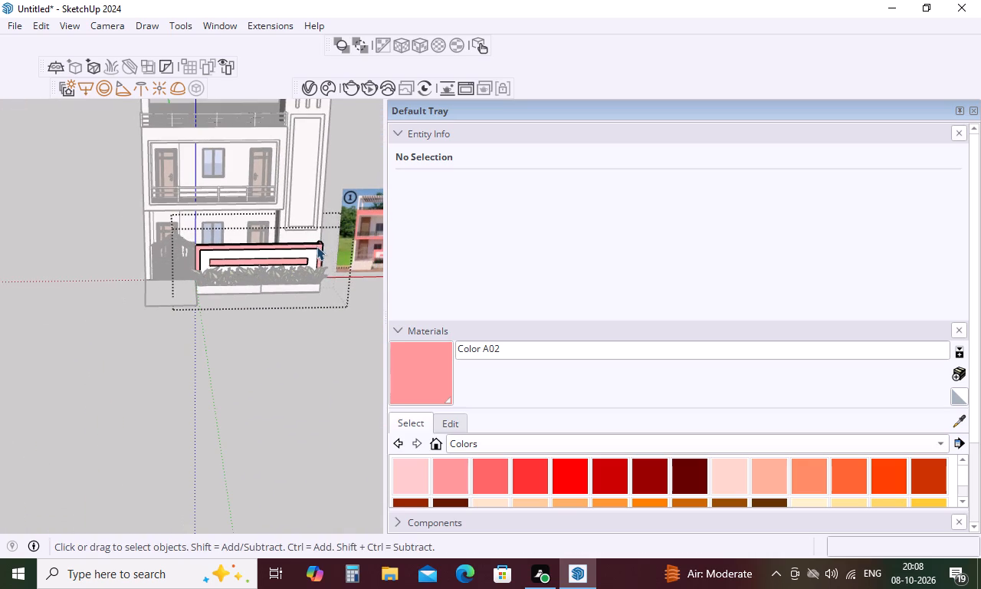
key(space)
click(265, 353)
double_click(277, 199)
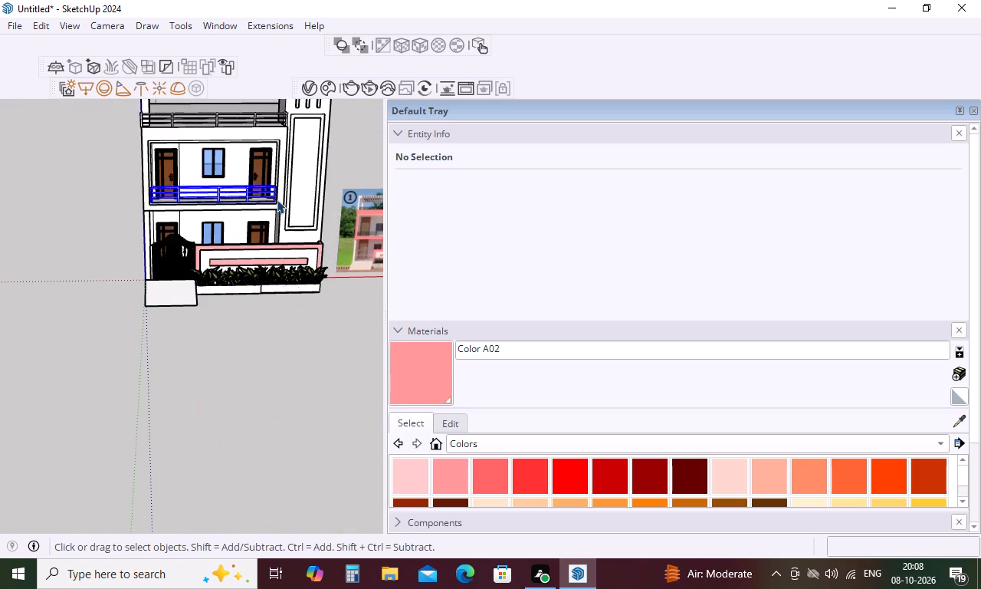
click(280, 197)
double_click(280, 197)
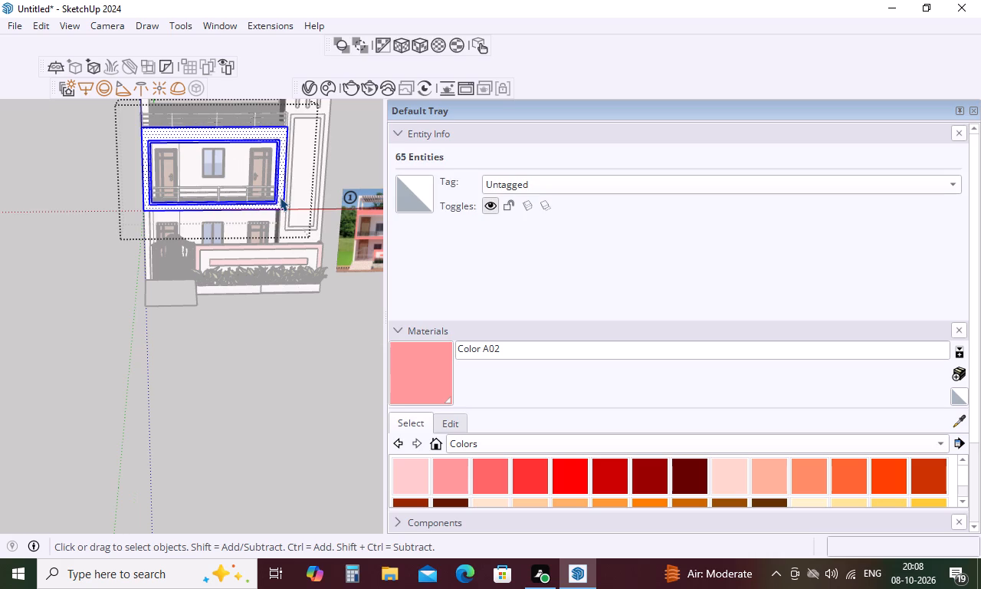
scroll(280, 197, up, 2)
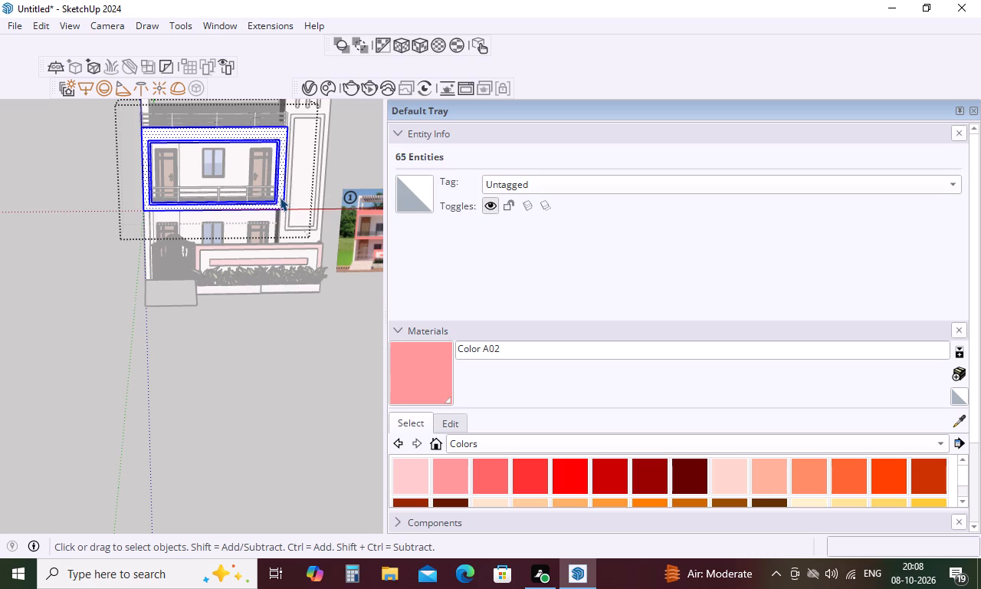
scroll(280, 197, up, 20)
click(281, 197)
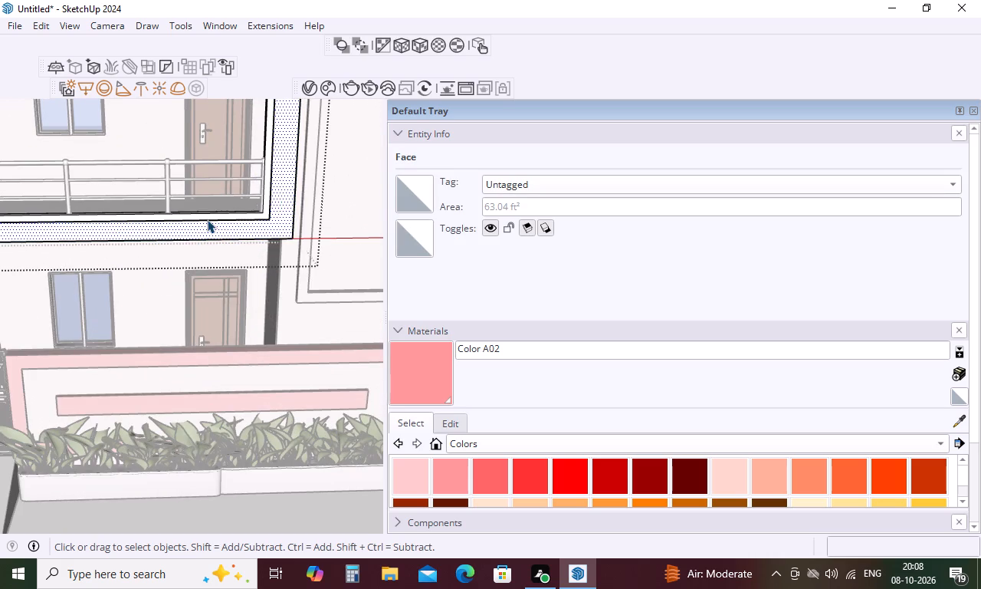
scroll(207, 219, down, 6)
click(443, 469)
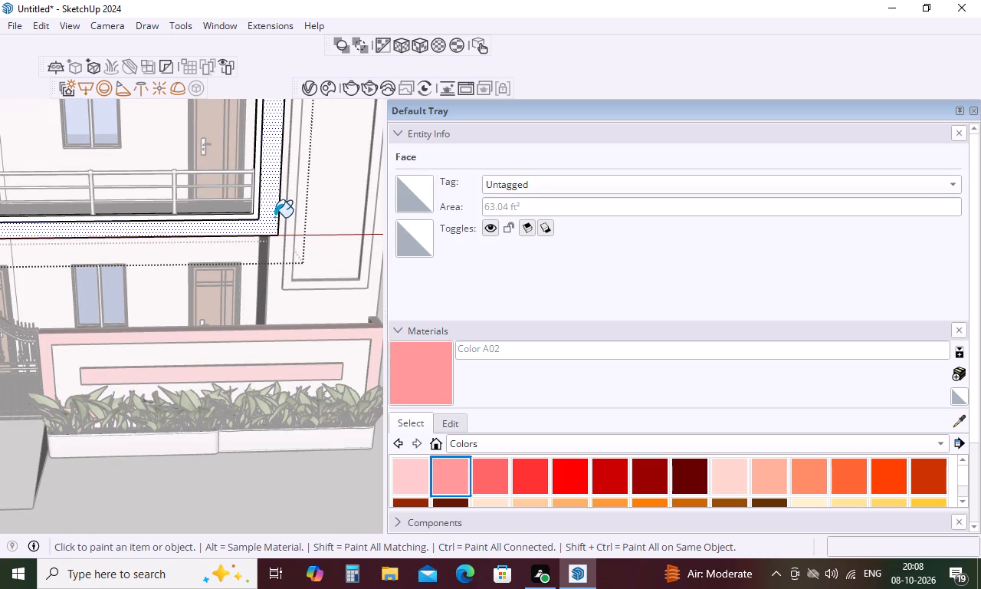
click(271, 212)
scroll(244, 331, down, 18)
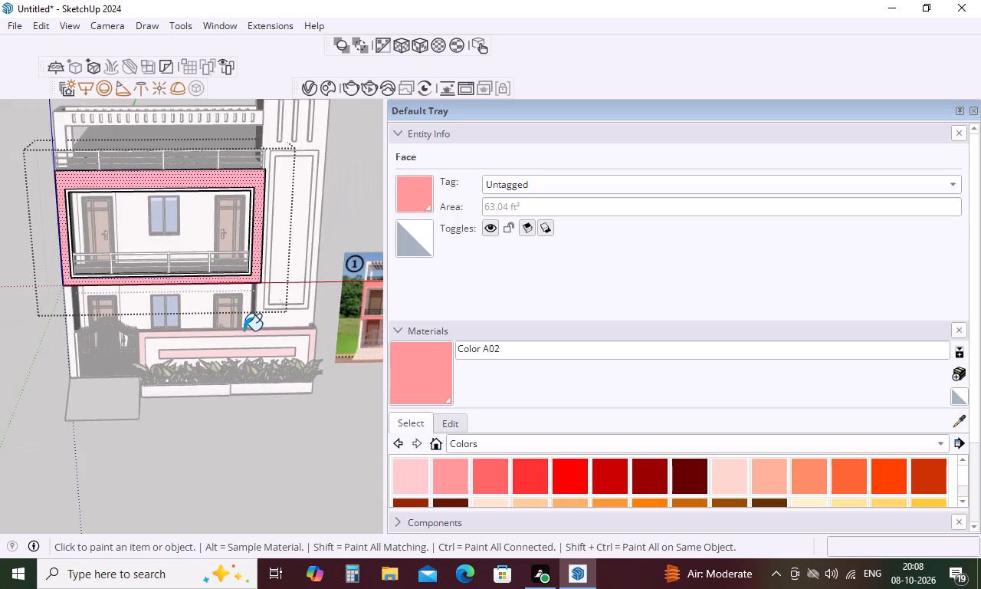
scroll(244, 331, down, 6)
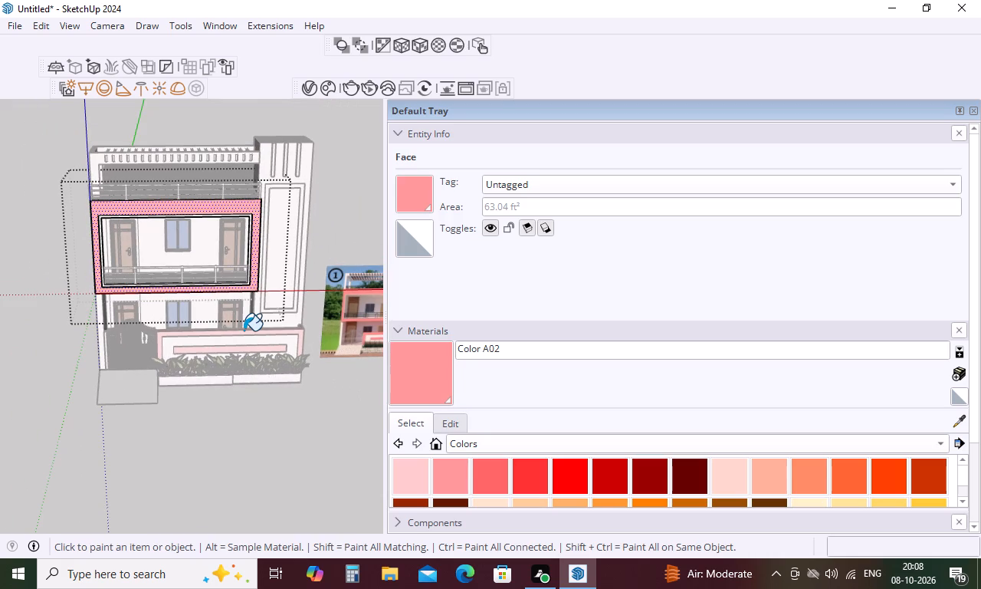
key(space)
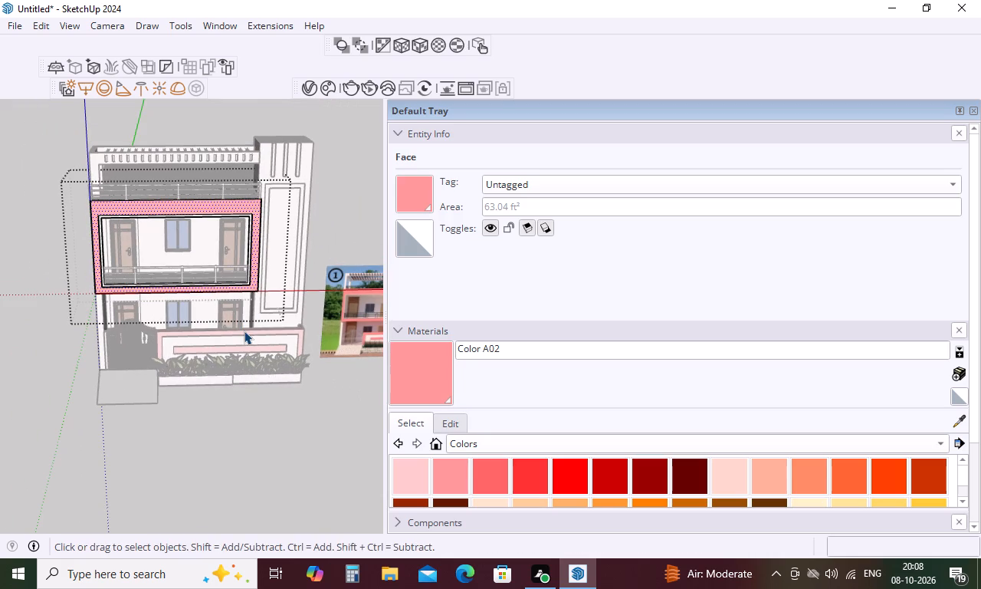
click(243, 451)
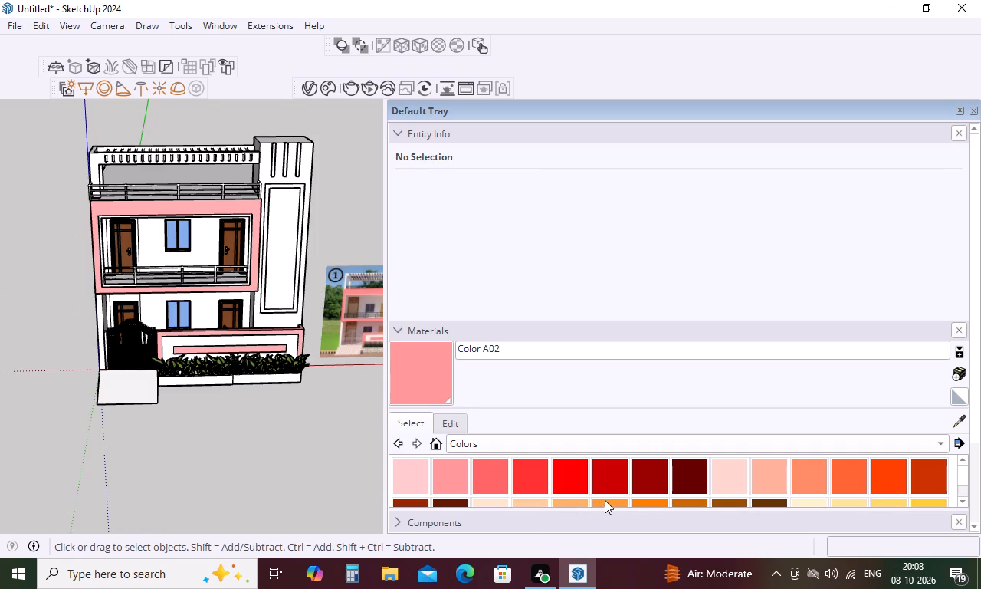
Choose Color A07 from the Colors materials and paint the first three rooftop pergola slats, starting from the end above the gate.
click(685, 475)
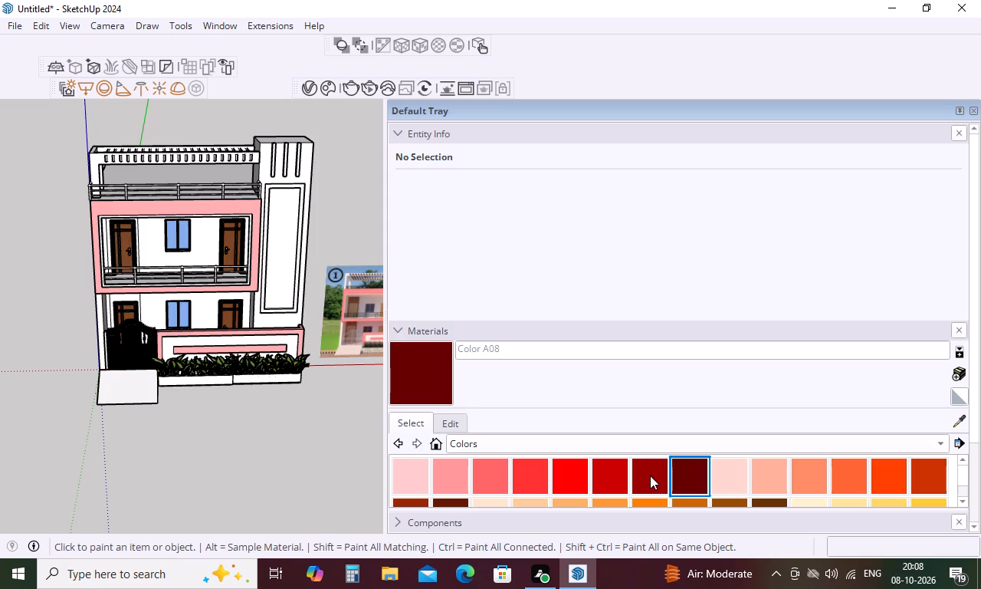
click(650, 475)
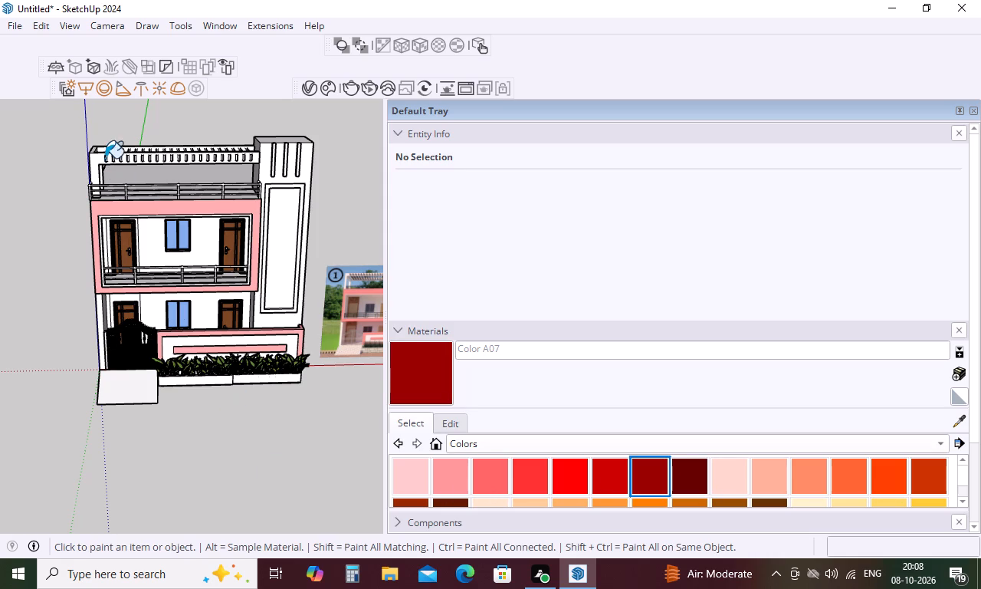
scroll(105, 151, up, 20)
scroll(105, 151, up, 11)
click(95, 196)
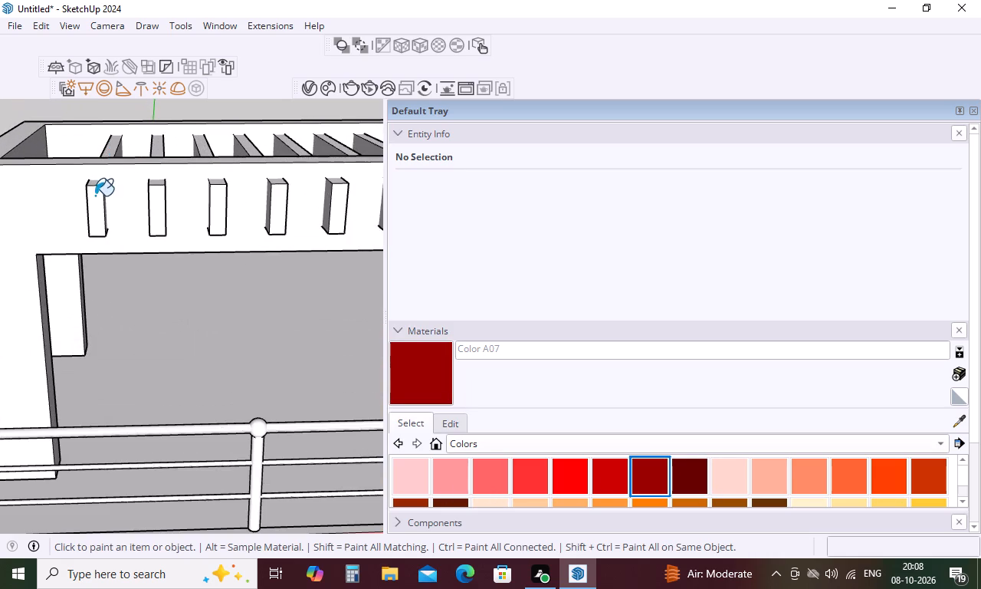
scroll(129, 183, down, 20)
scroll(130, 181, down, 12)
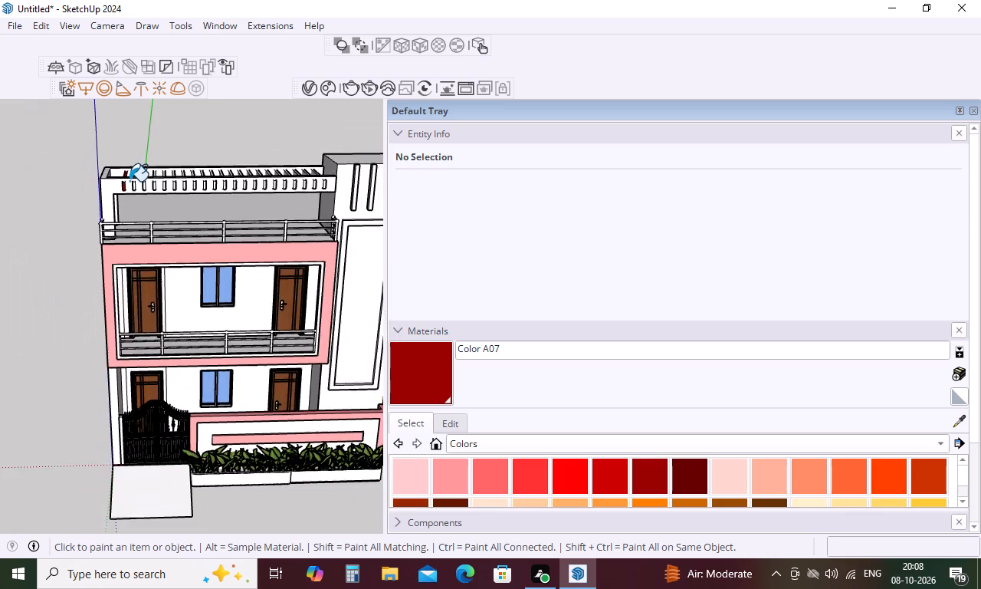
scroll(130, 181, down, 7)
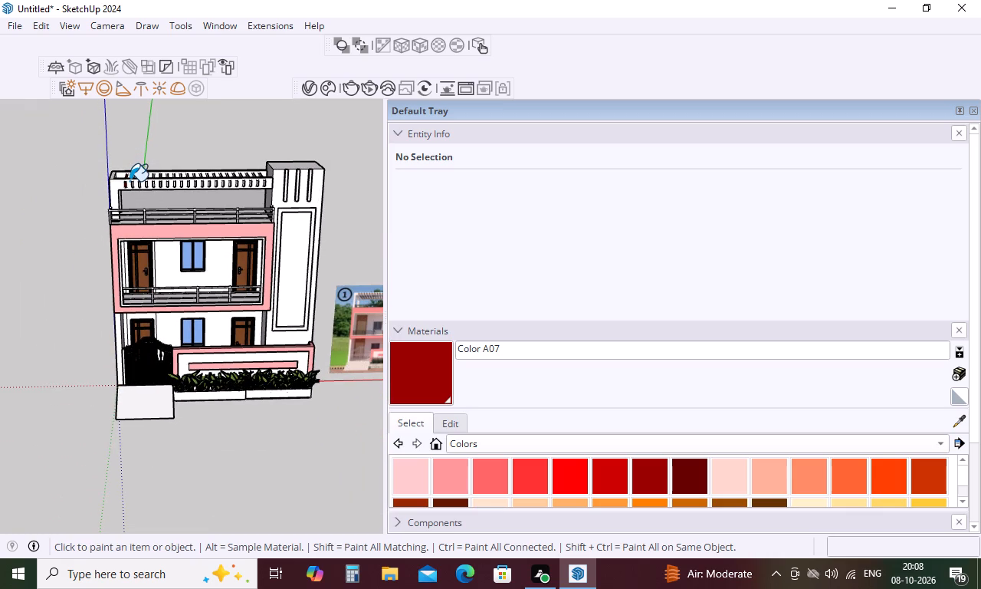
scroll(130, 181, down, 4)
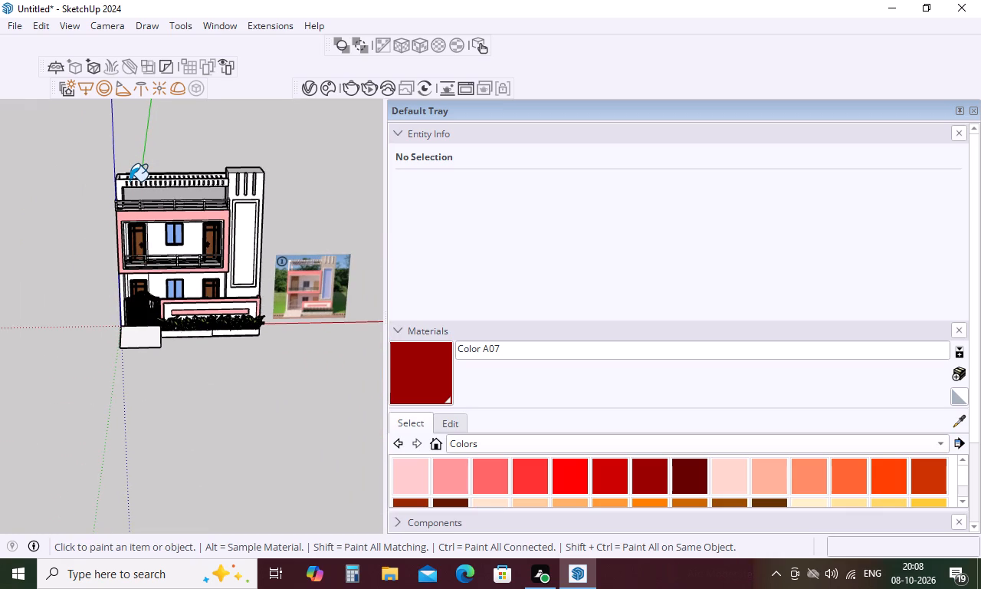
scroll(130, 181, up, 20)
scroll(130, 181, up, 10)
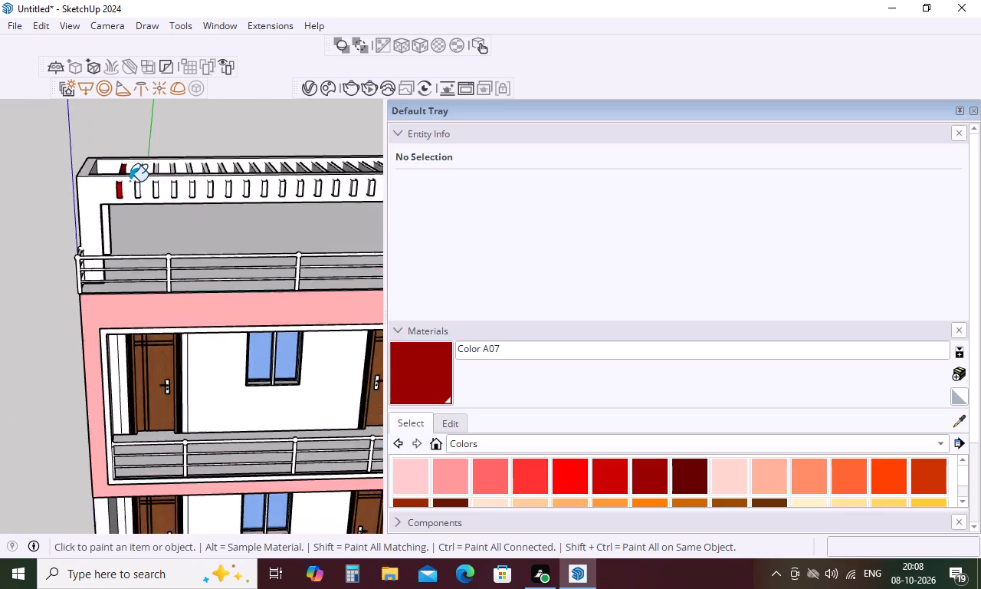
scroll(130, 181, up, 13)
click(164, 196)
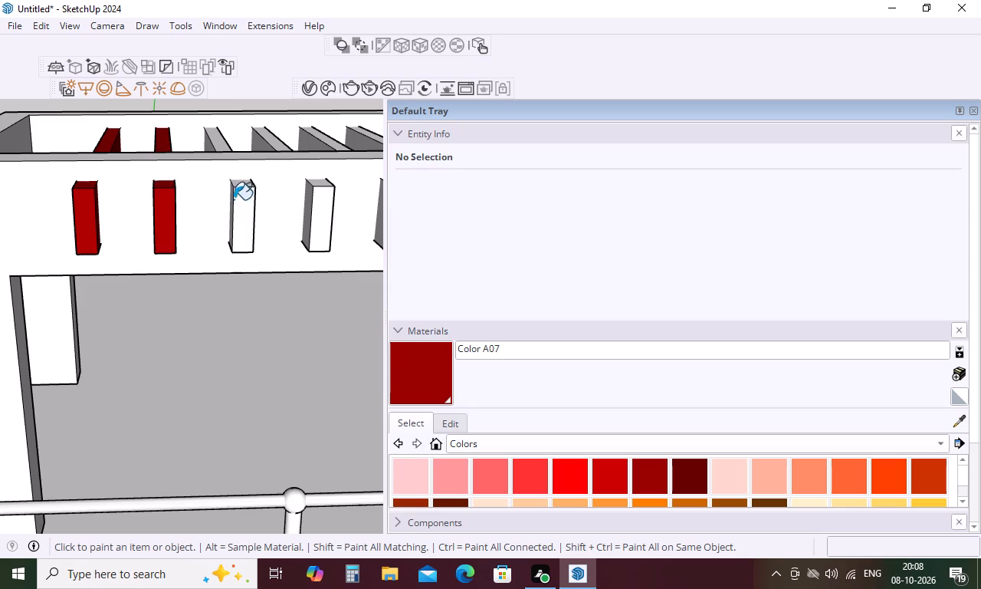
click(244, 199)
Paint the next six rooftop pergola slats with Color A07, continuing towards the tall side tower.
scroll(151, 176, down, 18)
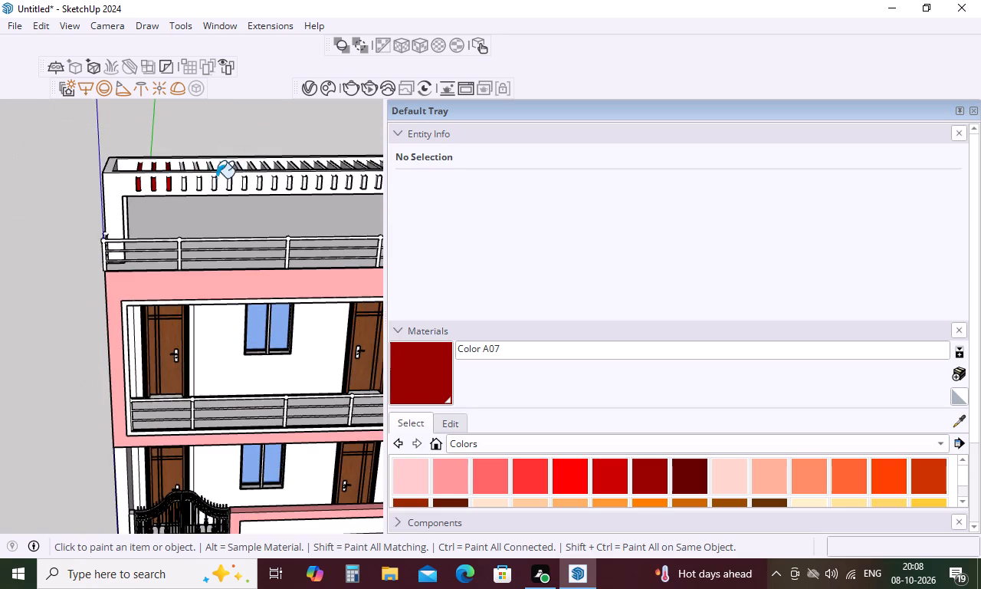
scroll(210, 179, up, 18)
click(91, 180)
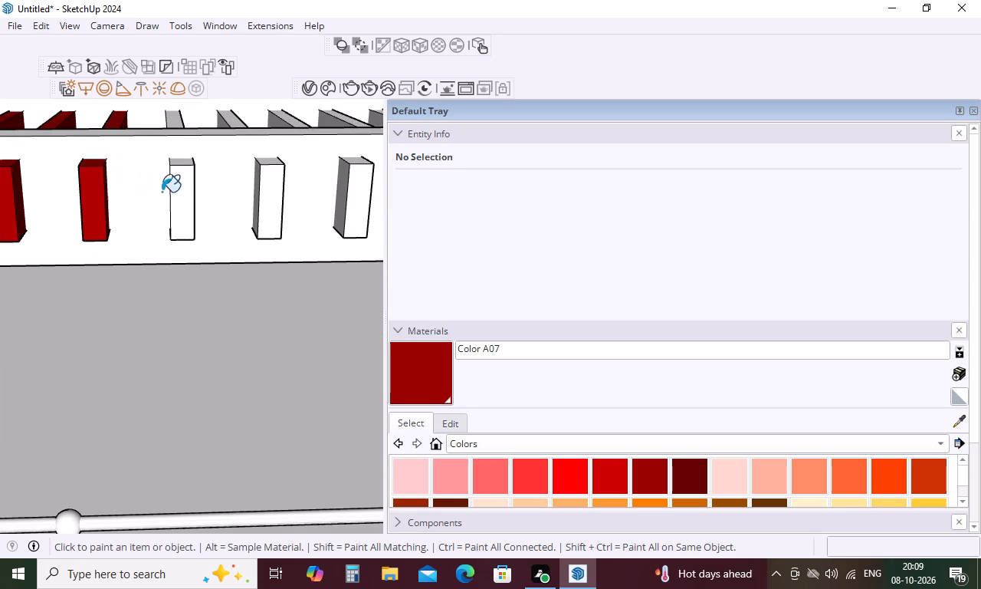
click(179, 189)
click(269, 171)
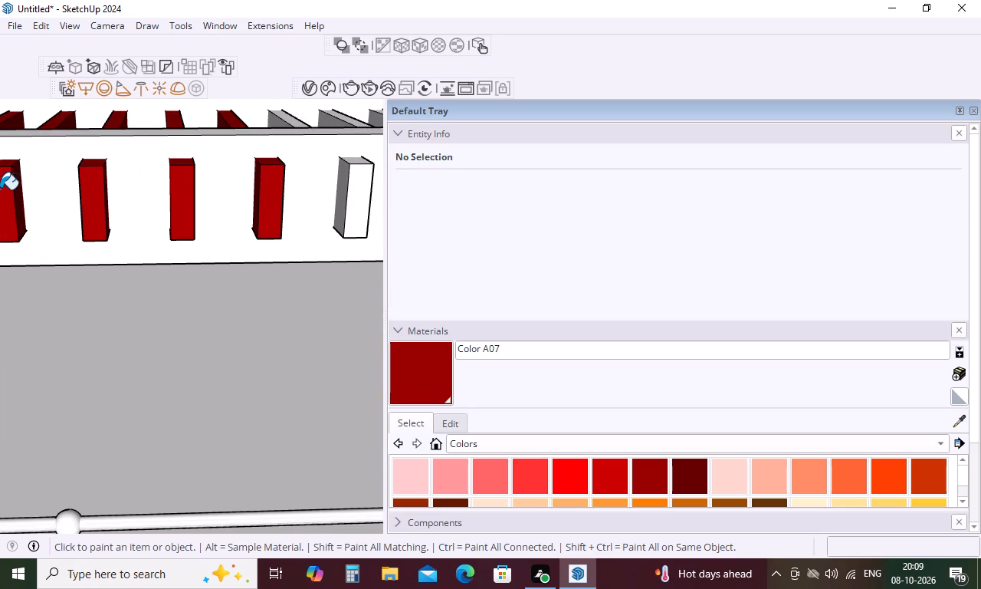
scroll(0, 178, down, 17)
scroll(93, 165, up, 7)
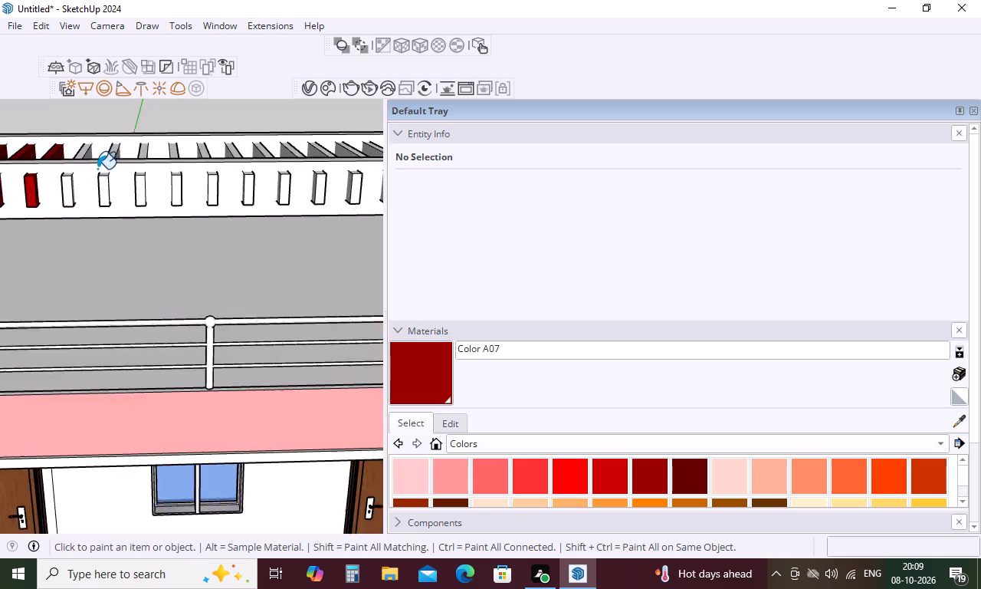
scroll(97, 169, up, 4)
click(48, 187)
click(102, 189)
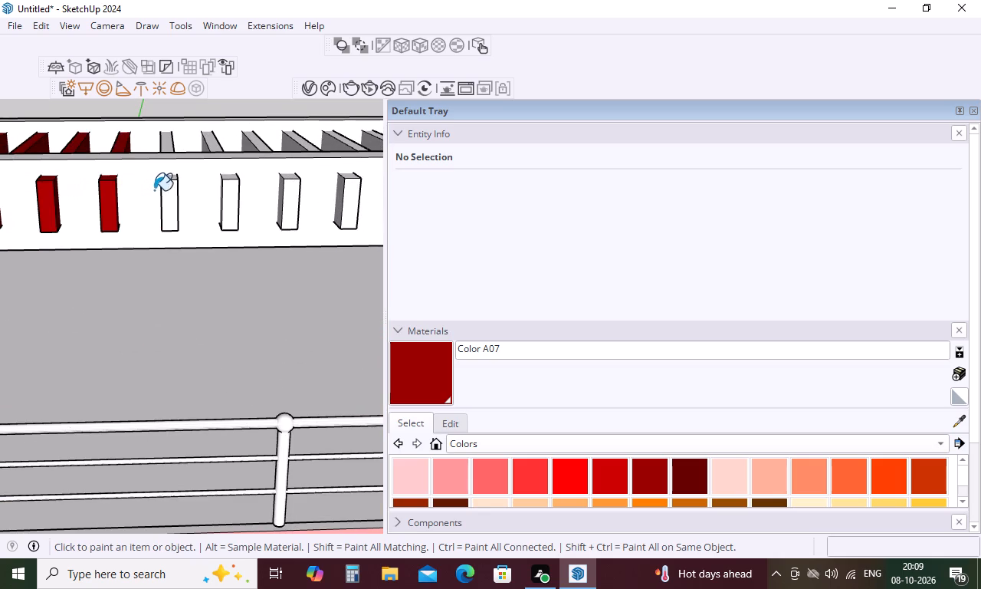
click(164, 190)
Paint seven more pergola slats towards the tower with Color A07, keeping the surrounding pergola frame white.
scroll(122, 204, down, 16)
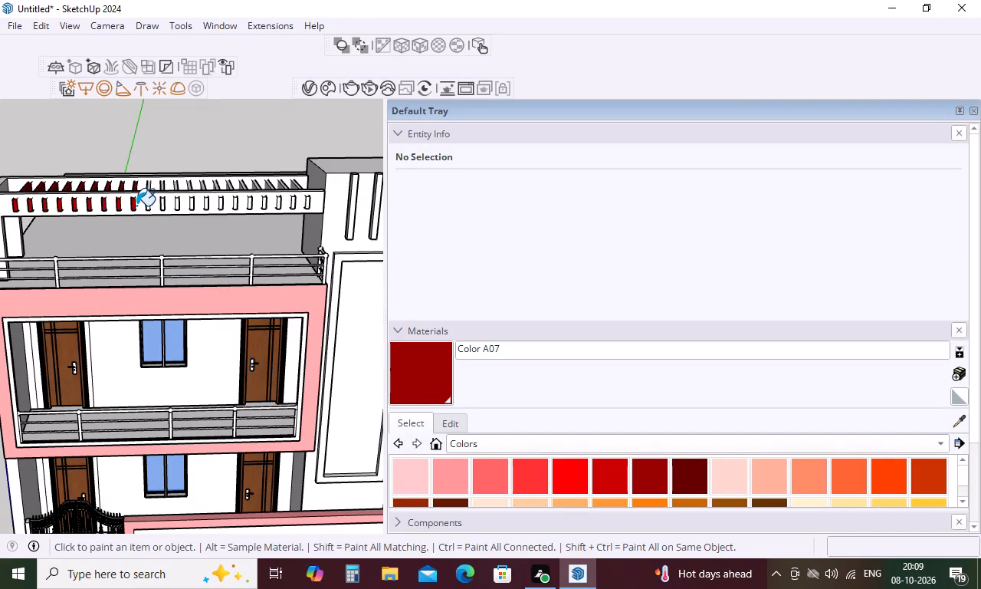
scroll(178, 206, up, 10)
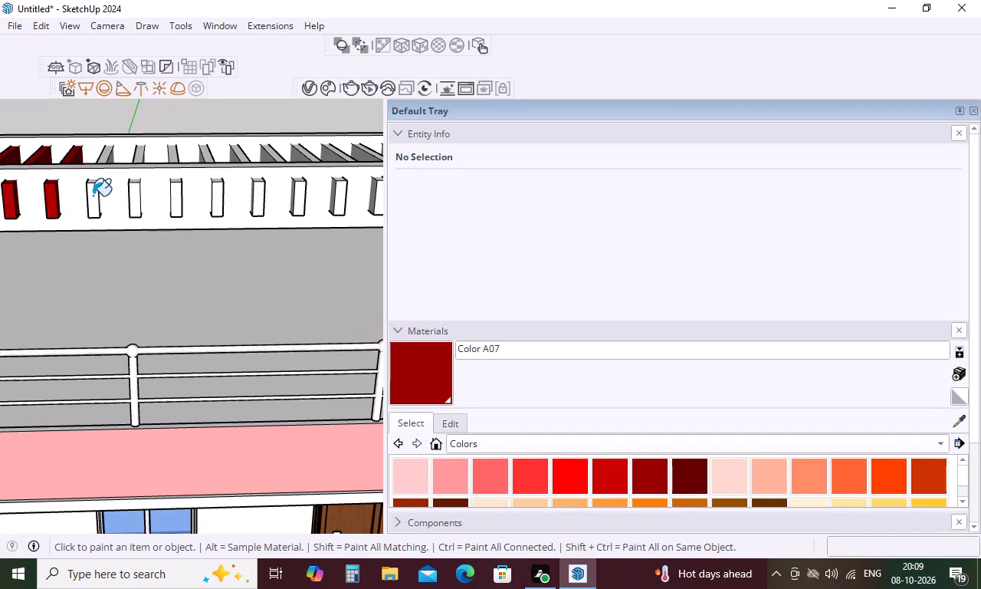
click(93, 196)
click(135, 200)
click(169, 196)
click(215, 192)
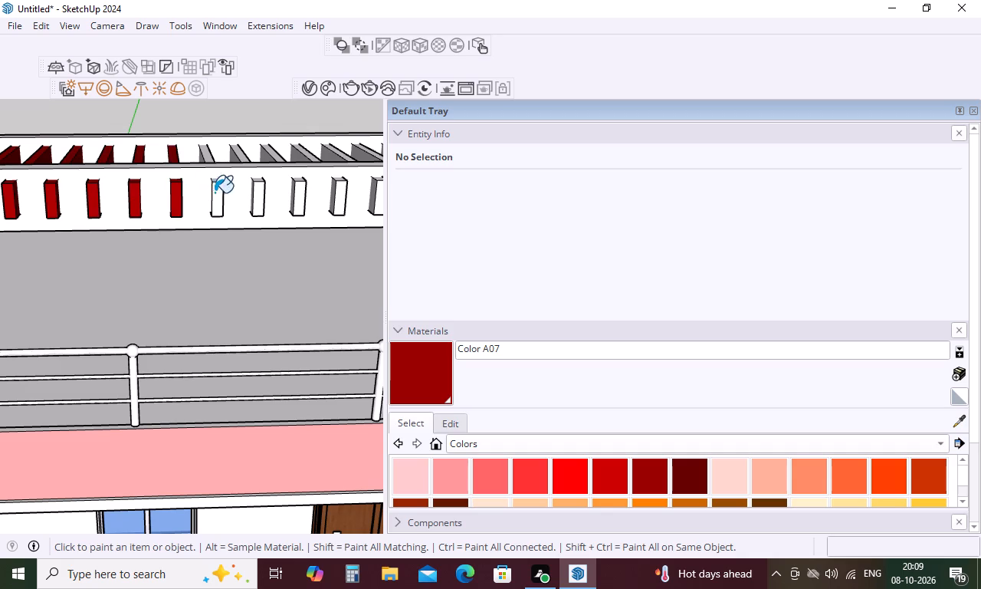
click(261, 190)
click(310, 191)
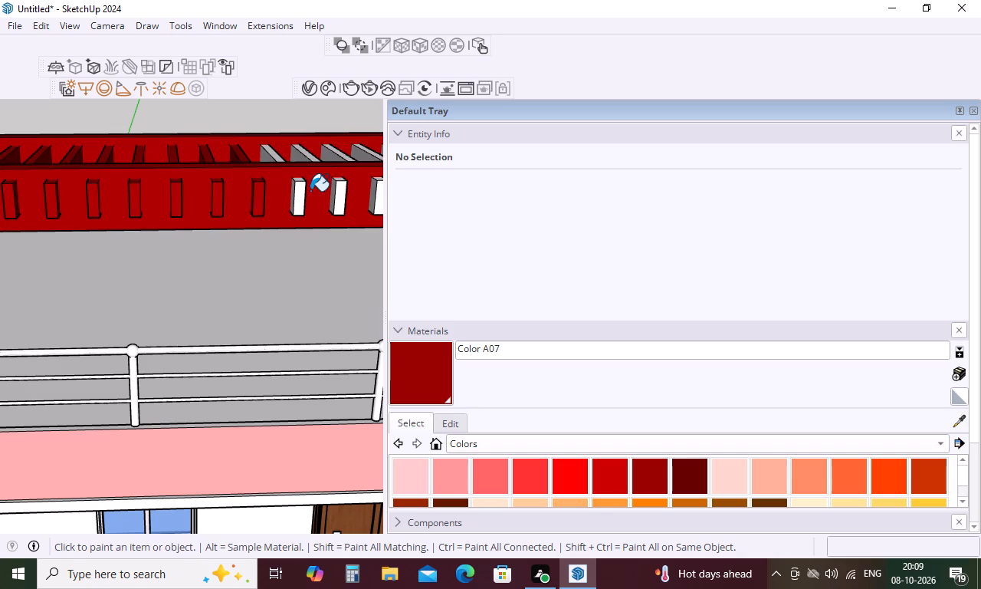
key(ctrl+z)
click(300, 196)
click(339, 192)
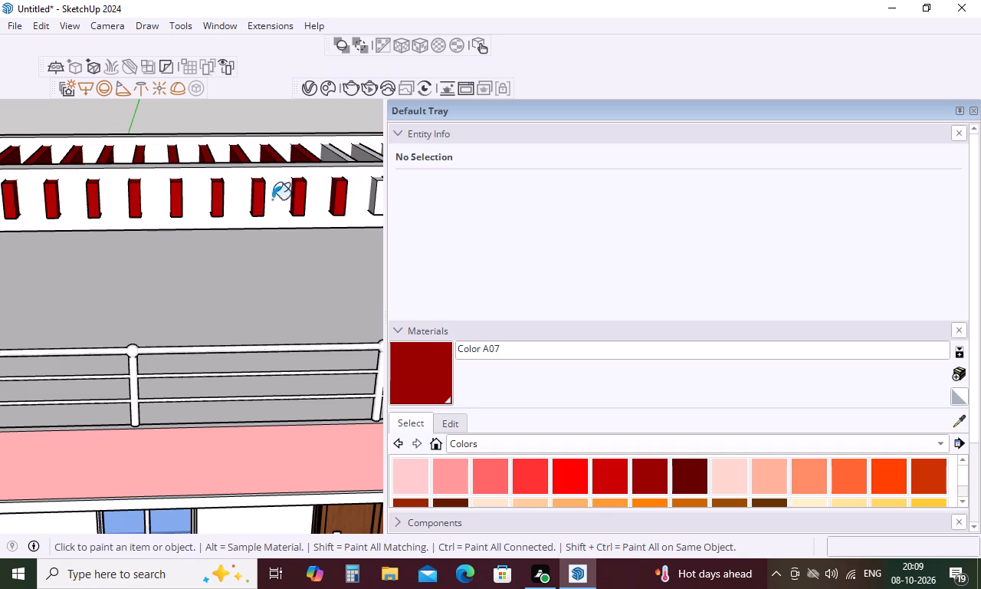
Paint the last five pergola slats beside the tower with Color A07.
scroll(144, 166, down, 11)
scroll(312, 176, up, 11)
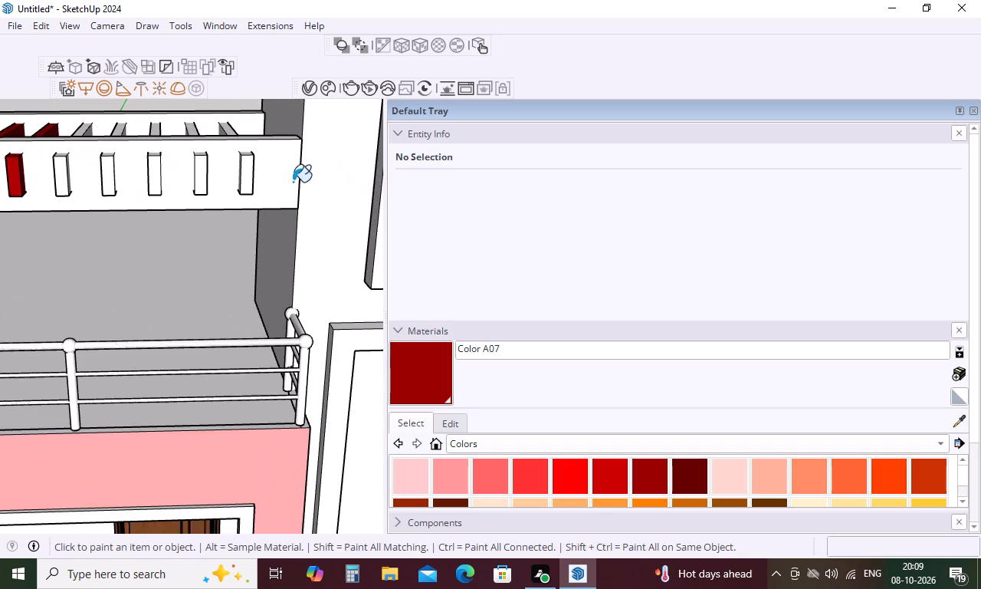
click(65, 169)
click(107, 166)
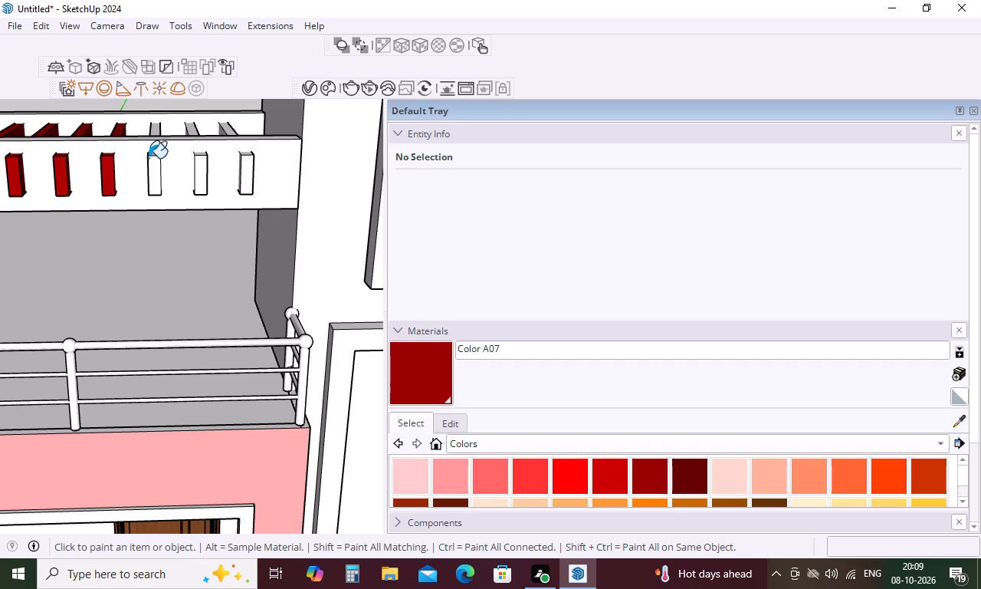
click(150, 158)
click(197, 163)
click(244, 166)
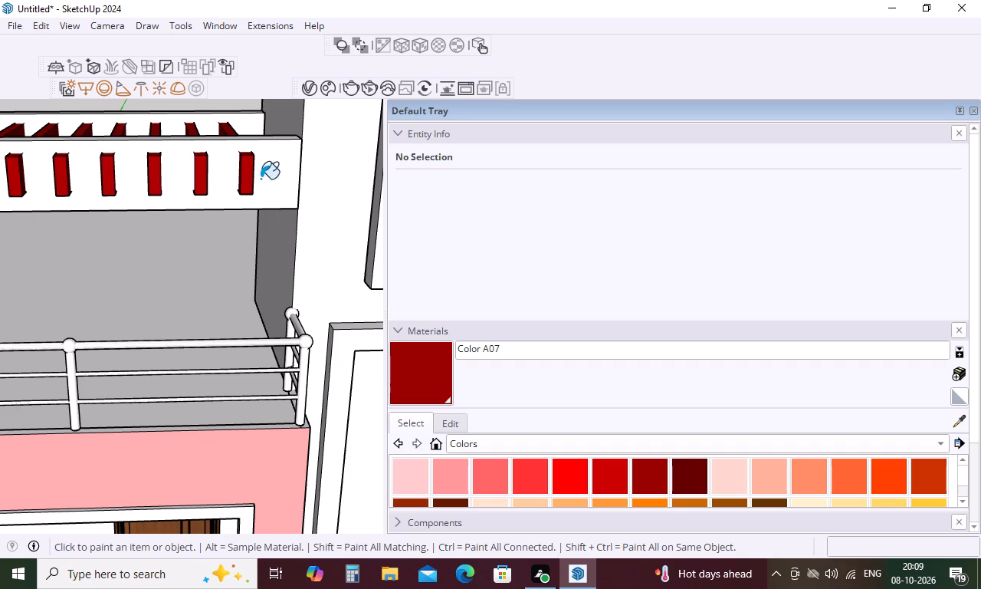
key(space)
Open the upper-floor door above the gate for editing down to its leaf faces and select the large panel.
scroll(244, 177, down, 18)
scroll(249, 170, down, 4)
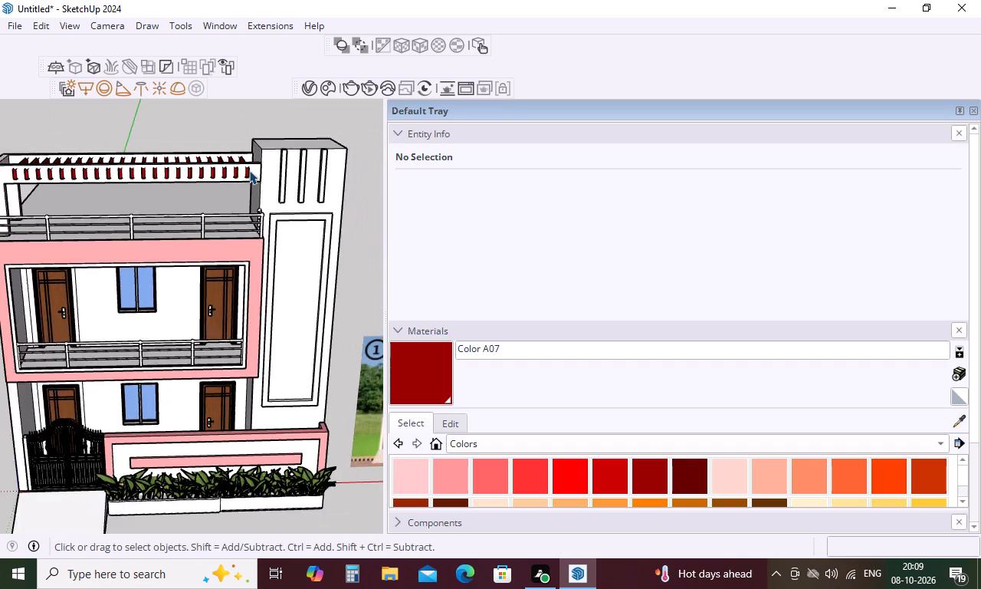
scroll(249, 170, down, 7)
scroll(212, 296, down, 4)
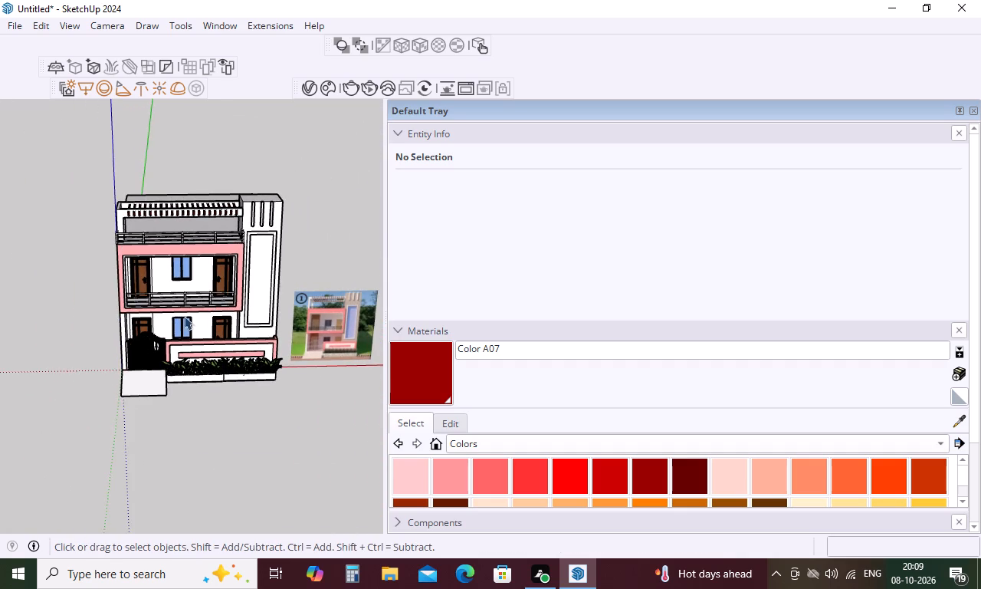
middle_drag(179, 320, 198, 229)
scroll(107, 282, up, 18)
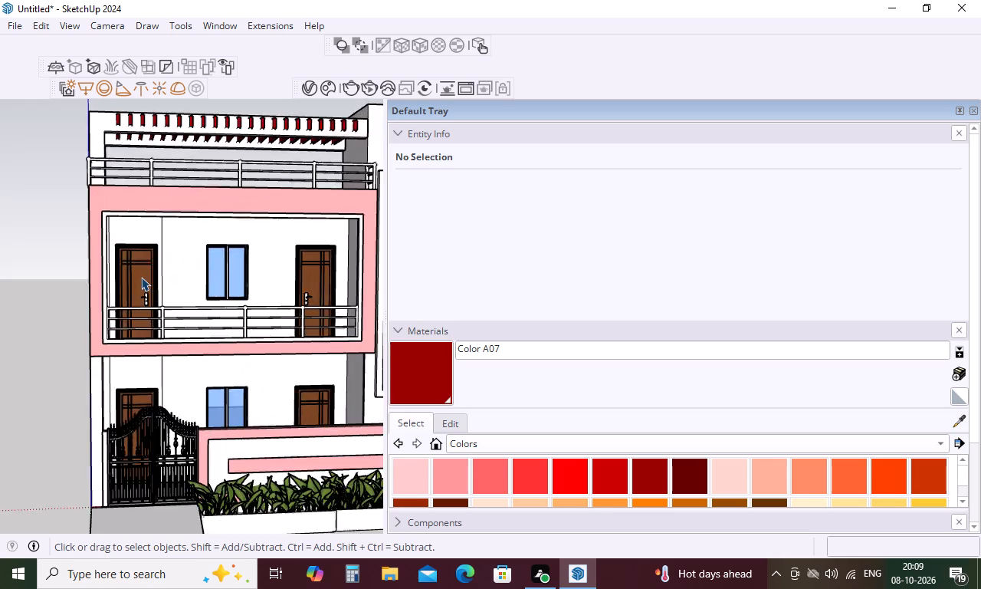
scroll(141, 277, up, 17)
double_click(145, 268)
click(145, 268)
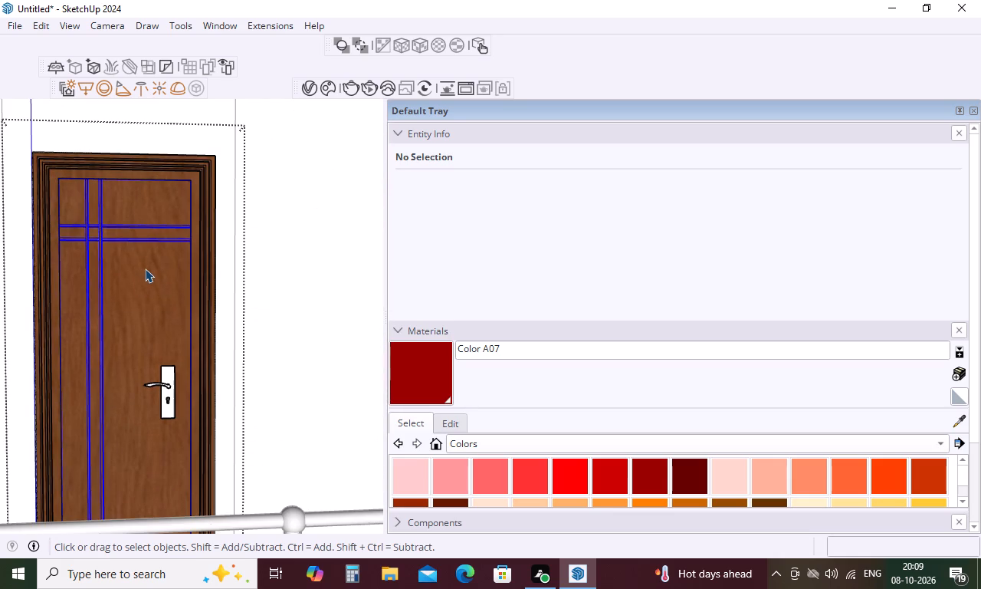
double_click(145, 268)
click(145, 268)
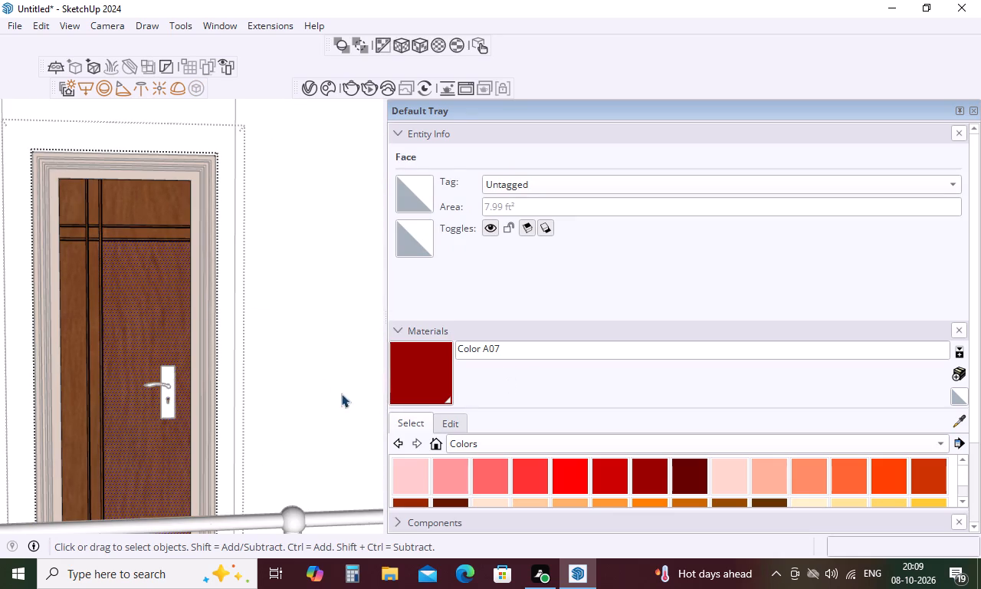
Check the door colour in the reference image and choose Color C02 from the Colors materials.
scroll(182, 349, down, 20)
scroll(182, 349, down, 1)
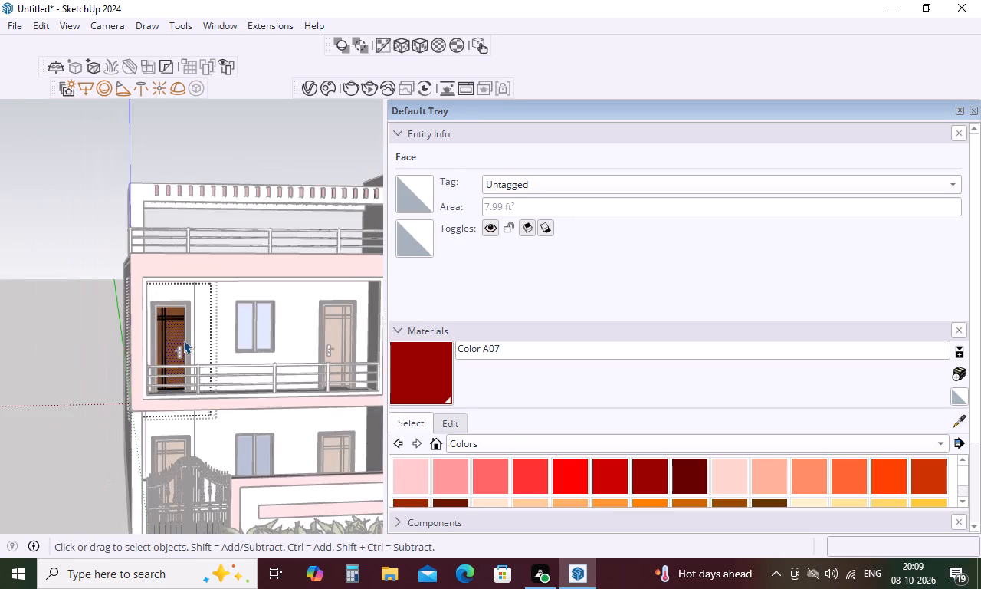
scroll(183, 340, down, 15)
scroll(183, 338, down, 6)
scroll(339, 370, up, 6)
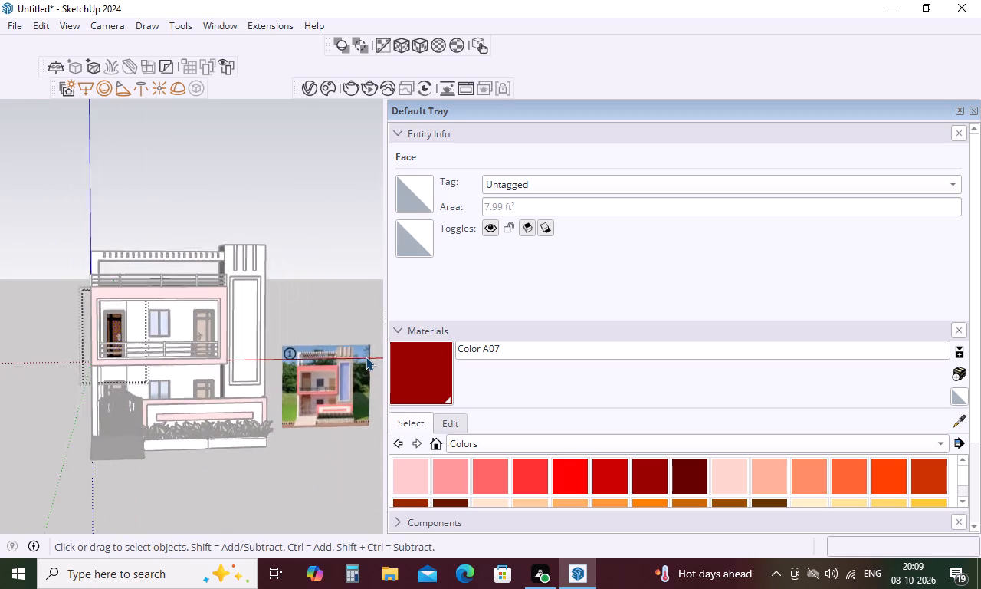
scroll(366, 357, up, 17)
scroll(258, 392, up, 6)
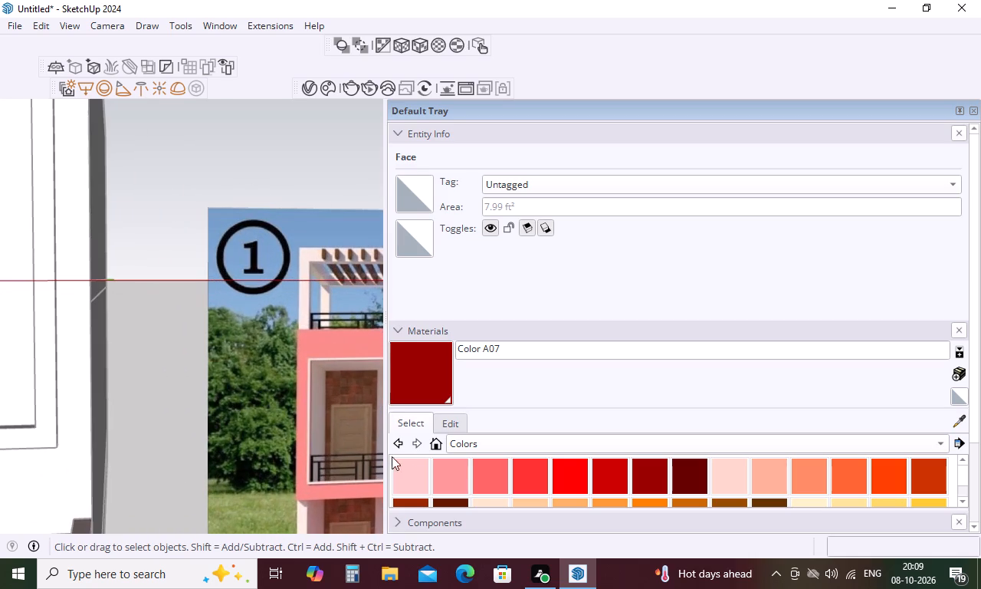
scroll(488, 479, down, 2)
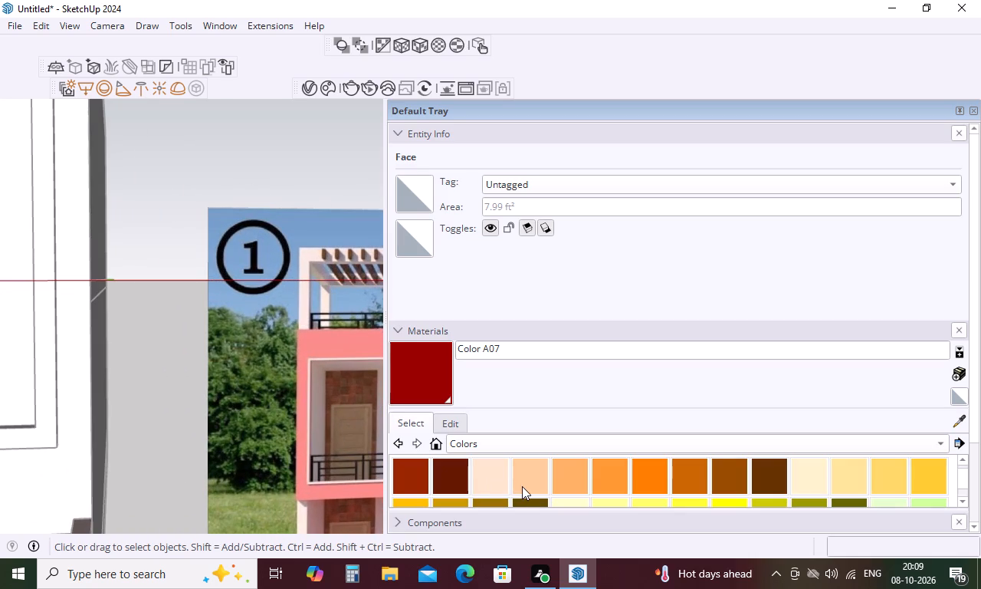
click(532, 477)
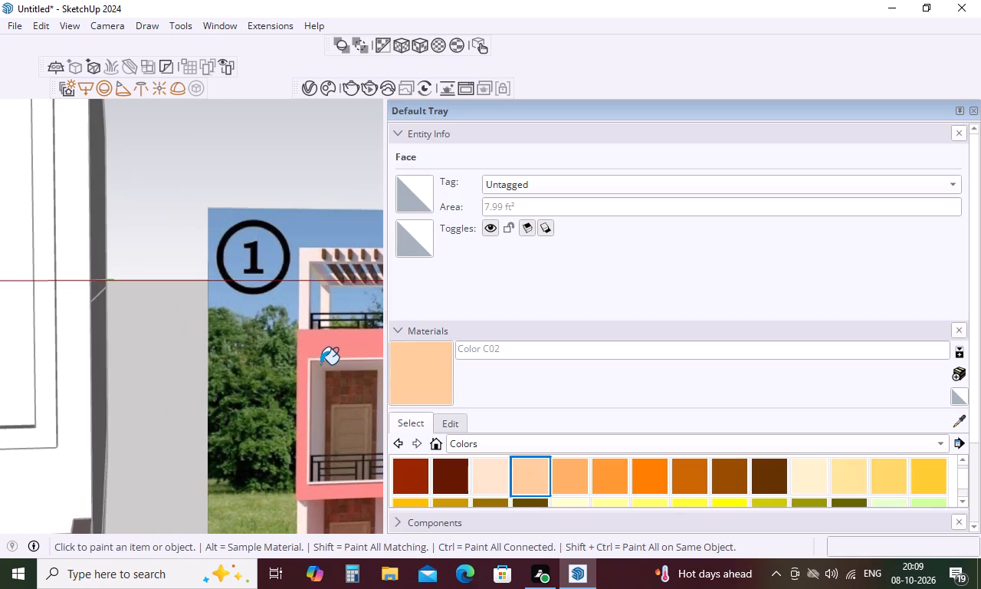
Paint the door leaf's large lower panel, its narrow and side strips, and the horizontal band sections with Color C02.
scroll(323, 364, down, 18)
scroll(329, 363, down, 12)
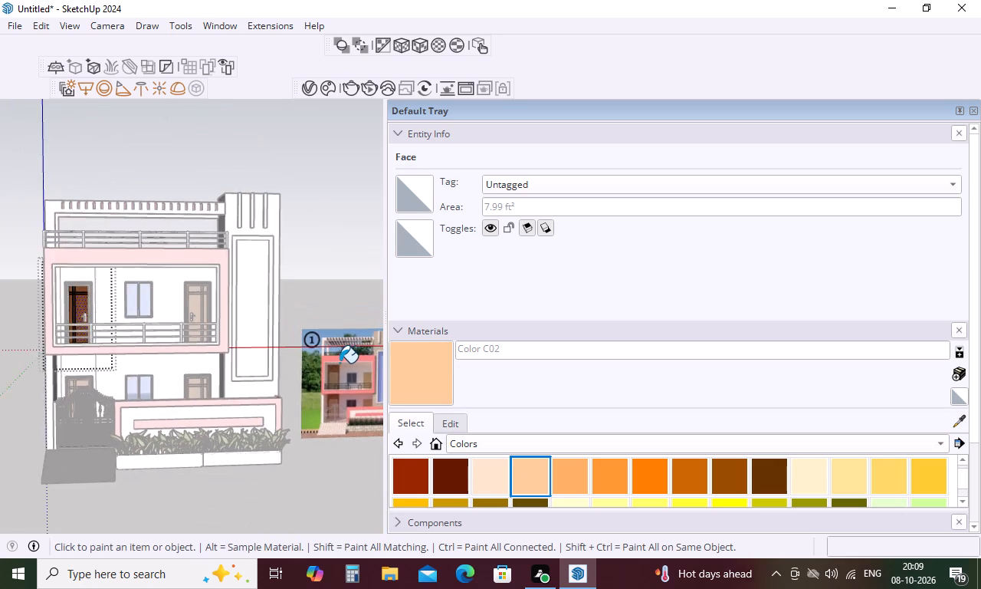
scroll(340, 363, down, 6)
scroll(117, 316, up, 20)
scroll(117, 316, up, 12)
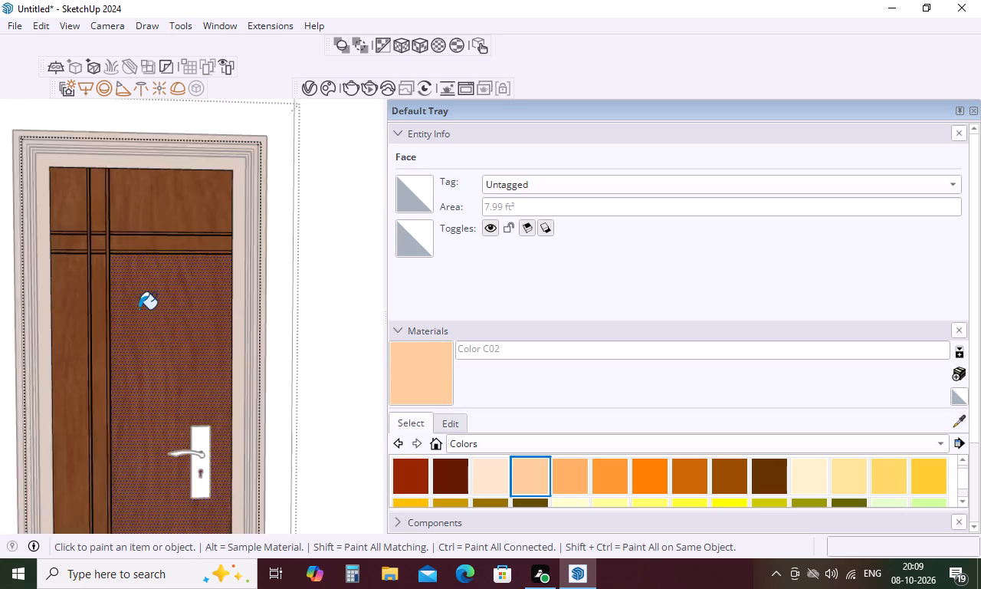
click(153, 308)
click(97, 271)
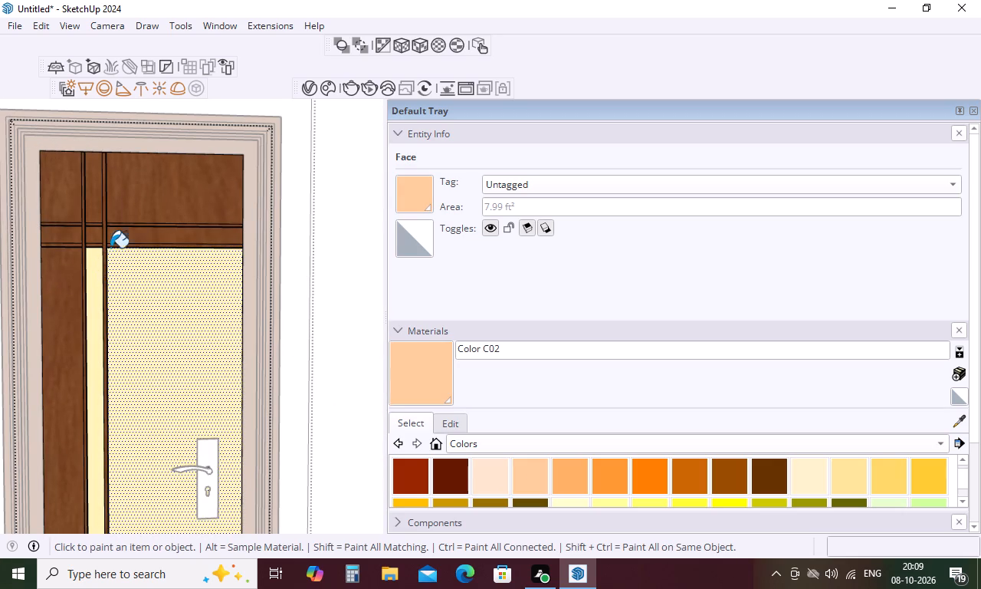
click(123, 239)
click(96, 230)
click(55, 231)
click(61, 265)
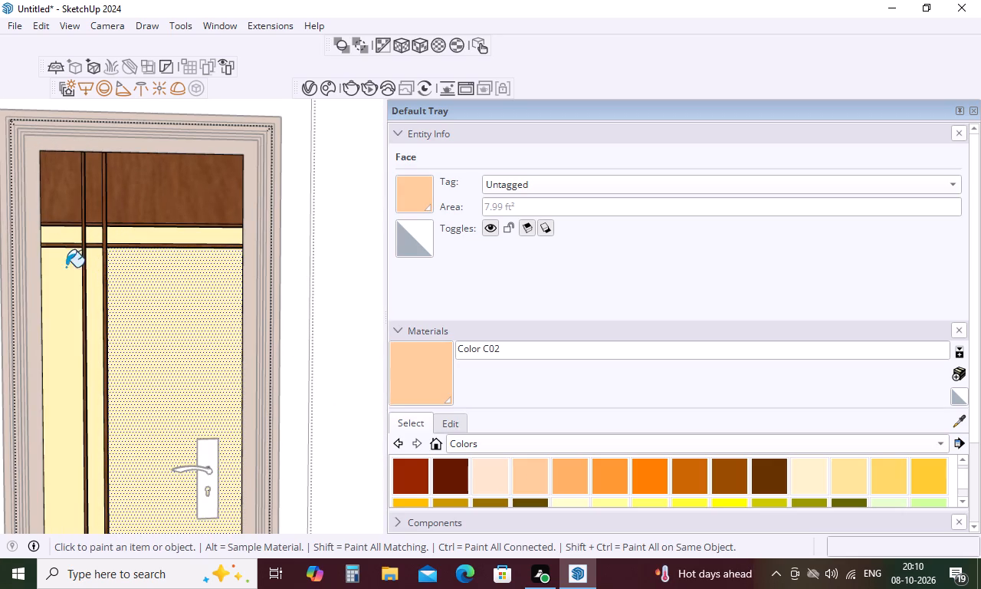
Paint the two vertical grooves and the lower horizontal groove of the door leaf with Color C02.
scroll(78, 263, up, 11)
click(90, 259)
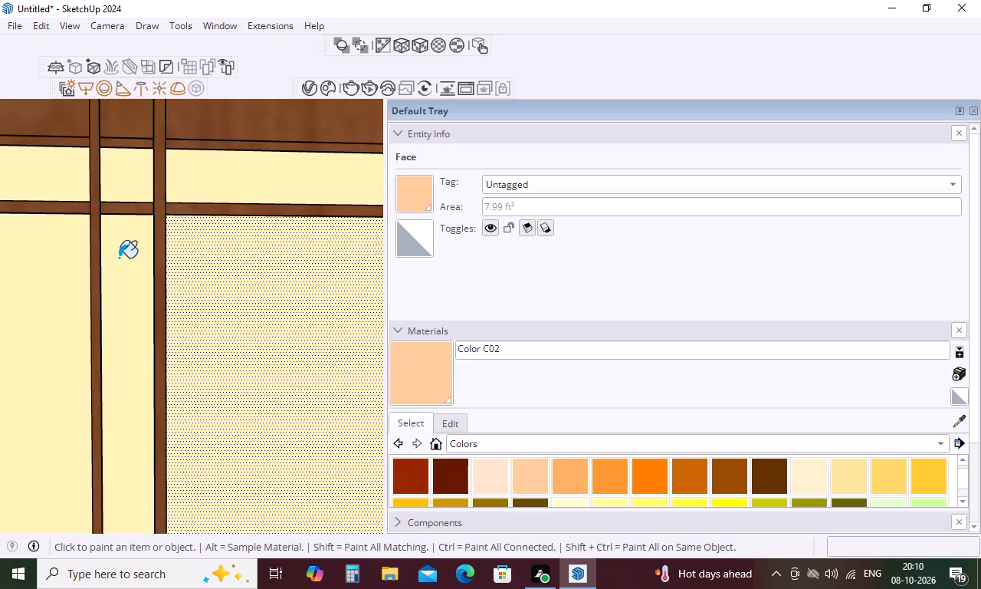
click(94, 254)
click(156, 241)
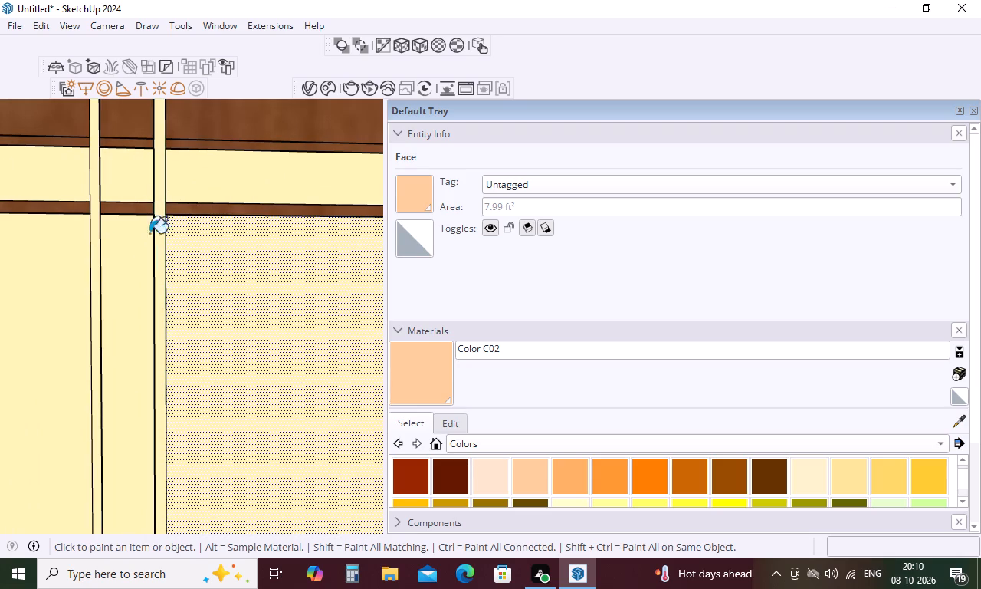
click(143, 213)
click(187, 208)
click(143, 208)
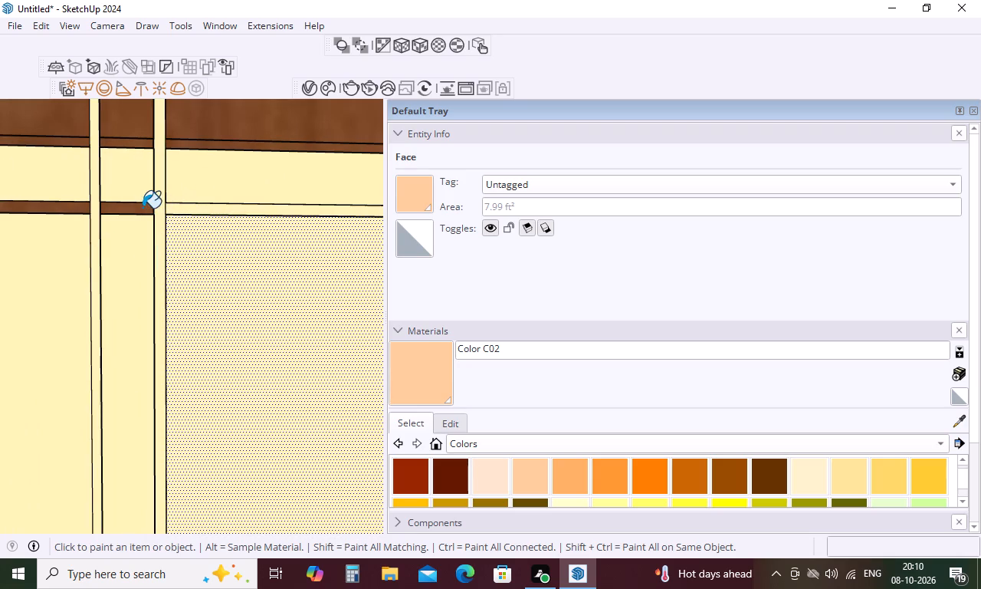
click(58, 212)
Paint the three top panels and the upper horizontal groove of the door leaf with Color C02.
scroll(148, 246, down, 11)
click(190, 194)
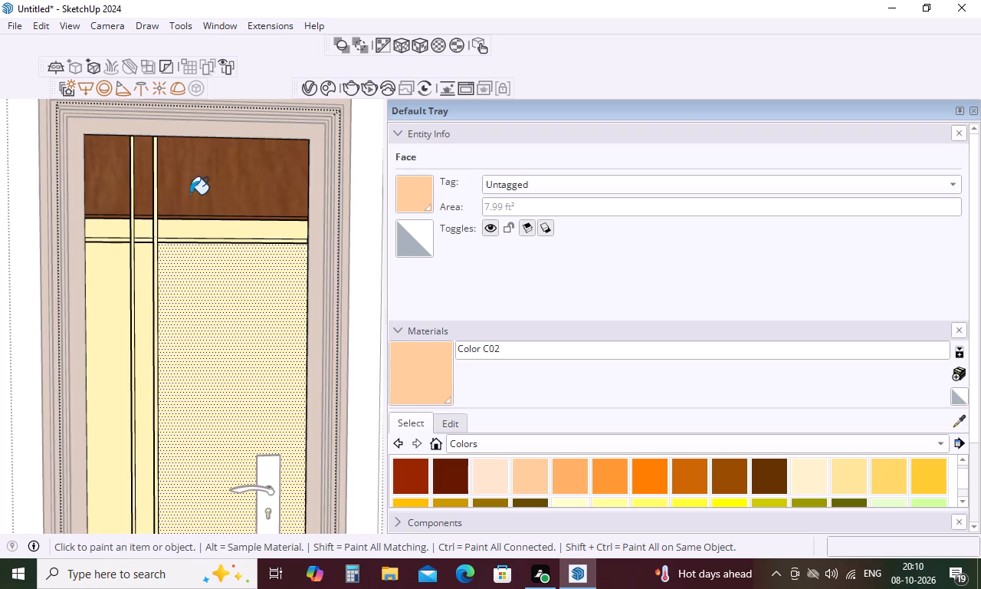
click(143, 197)
click(120, 198)
scroll(156, 214, up, 6)
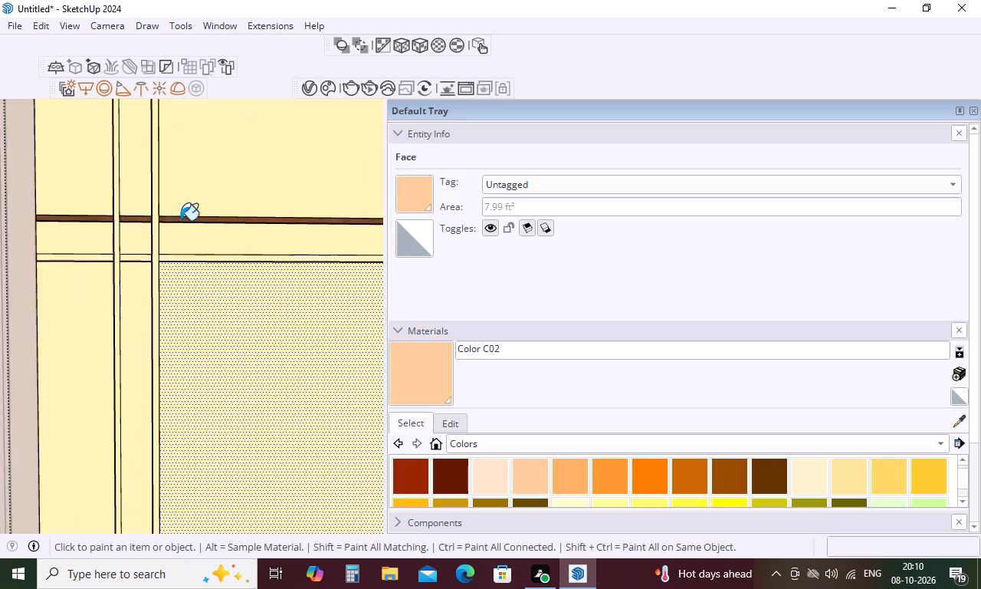
scroll(180, 220, up, 4)
click(195, 223)
click(194, 219)
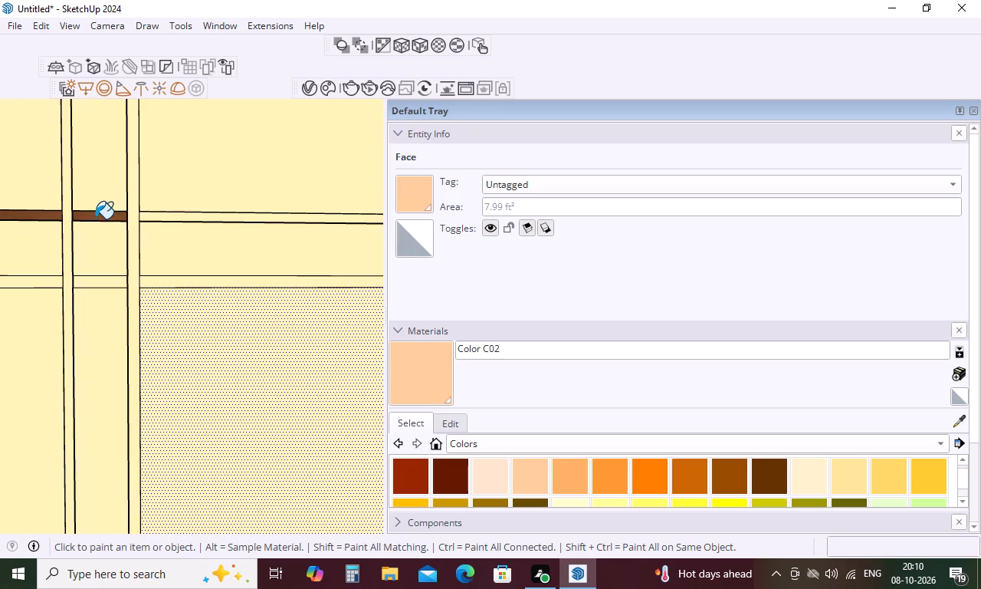
click(96, 219)
click(57, 214)
scroll(155, 182, down, 17)
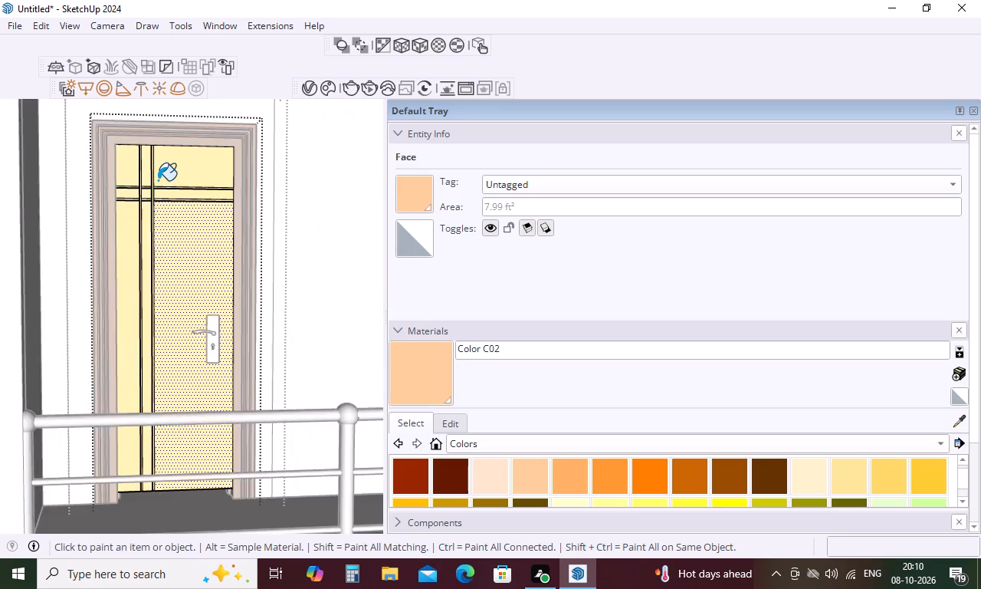
Open the door's frame for editing and paint its innermost face around the leaf with Color C02.
scroll(158, 180, down, 5)
scroll(145, 166, up, 11)
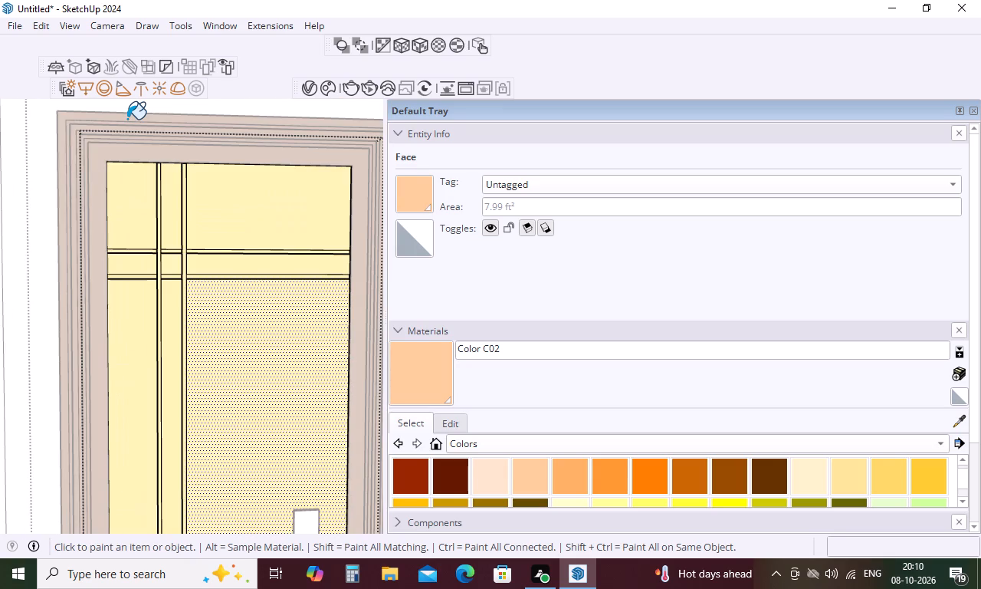
key(space)
click(136, 146)
double_click(136, 146)
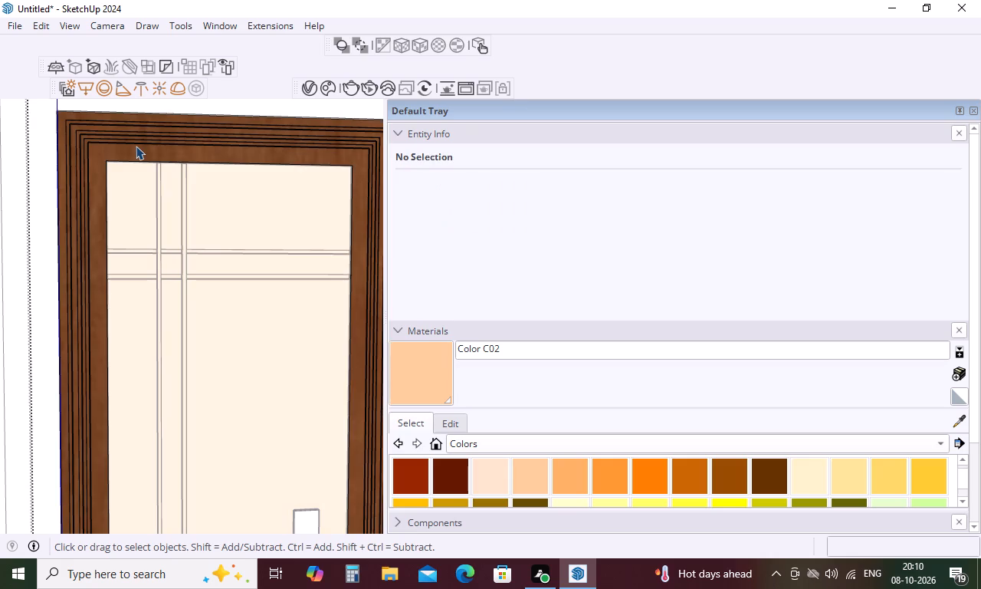
double_click(136, 146)
click(136, 146)
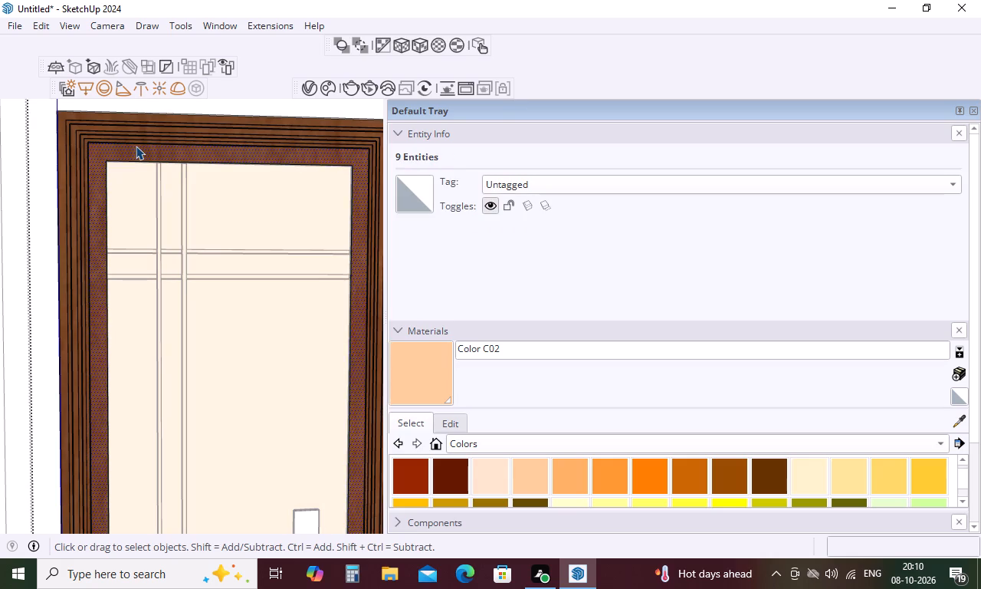
click(136, 146)
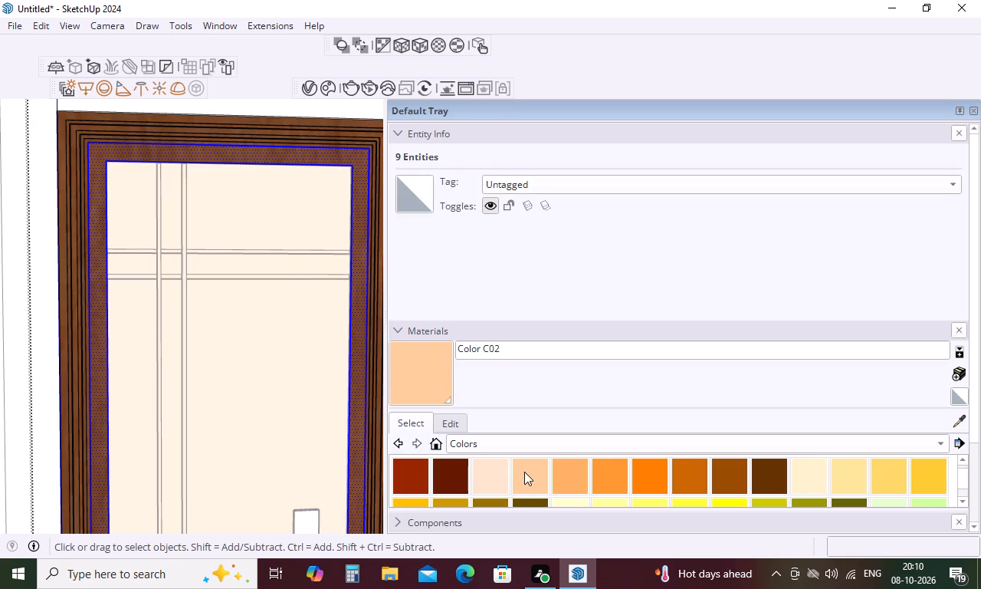
click(524, 472)
click(196, 156)
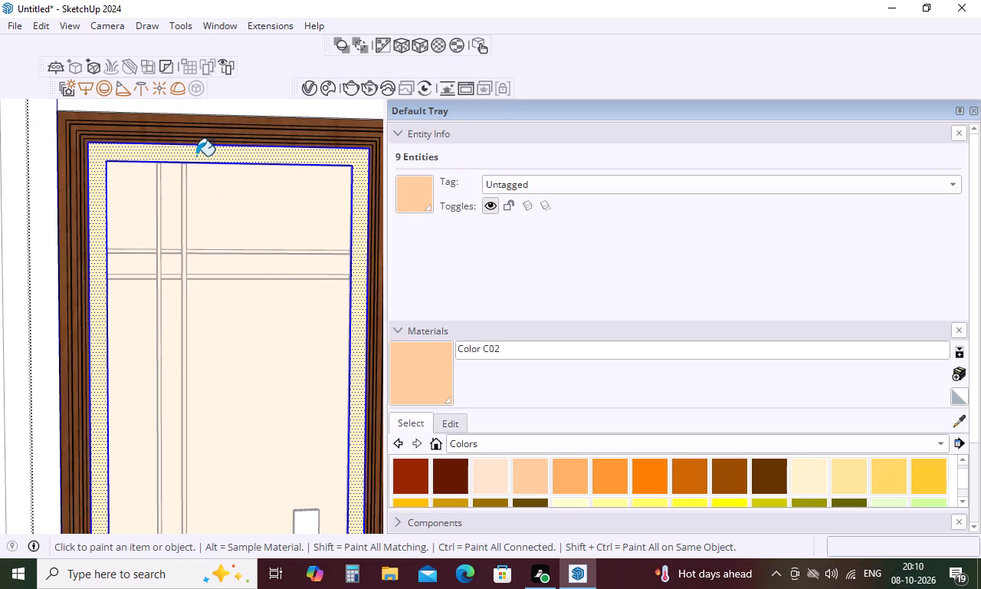
Select all connected faces of the door frame and paint its stepped mouldings with Color C02.
key(space)
double_click(195, 132)
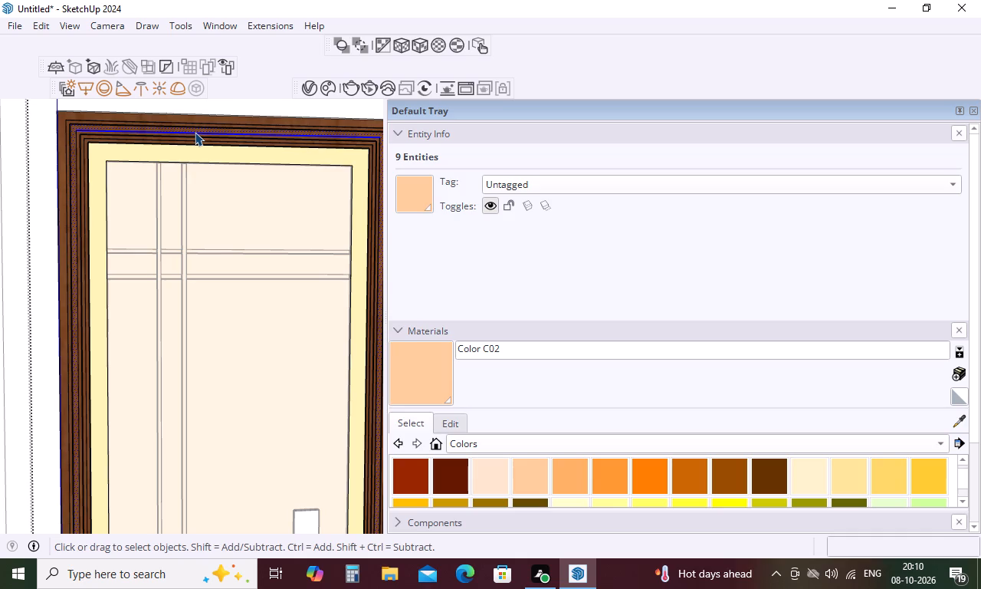
double_click(195, 132)
triple_click(195, 132)
triple_click(195, 132)
triple_click(146, 113)
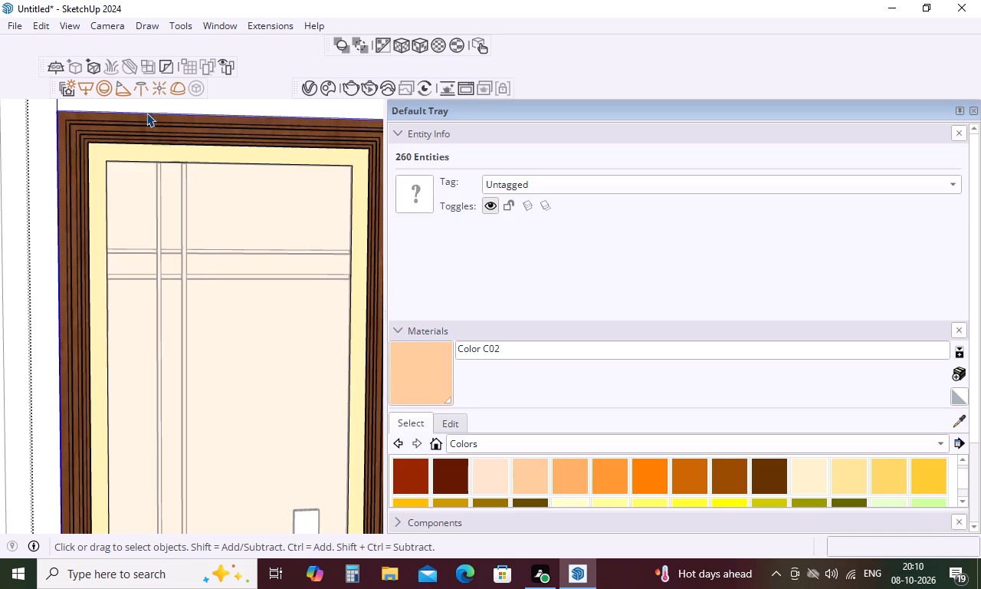
triple_click(146, 113)
click(146, 113)
scroll(156, 240, down, 5)
scroll(144, 143, up, 11)
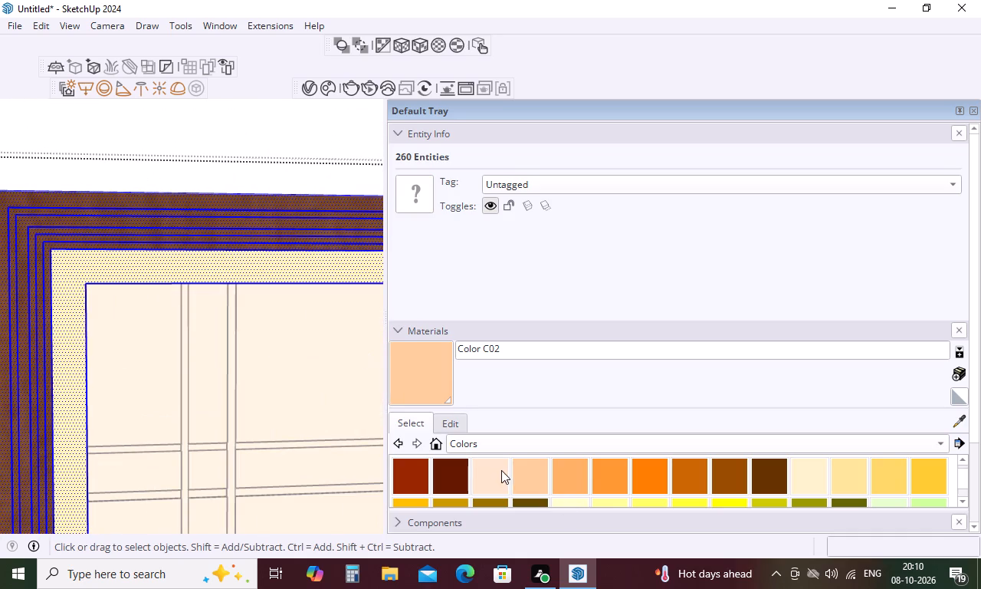
click(518, 474)
click(277, 205)
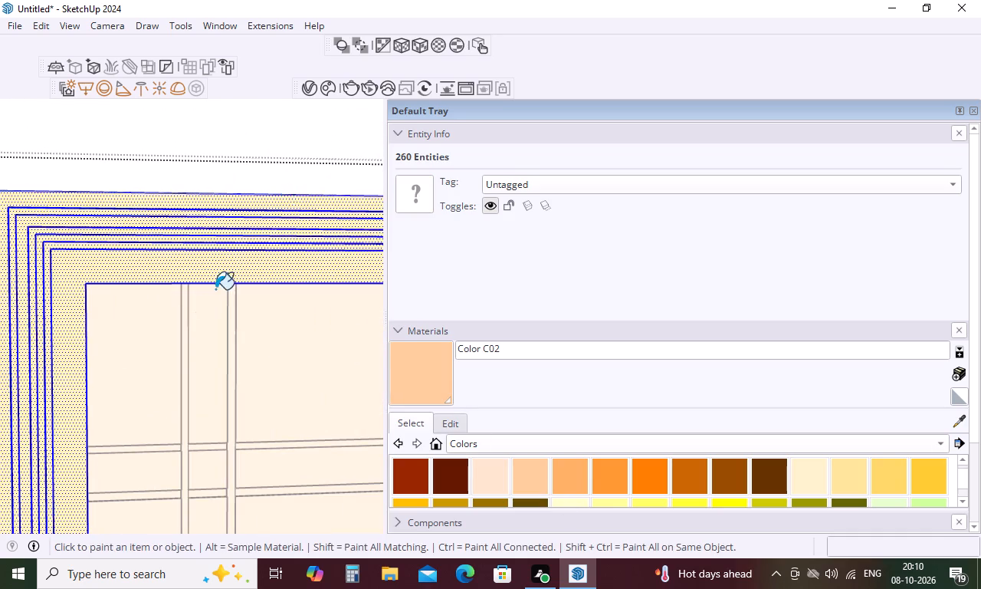
Leave the editing of the upper-floor door and return to the whole house model.
scroll(197, 288, down, 20)
scroll(197, 288, down, 5)
key(space)
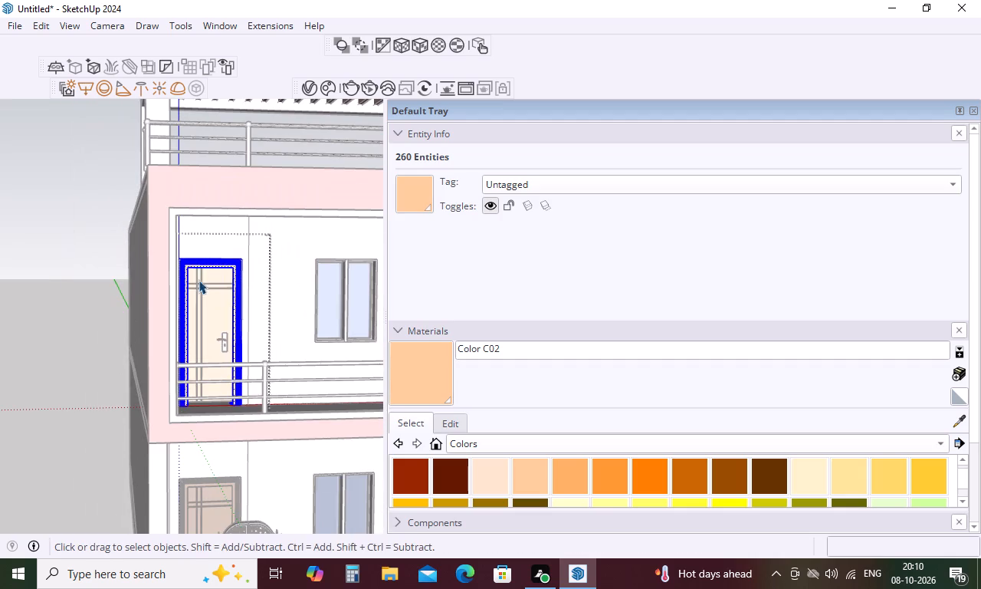
click(56, 340)
scroll(215, 248, down, 5)
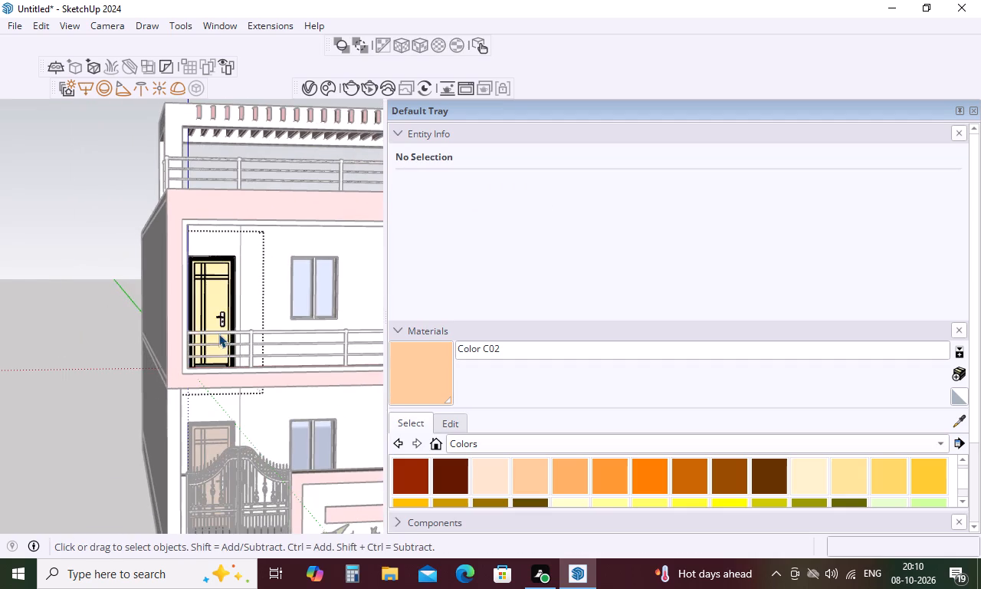
middle_drag(218, 334, 191, 255)
scroll(220, 413, up, 5)
click(0, 378)
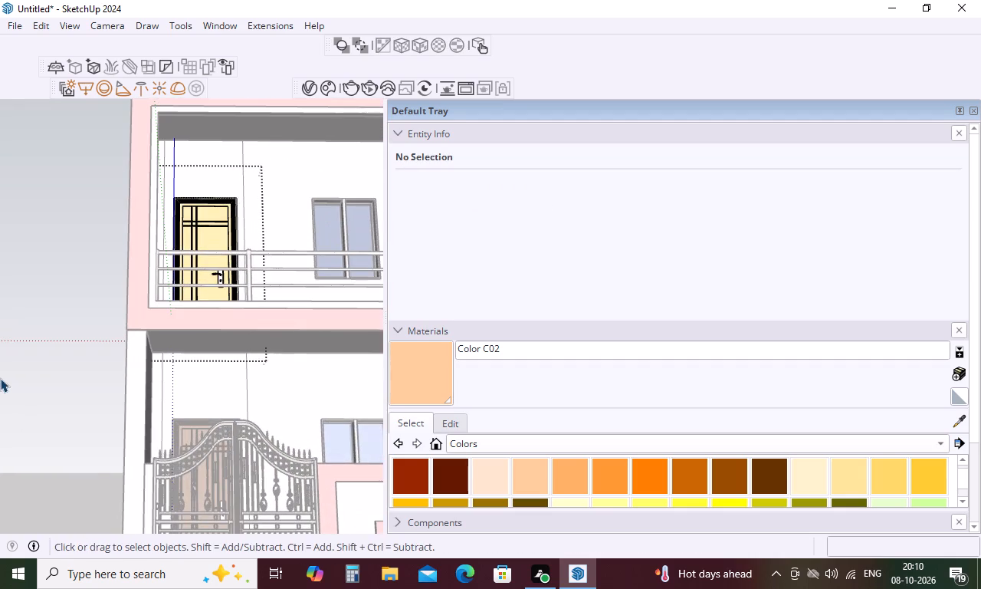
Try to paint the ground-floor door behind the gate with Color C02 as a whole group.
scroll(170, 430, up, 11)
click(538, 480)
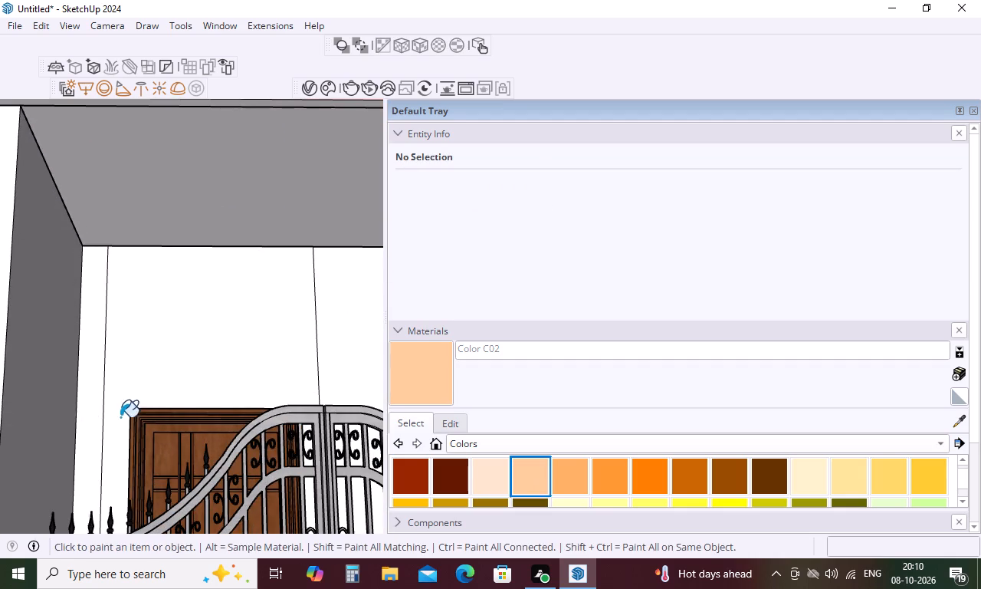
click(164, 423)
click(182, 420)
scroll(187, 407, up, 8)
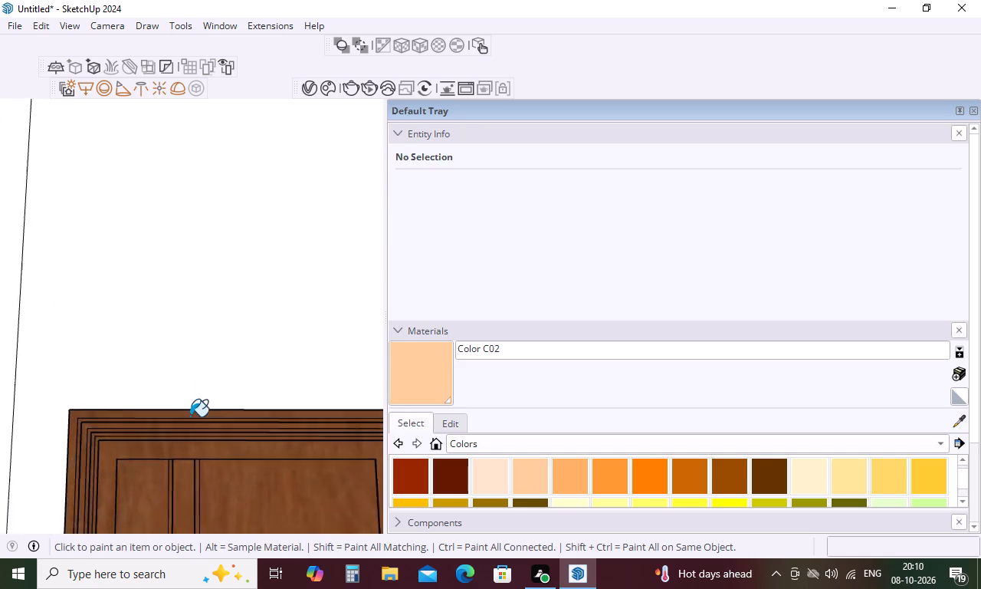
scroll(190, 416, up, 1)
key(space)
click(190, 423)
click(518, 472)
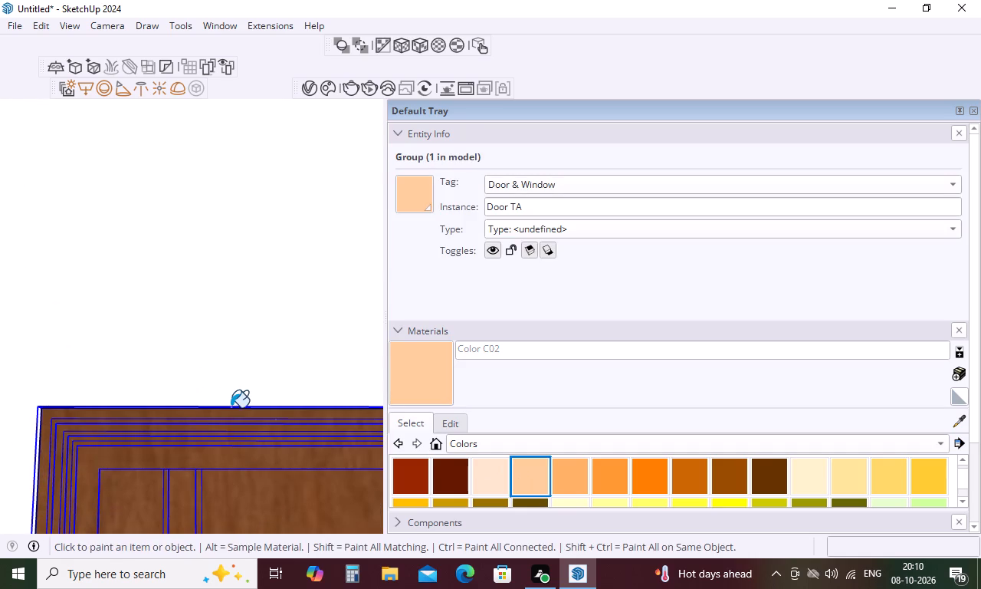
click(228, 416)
Open the frame of the ground-floor door behind the gate and paint each stepped moulding and the innermost face with Color C02.
key(space)
double_click(225, 424)
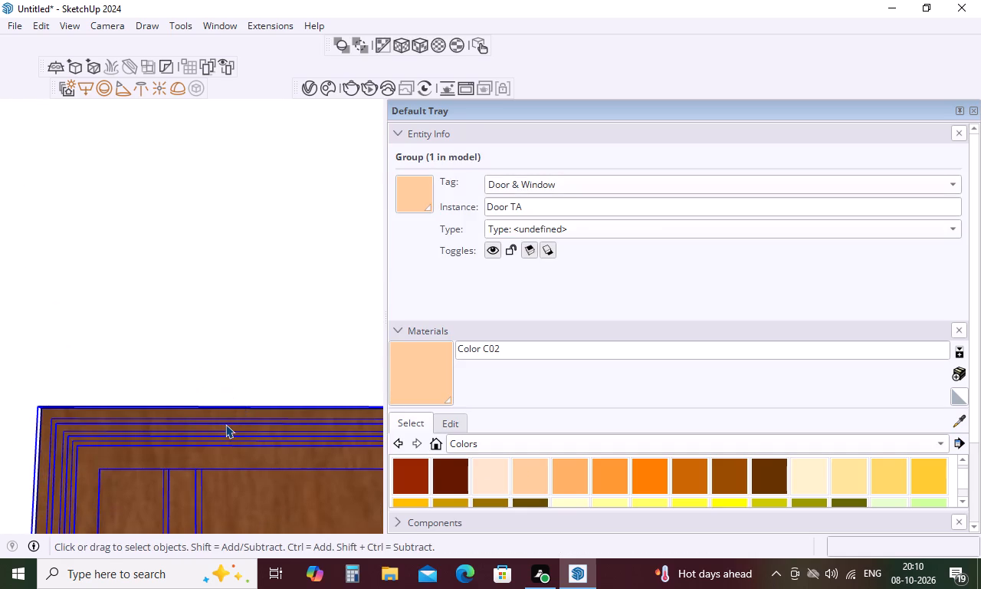
double_click(225, 424)
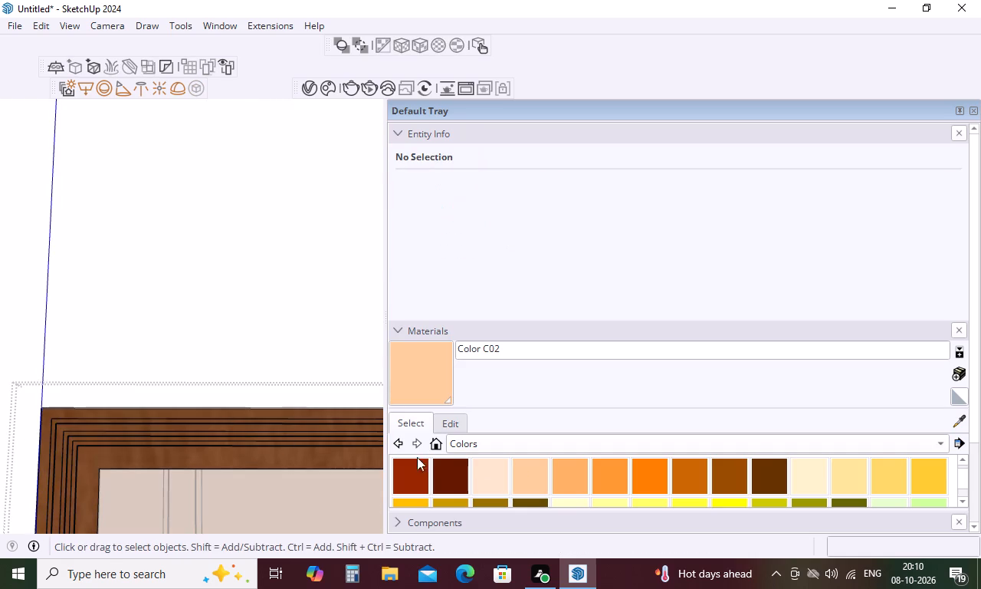
click(530, 469)
click(312, 420)
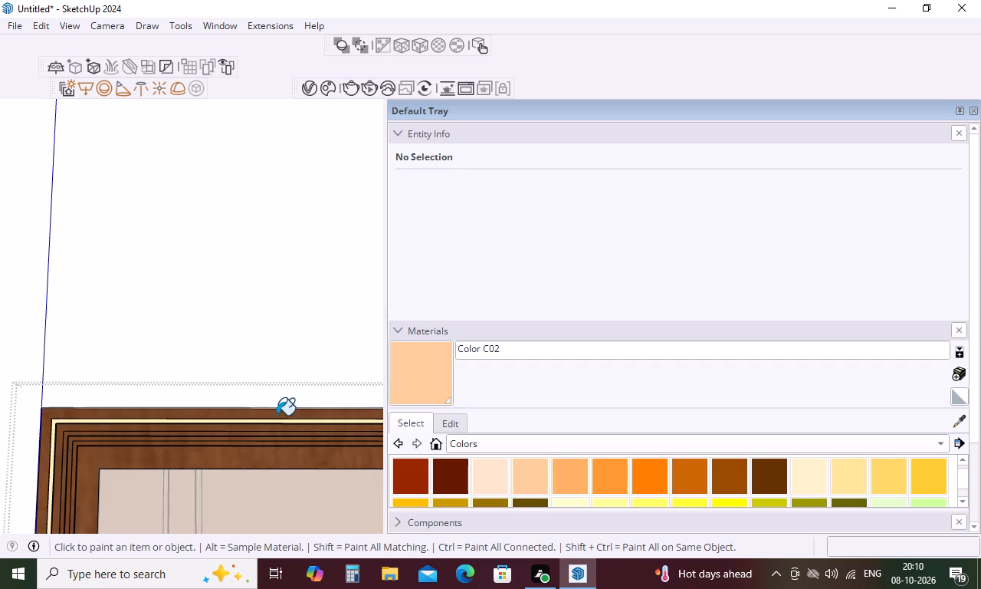
click(277, 415)
scroll(289, 429, up, 5)
click(295, 428)
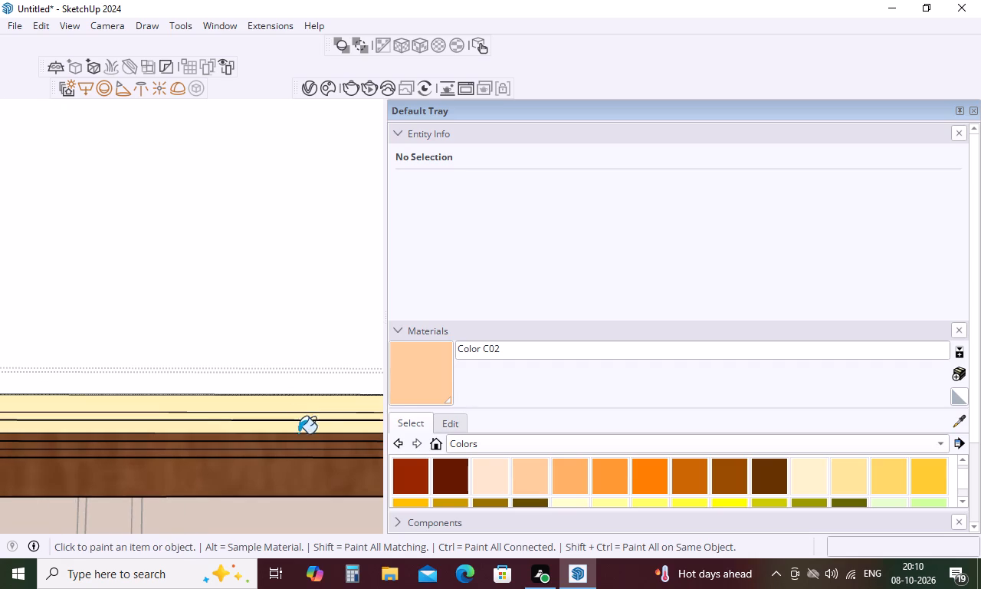
click(300, 439)
click(303, 446)
click(307, 456)
click(307, 471)
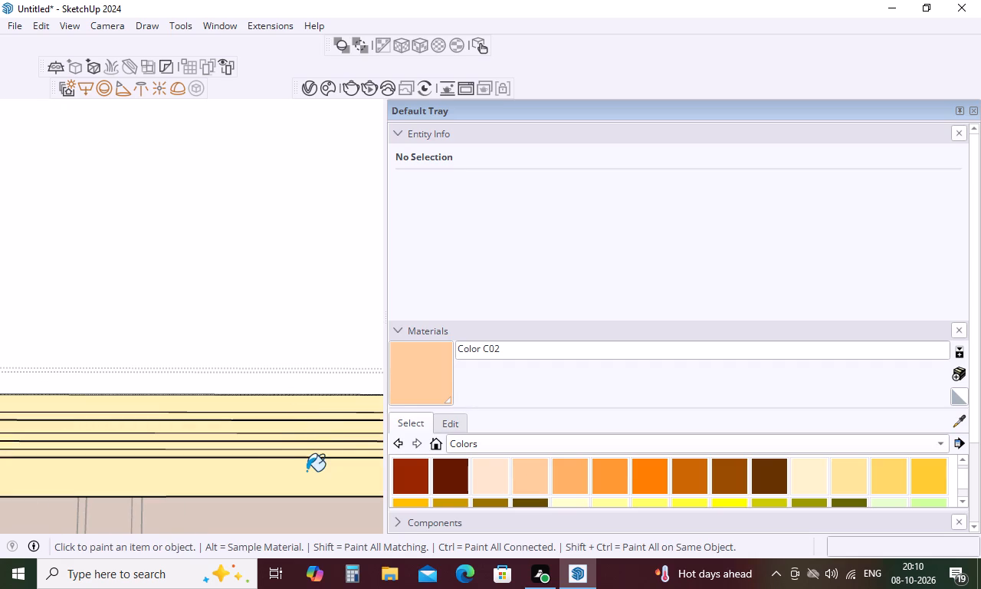
Open the leaf of the same ground-floor door, select all its connected faces and paint them with Color C02.
scroll(193, 329, down, 17)
middle_drag(231, 262, 240, 400)
key(space)
scroll(208, 335, up, 6)
middle_drag(208, 336, 209, 405)
scroll(235, 391, up, 1)
key(space)
double_click(235, 391)
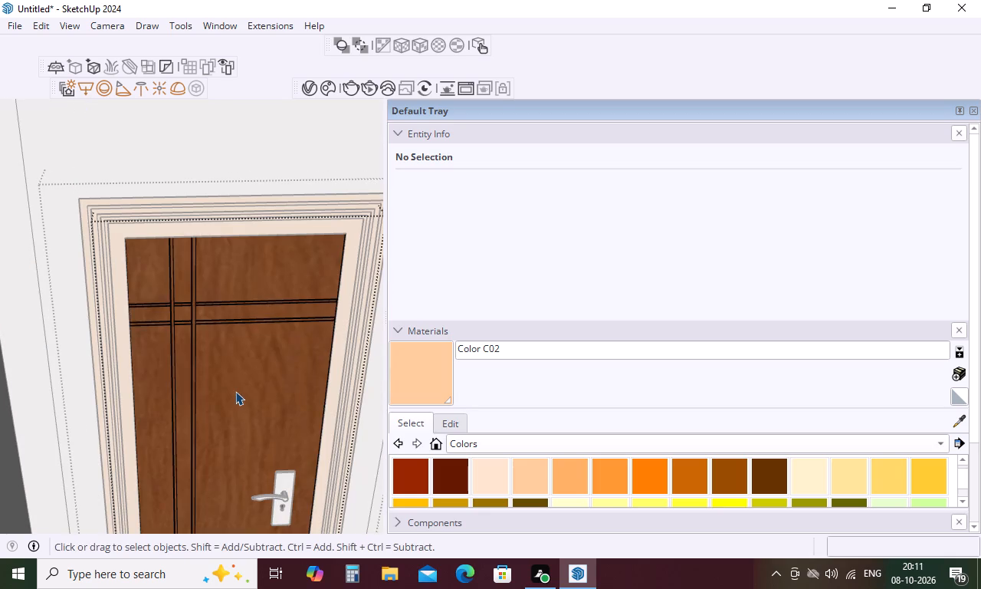
click(235, 391)
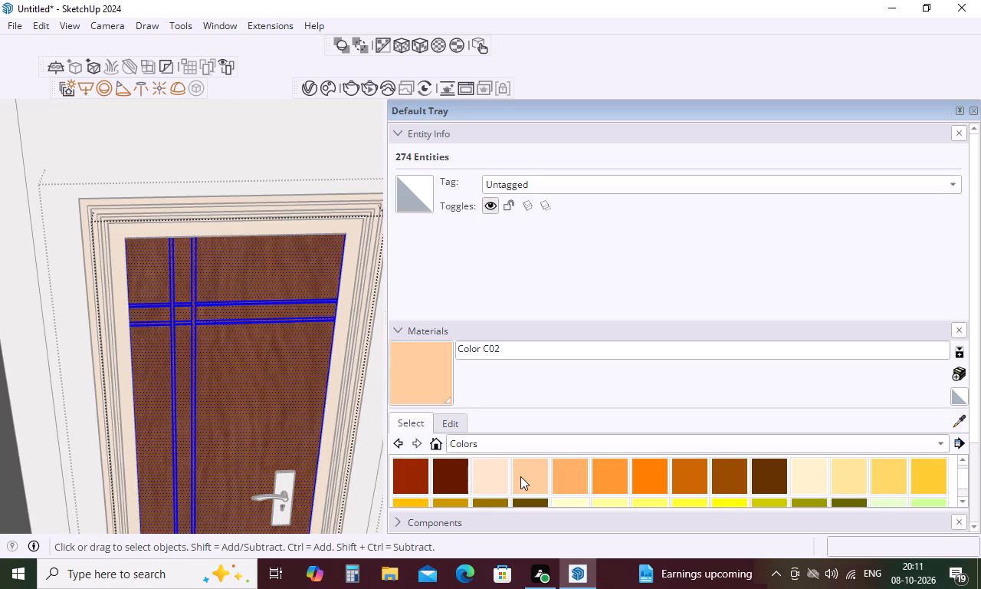
click(530, 476)
click(300, 376)
scroll(197, 315, up, 5)
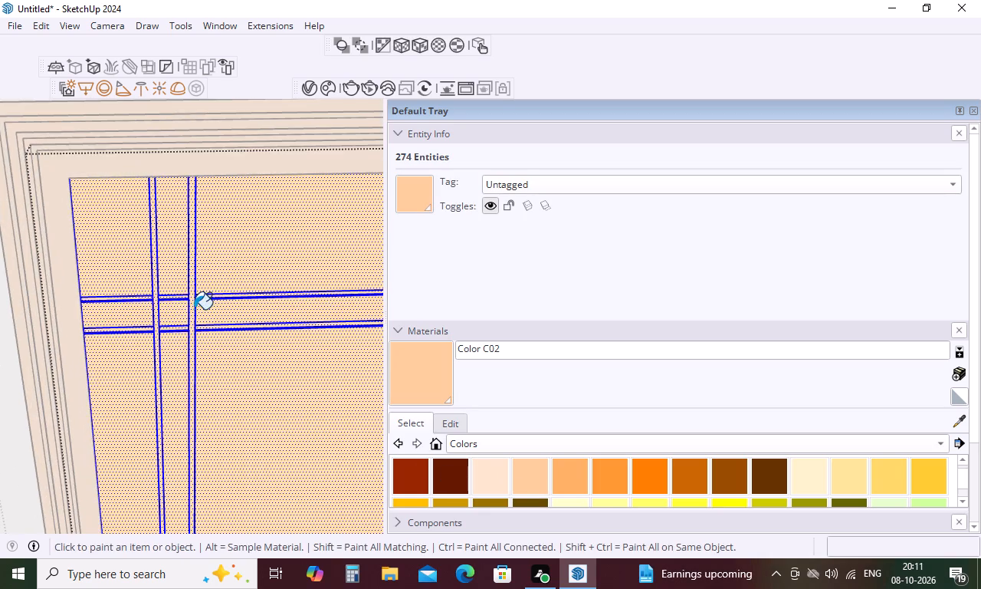
Leave the editing of the ground-floor door behind the gate and return to the whole house model.
scroll(198, 294, down, 18)
scroll(198, 294, down, 5)
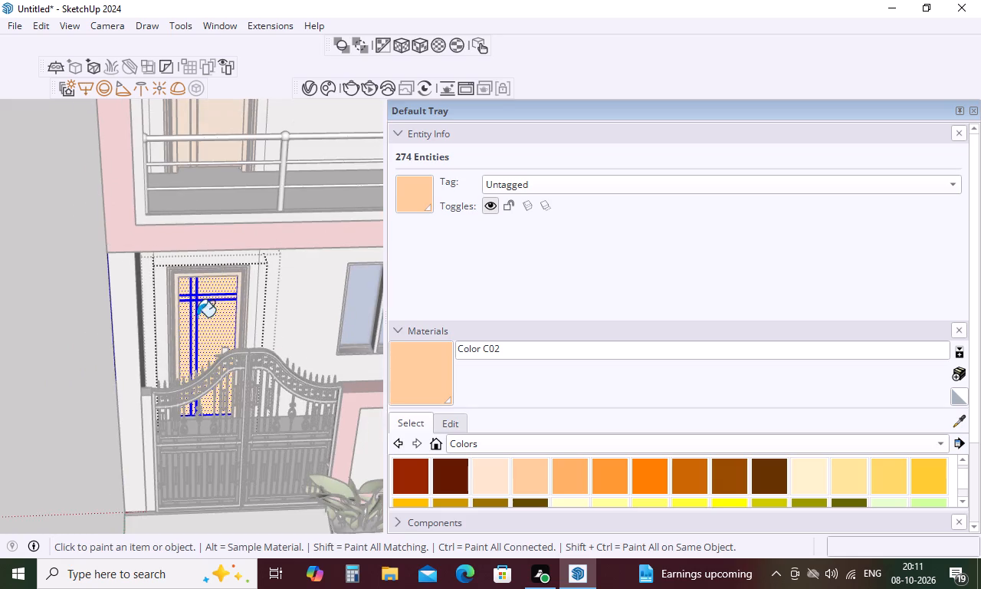
scroll(203, 313, down, 5)
key(space)
click(101, 396)
scroll(67, 307, down, 11)
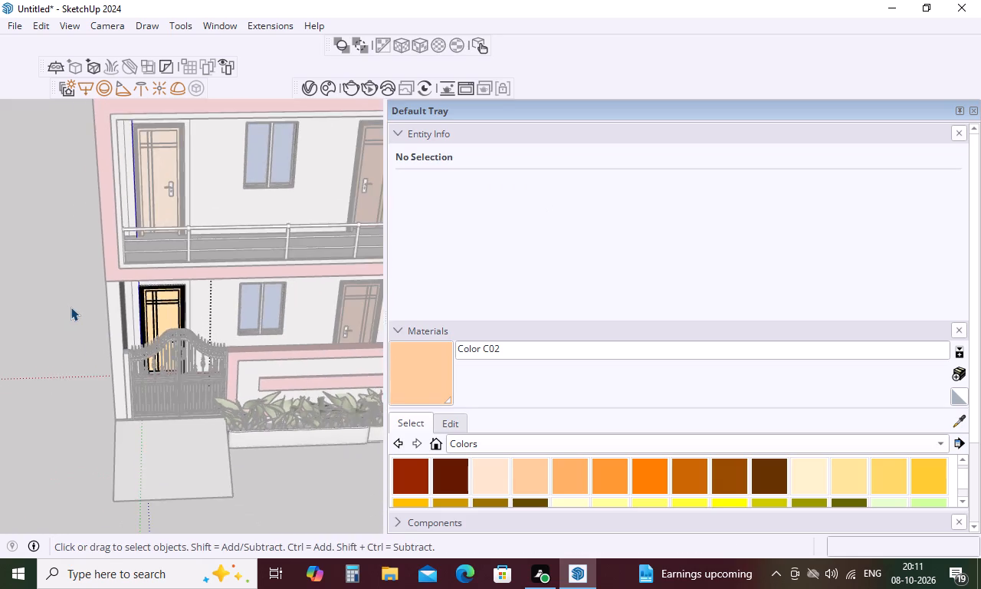
middle_drag(115, 335, 72, 163)
click(219, 472)
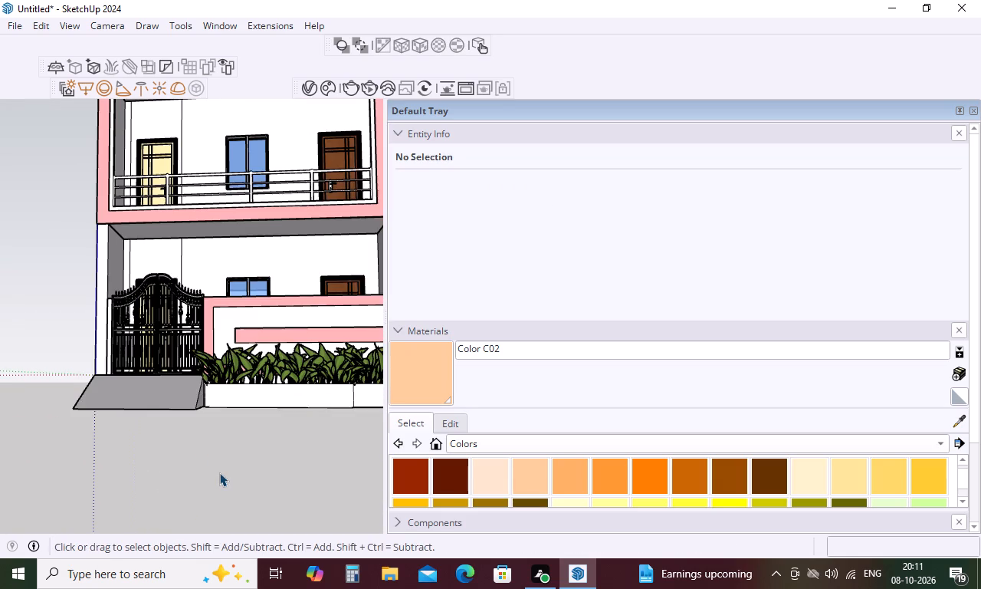
middle_drag(154, 368, 120, 511)
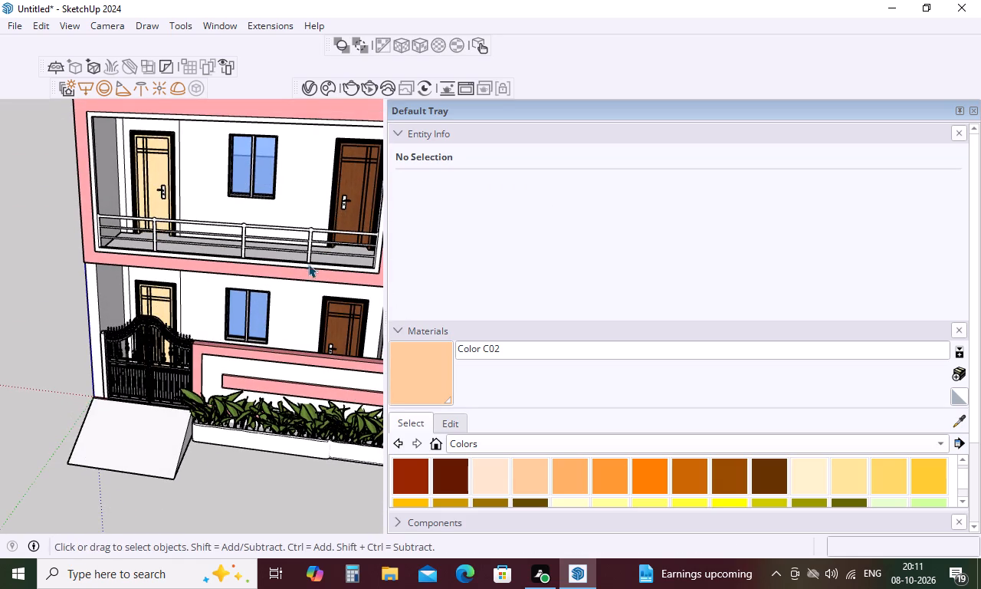
scroll(307, 262, down, 16)
scroll(307, 262, down, 11)
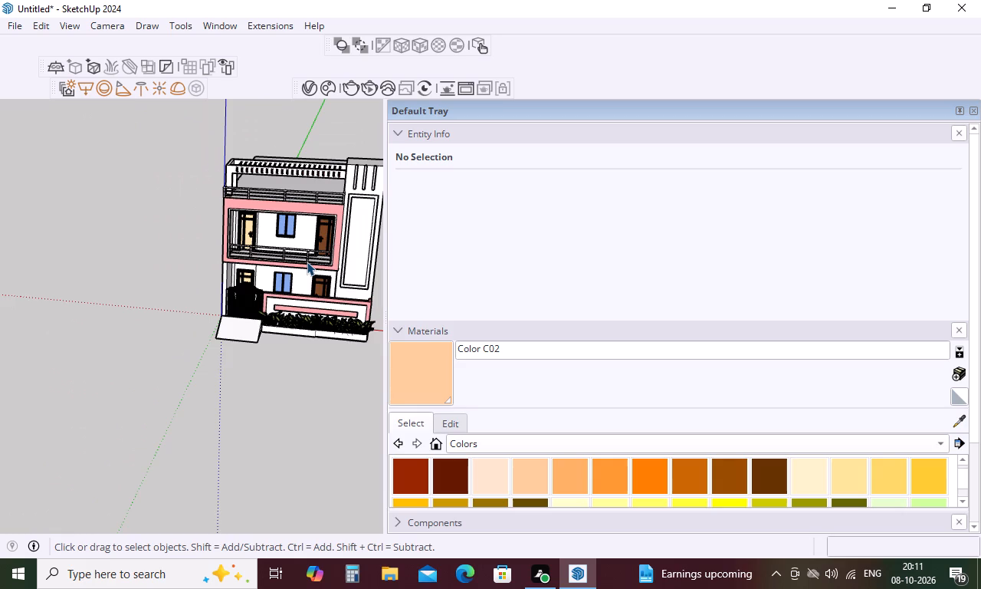
scroll(307, 262, down, 5)
Open the leaf of the brown upper-floor door beside the tower, select all its connected faces and paint them with Color C02.
scroll(333, 254, up, 17)
scroll(336, 239, up, 5)
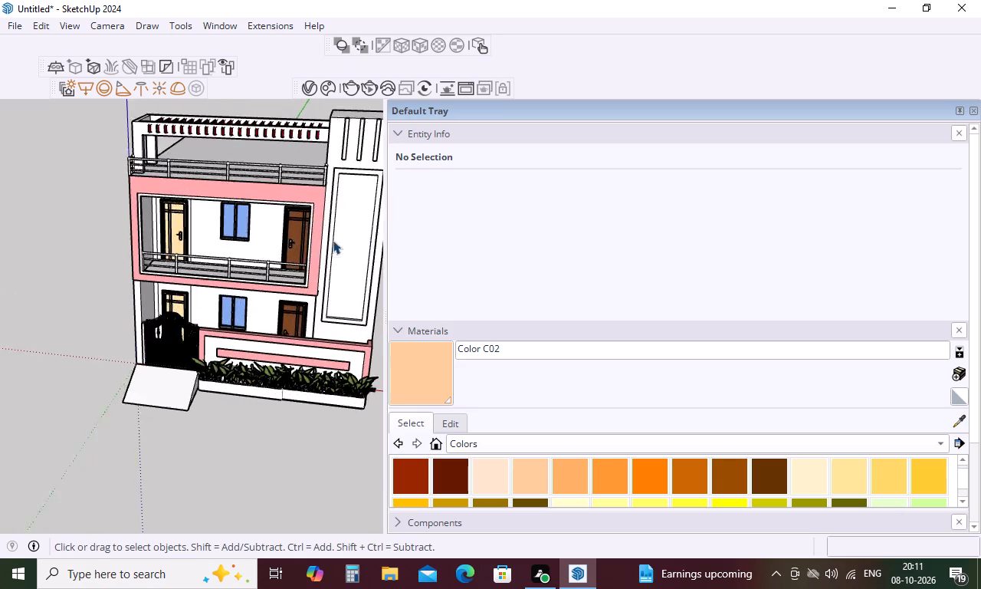
scroll(333, 240, up, 20)
scroll(293, 234, up, 6)
middle_drag(314, 237, 346, 194)
click(321, 234)
double_click(321, 234)
click(321, 234)
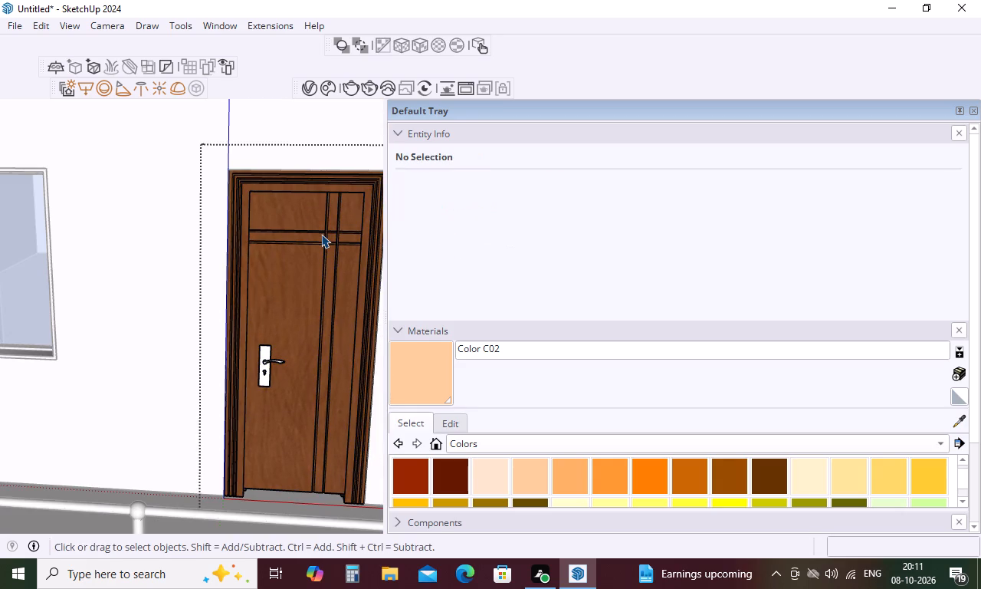
click(299, 252)
double_click(299, 252)
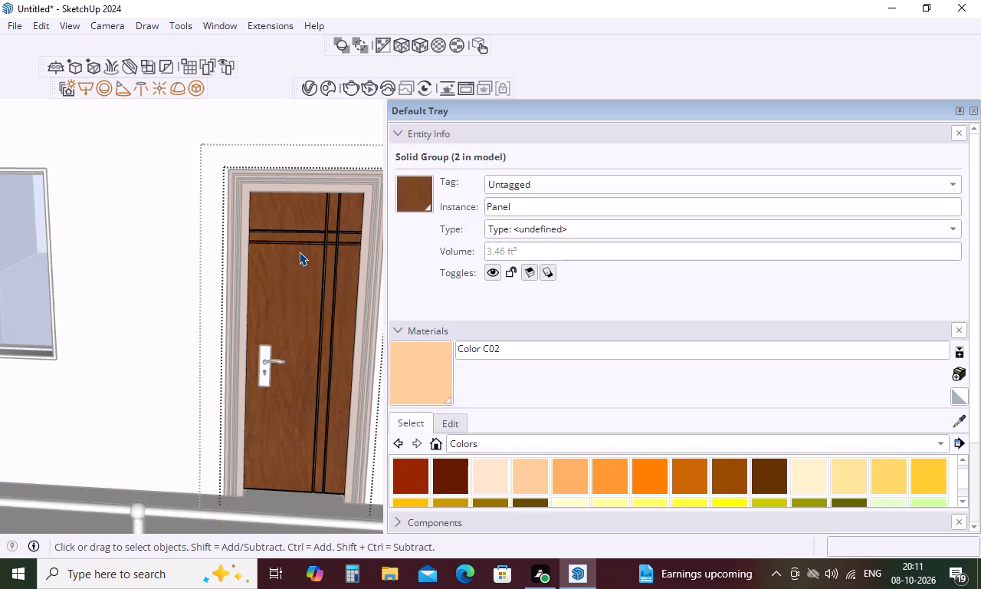
click(298, 259)
triple_click(298, 259)
click(298, 259)
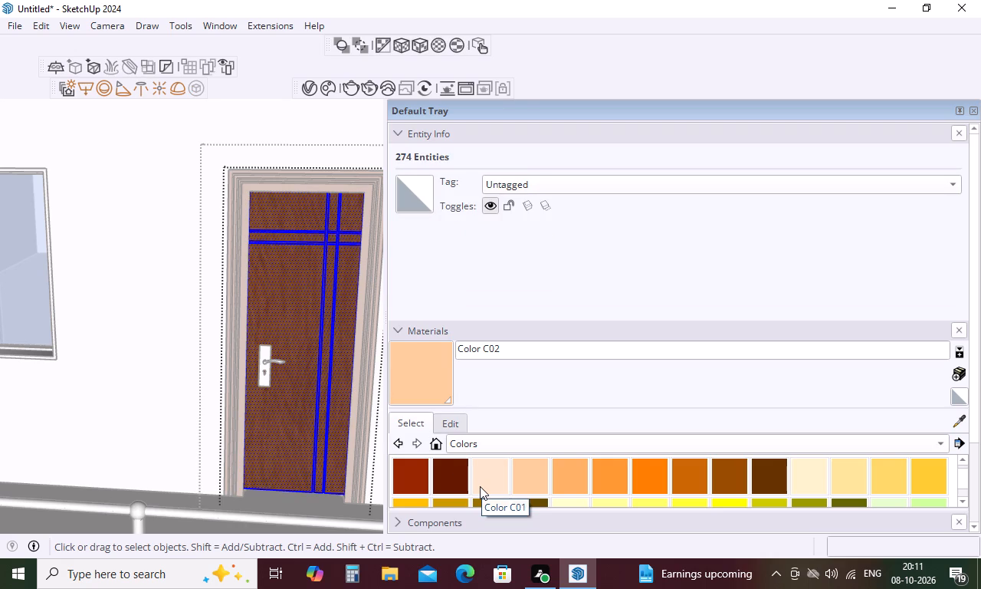
click(528, 469)
click(305, 306)
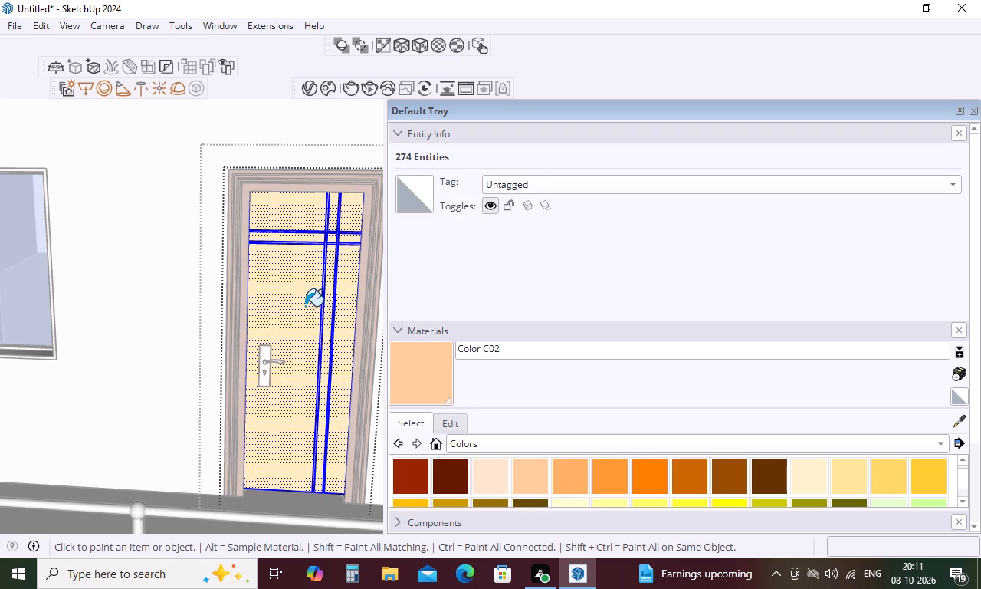
Paint all connected faces of that upper-floor door's frame with Color C02 and leave the frame's editing.
key(space)
double_click(296, 183)
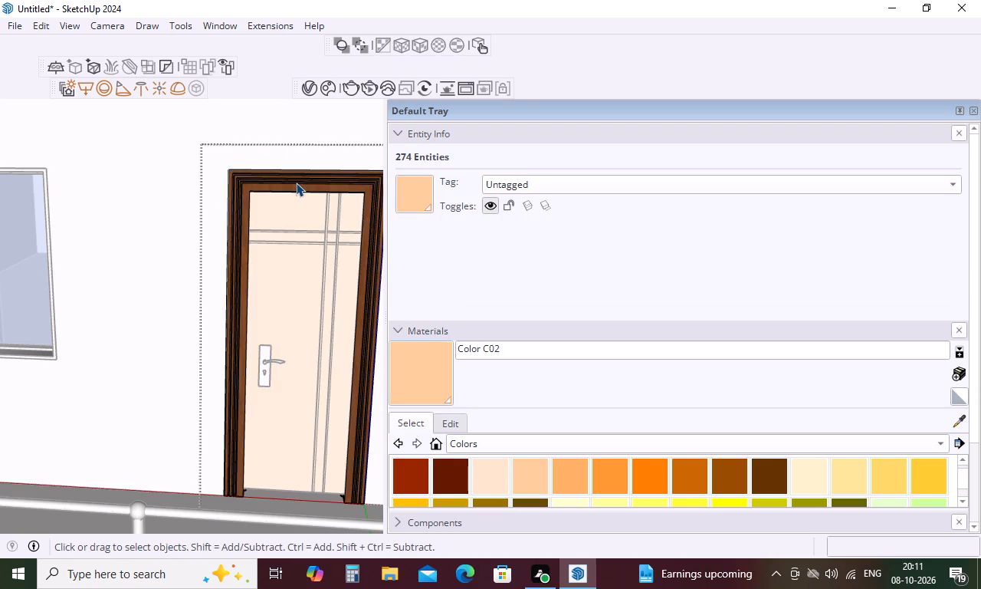
click(296, 183)
double_click(296, 183)
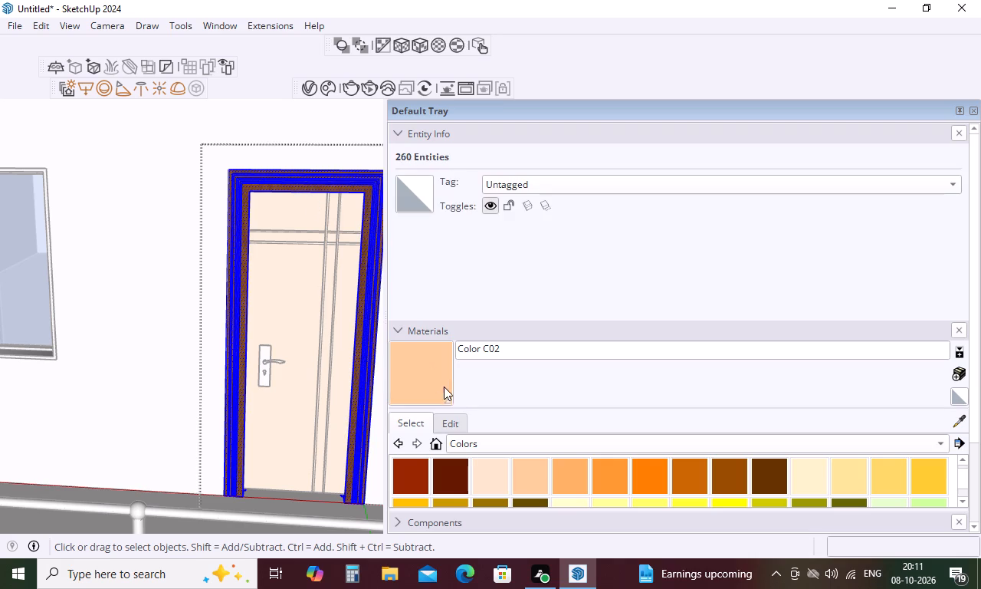
click(522, 471)
click(334, 187)
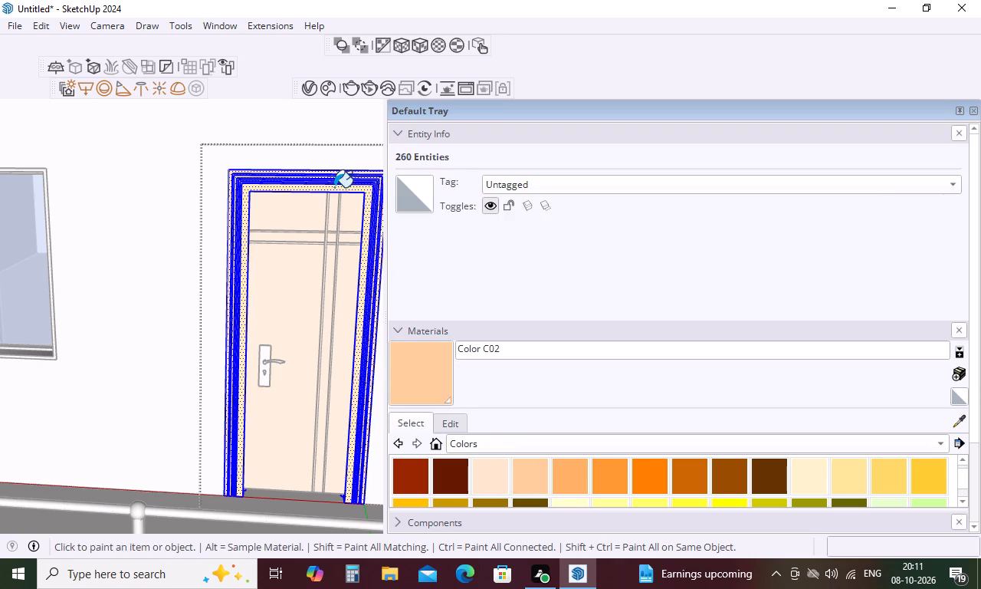
scroll(301, 173, down, 16)
key(space)
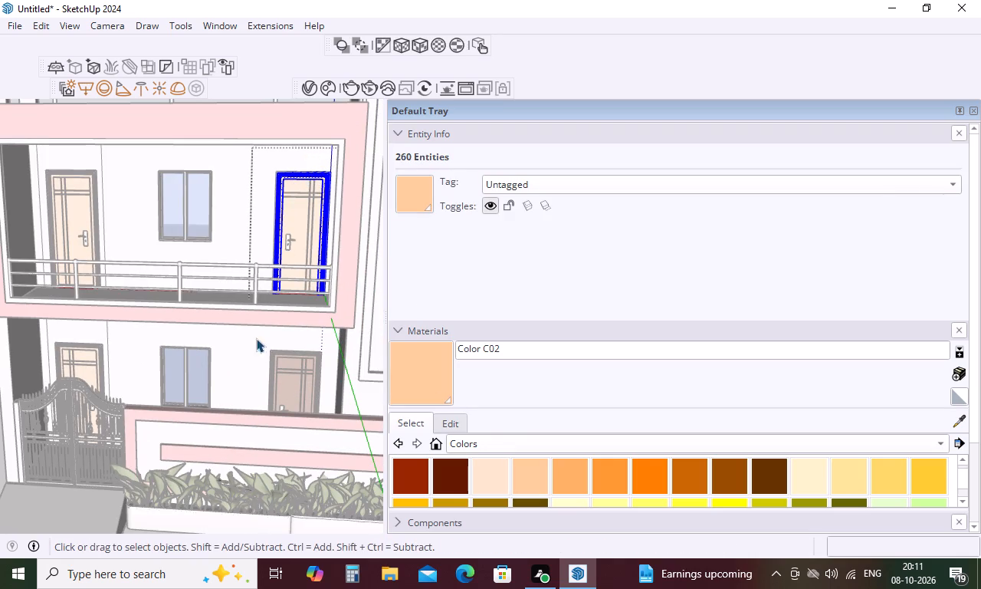
click(255, 373)
Open the leaf of the brown ground-floor door behind the boundary wall and paint all its connected faces with Color C02.
scroll(307, 404, up, 17)
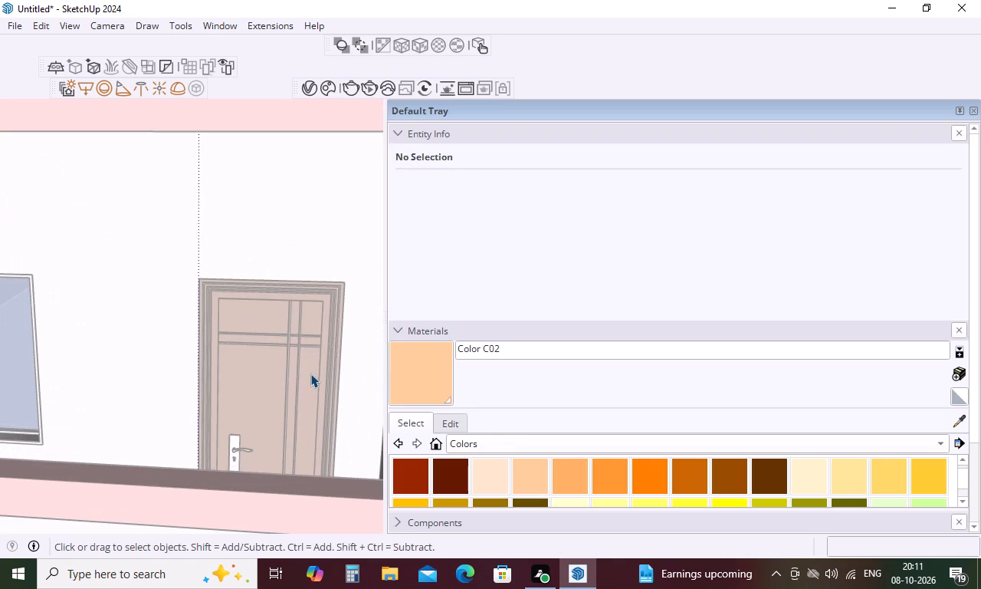
triple_click(310, 373)
double_click(310, 373)
click(310, 373)
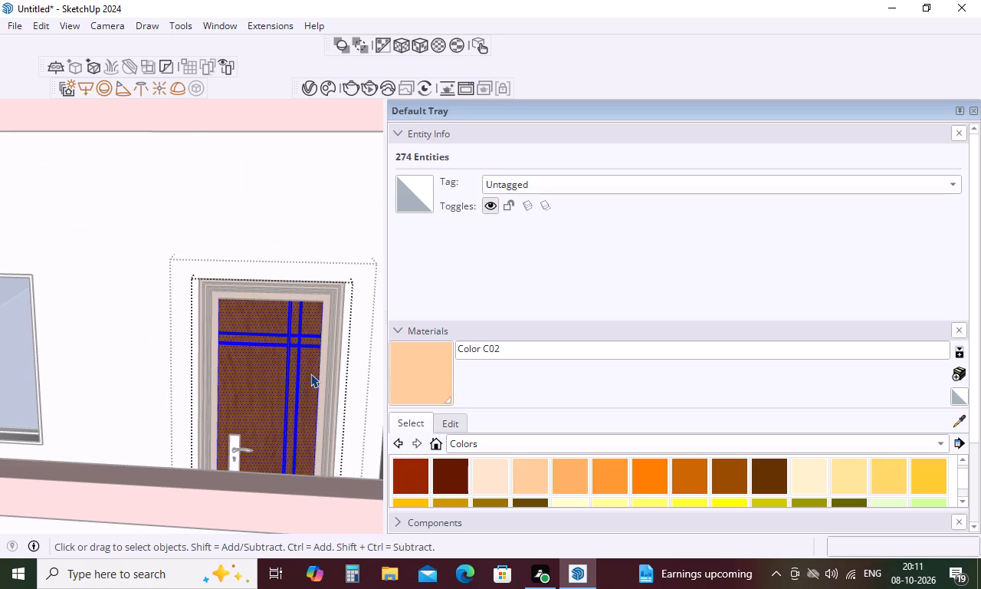
click(522, 475)
click(301, 366)
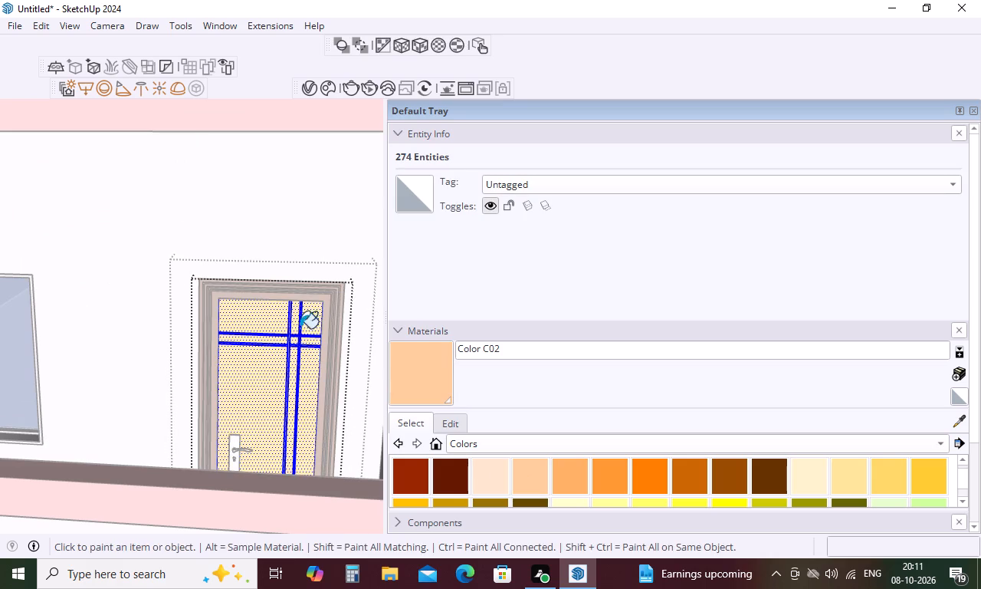
Open the frame of the same ground-floor door, select all its connected faces and paint them with Color C02.
scroll(303, 303, up, 3)
key(space)
triple_click(320, 293)
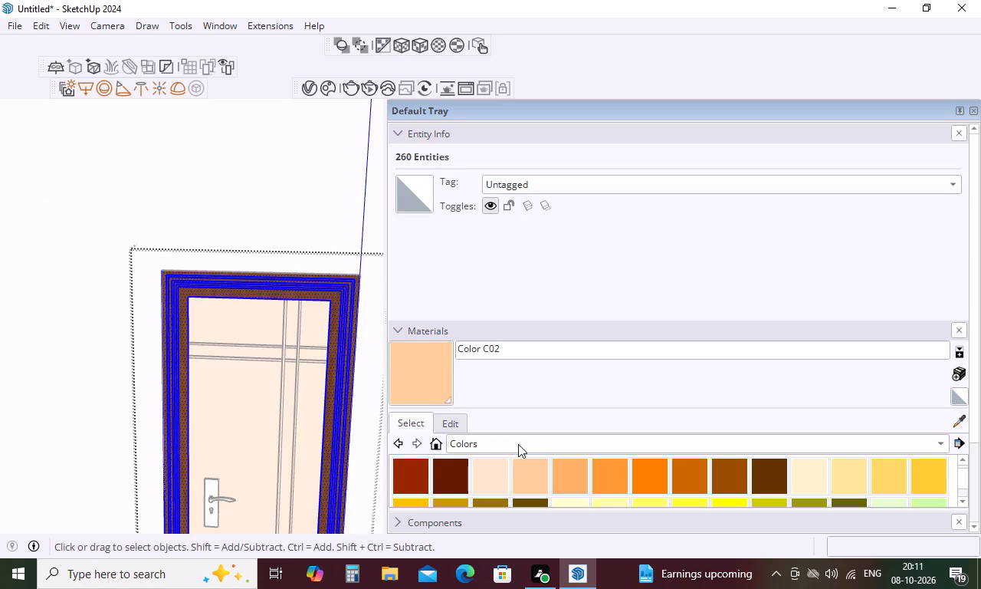
click(533, 475)
click(342, 294)
Leave the editing of the ground-floor door and return to the whole house to compare it with the reference image.
scroll(314, 260, down, 3)
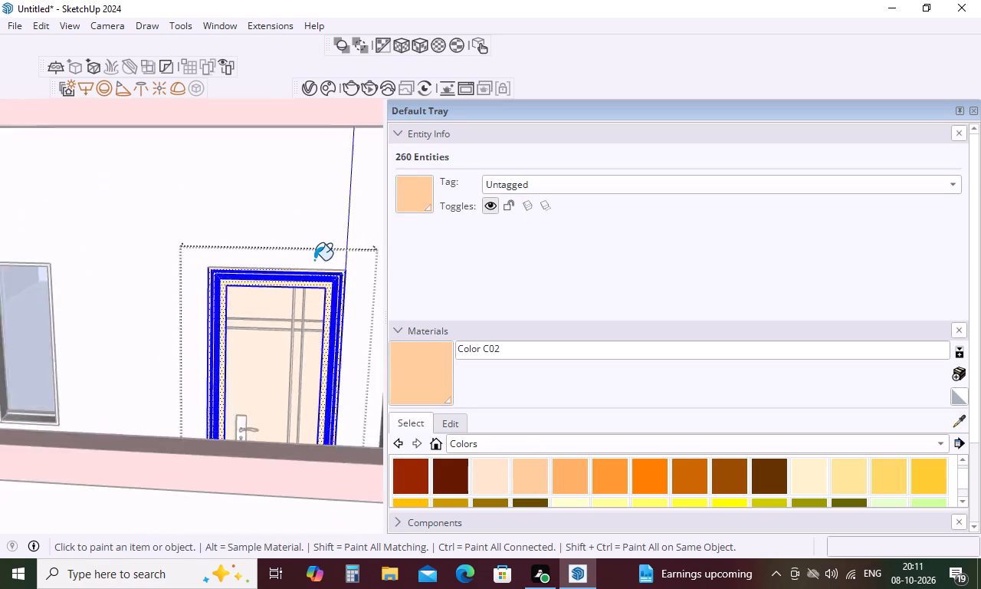
scroll(314, 260, down, 13)
key(space)
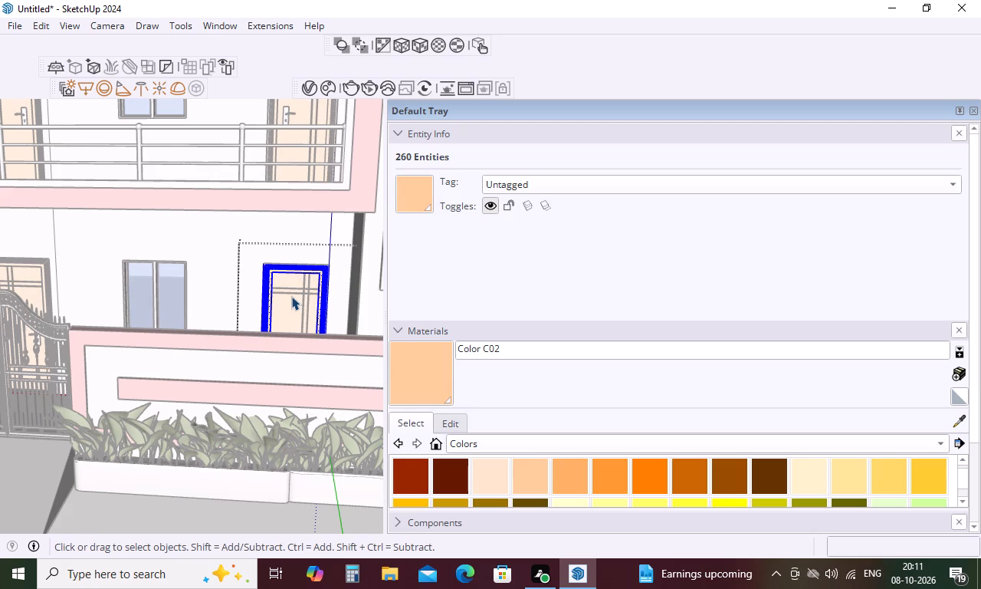
scroll(291, 296, down, 10)
click(244, 443)
scroll(204, 315, down, 5)
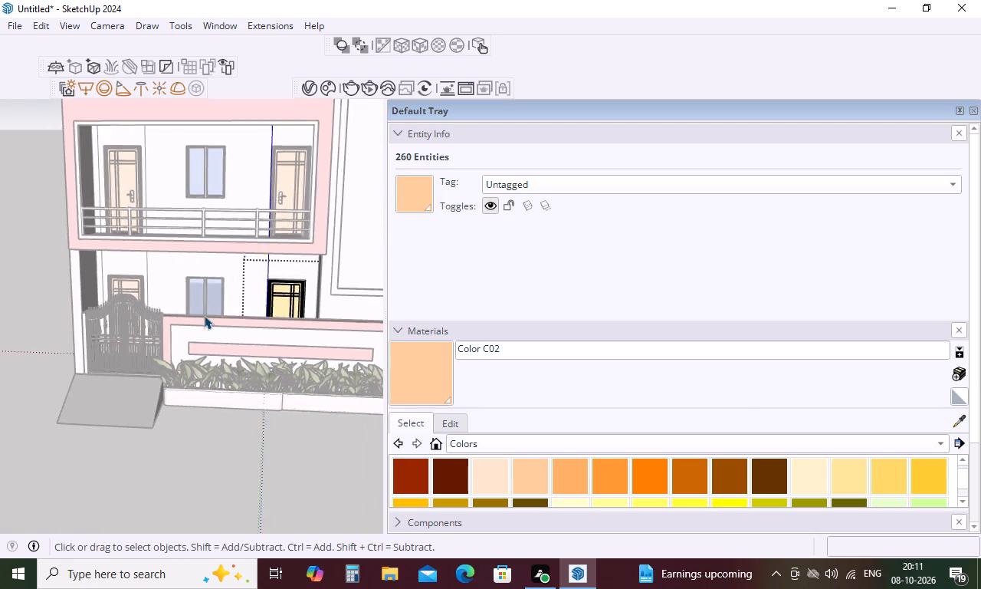
scroll(204, 315, down, 1)
click(207, 443)
scroll(178, 281, down, 7)
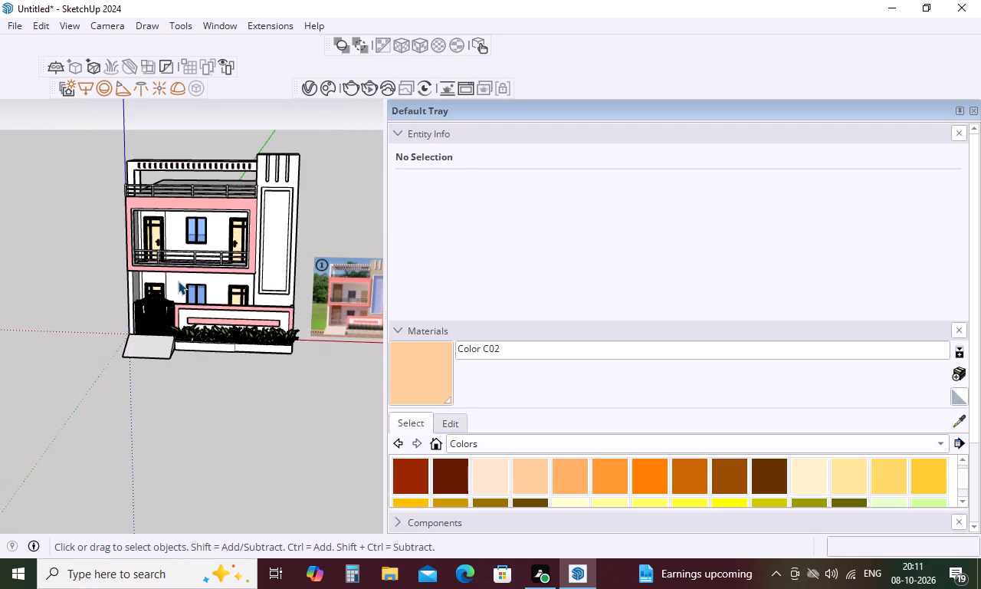
scroll(366, 306, up, 6)
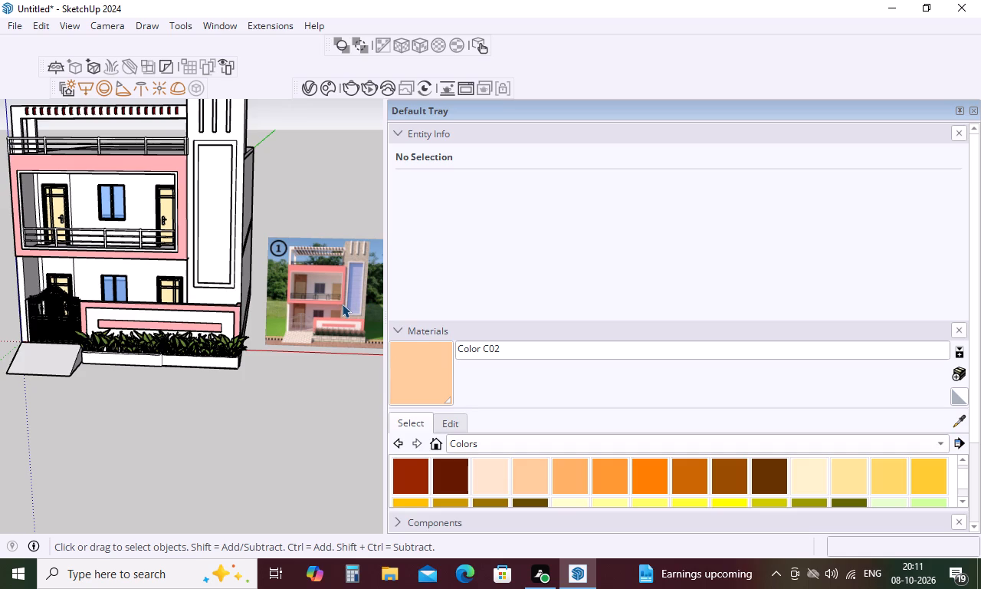
scroll(342, 304, down, 5)
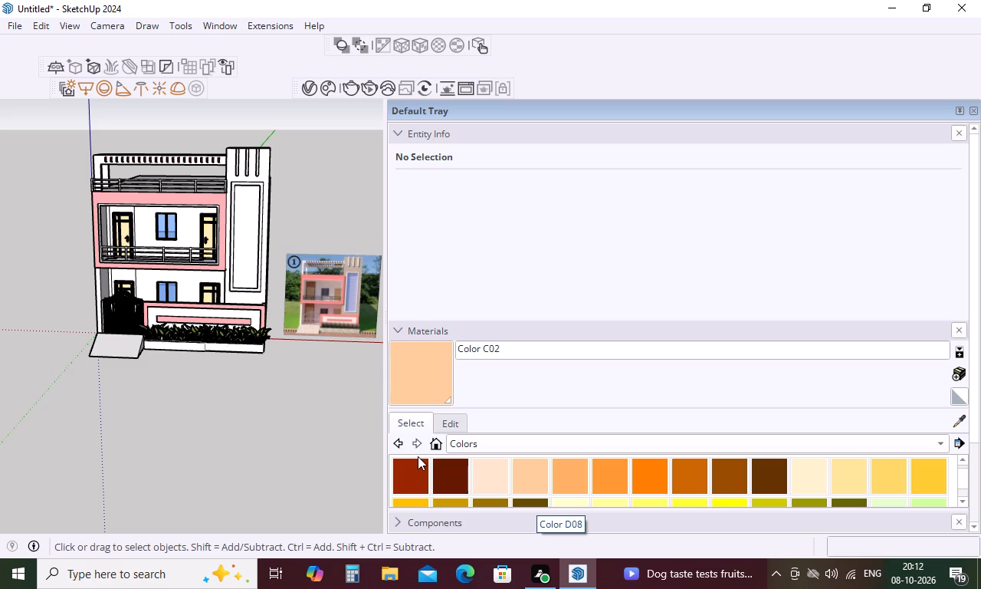
Paint the recessed panel on the front of the tall tower with Color I01 and leave the tower's editing.
scroll(592, 472, down, 3)
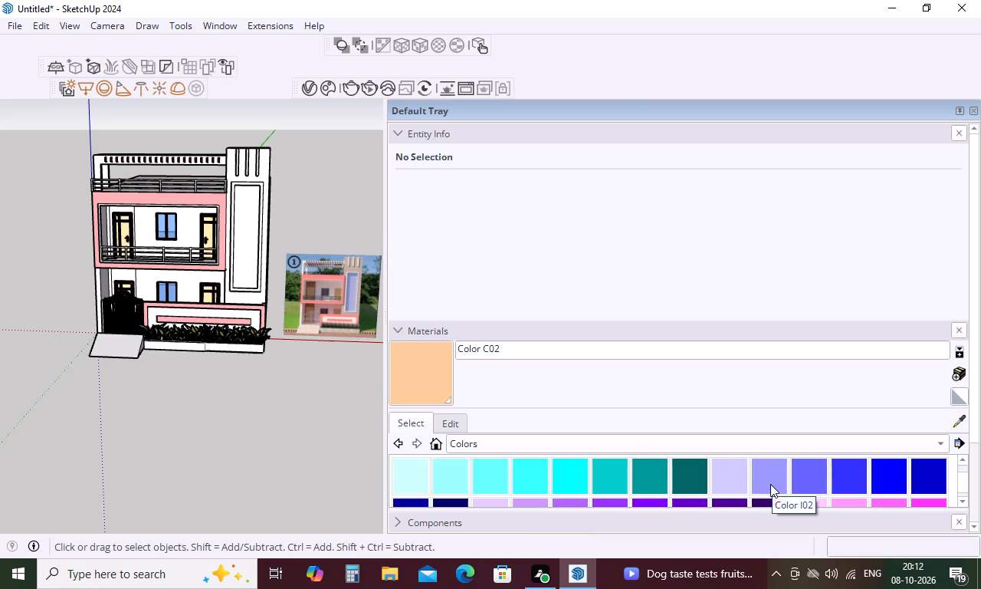
click(726, 485)
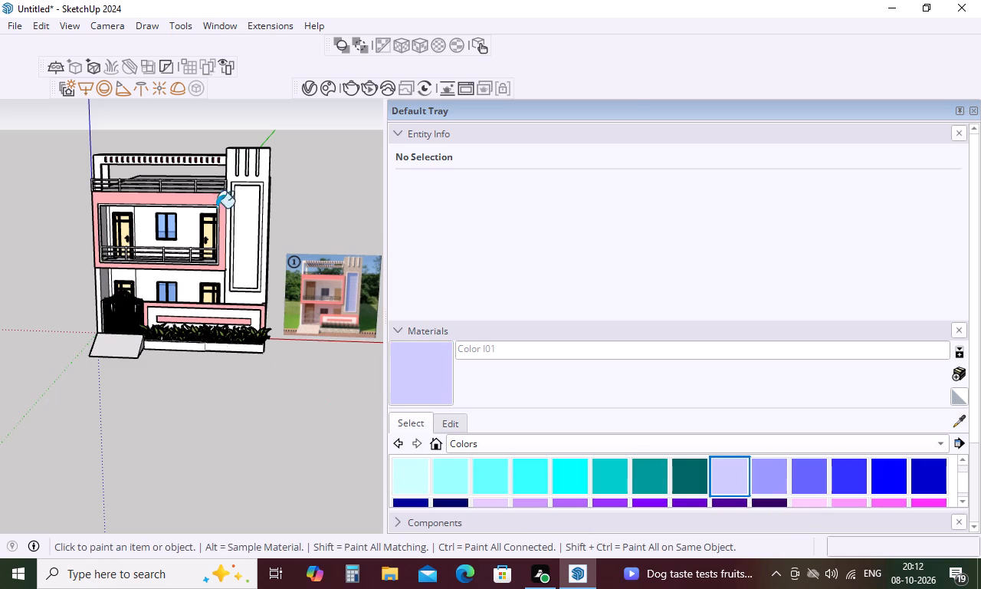
scroll(226, 202, up, 18)
key(space)
double_click(255, 254)
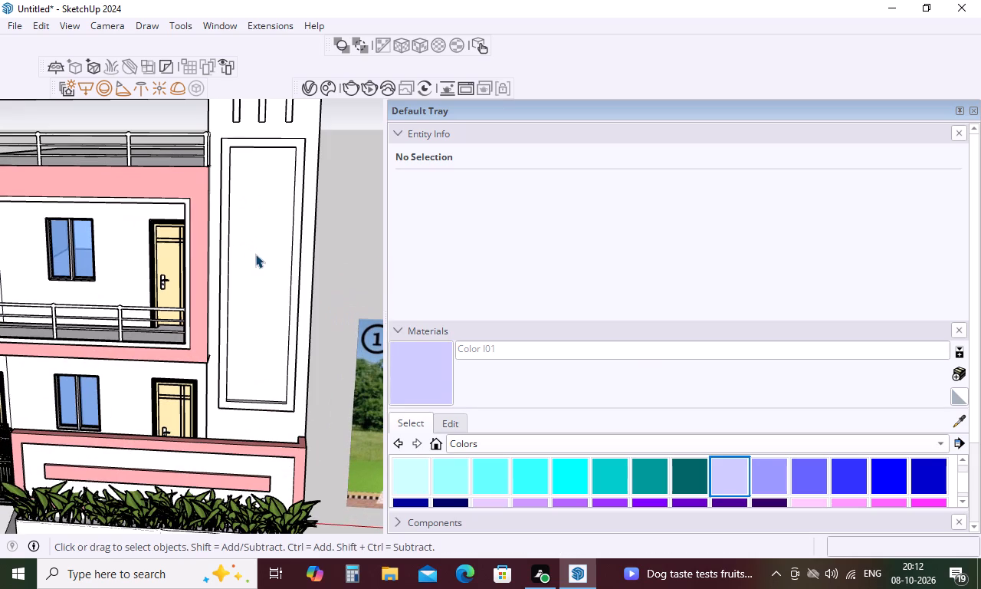
click(255, 254)
double_click(255, 254)
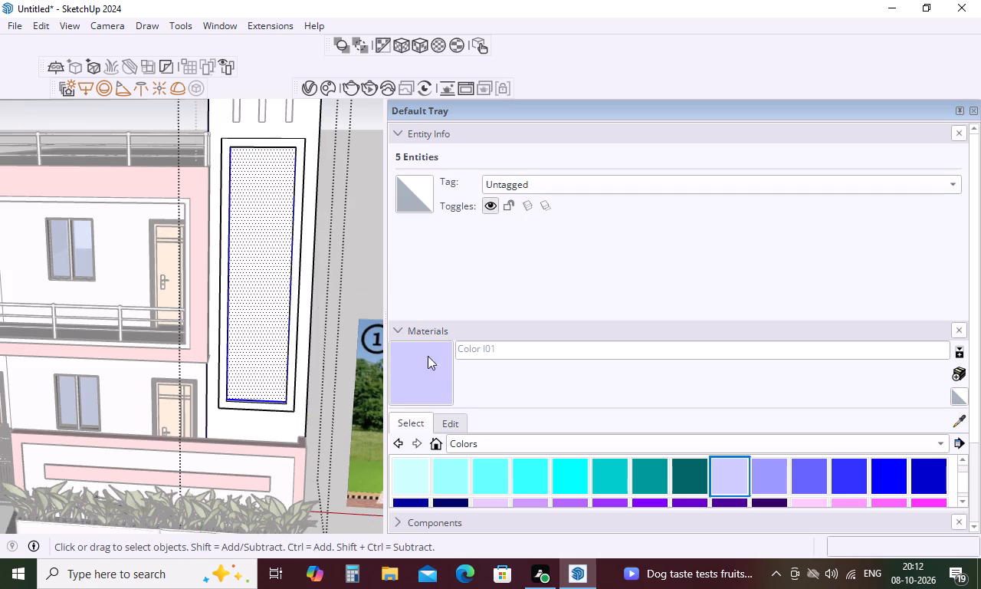
click(718, 474)
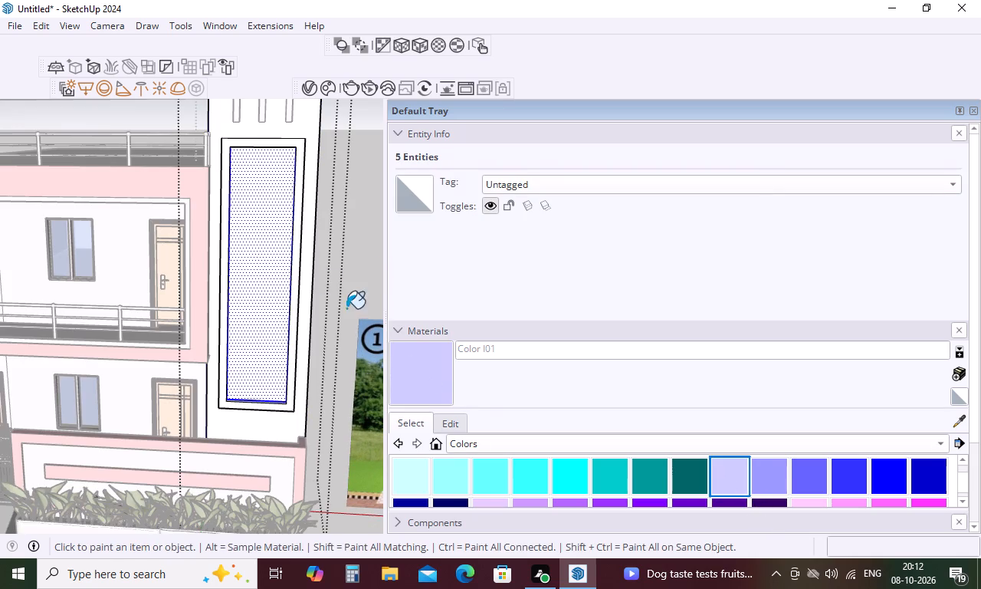
click(261, 257)
scroll(253, 287, down, 18)
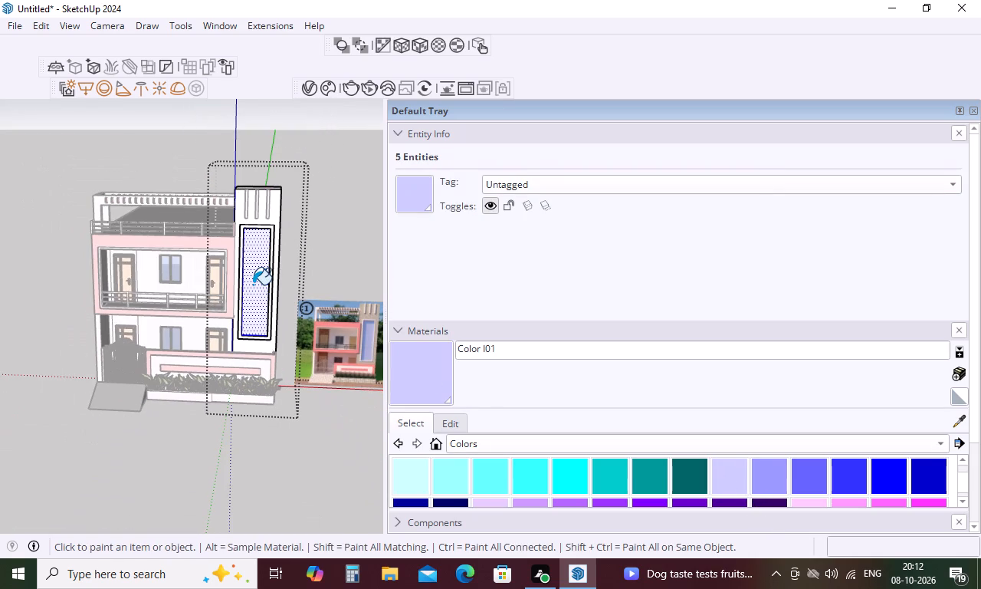
key(space)
click(279, 445)
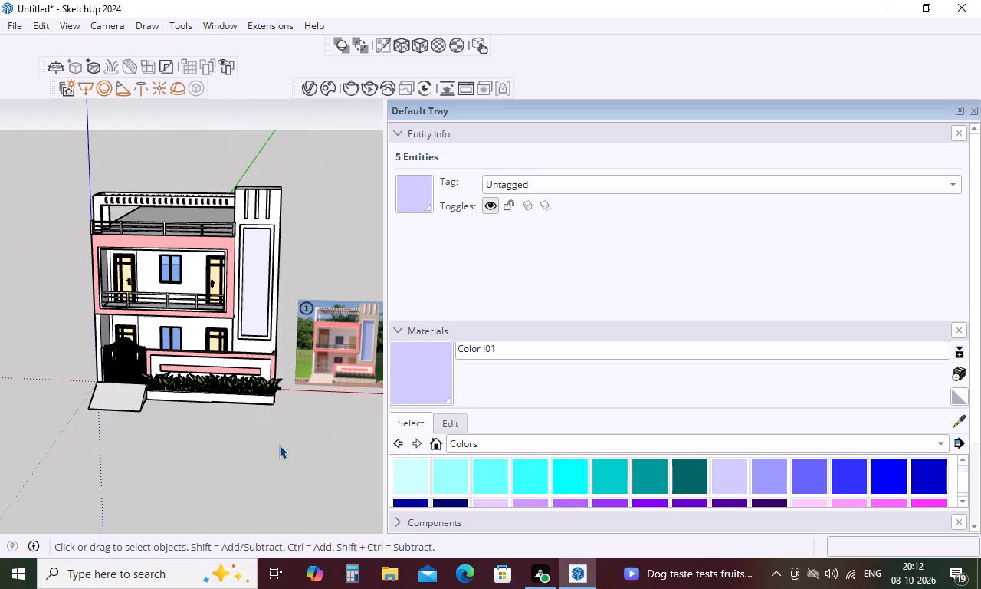
Compare the house's windows and façade colours with the reference image.
scroll(389, 350, up, 6)
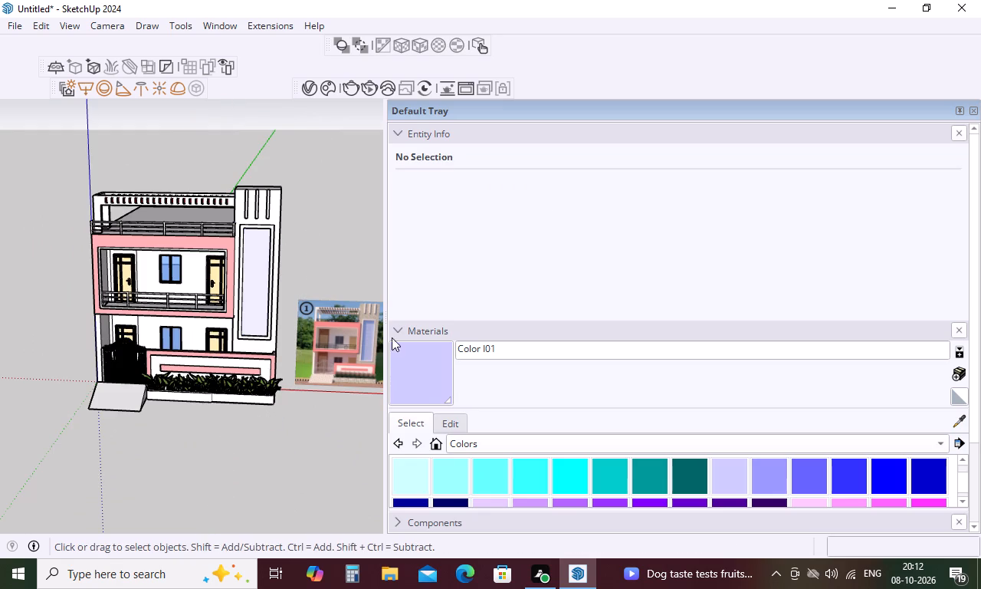
scroll(349, 274, up, 20)
scroll(349, 274, up, 3)
scroll(366, 337, down, 6)
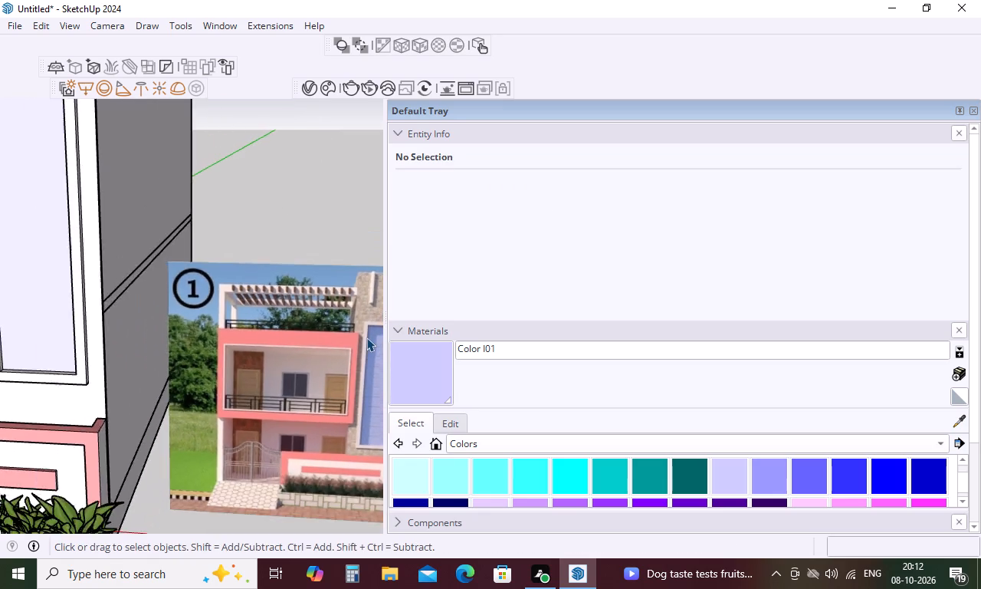
scroll(366, 337, down, 17)
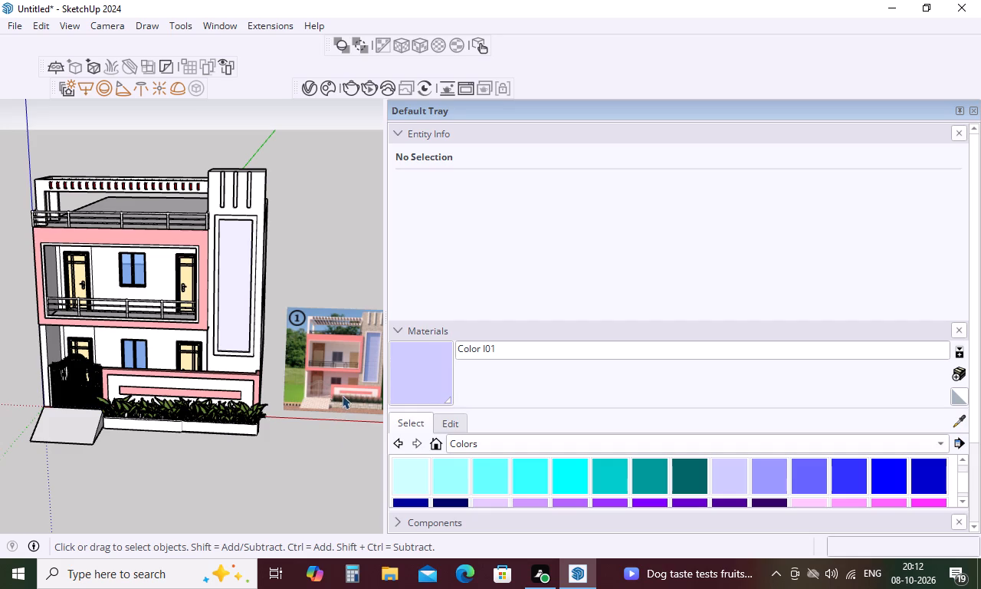
scroll(96, 242, up, 15)
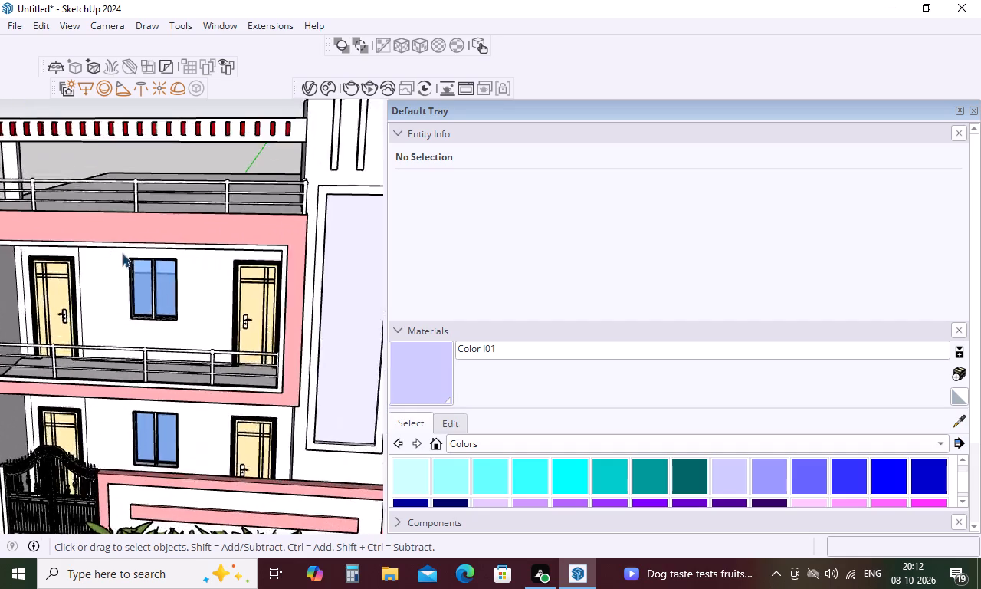
scroll(122, 253, up, 9)
scroll(170, 277, down, 18)
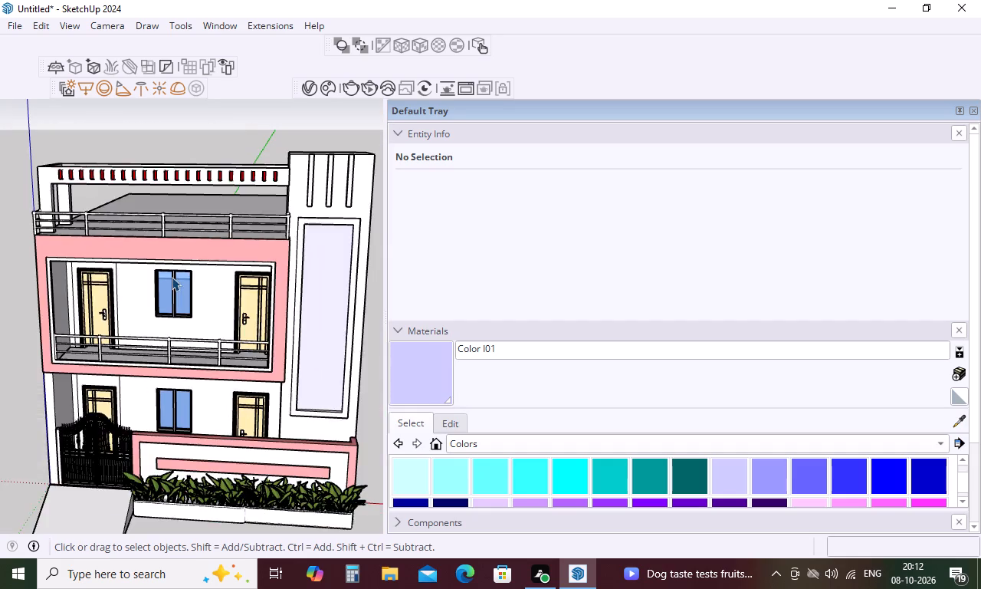
scroll(172, 277, down, 13)
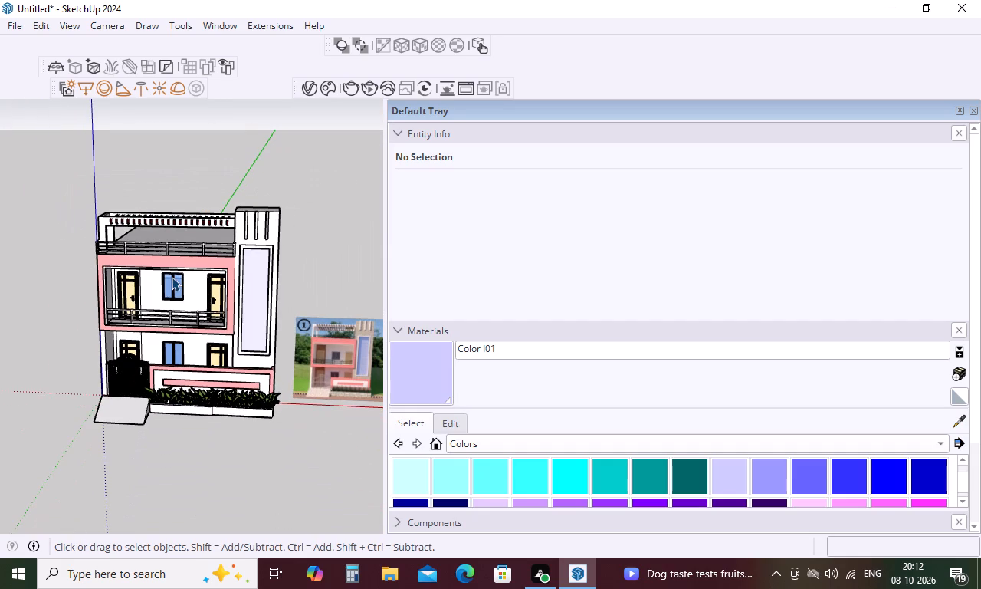
scroll(172, 277, down, 1)
scroll(360, 339, up, 13)
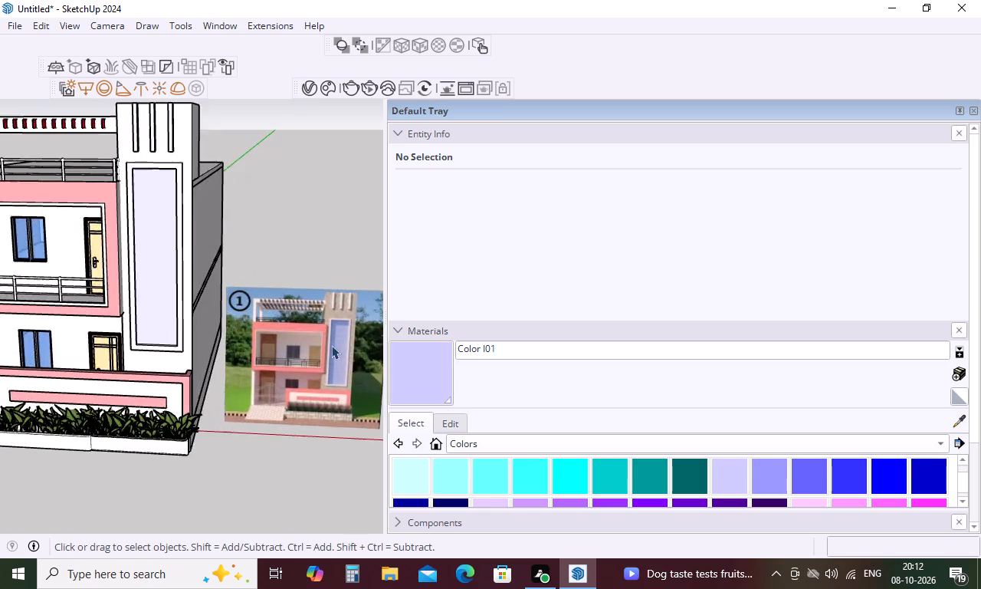
scroll(331, 345, up, 20)
scroll(331, 345, up, 5)
scroll(287, 351, down, 12)
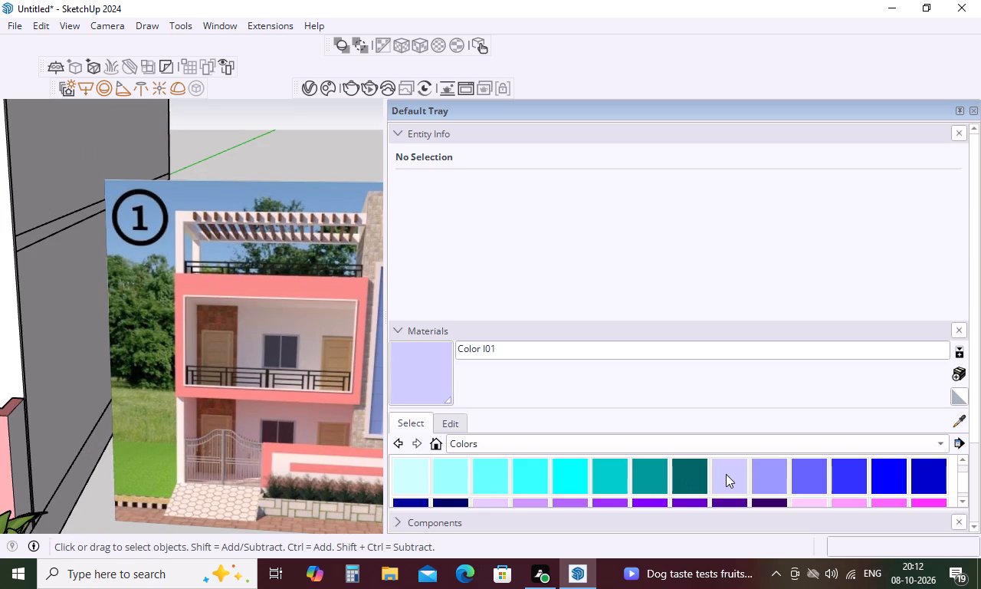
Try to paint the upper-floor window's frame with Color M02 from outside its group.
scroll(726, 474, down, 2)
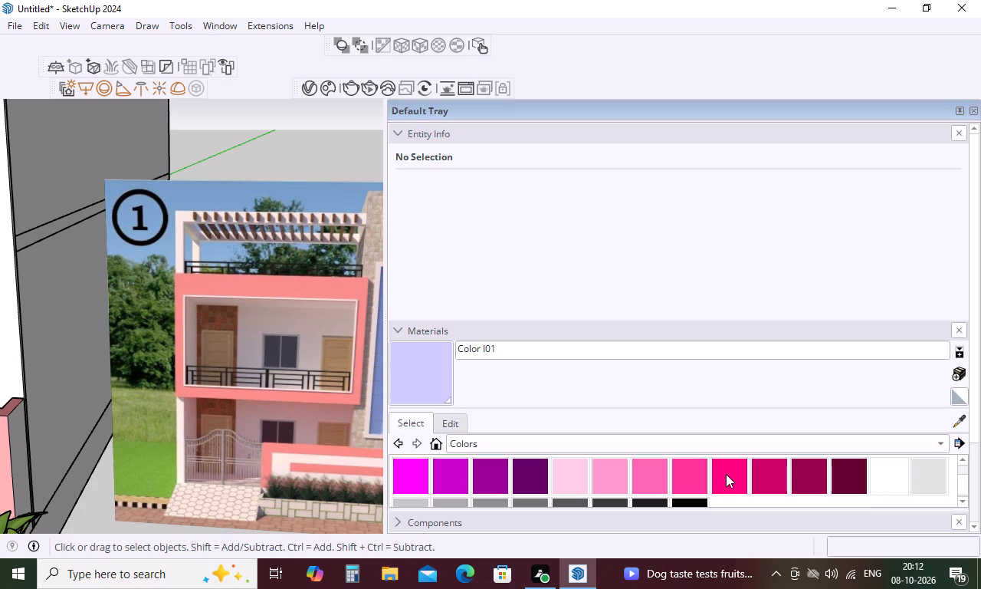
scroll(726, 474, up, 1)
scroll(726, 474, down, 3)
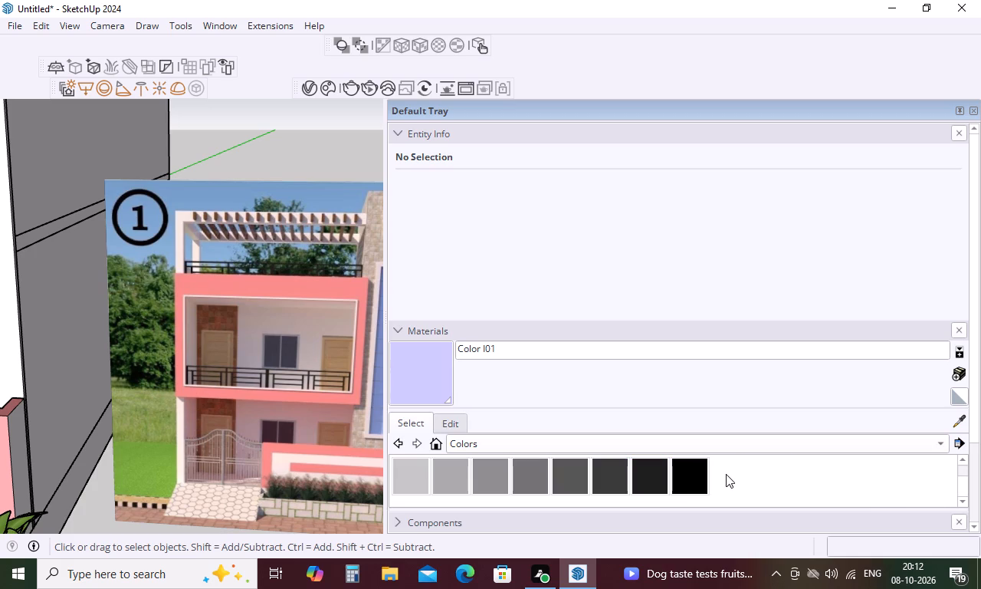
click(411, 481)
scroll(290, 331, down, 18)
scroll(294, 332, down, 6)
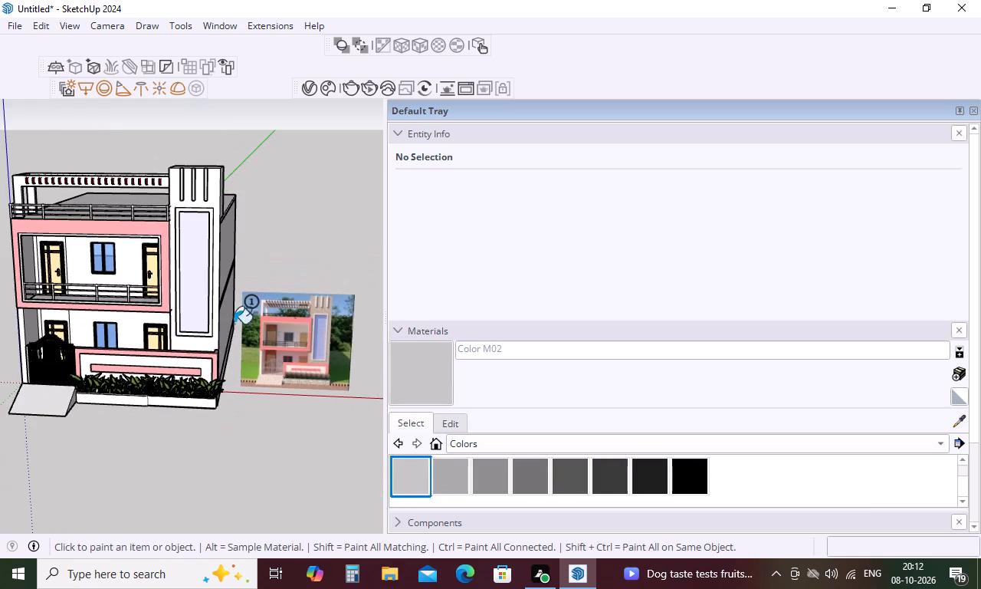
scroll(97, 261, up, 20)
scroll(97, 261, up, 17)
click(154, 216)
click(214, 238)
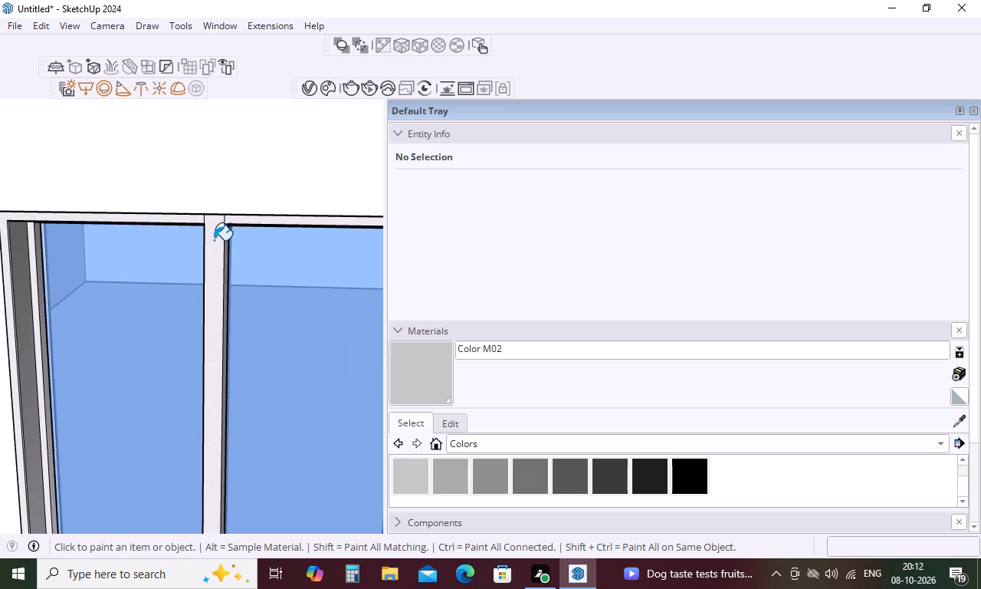
Open the upper-floor window, try Color M02 on its frame, settle on Color M03 and leave the window's editing.
key(space)
double_click(212, 253)
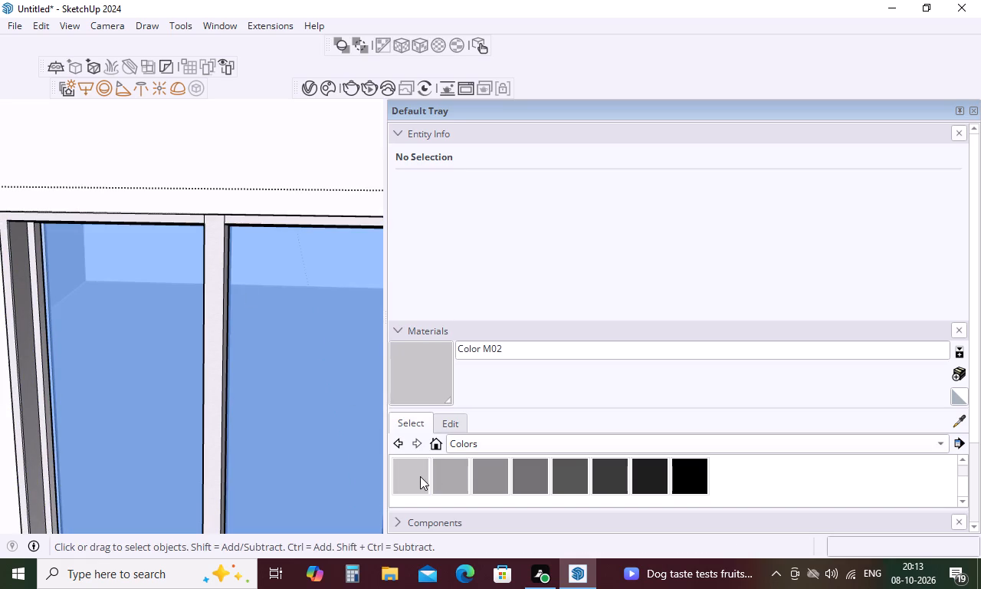
click(420, 476)
click(212, 247)
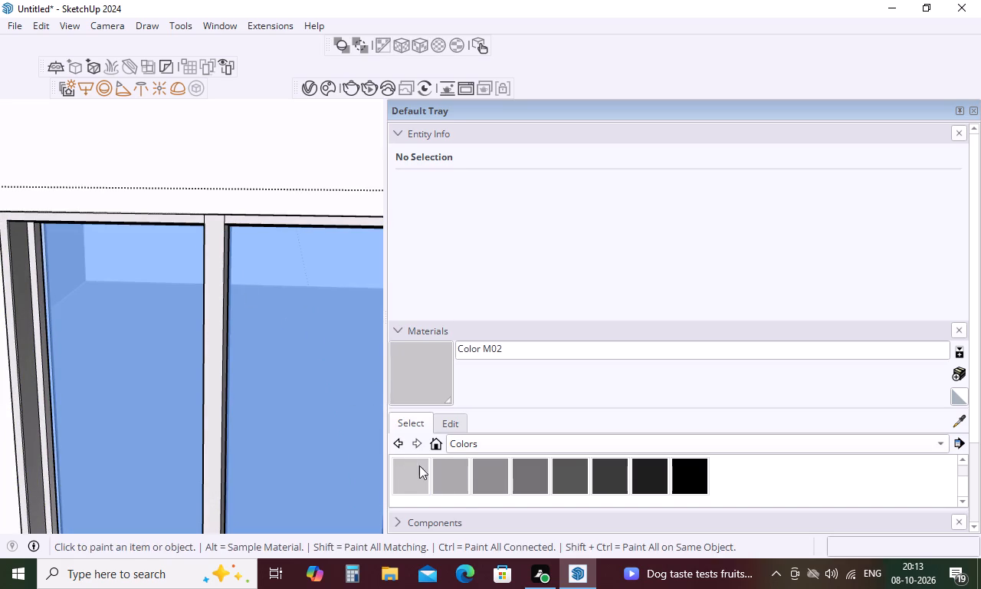
click(459, 483)
click(213, 265)
scroll(267, 195, down, 4)
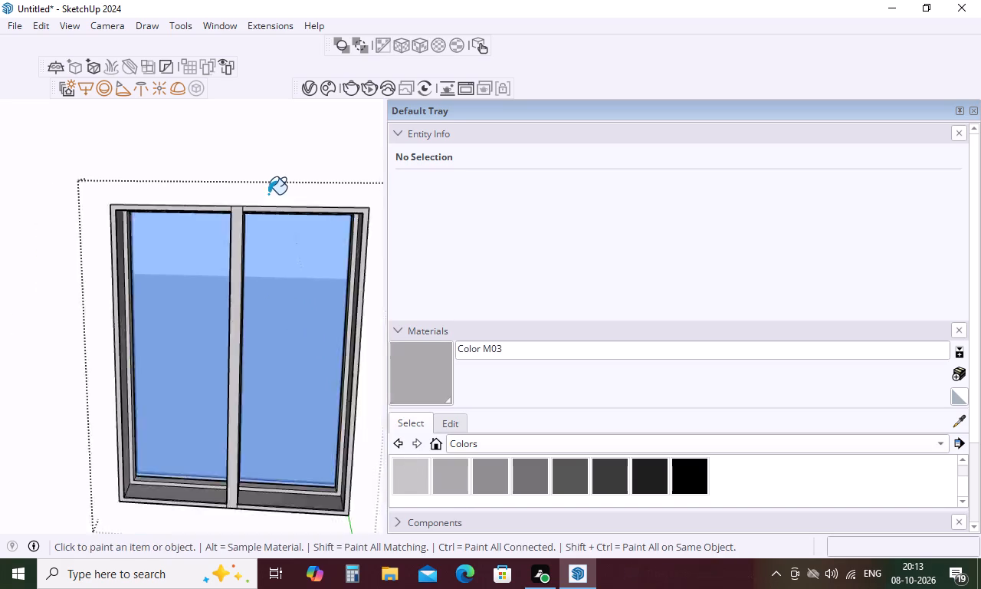
scroll(268, 194, down, 18)
key(space)
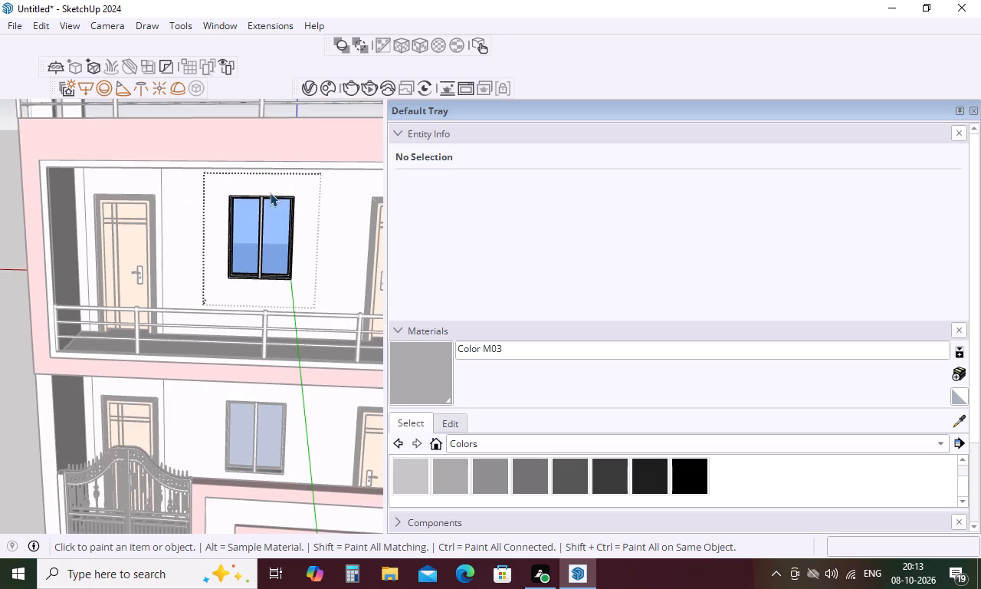
click(289, 428)
Open the ground-floor window's frame and paint its central mullion and outer border with Color M03.
scroll(274, 449, up, 9)
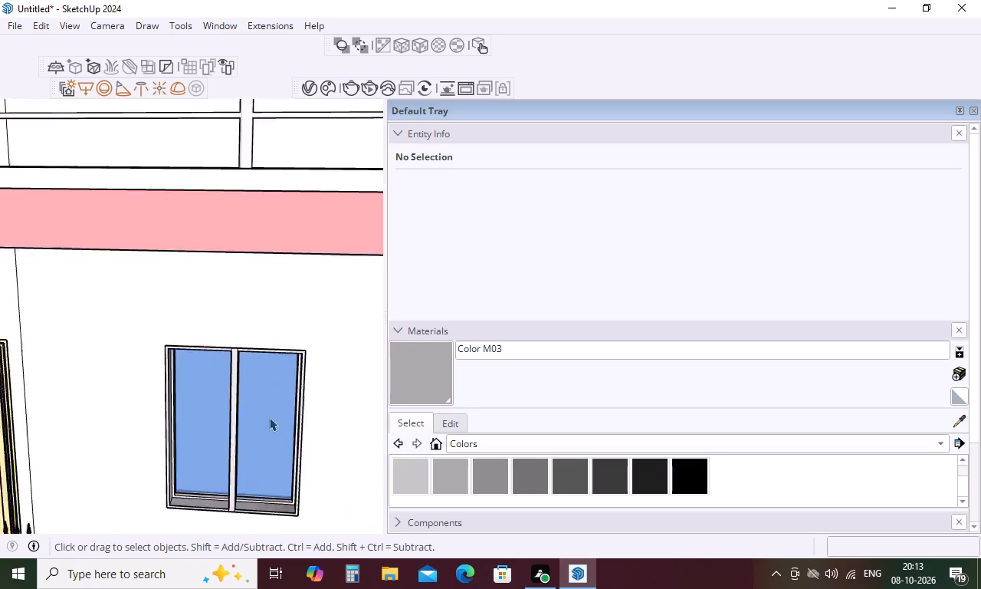
scroll(269, 417, up, 8)
double_click(204, 402)
click(204, 402)
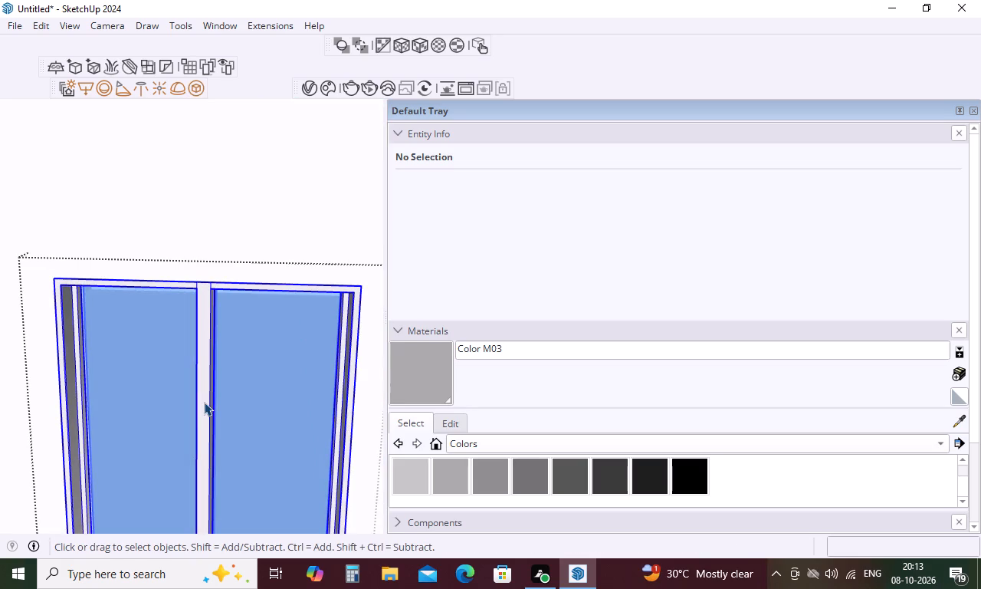
double_click(208, 401)
double_click(208, 401)
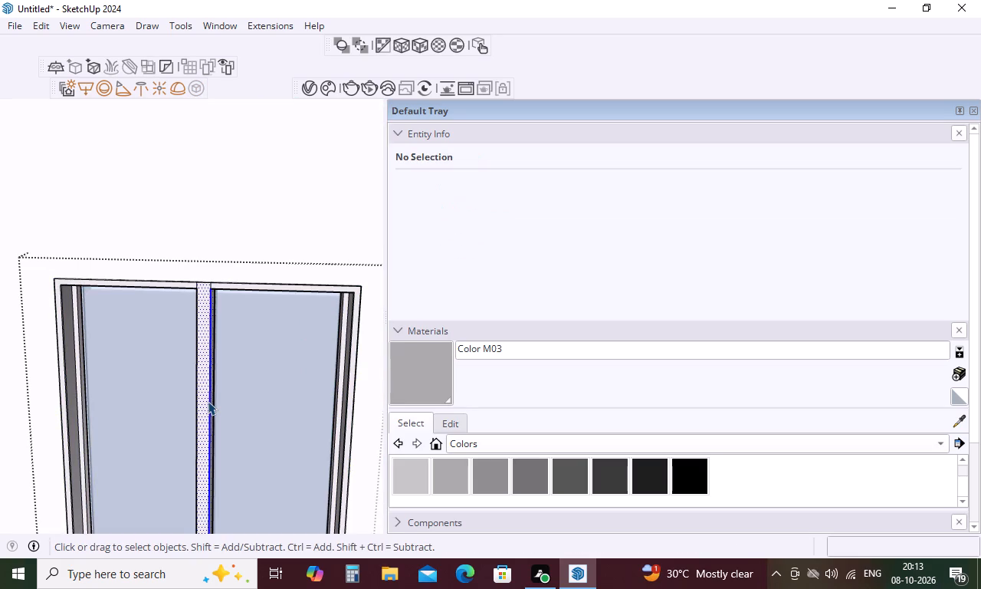
click(451, 469)
click(199, 315)
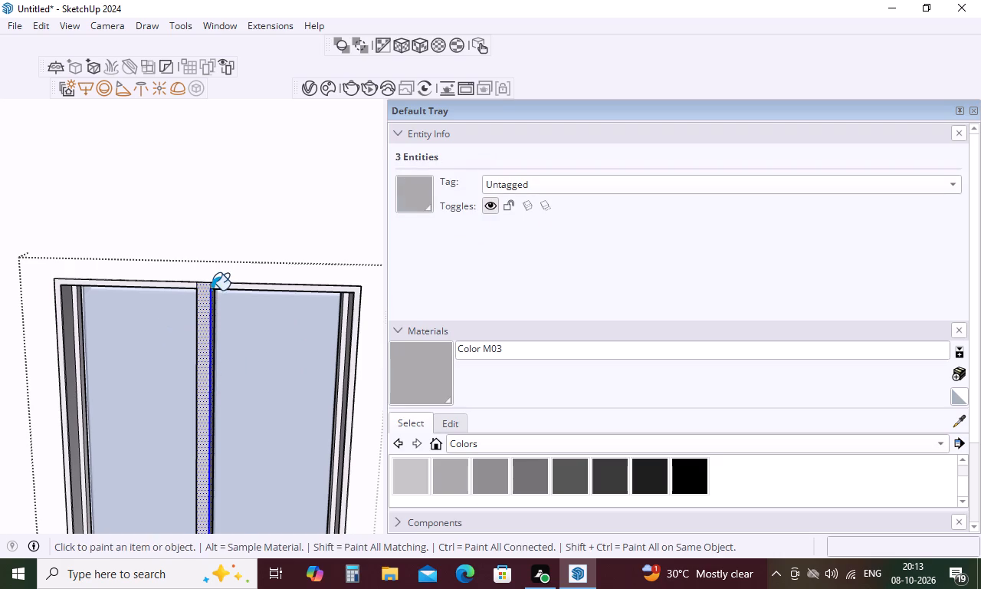
click(217, 288)
scroll(217, 285, up, 11)
click(218, 286)
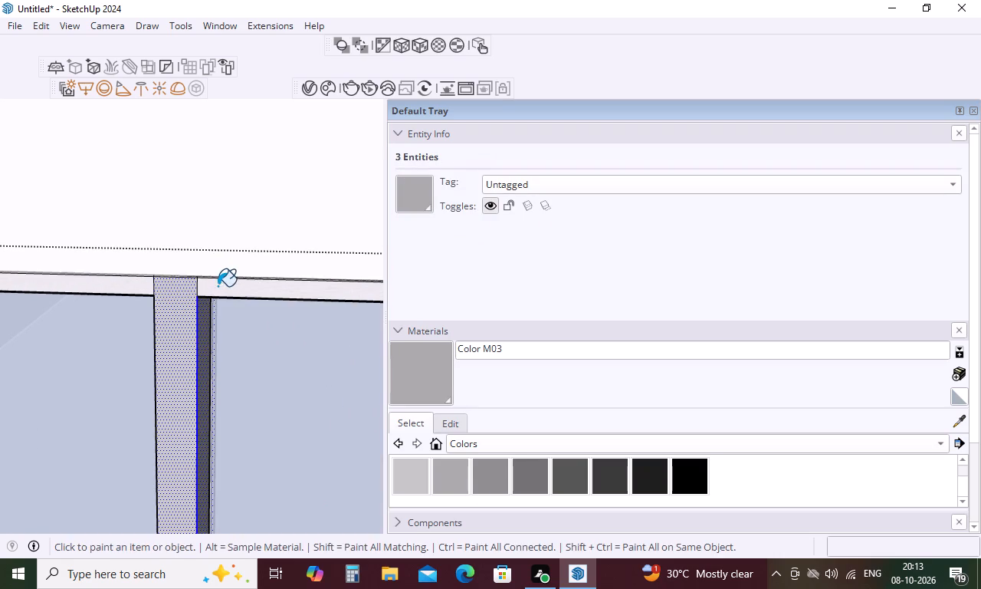
click(140, 280)
scroll(212, 261, down, 5)
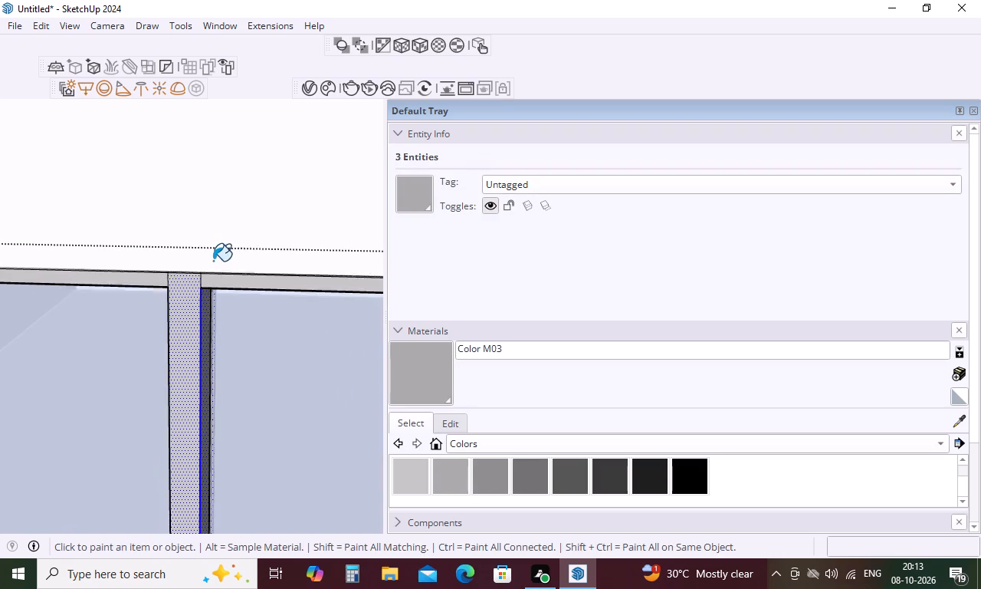
Paint the inner sill and the sash faces around both panes of the ground-floor window with Color M03.
scroll(215, 260, down, 12)
scroll(154, 488, up, 11)
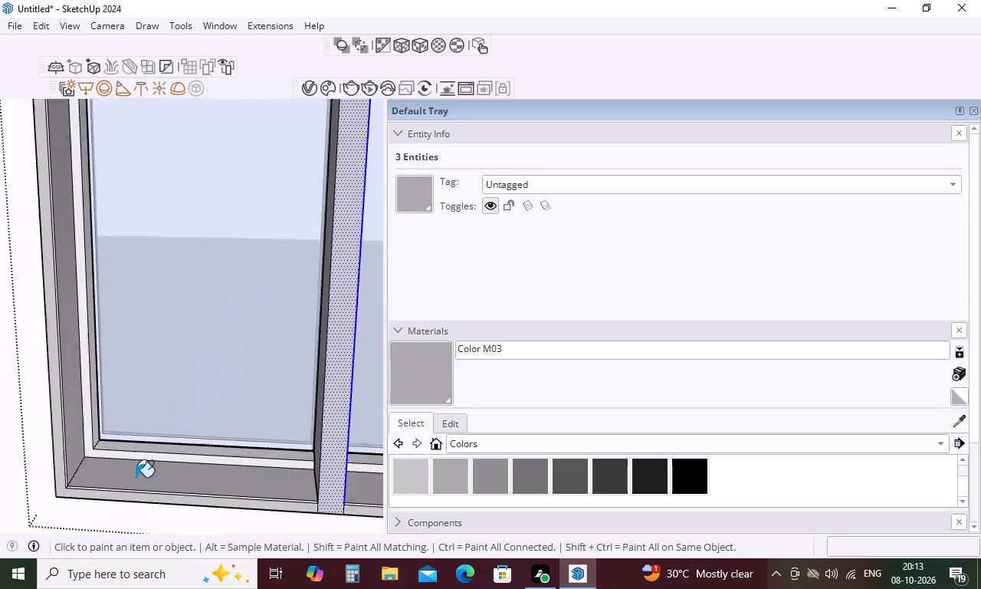
scroll(136, 477, up, 1)
click(97, 489)
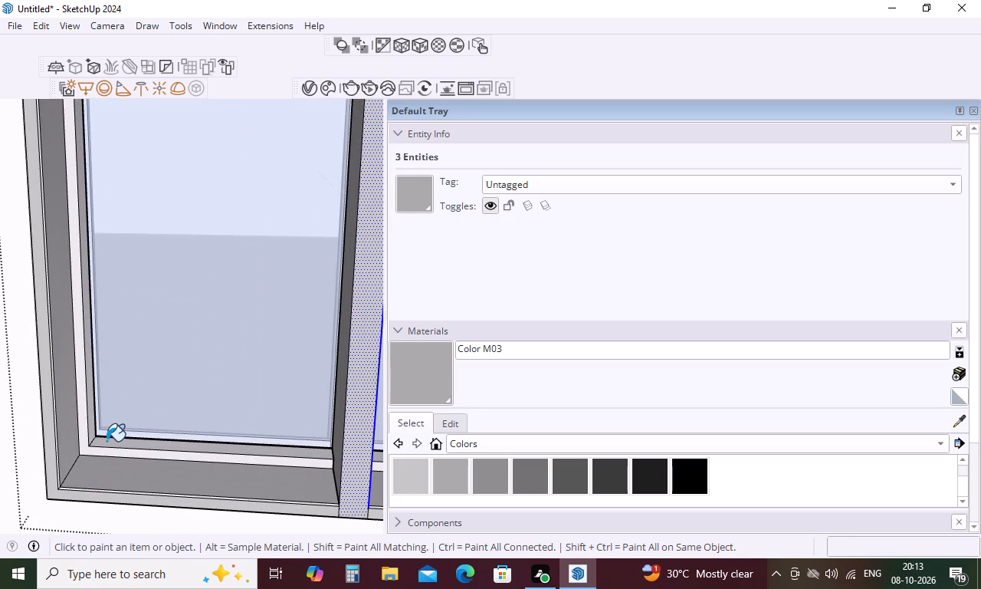
click(107, 440)
click(84, 413)
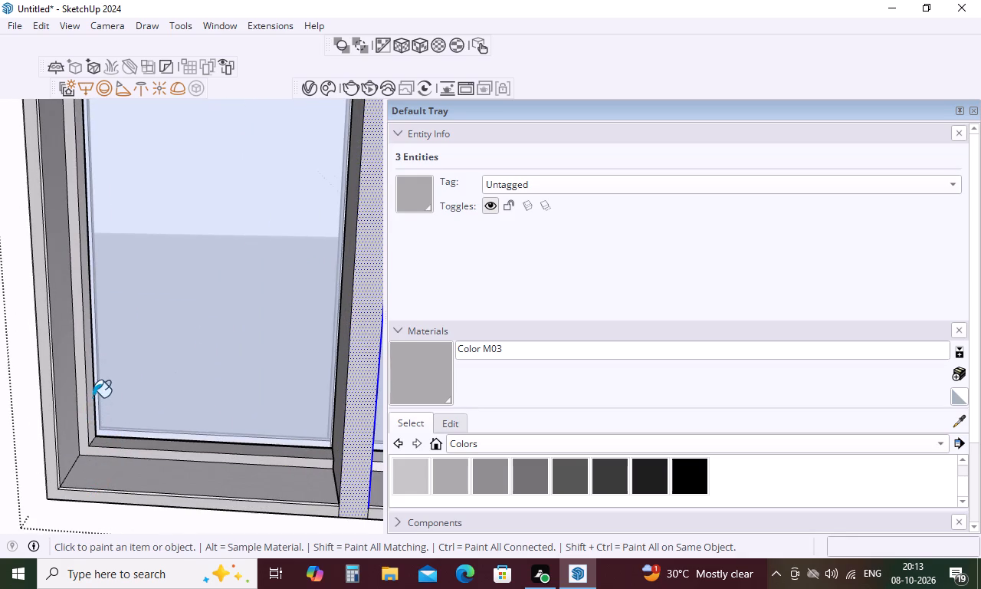
scroll(96, 425, down, 11)
scroll(233, 455, up, 11)
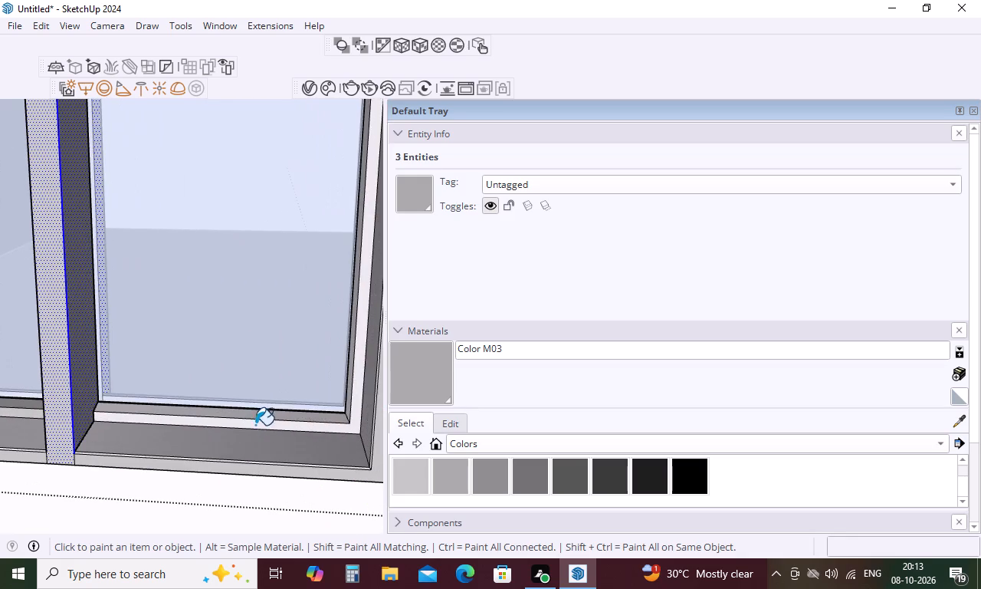
click(259, 423)
scroll(258, 427, down, 11)
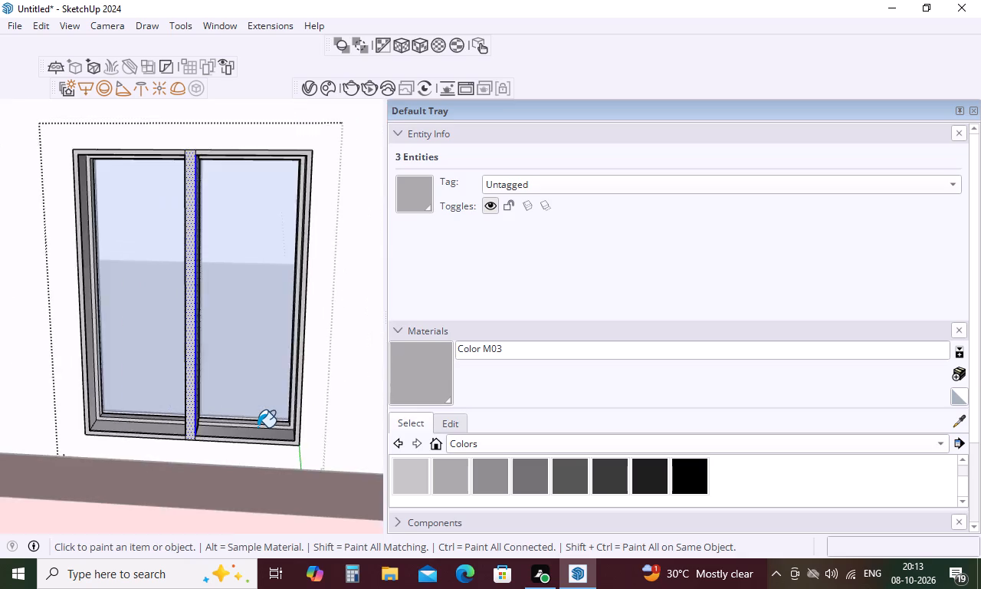
Leave the ground-floor window's editing and return to the whole house model.
scroll(258, 427, down, 18)
key(space)
scroll(246, 377, down, 4)
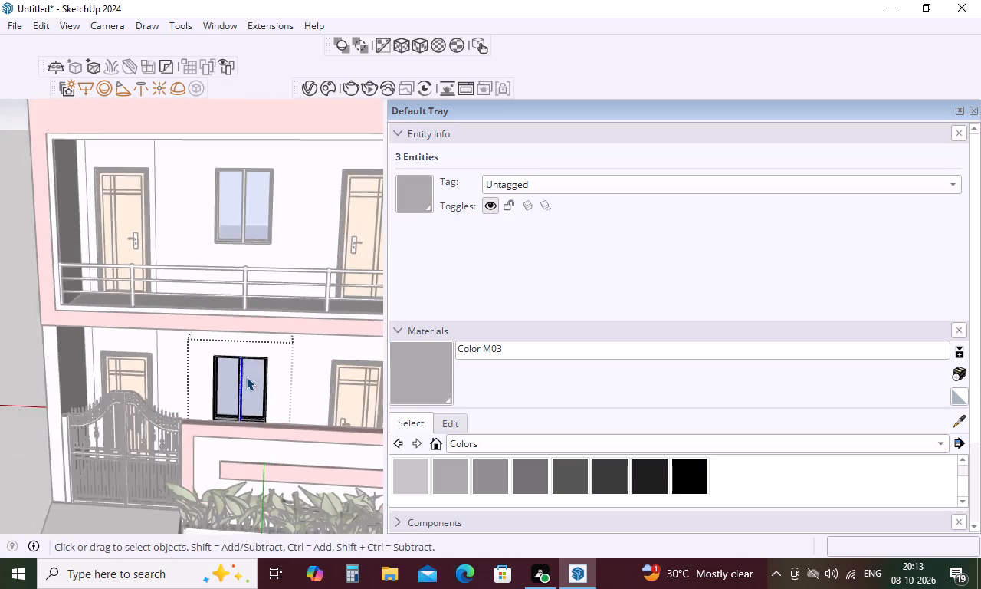
scroll(246, 377, down, 8)
click(65, 367)
click(65, 367)
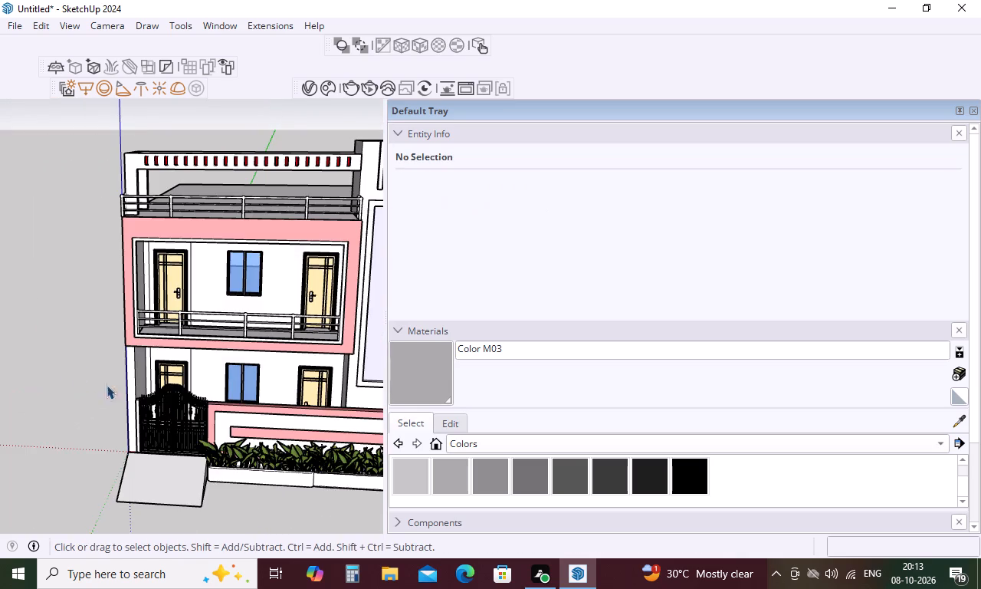
Examine the ground-floor and upper-floor windows up close to check their frame colouring.
scroll(182, 401, up, 20)
scroll(182, 401, up, 4)
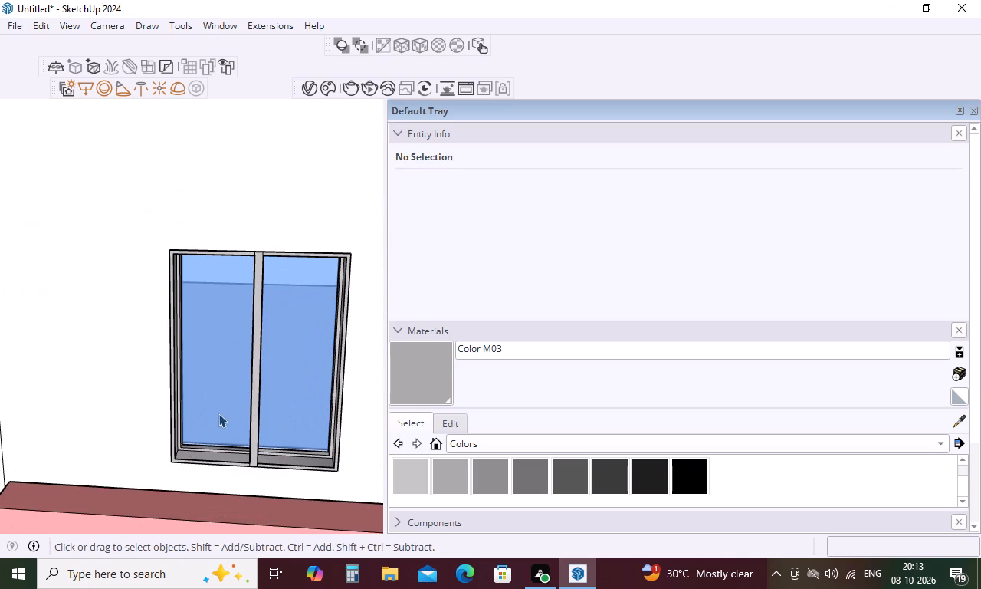
scroll(206, 446, up, 11)
scroll(180, 408, down, 18)
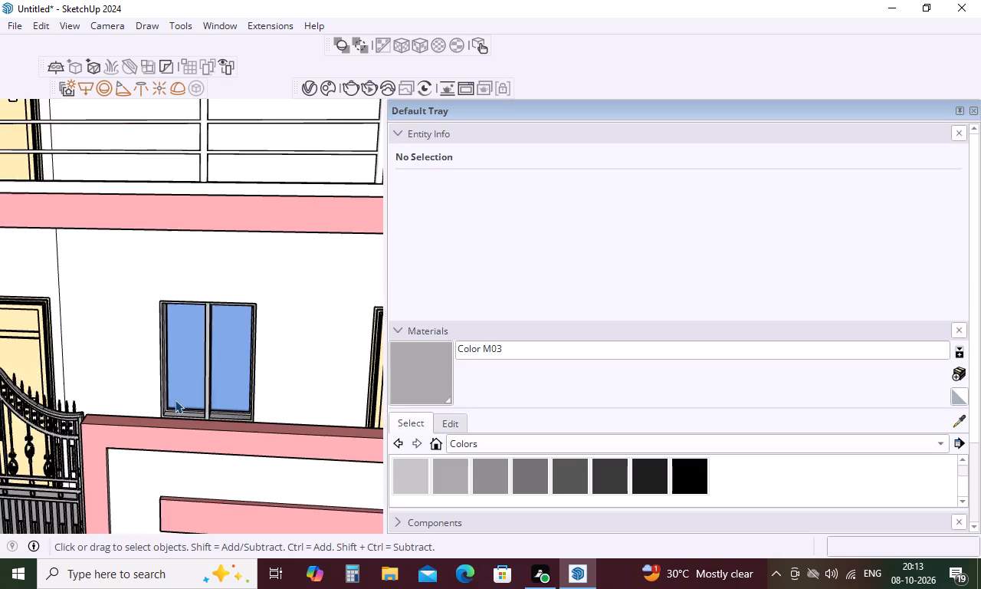
scroll(175, 400, down, 12)
scroll(170, 251, up, 17)
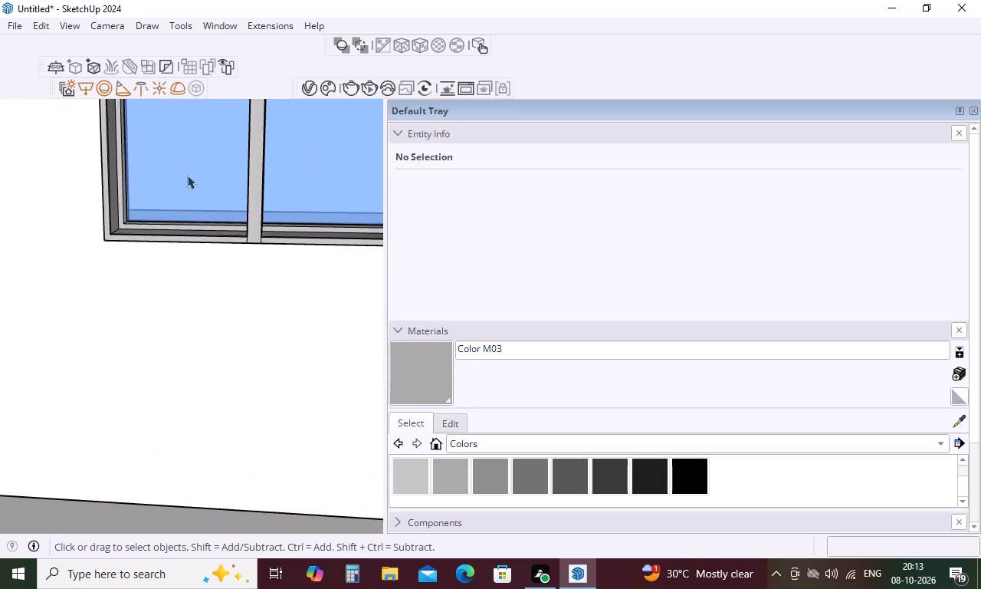
scroll(187, 175, up, 6)
scroll(187, 175, down, 17)
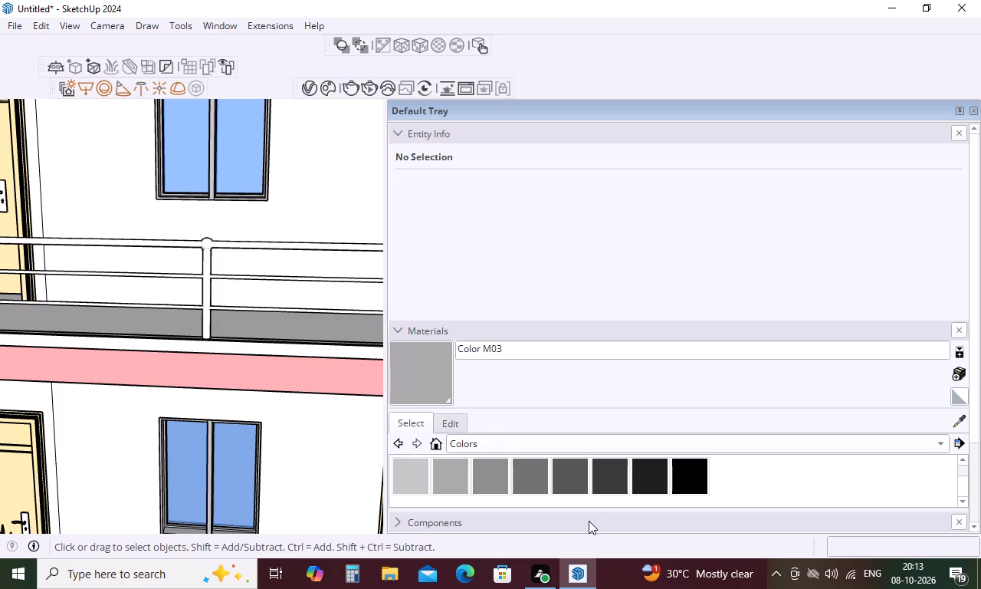
Open the ground-floor window's glass and paint both panes with Mirror 01 from the Glass and Mirrors materials.
click(937, 446)
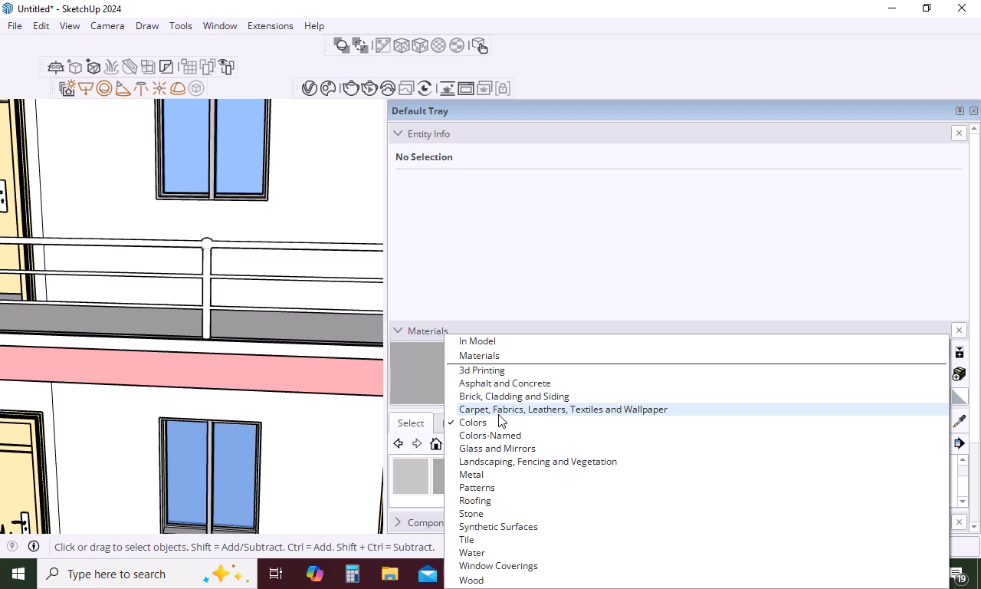
click(494, 446)
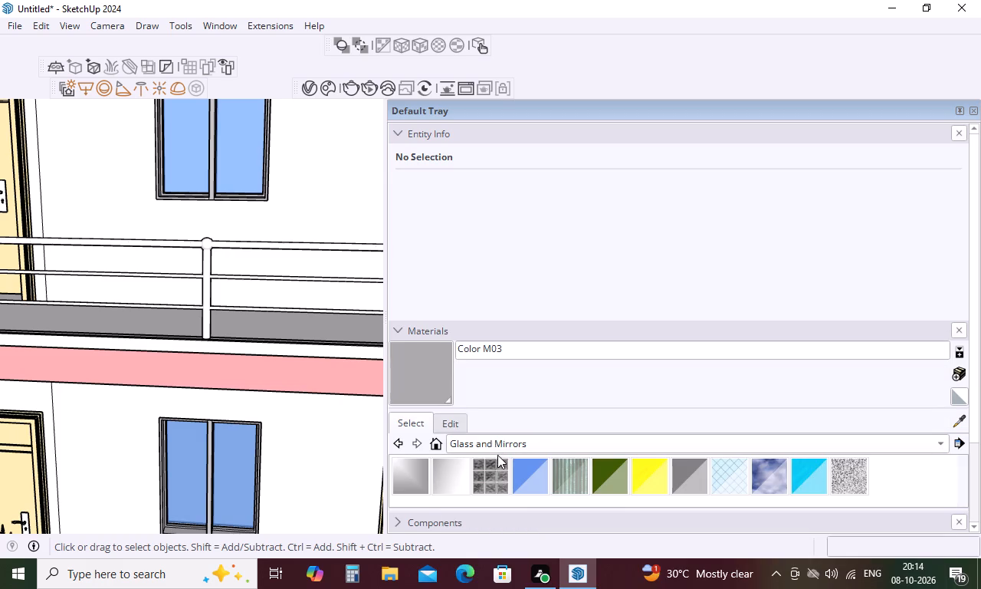
click(418, 475)
scroll(185, 462, up, 3)
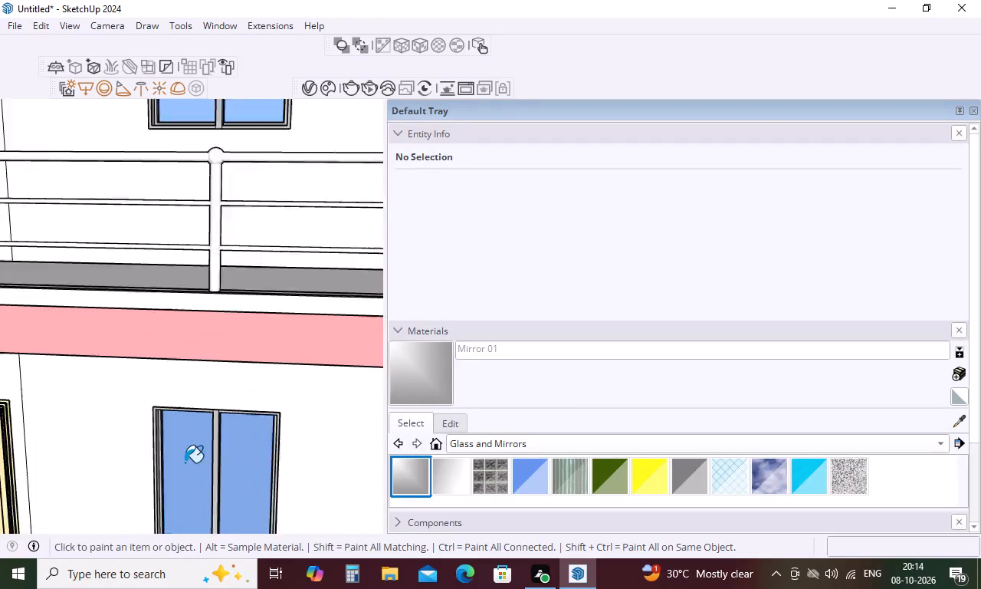
scroll(185, 462, up, 9)
key(space)
triple_click(205, 446)
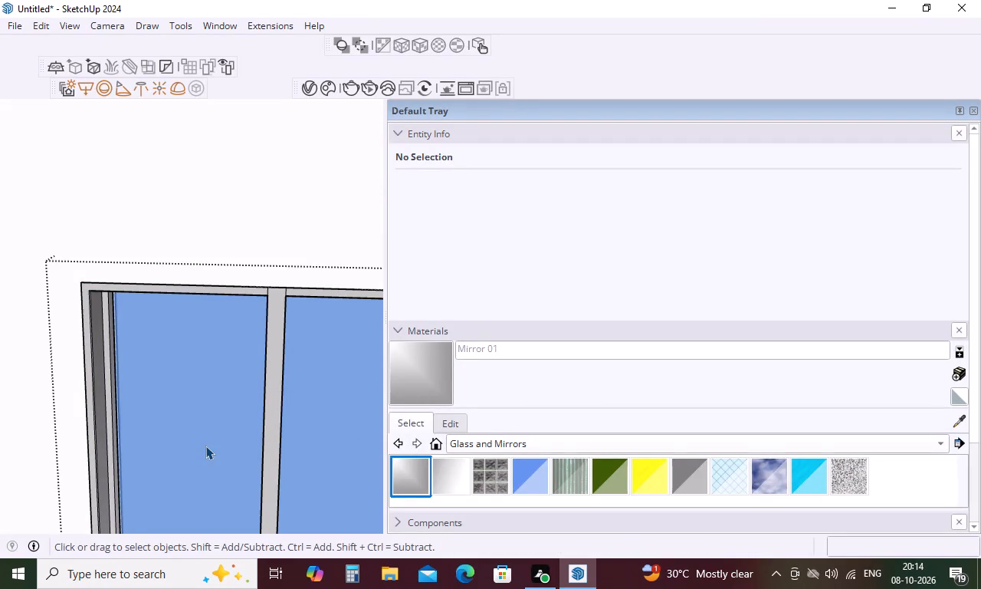
double_click(205, 446)
click(424, 471)
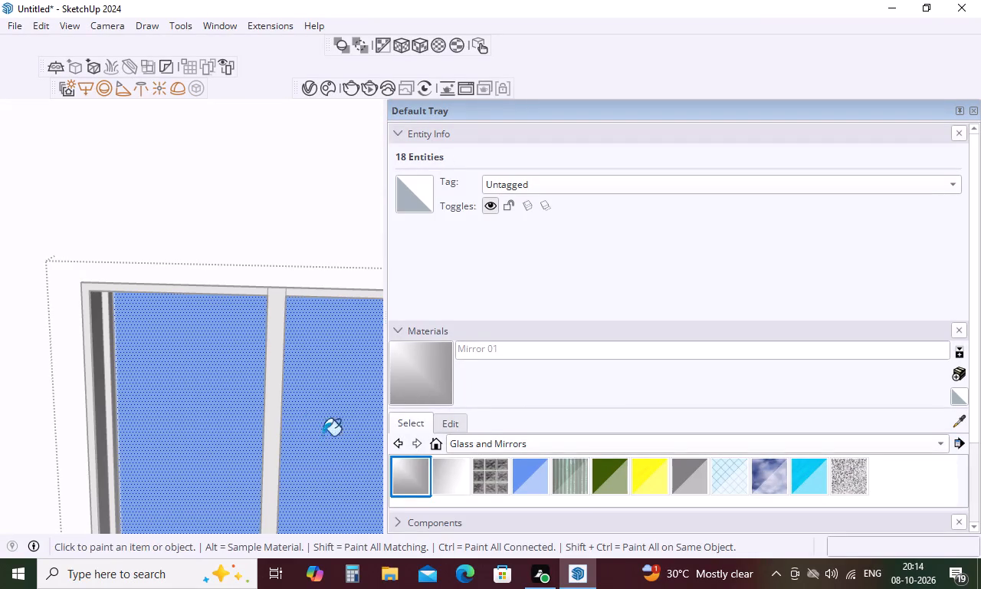
click(220, 374)
scroll(365, 433, down, 11)
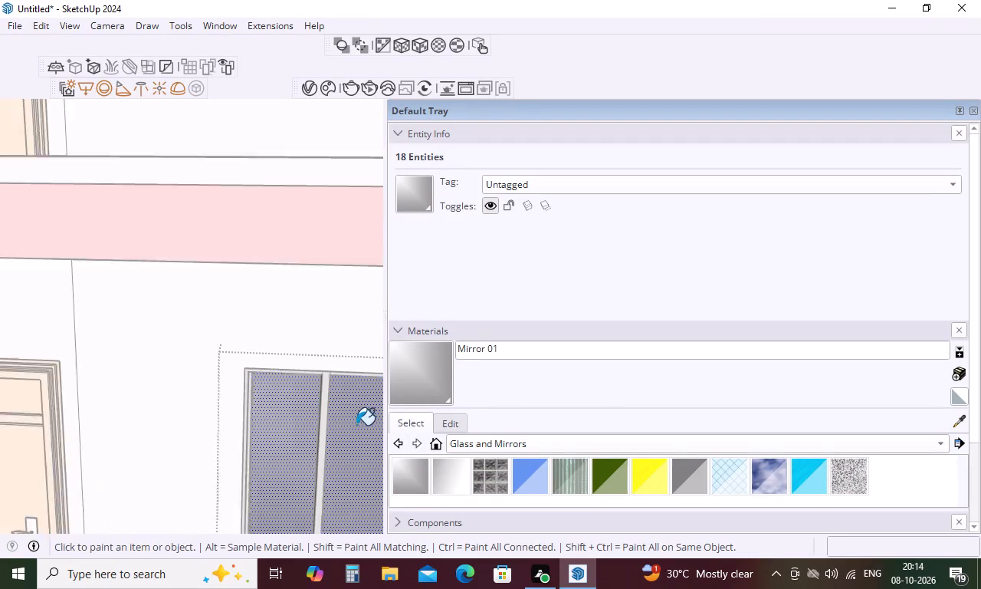
scroll(343, 425, down, 12)
key(space)
Open the upper-floor window's glass, paint both panes with Mirror 01 and leave the window's editing.
scroll(346, 298, up, 12)
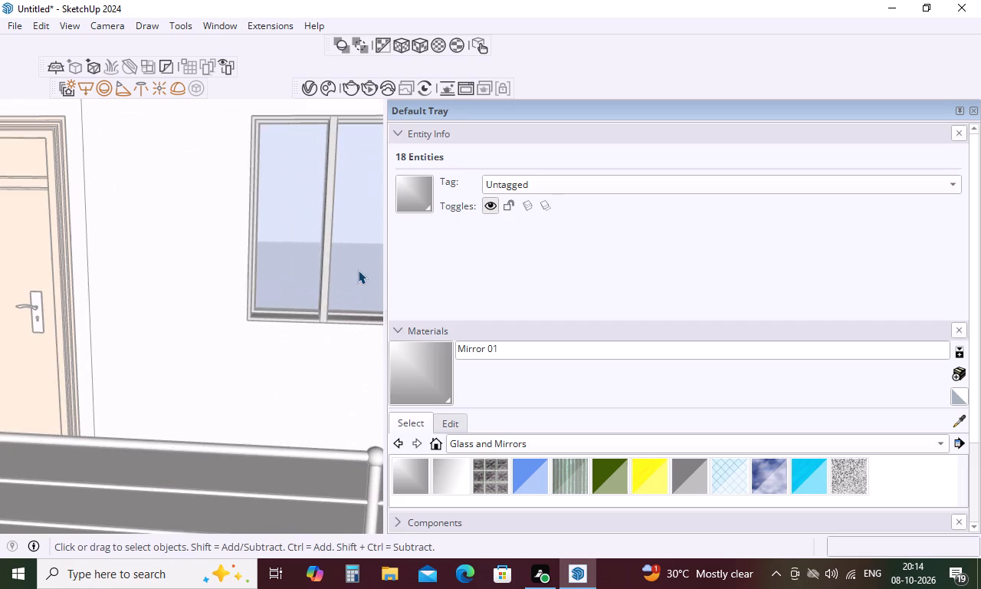
double_click(358, 270)
double_click(358, 270)
click(358, 270)
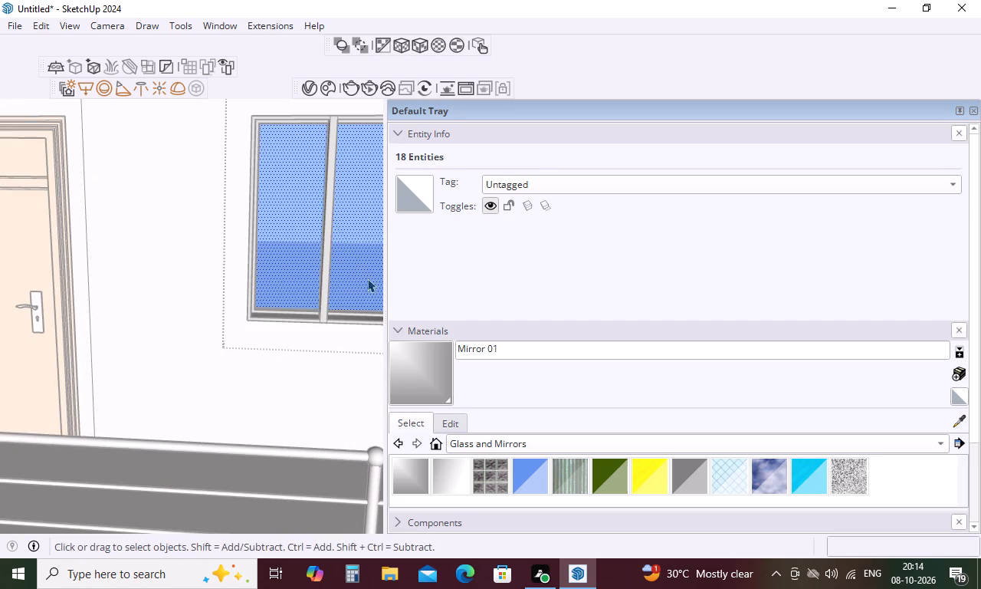
click(419, 478)
click(333, 266)
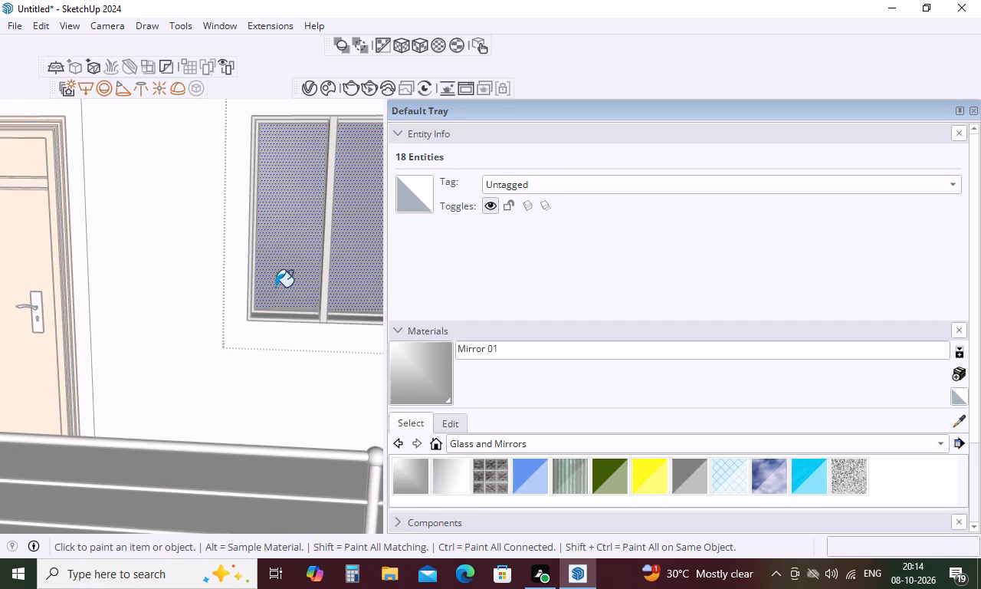
scroll(275, 287, down, 20)
scroll(275, 287, down, 4)
key(space)
click(101, 318)
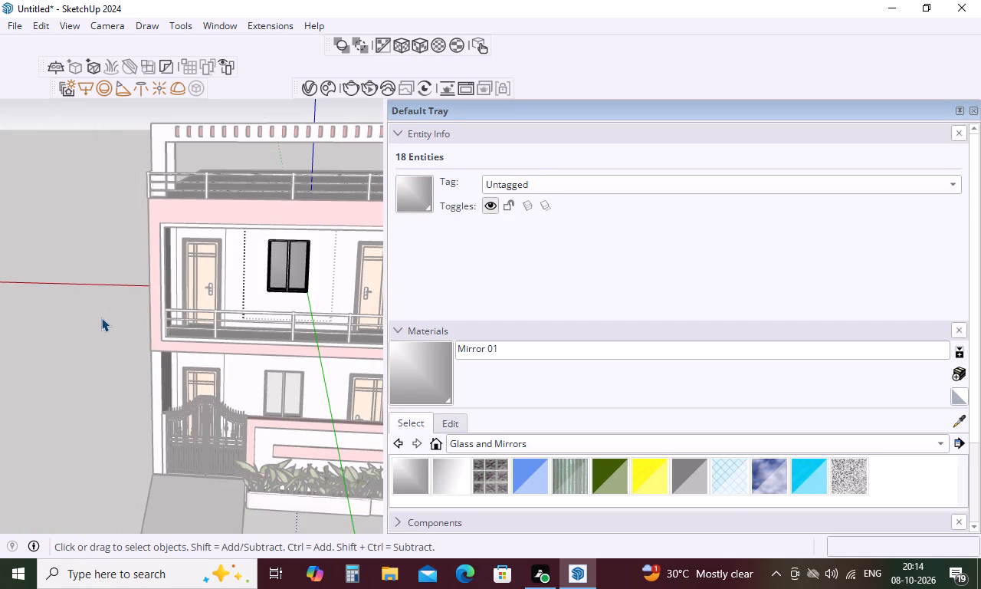
scroll(146, 227, down, 6)
middle_drag(197, 429, 279, 295)
click(245, 486)
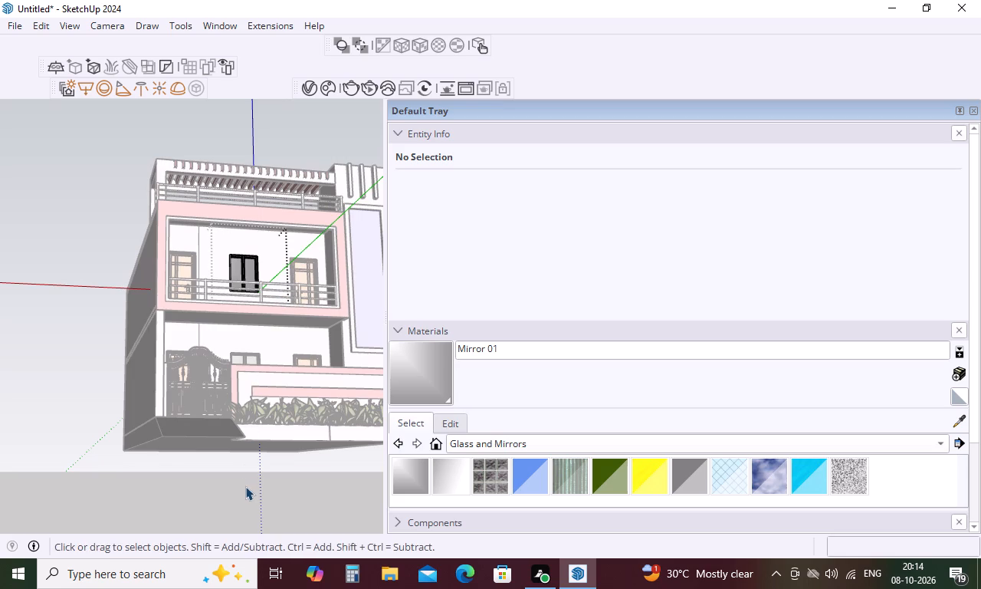
Inspect the finished windows and compare the house facade with the reference image.
scroll(313, 301, up, 5)
middle_drag(313, 300, 188, 456)
scroll(209, 277, up, 10)
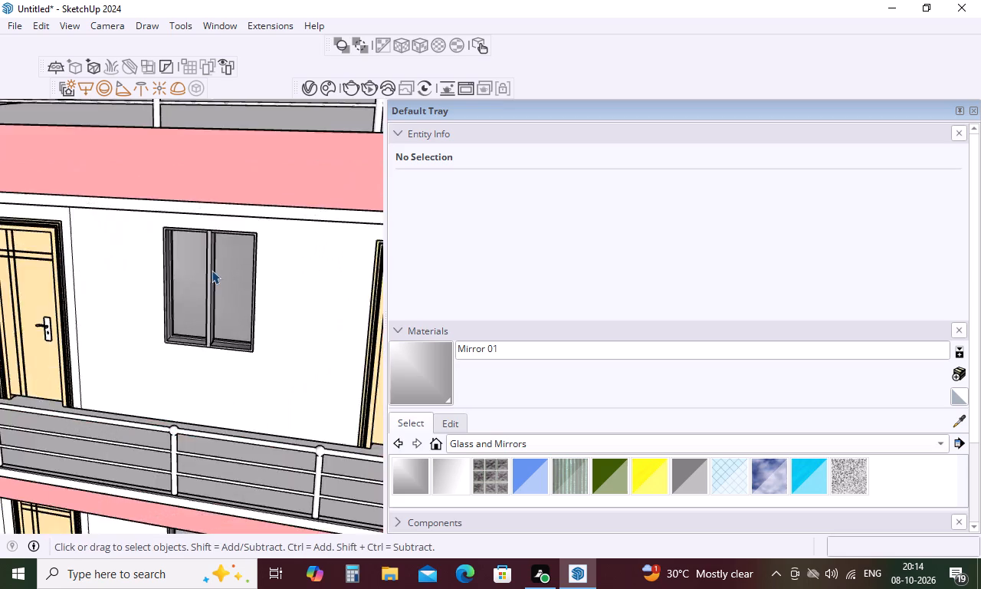
scroll(212, 270, up, 7)
click(208, 290)
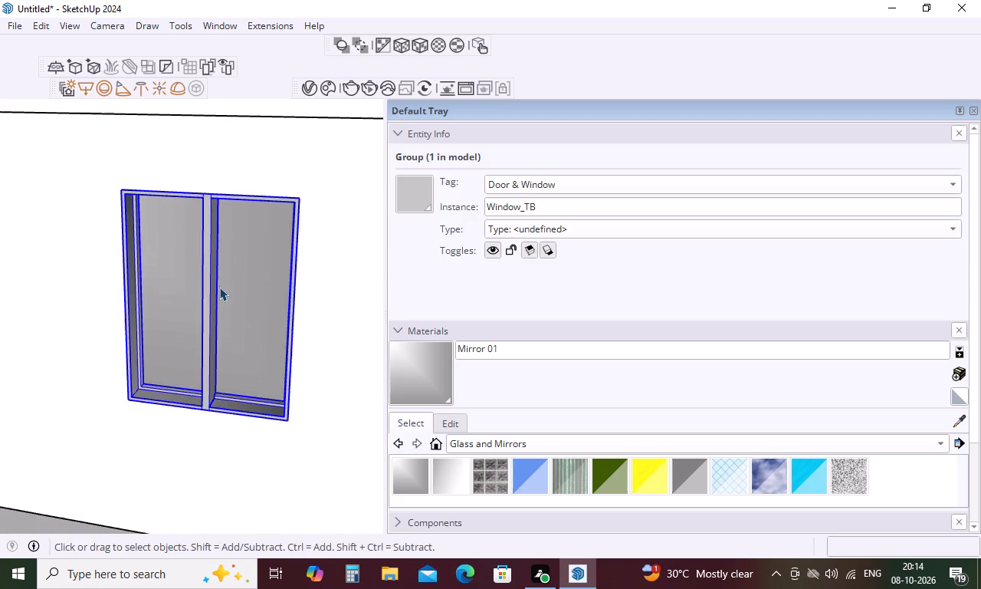
scroll(278, 258, down, 20)
scroll(278, 258, down, 3)
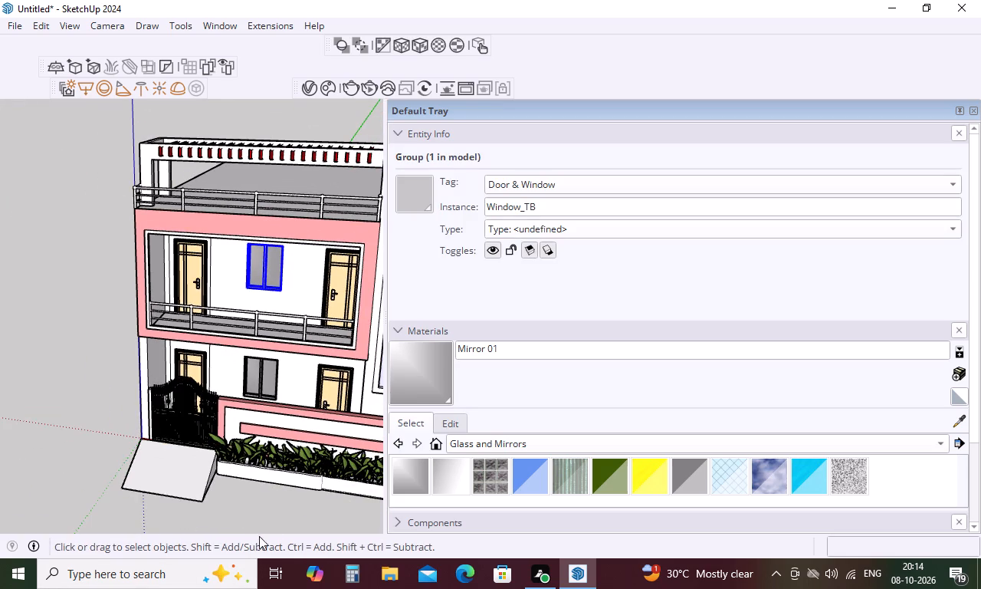
click(279, 493)
scroll(290, 443, down, 10)
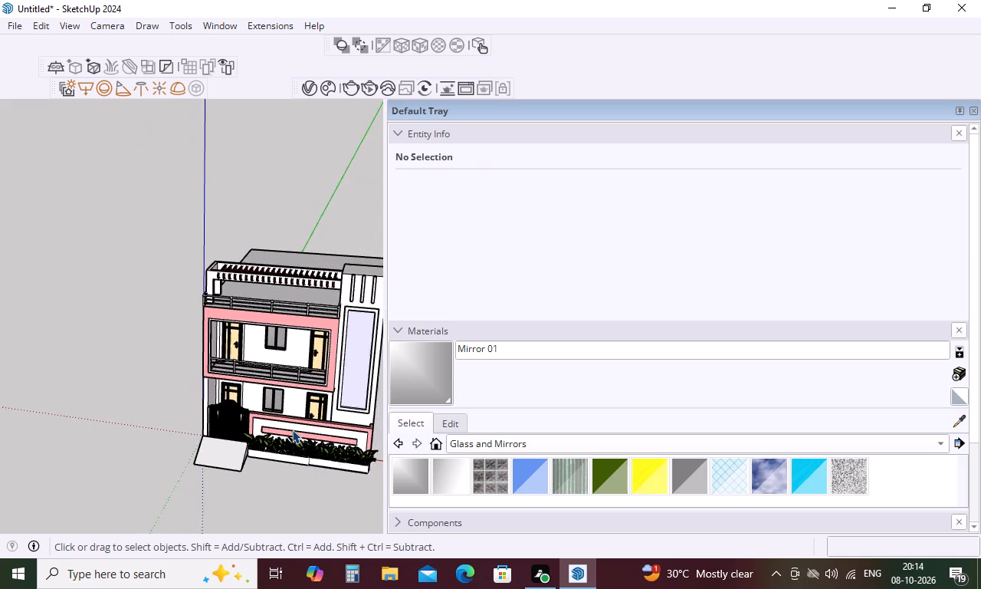
scroll(292, 429, down, 12)
middle_drag(320, 435, 382, 377)
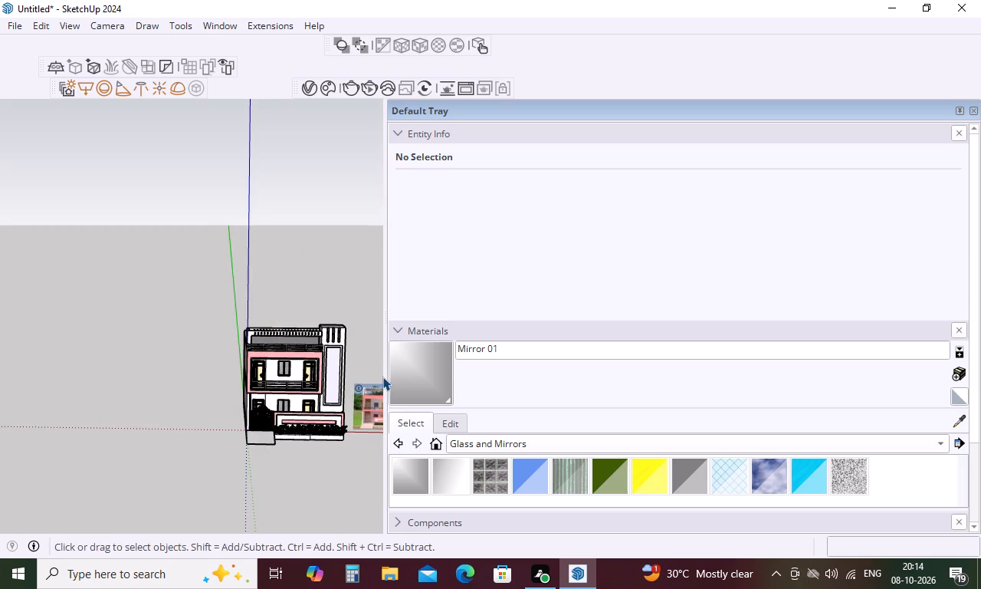
scroll(366, 413, up, 12)
scroll(267, 376, down, 5)
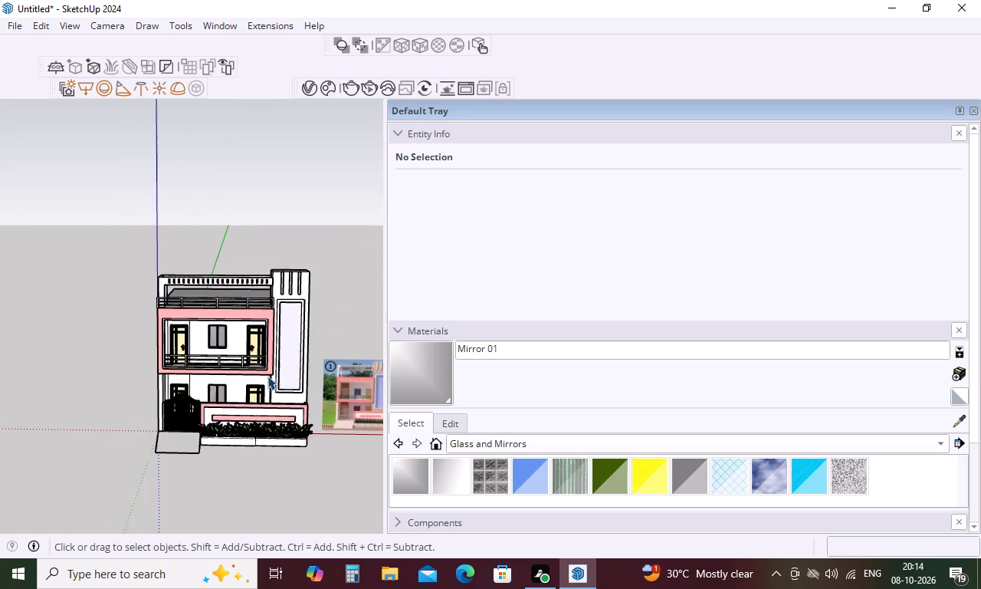
scroll(267, 376, down, 6)
scroll(346, 354, up, 17)
scroll(365, 403, up, 6)
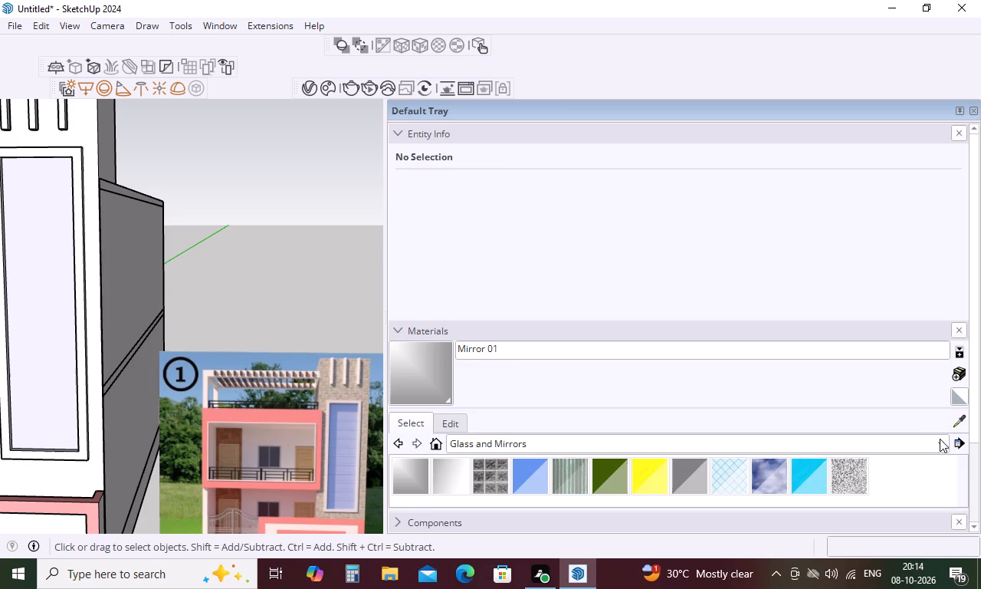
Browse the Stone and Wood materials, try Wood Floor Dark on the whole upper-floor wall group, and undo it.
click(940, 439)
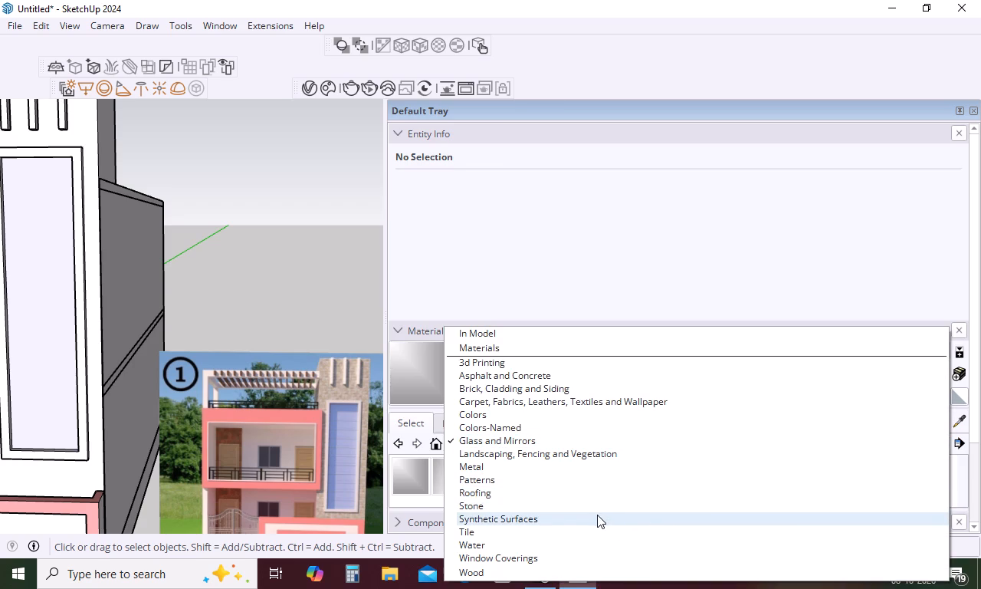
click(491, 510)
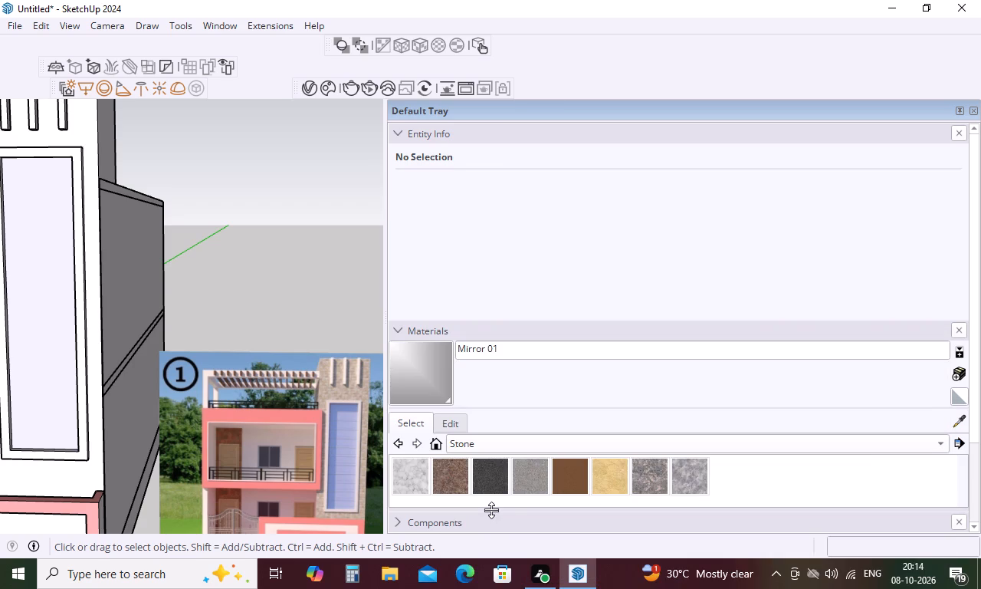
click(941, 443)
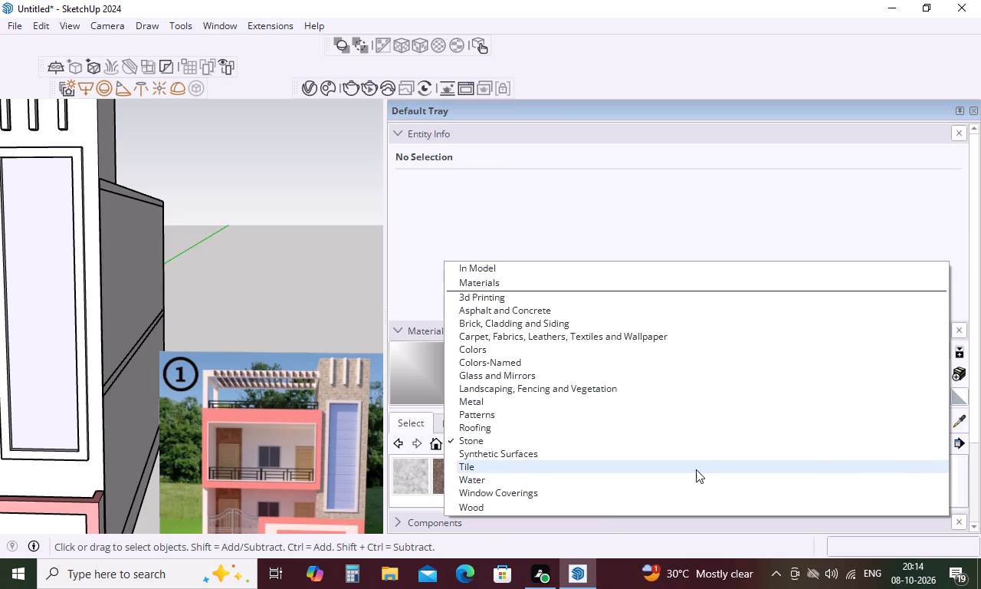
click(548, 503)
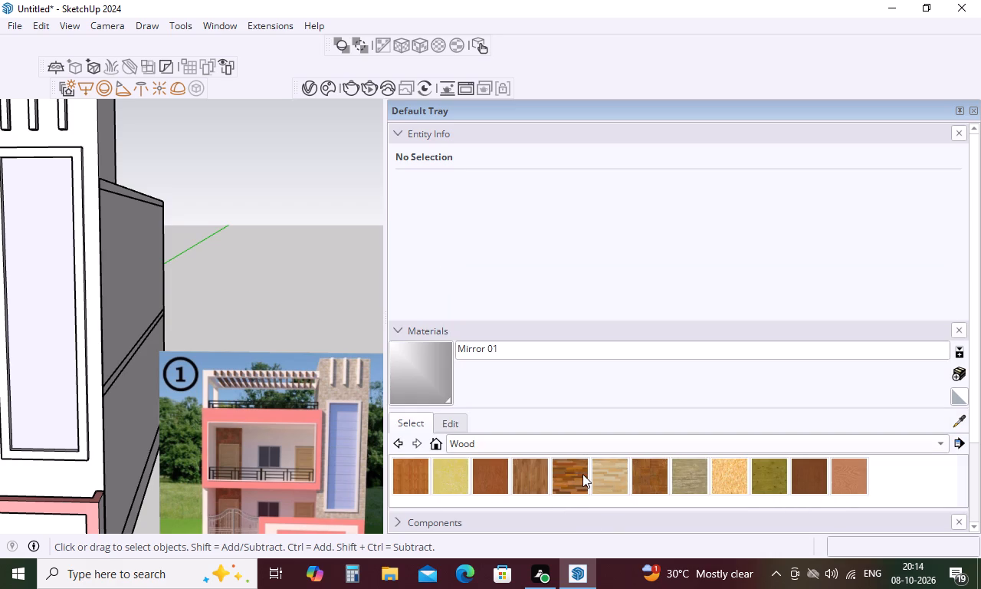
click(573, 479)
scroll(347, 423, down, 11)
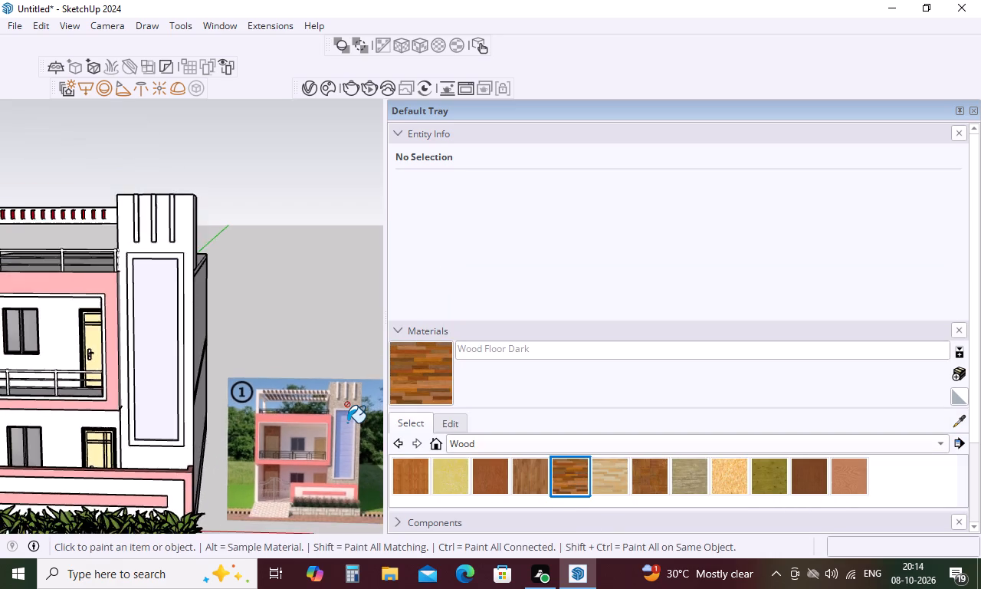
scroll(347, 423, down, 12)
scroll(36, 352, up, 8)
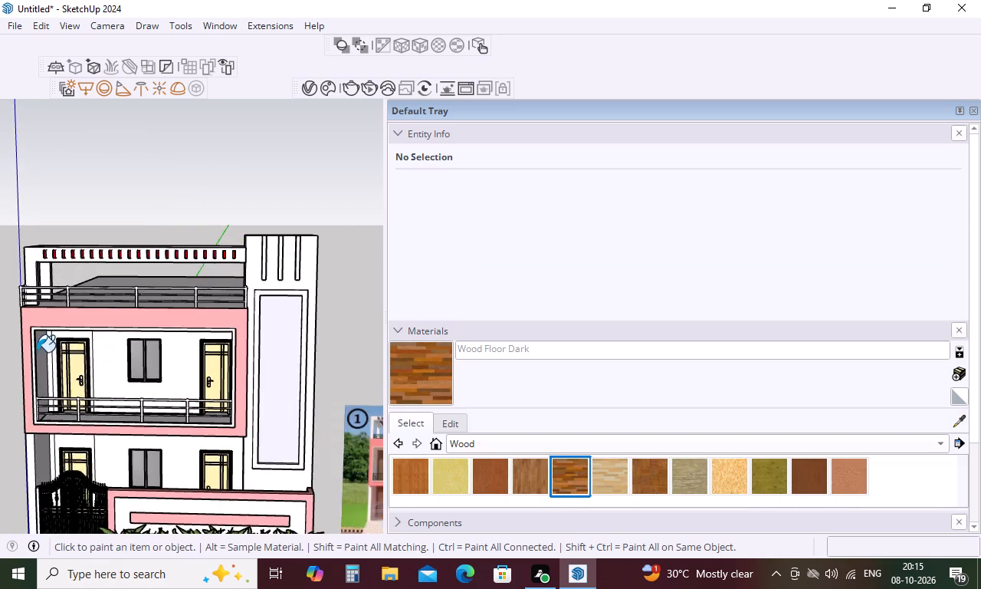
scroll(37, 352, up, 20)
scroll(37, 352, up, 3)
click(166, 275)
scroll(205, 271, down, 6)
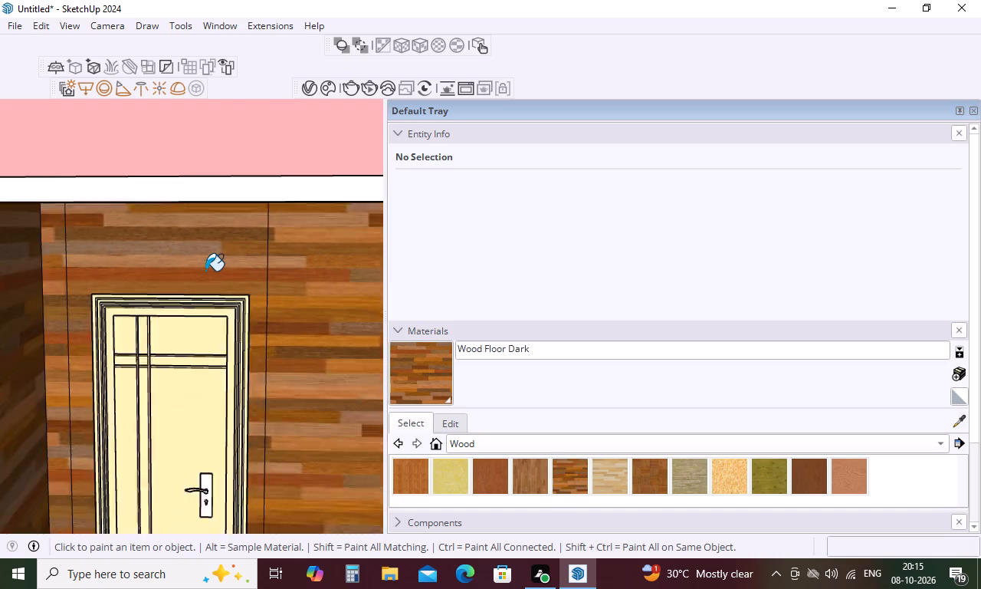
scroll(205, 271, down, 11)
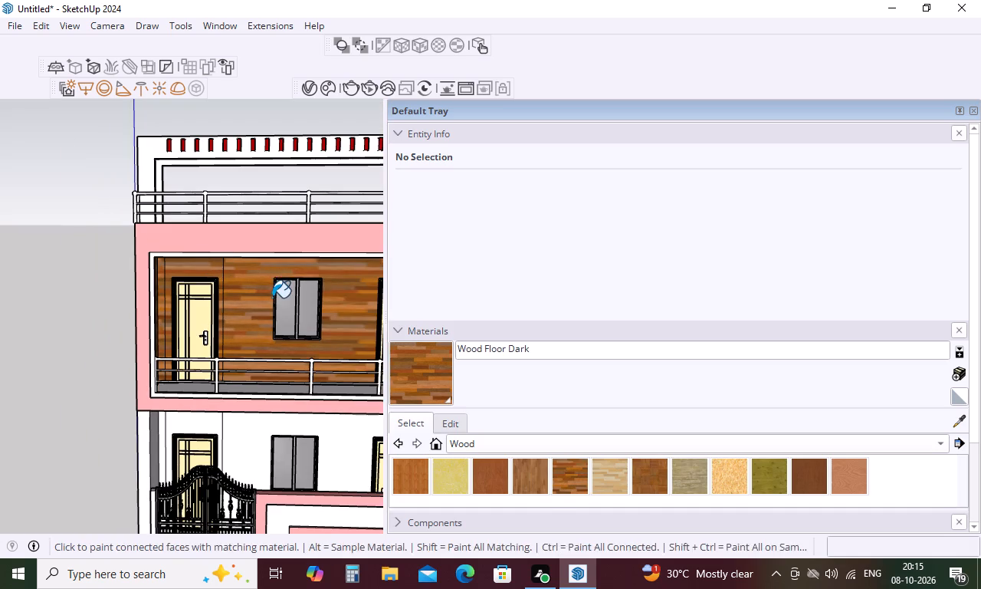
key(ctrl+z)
Open the upper-floor wall group, paint only the wall strip around the left-hand door with Wood Floor Dark, and leave the group.
key(space)
double_click(204, 271)
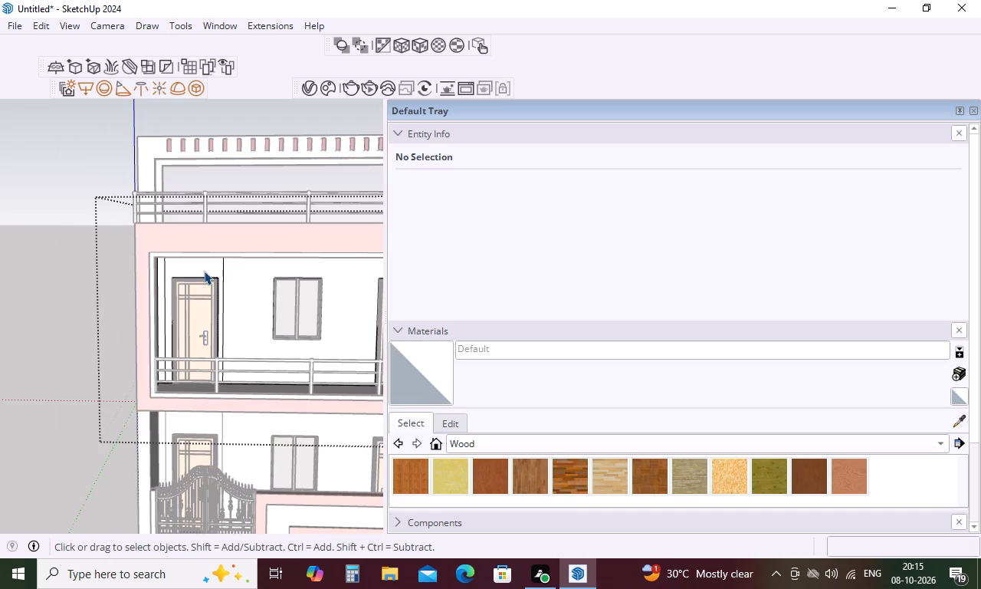
click(204, 271)
double_click(204, 271)
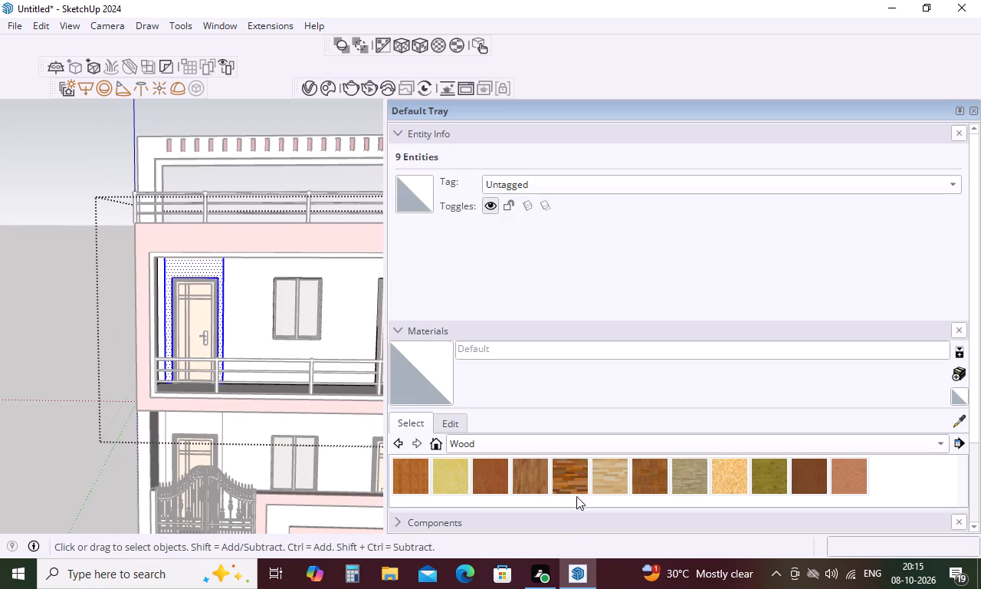
click(580, 478)
click(212, 272)
scroll(231, 285, down, 5)
key(space)
click(254, 426)
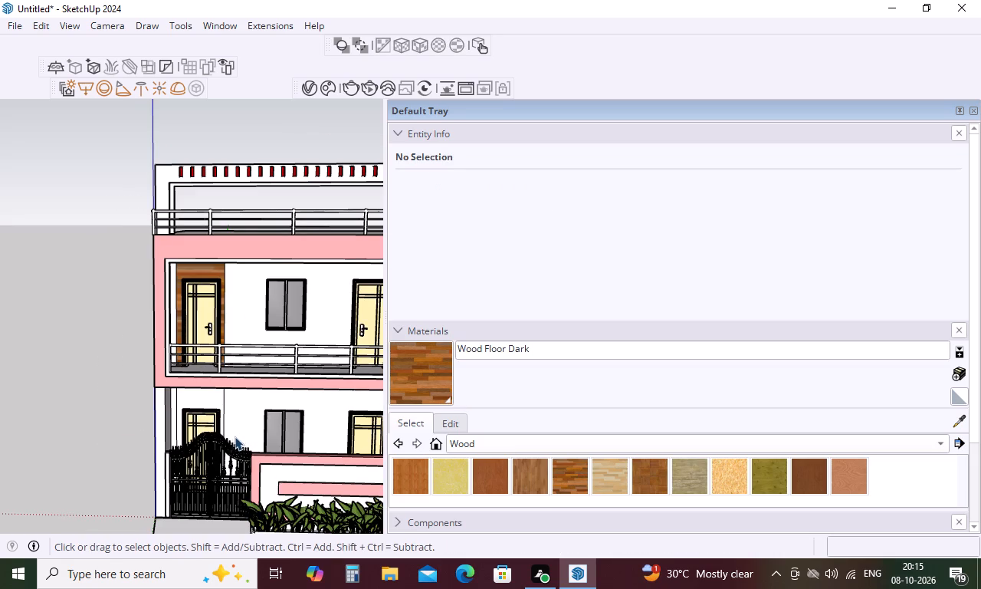
Open the ground-floor wall group, paint the wall strip around the left-hand door with Wood Floor Dark, and leave the group.
scroll(221, 453, up, 8)
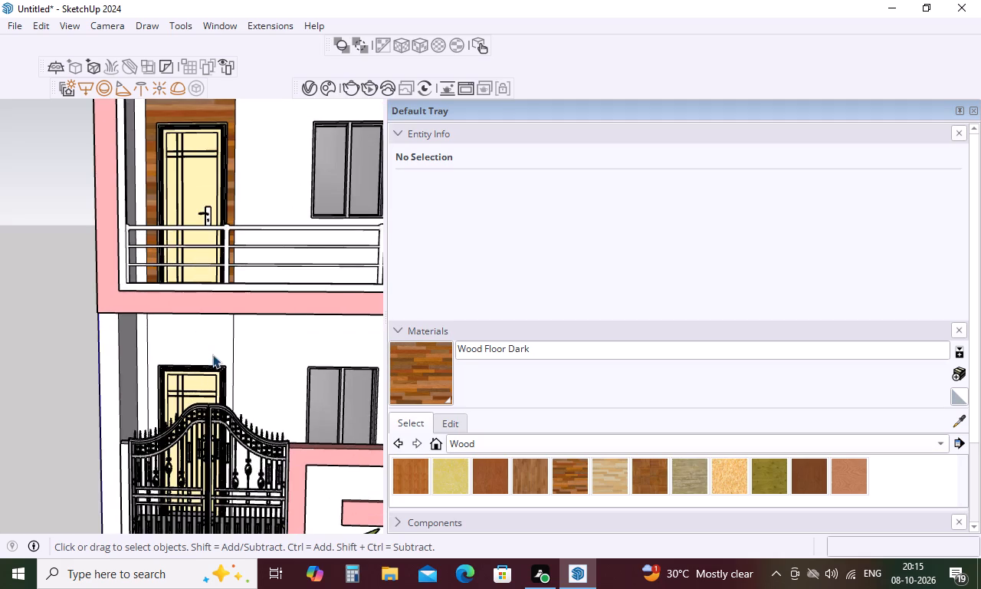
triple_click(213, 353)
double_click(213, 353)
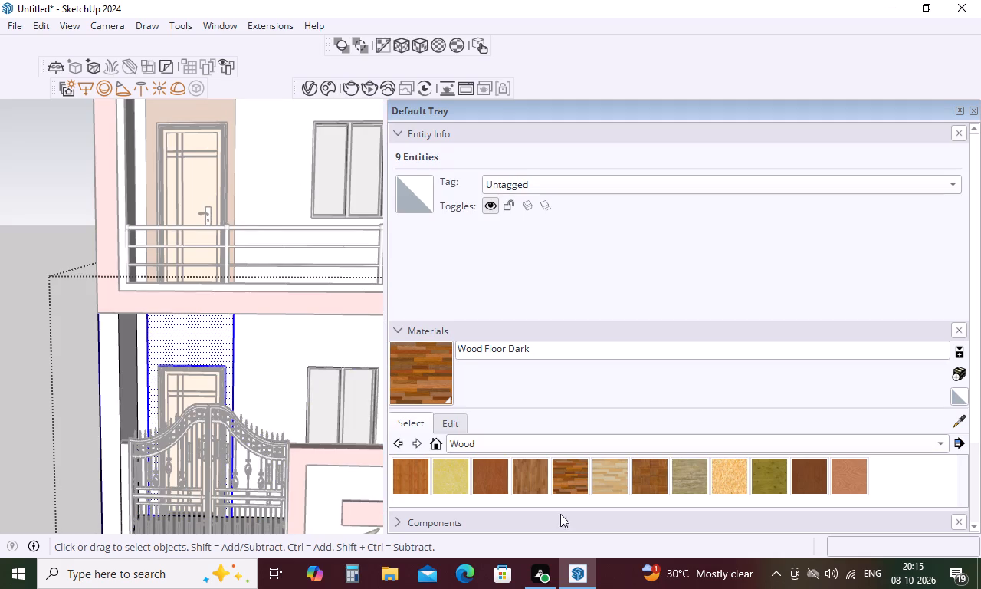
click(579, 466)
click(218, 350)
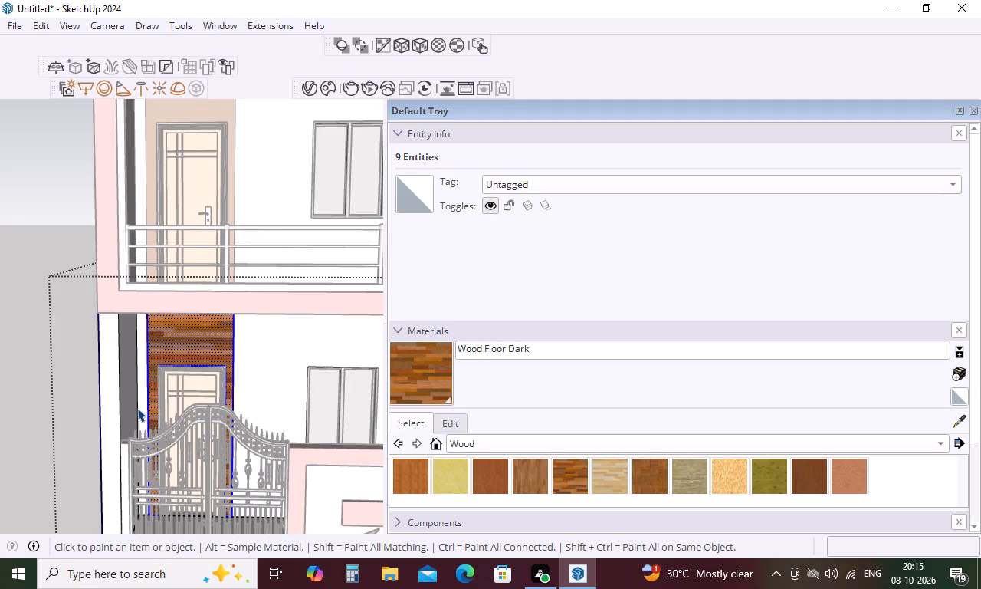
key(space)
scroll(172, 357, down, 18)
click(83, 426)
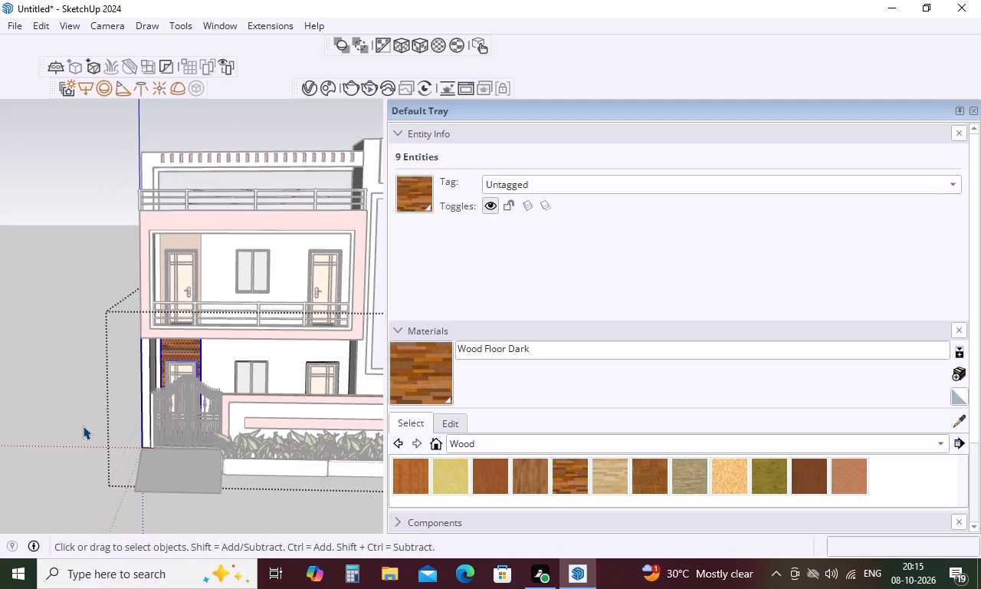
Check the tower cladding in the reference image and browse the Window Coverings and Tile materials for a match.
scroll(116, 355, down, 17)
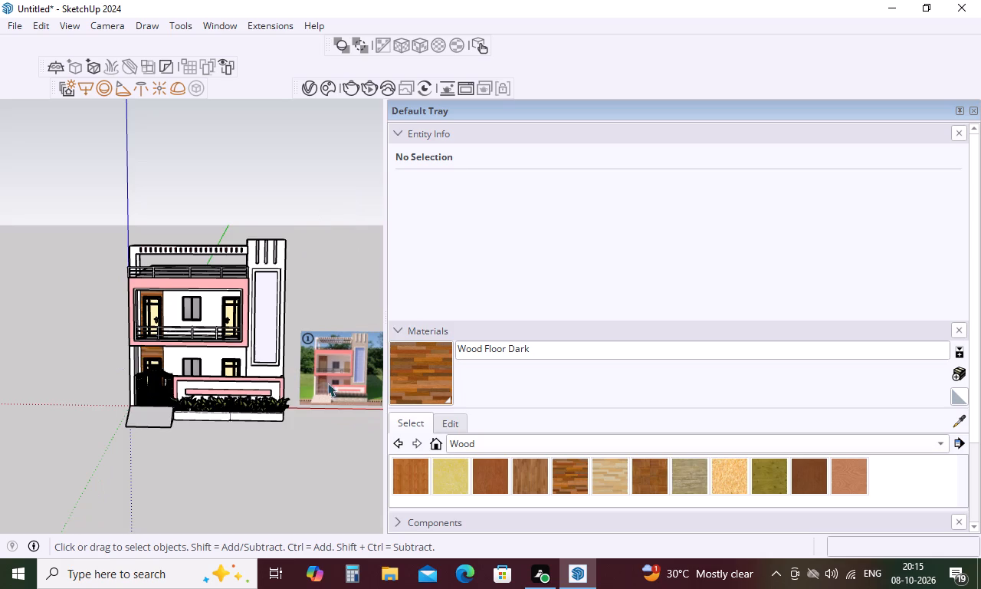
scroll(351, 386, up, 20)
scroll(351, 386, up, 10)
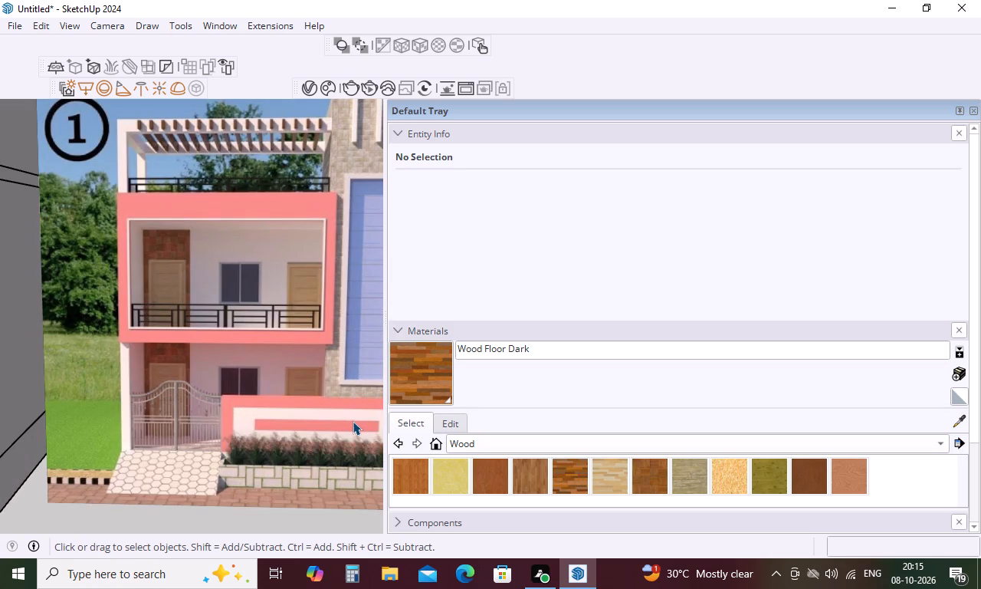
click(932, 441)
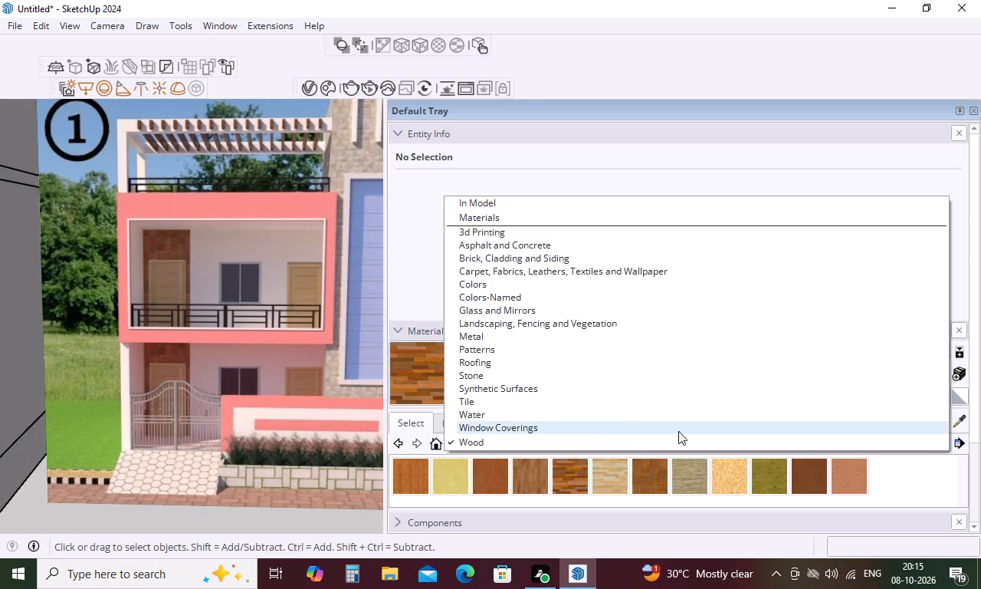
click(618, 424)
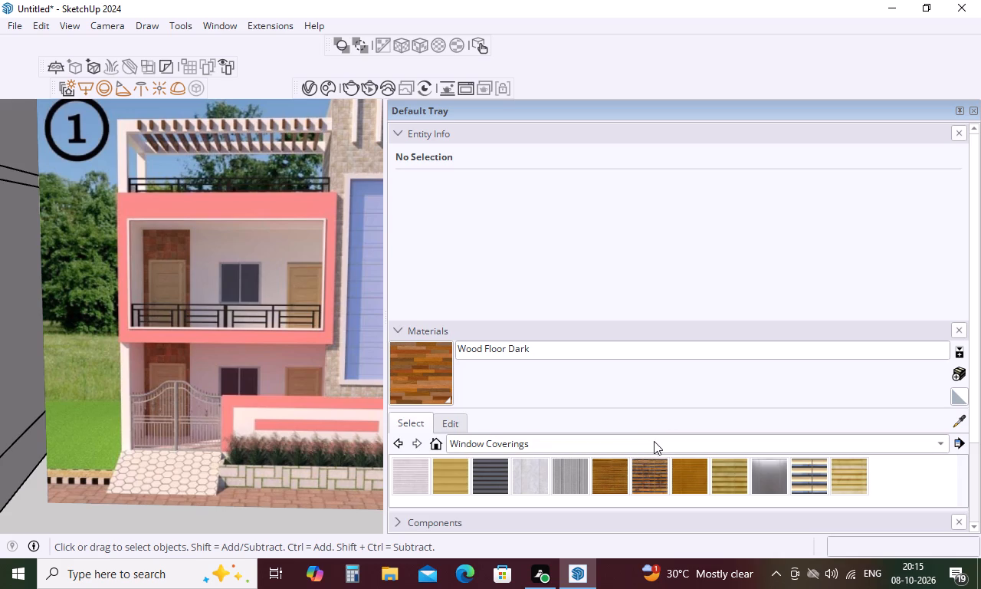
click(568, 449)
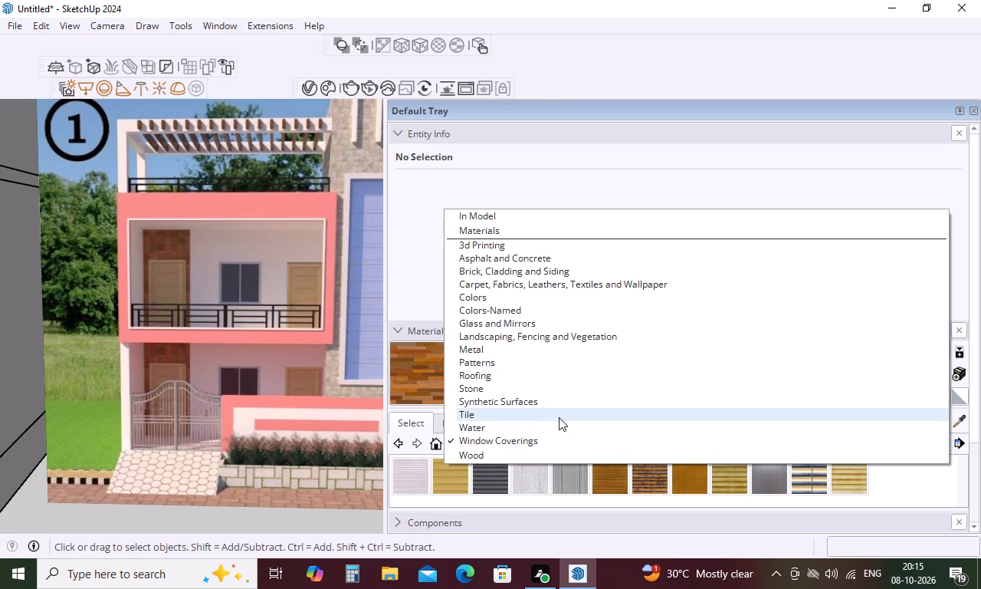
click(559, 416)
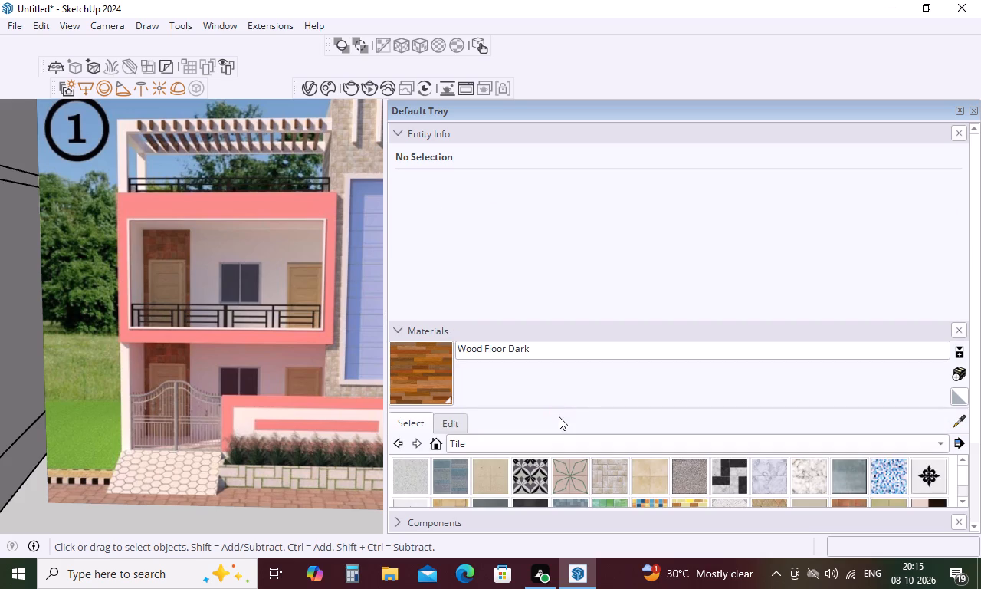
scroll(149, 341, down, 5)
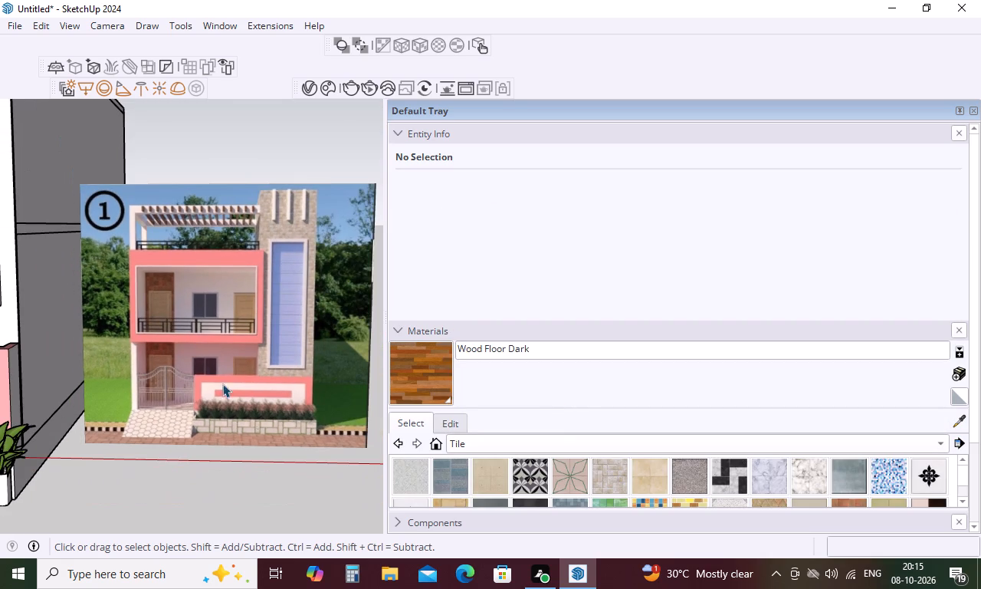
Try Field Rectangle Tile on the whole tower group, undo it, paint only the tower's front wall face, and leave the group.
click(609, 479)
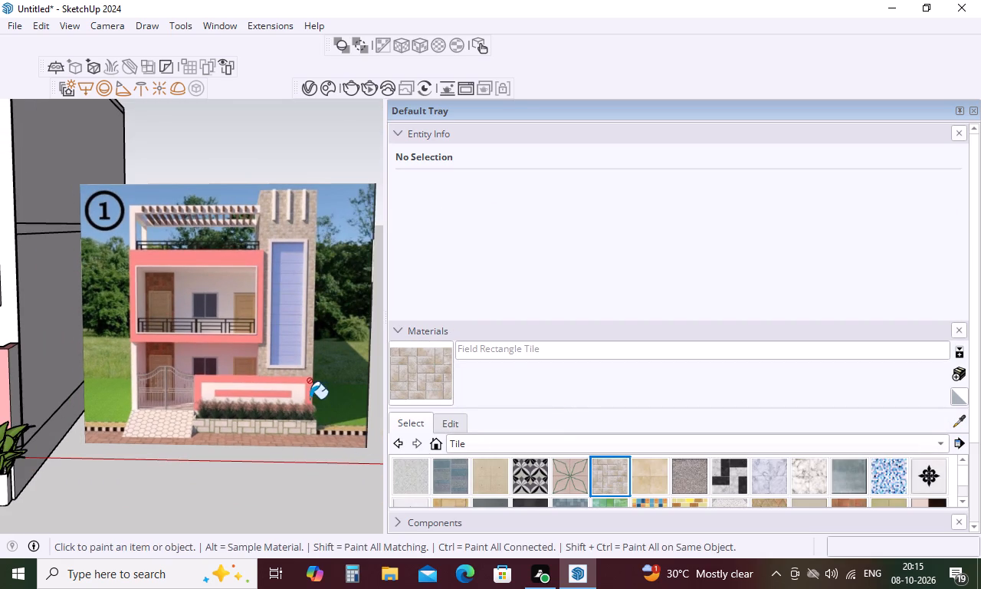
scroll(274, 353, up, 11)
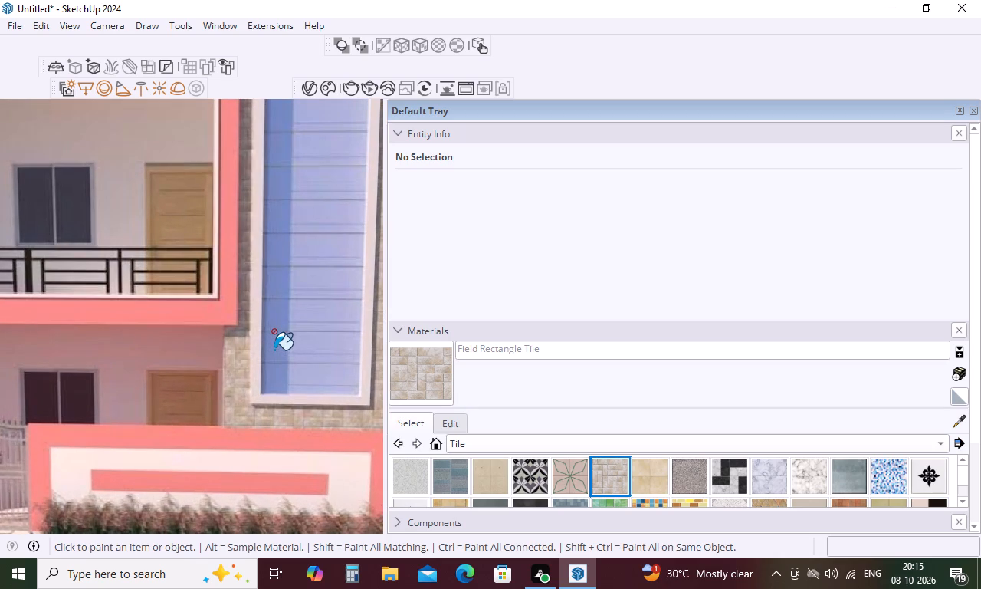
scroll(318, 348, down, 5)
scroll(318, 348, down, 16)
scroll(115, 332, up, 2)
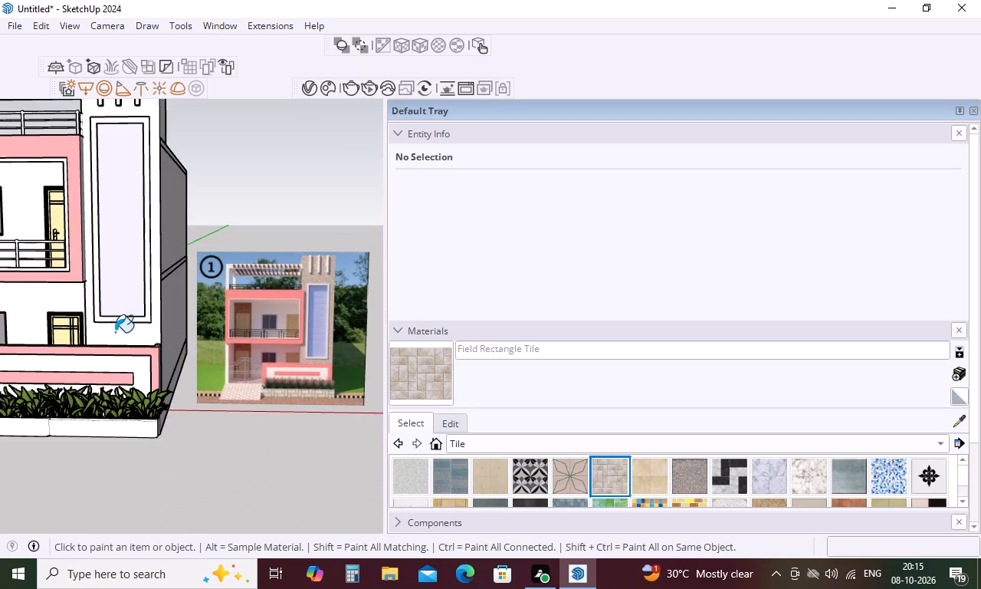
scroll(115, 332, up, 10)
click(164, 331)
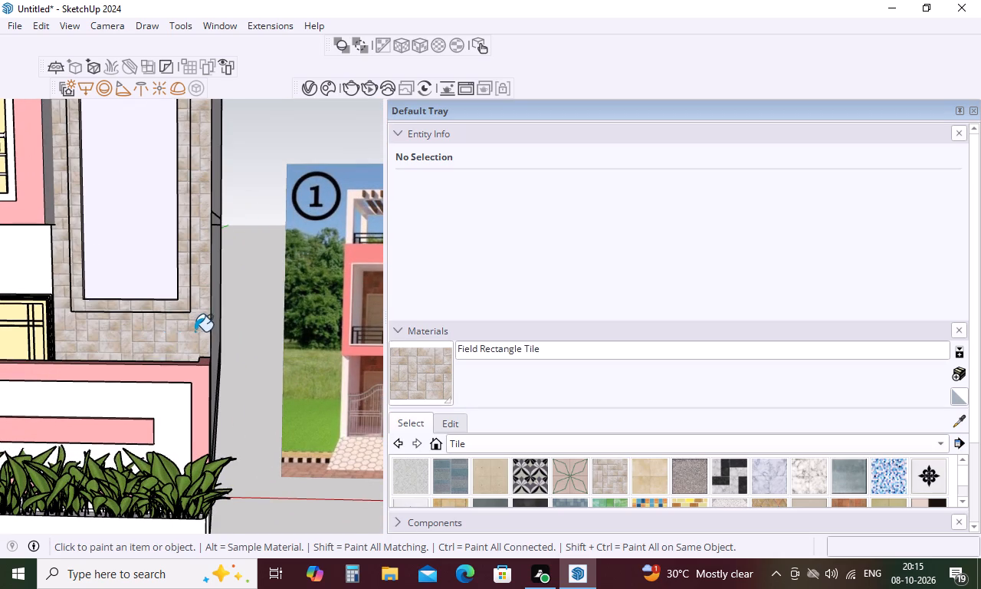
scroll(196, 331, down, 11)
key(ctrl+z)
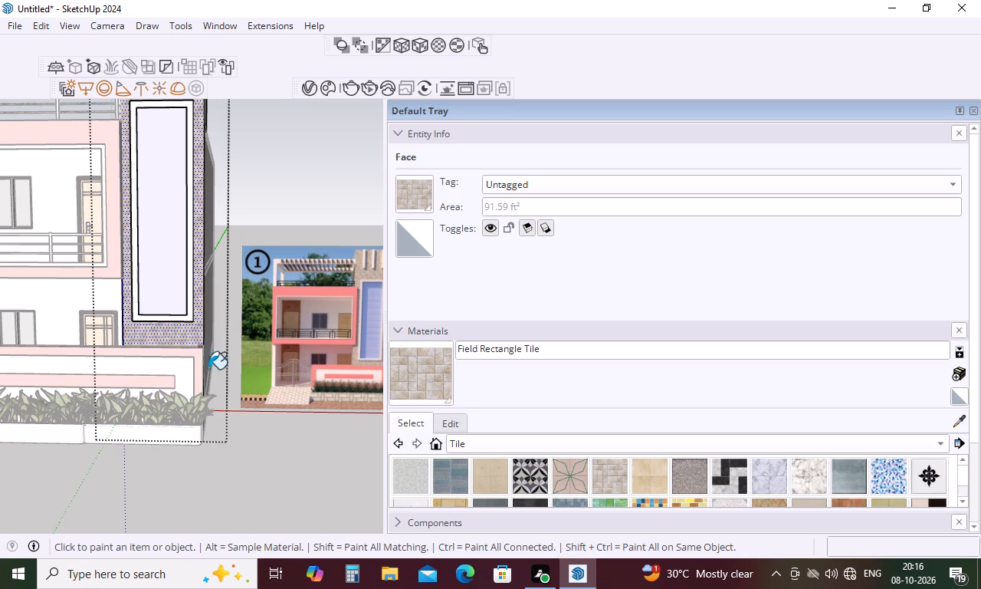
key(space)
click(254, 441)
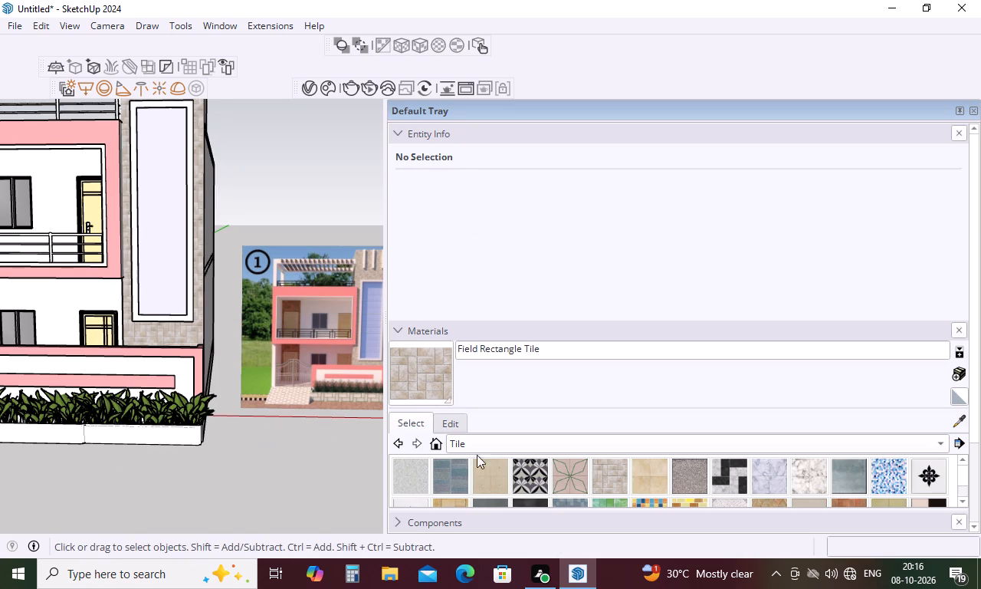
Paint the sloping top face of the entrance ramp in front of the gate with Tile Hexagon White and leave its group.
scroll(507, 459, down, 3)
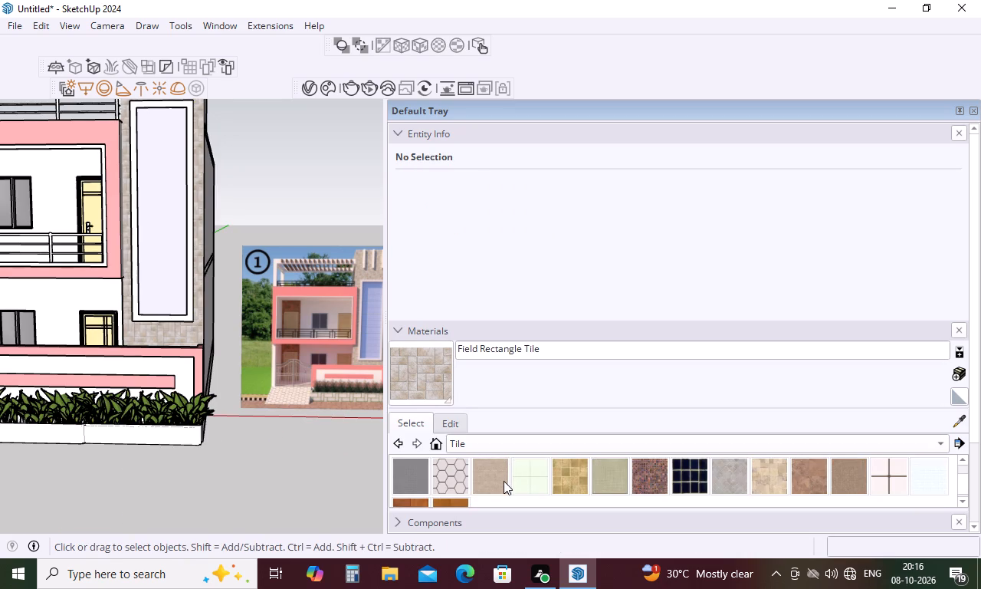
scroll(504, 482, down, 1)
scroll(502, 482, up, 1)
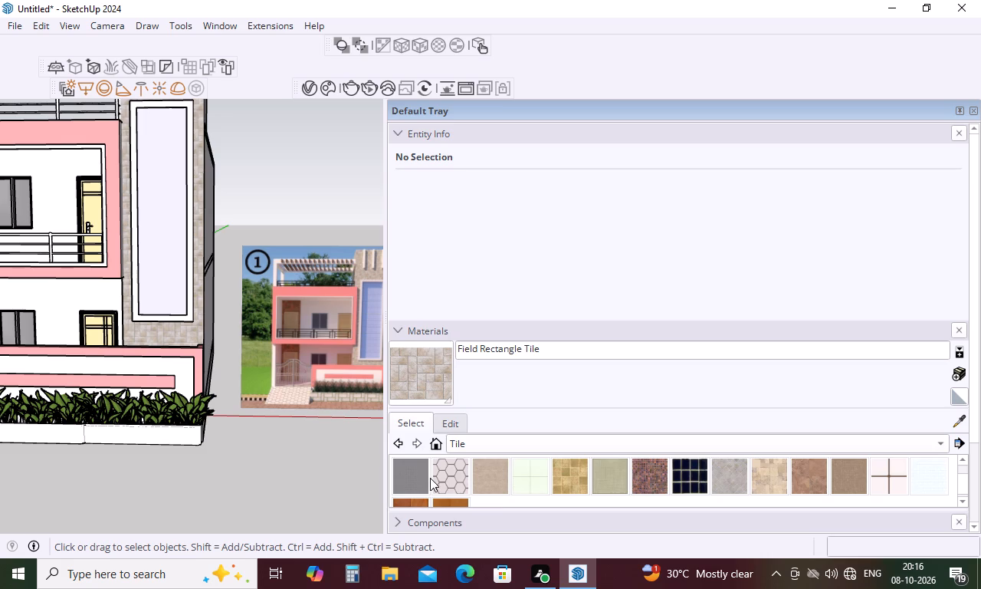
click(444, 475)
scroll(288, 419, down, 11)
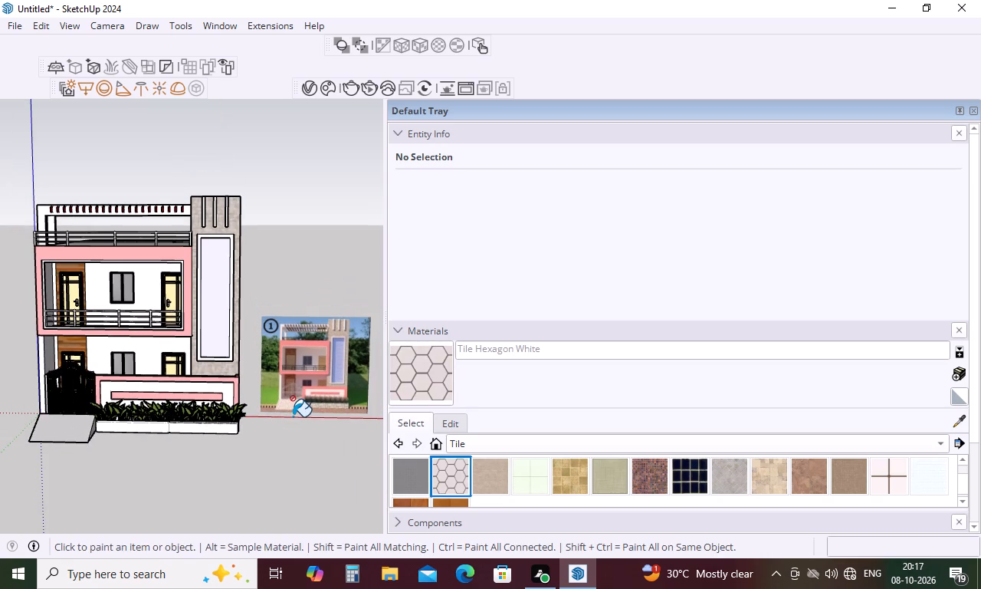
scroll(293, 416, down, 5)
scroll(77, 426, up, 11)
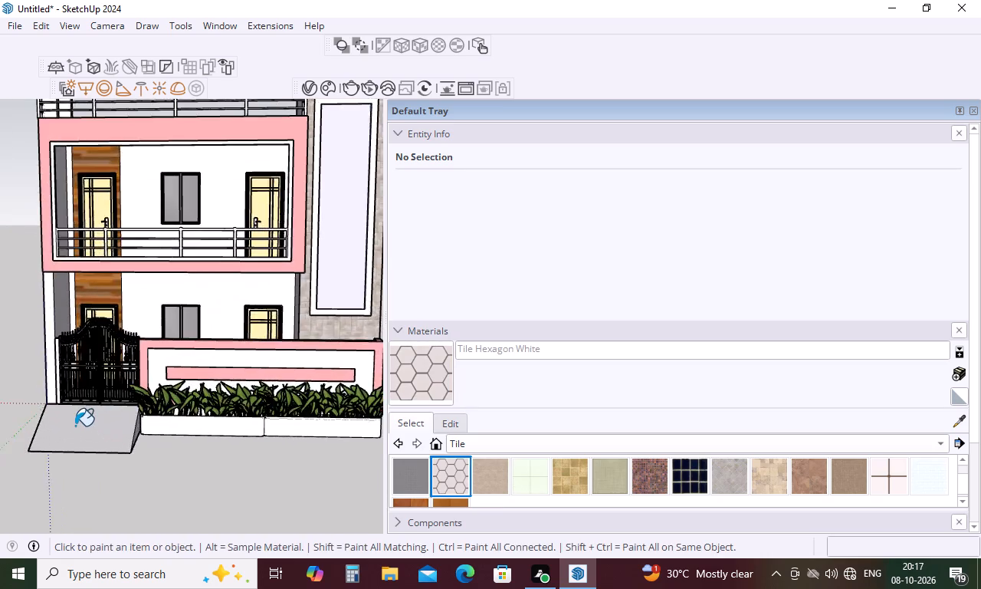
scroll(75, 426, up, 11)
key(space)
triple_click(124, 443)
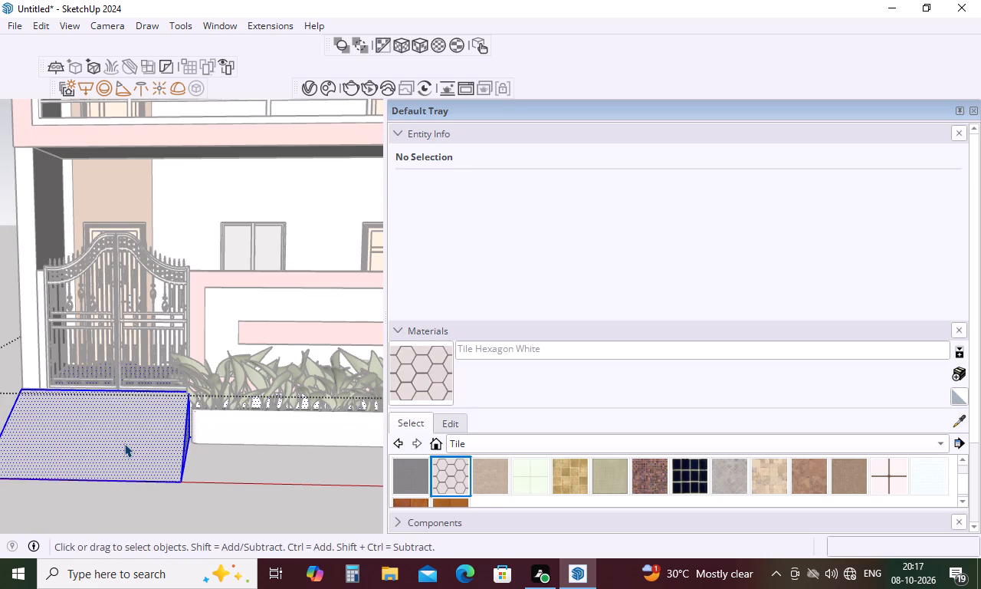
click(124, 443)
click(124, 443)
click(124, 443)
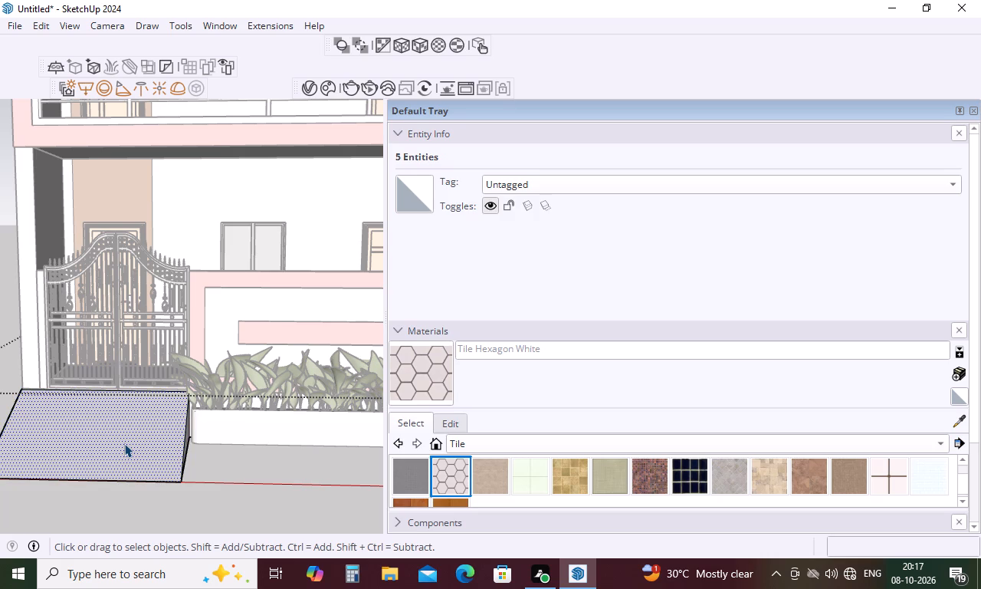
click(124, 443)
middle_drag(162, 429, 152, 588)
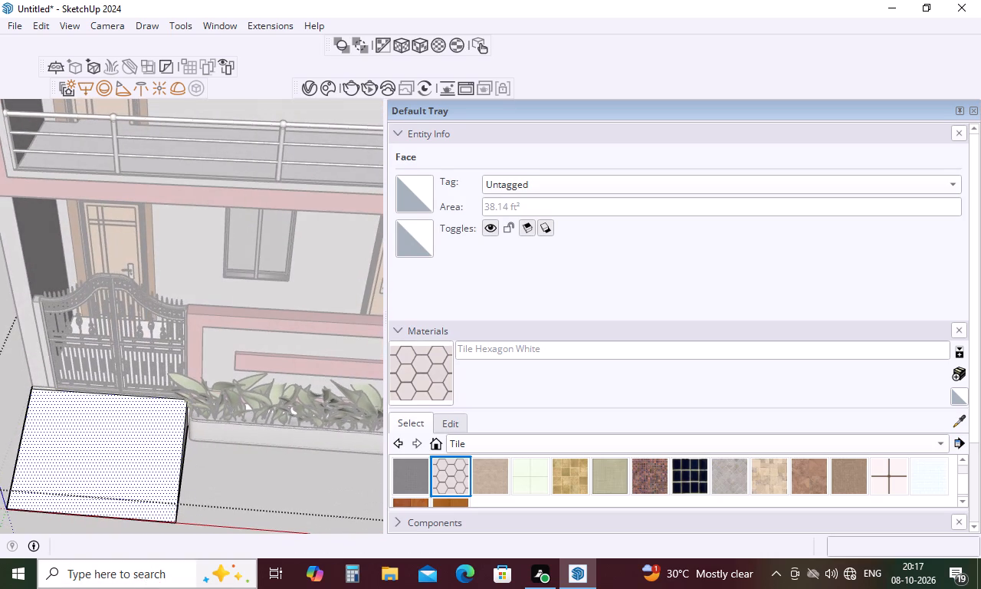
middle_drag(192, 497, 223, 435)
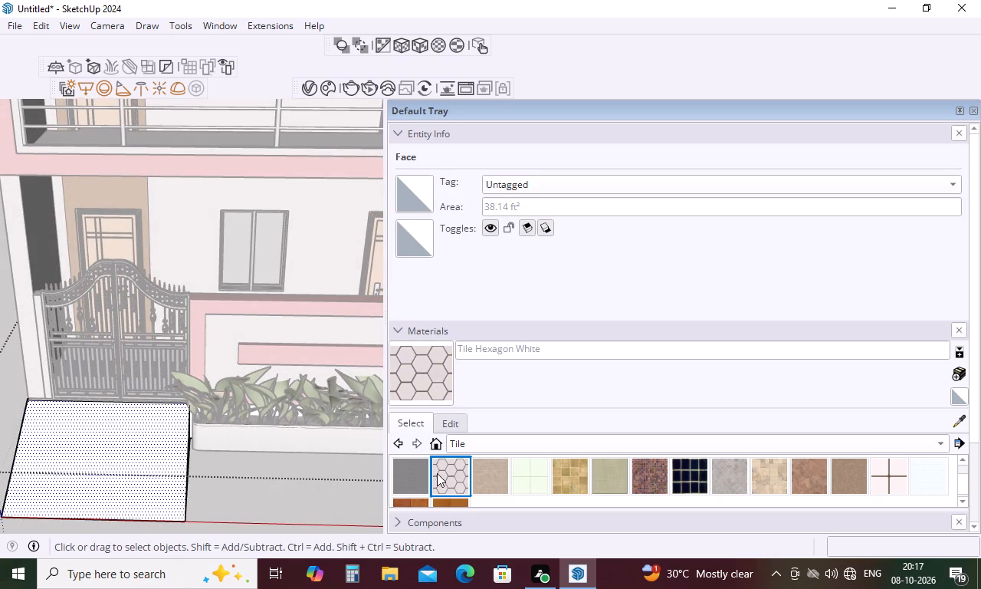
click(464, 472)
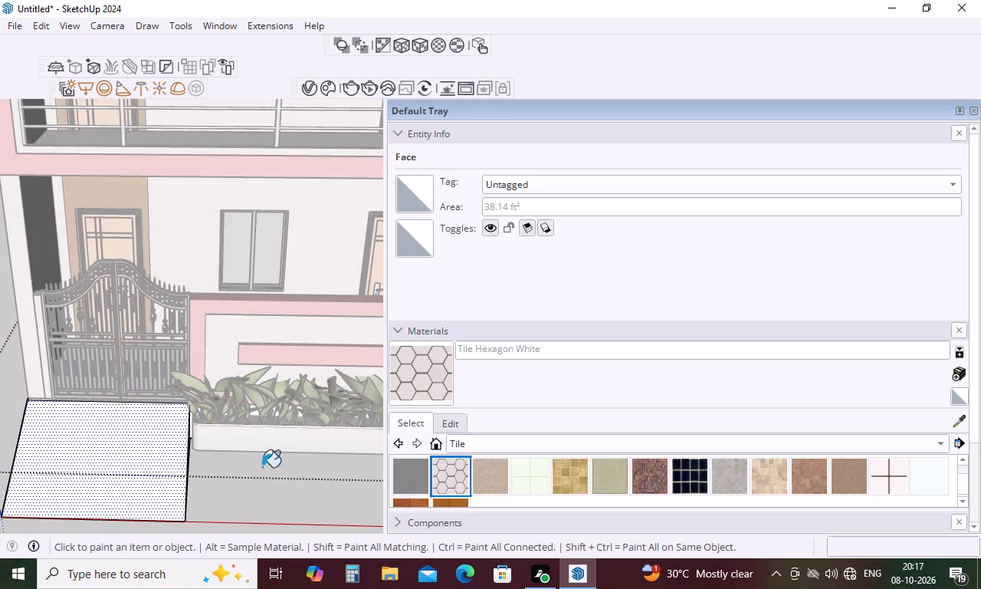
click(154, 444)
key(space)
click(253, 512)
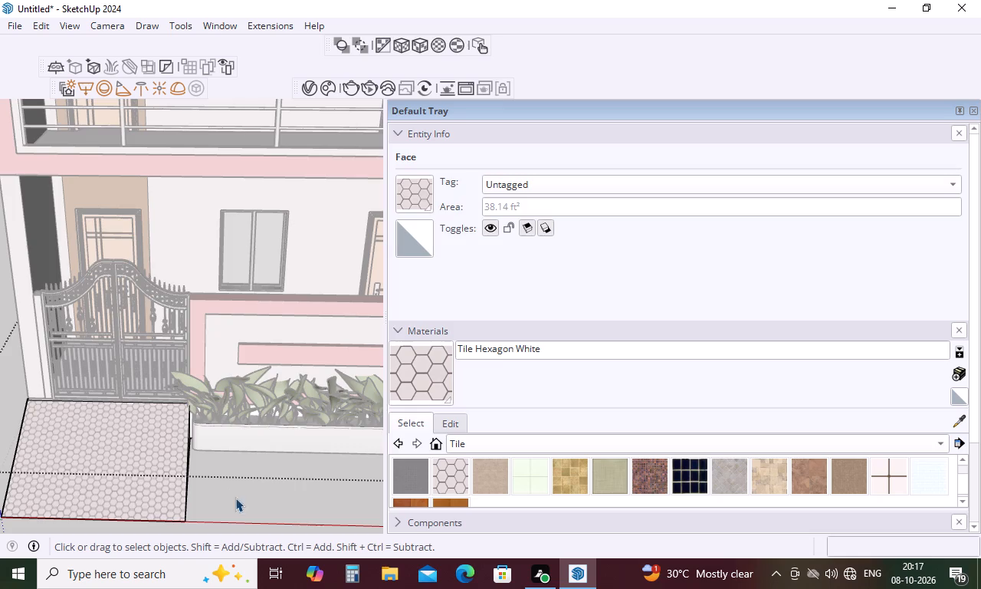
scroll(176, 214, down, 11)
click(231, 477)
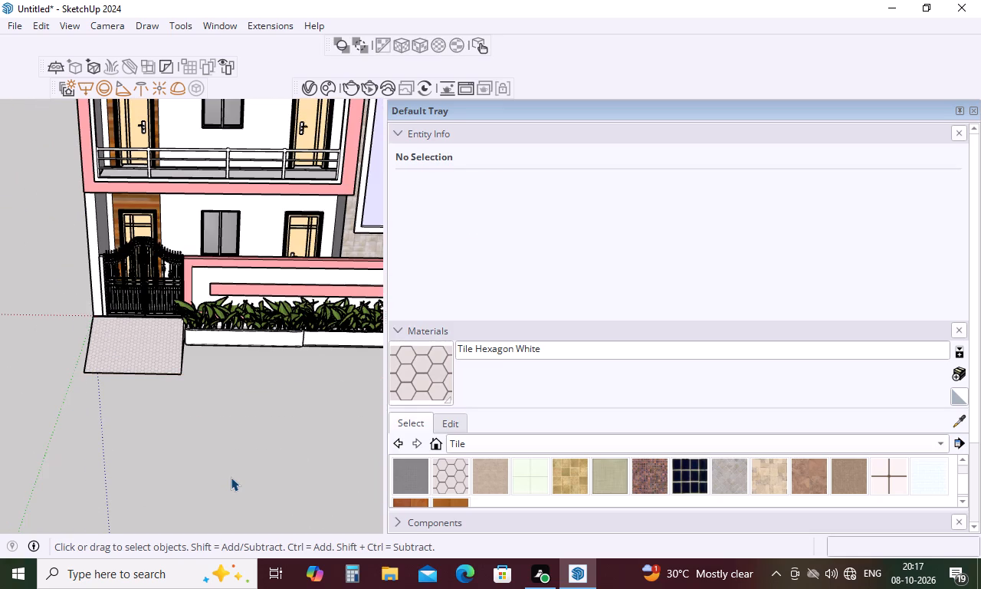
Check the planter cladding in the reference image and browse the Tile and the Landscaping, Fencing and Vegetation materials for a match.
middle_drag(231, 477, 223, 402)
scroll(330, 318, up, 12)
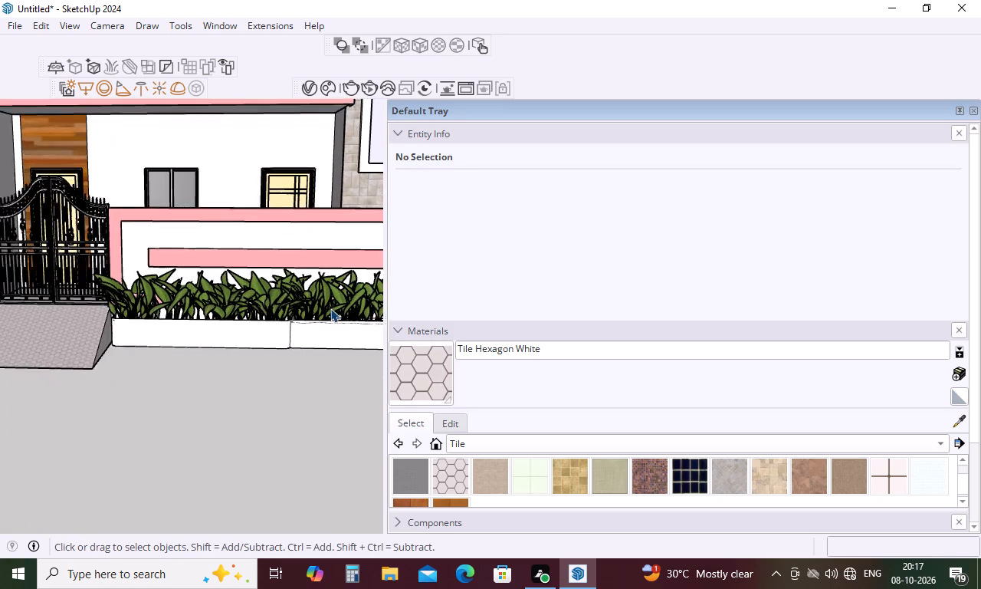
scroll(331, 318, up, 6)
click(310, 363)
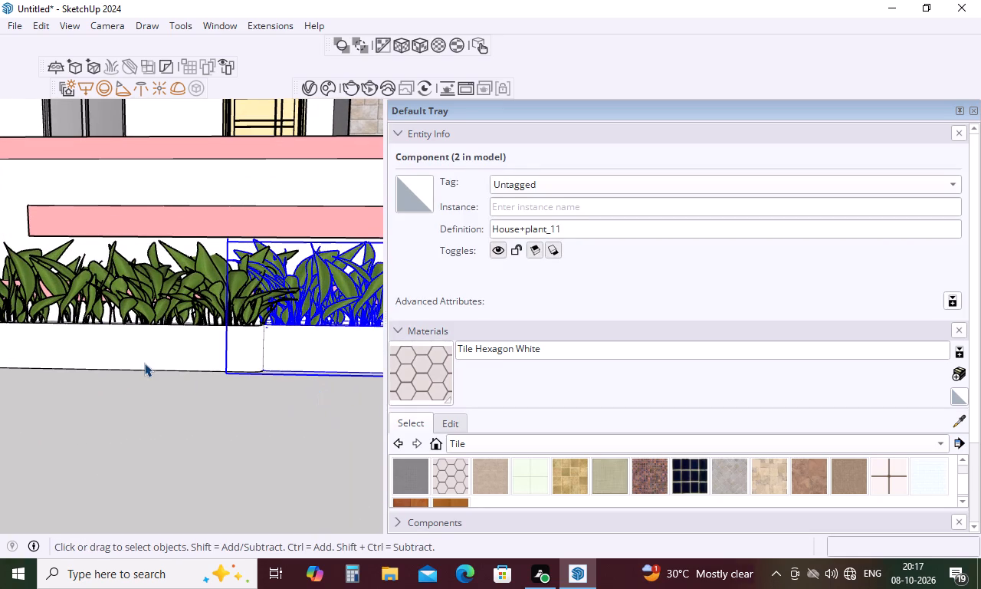
scroll(144, 363, down, 17)
scroll(144, 363, down, 11)
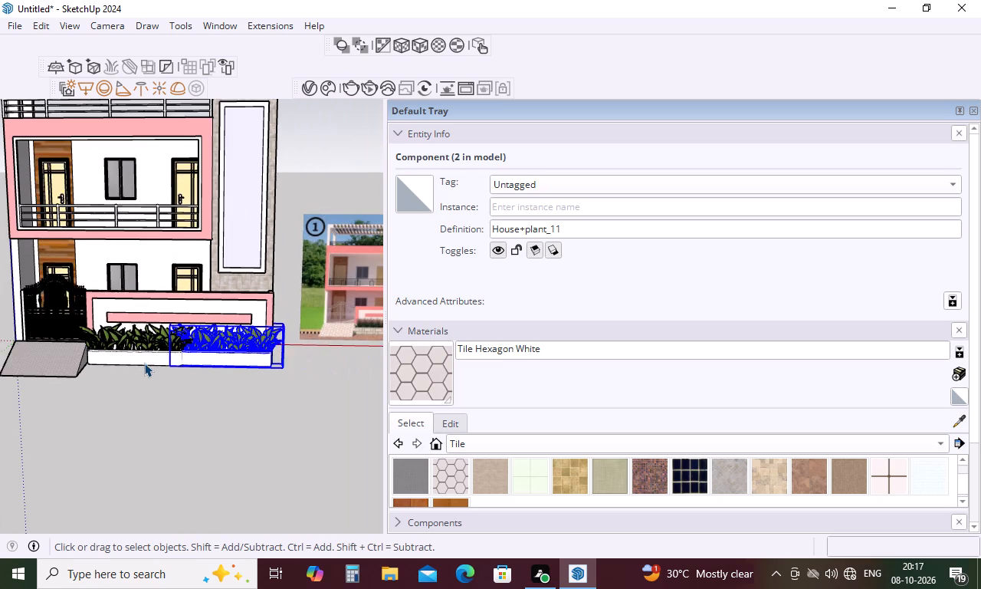
scroll(144, 363, down, 5)
scroll(355, 340, up, 17)
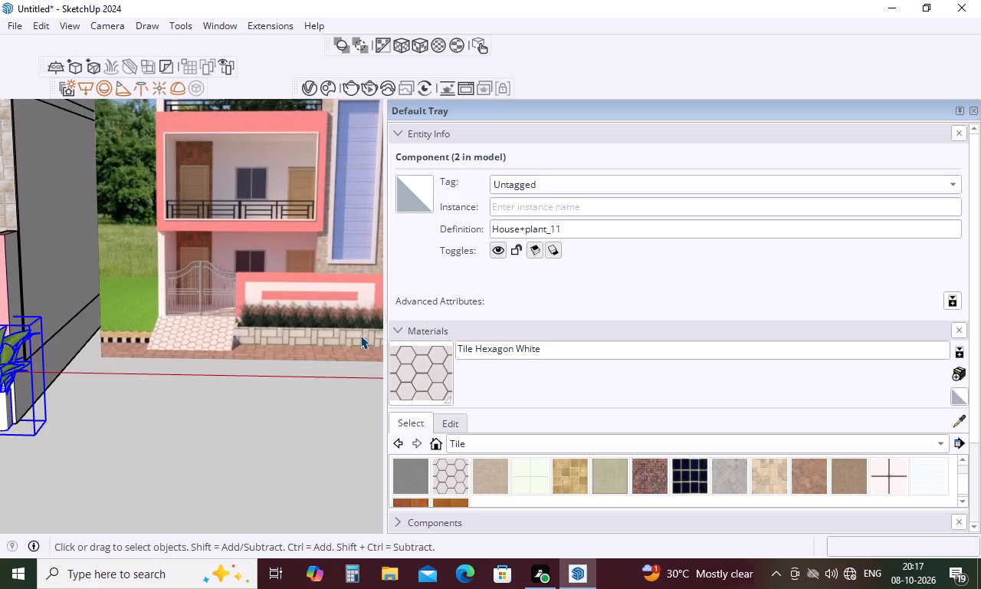
scroll(586, 480, up, 3)
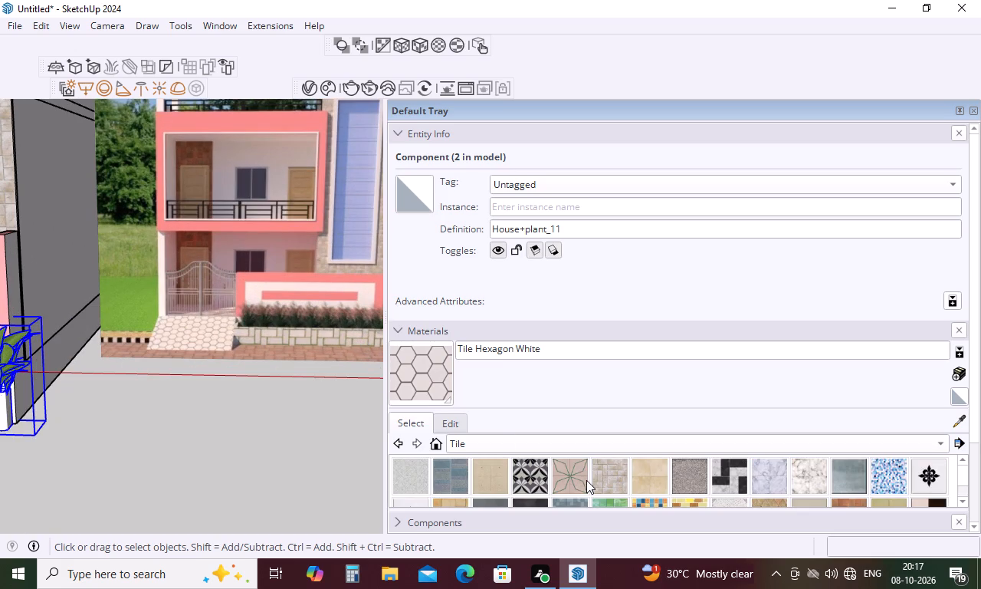
scroll(586, 480, down, 3)
scroll(586, 480, up, 2)
scroll(586, 480, down, 1)
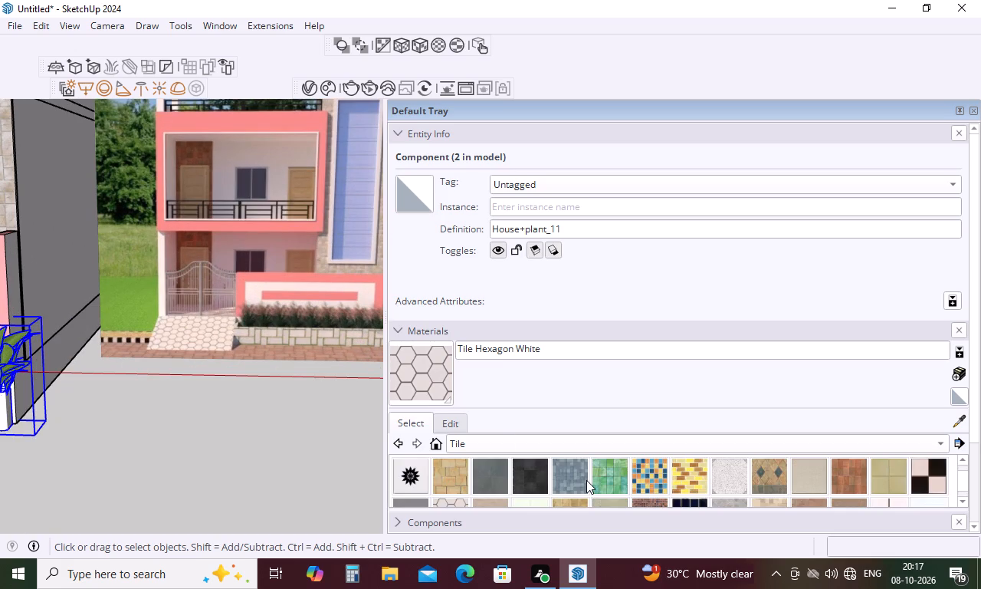
scroll(586, 480, down, 2)
scroll(586, 480, up, 1)
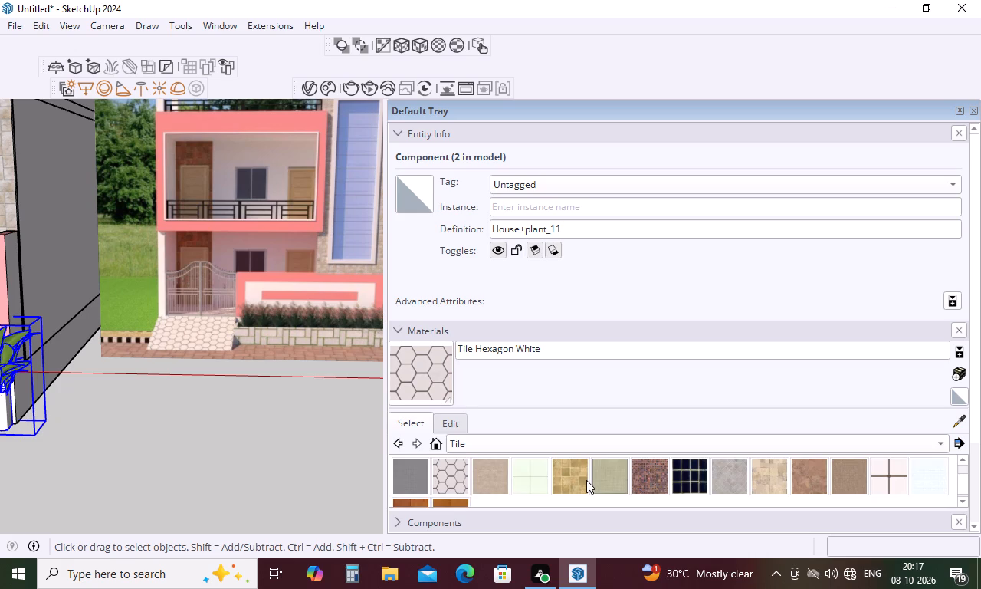
scroll(586, 480, up, 3)
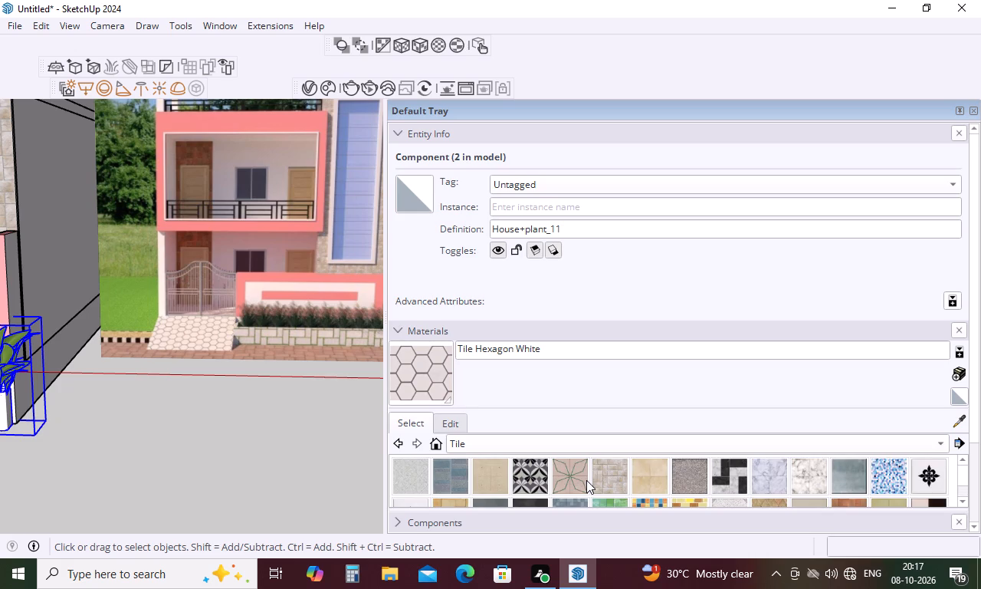
click(654, 439)
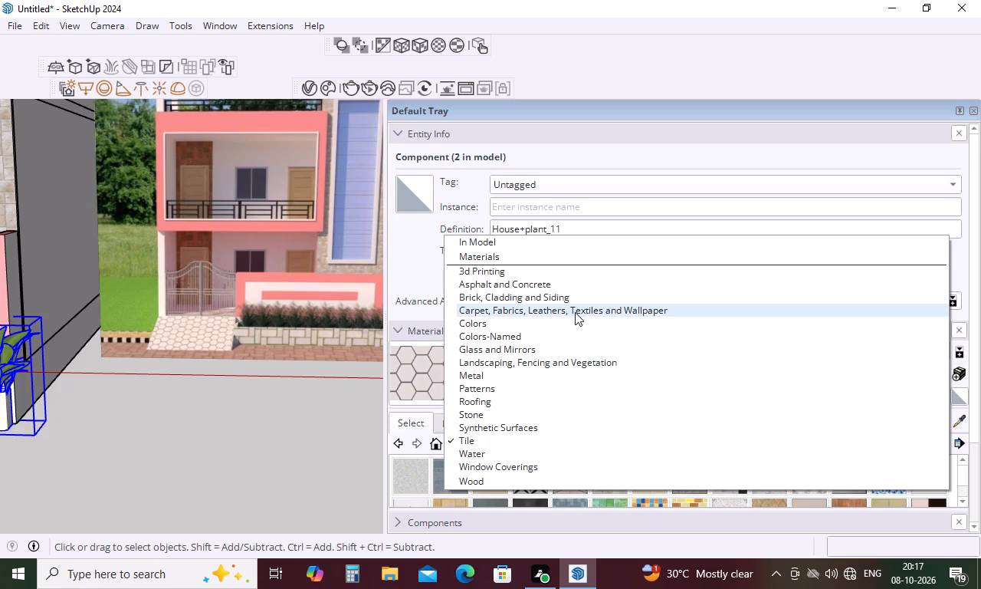
click(550, 367)
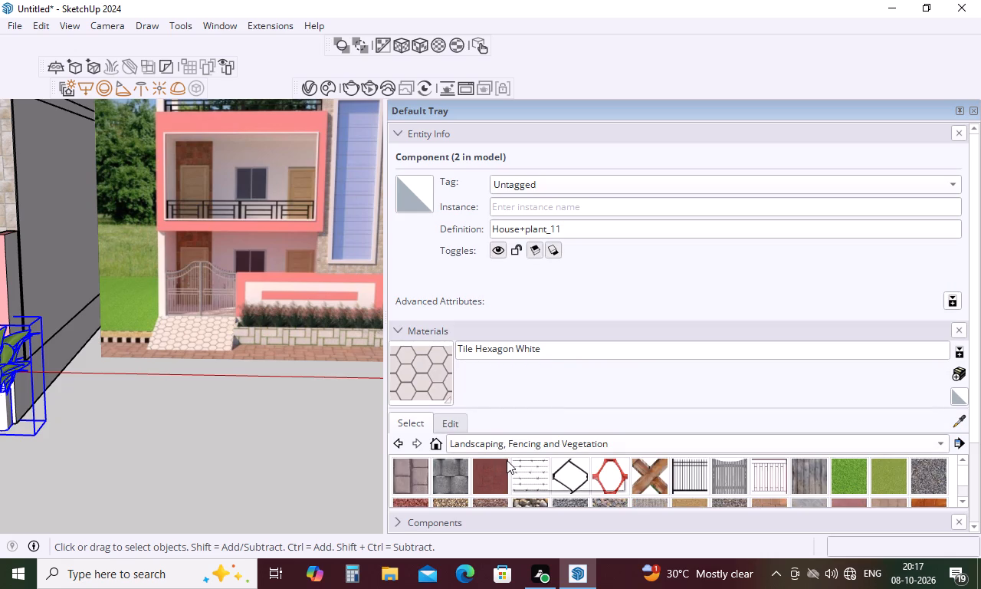
scroll(507, 460, down, 1)
scroll(687, 469, down, 1)
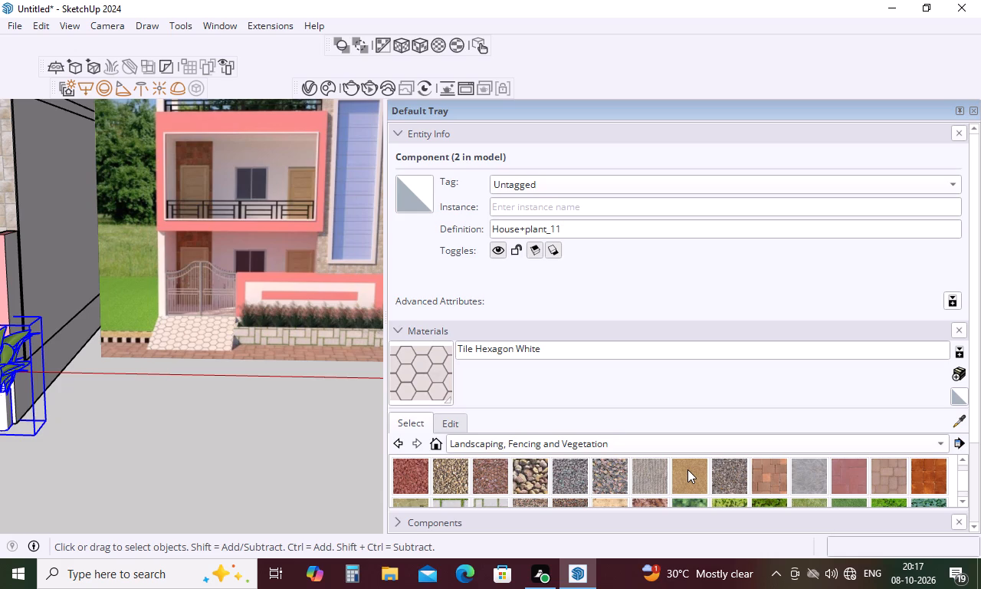
scroll(687, 469, down, 1)
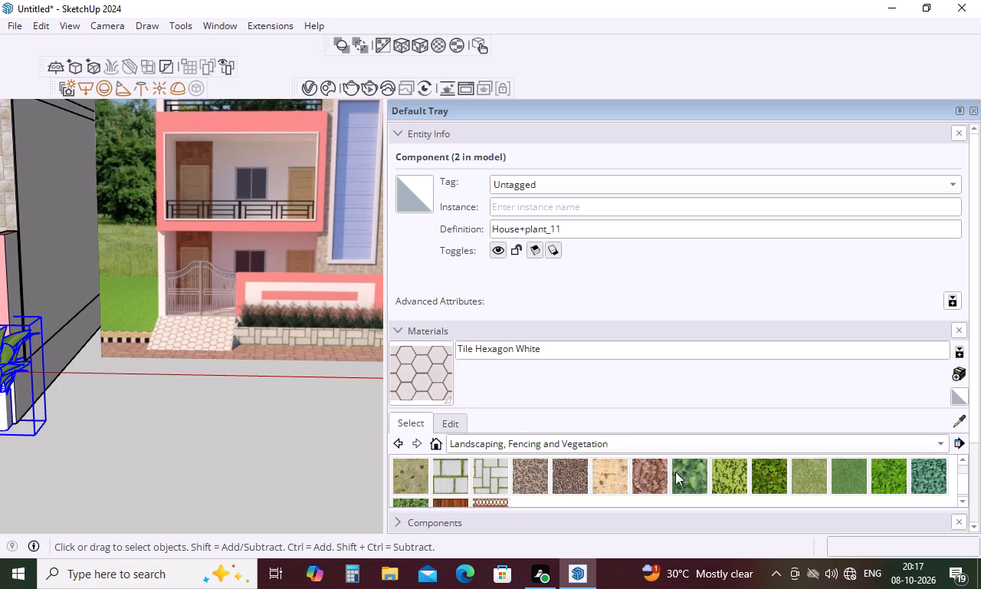
click(438, 482)
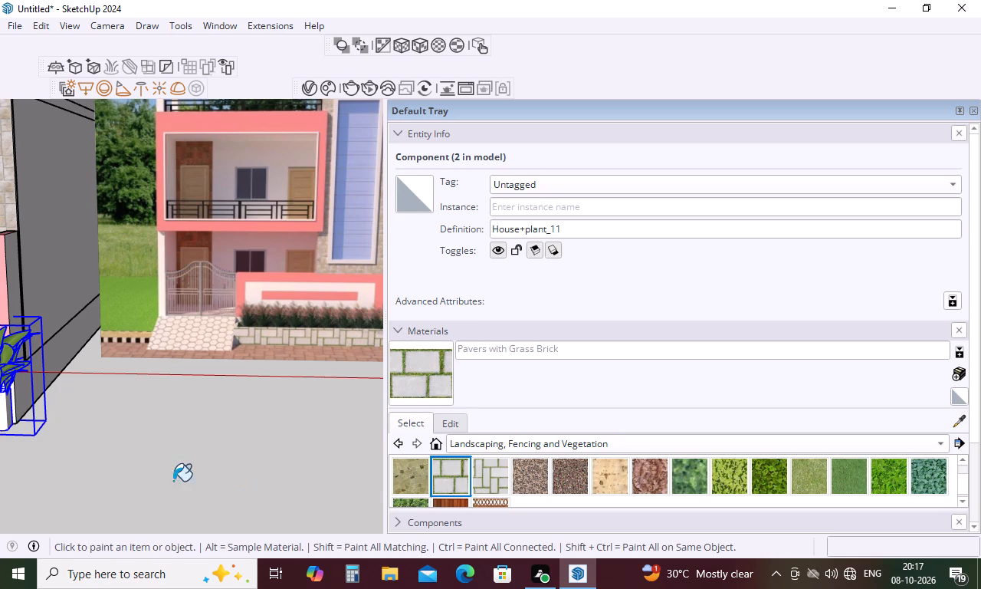
Open the nested groups of the planter beside the gate down to its box geometry.
scroll(217, 380, down, 10)
scroll(231, 398, down, 11)
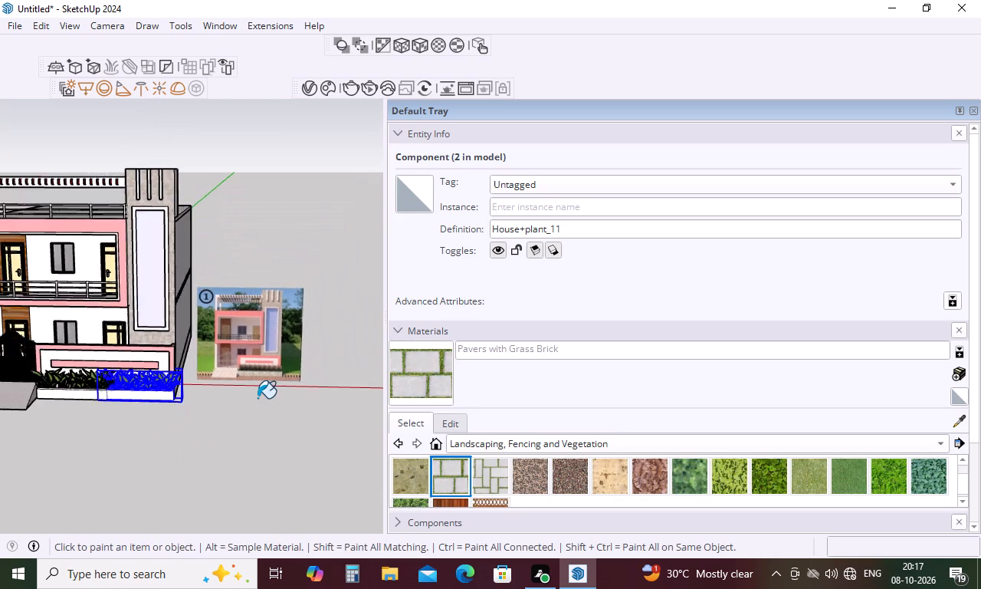
scroll(258, 398, down, 7)
scroll(70, 403, up, 20)
scroll(70, 403, up, 13)
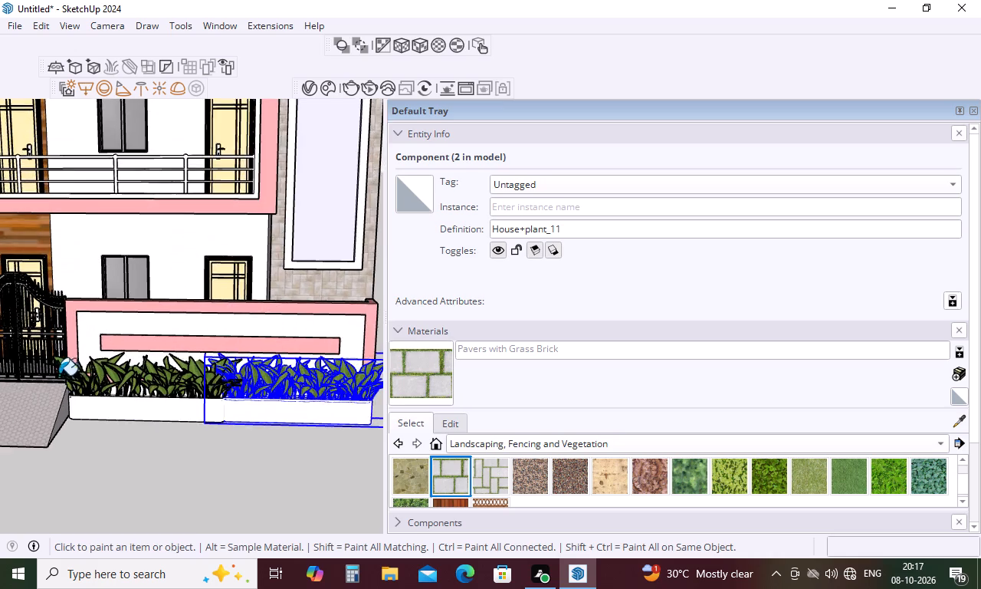
key(space)
double_click(133, 415)
click(133, 415)
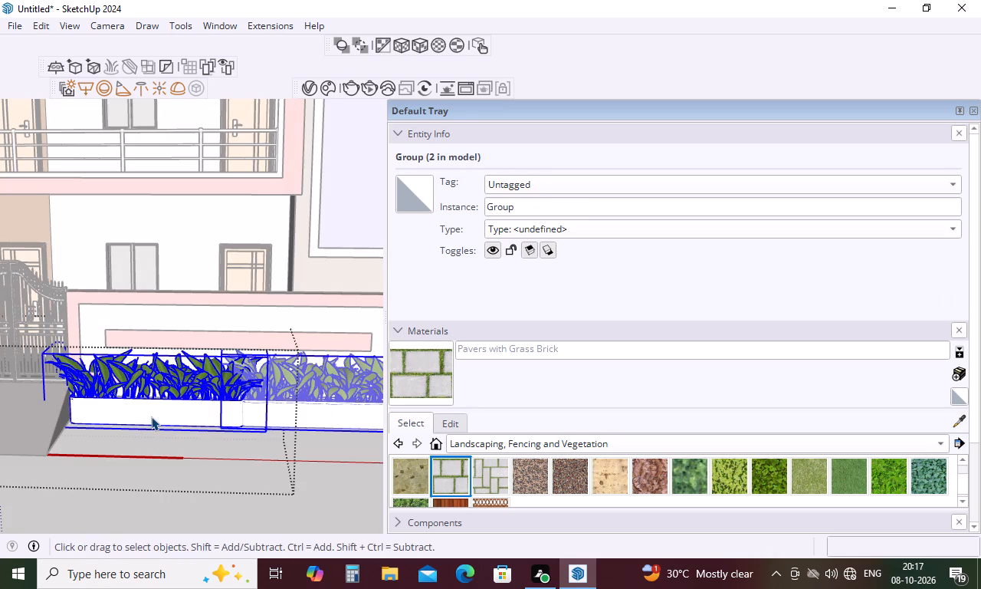
click(151, 416)
double_click(151, 416)
click(151, 416)
click(151, 416)
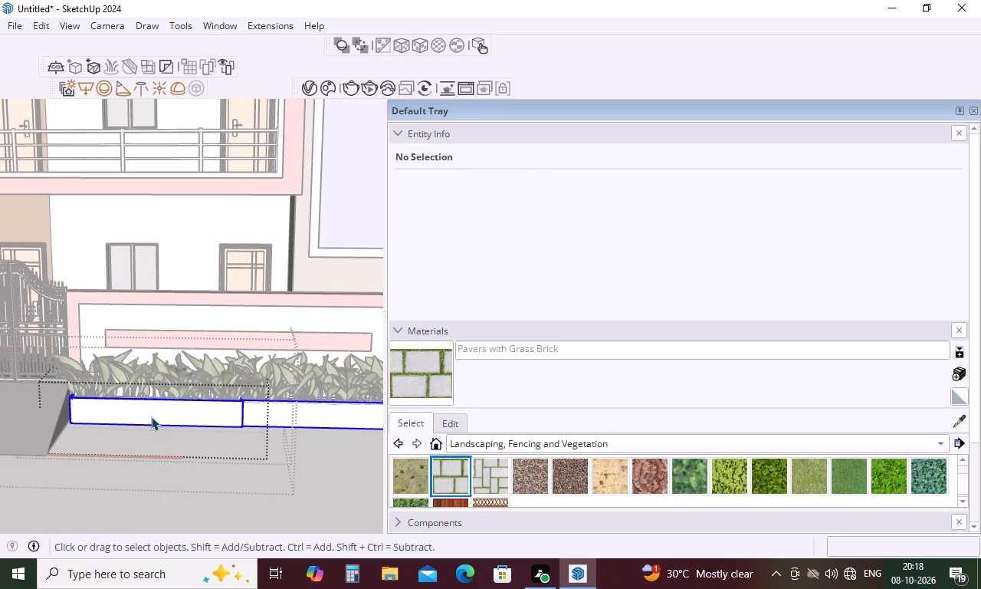
click(151, 416)
triple_click(159, 410)
click(159, 410)
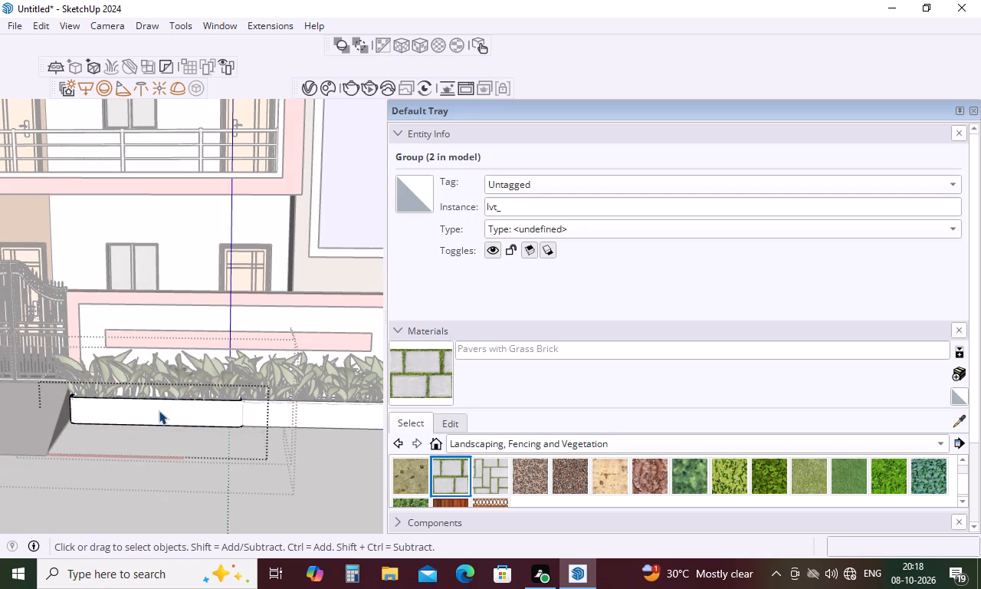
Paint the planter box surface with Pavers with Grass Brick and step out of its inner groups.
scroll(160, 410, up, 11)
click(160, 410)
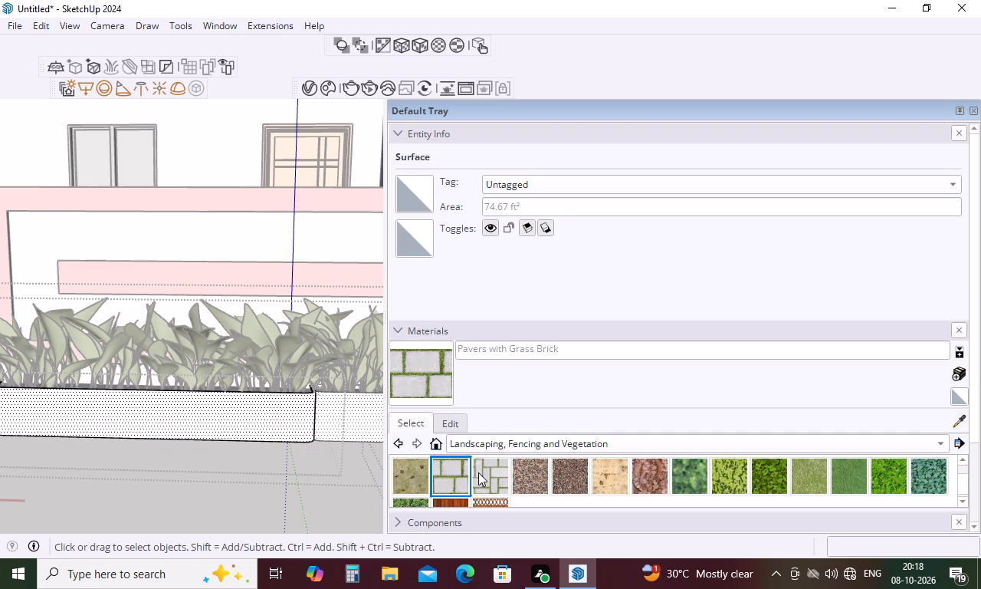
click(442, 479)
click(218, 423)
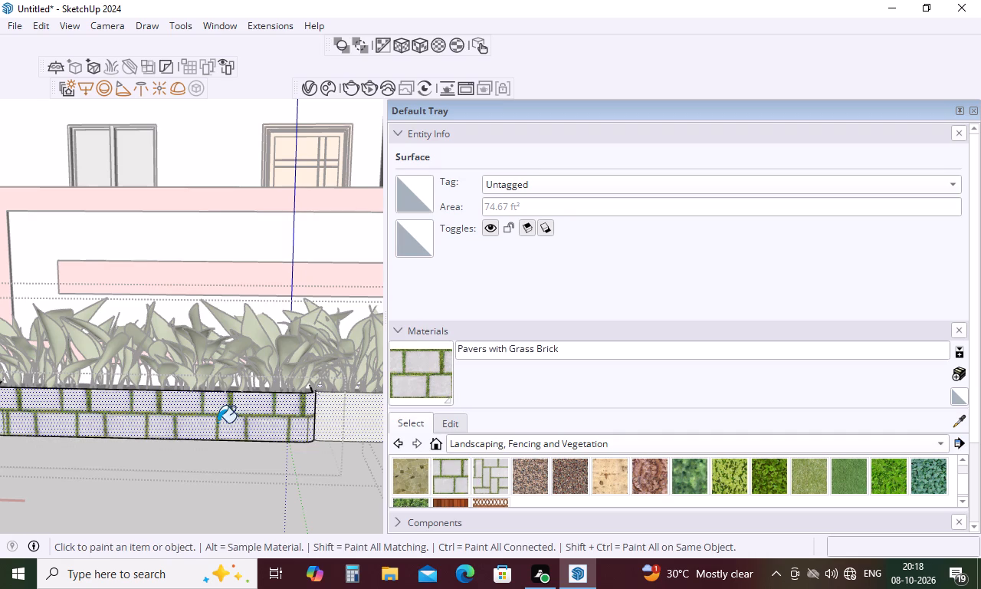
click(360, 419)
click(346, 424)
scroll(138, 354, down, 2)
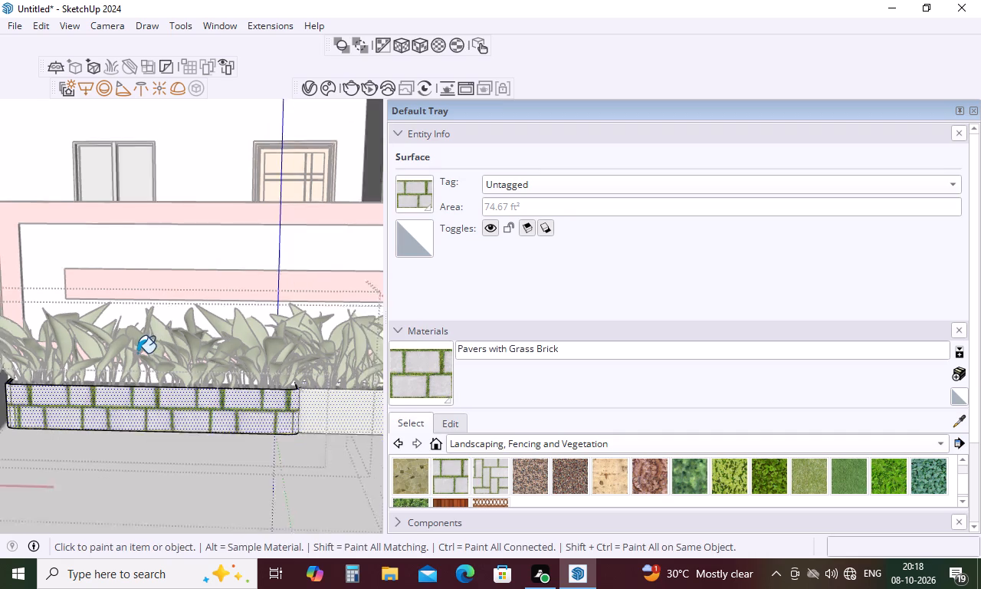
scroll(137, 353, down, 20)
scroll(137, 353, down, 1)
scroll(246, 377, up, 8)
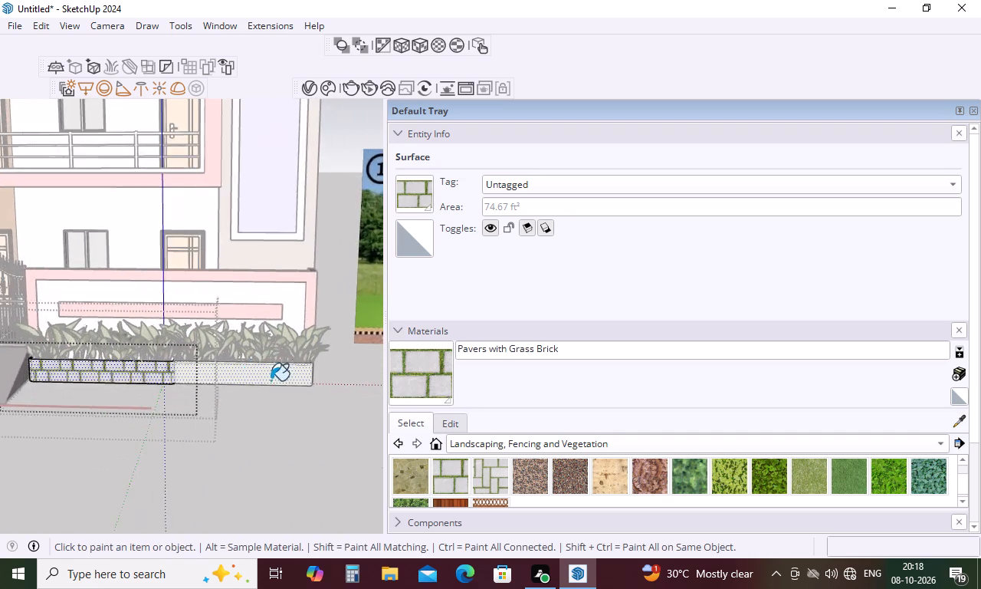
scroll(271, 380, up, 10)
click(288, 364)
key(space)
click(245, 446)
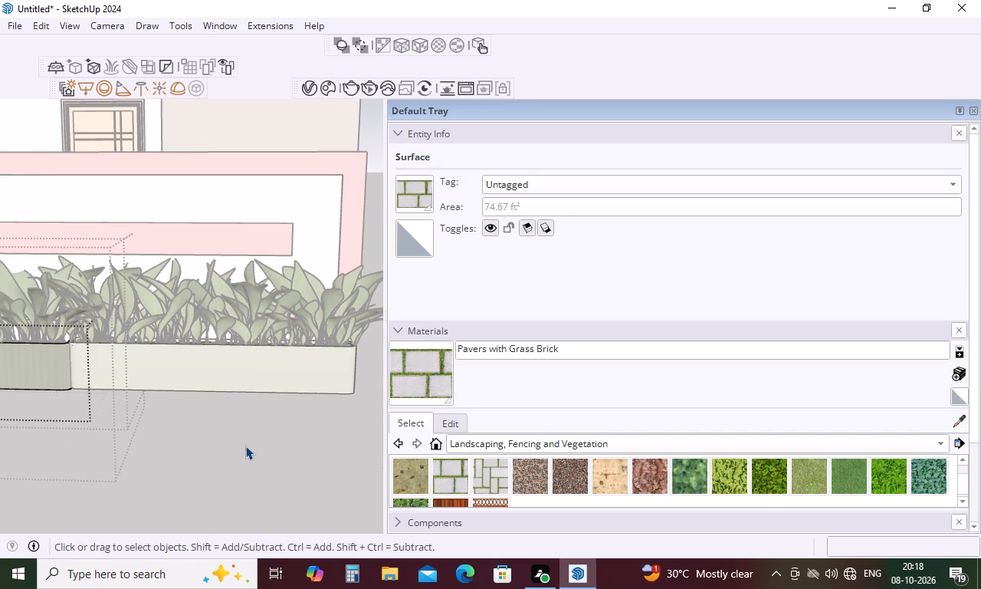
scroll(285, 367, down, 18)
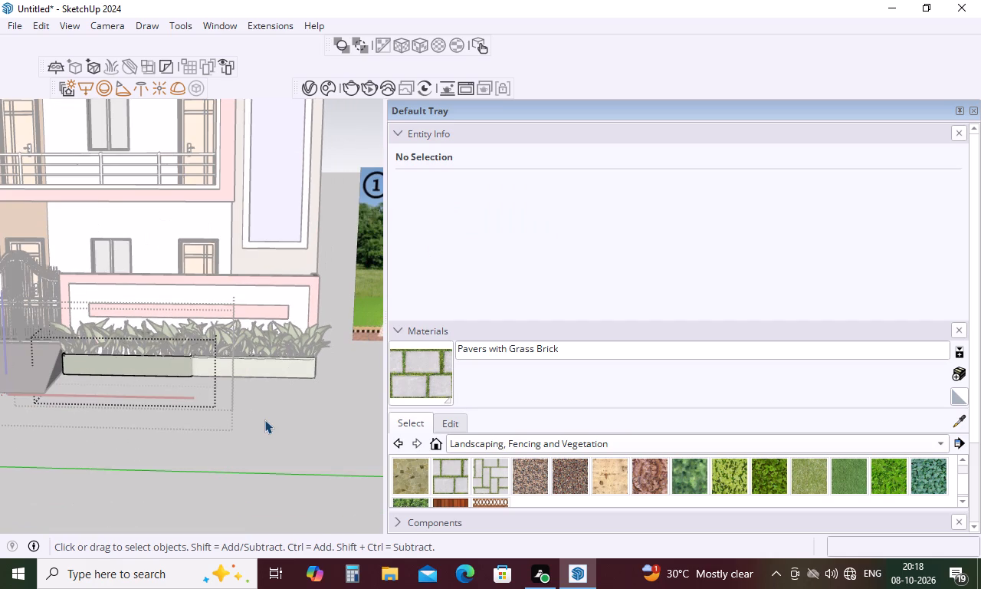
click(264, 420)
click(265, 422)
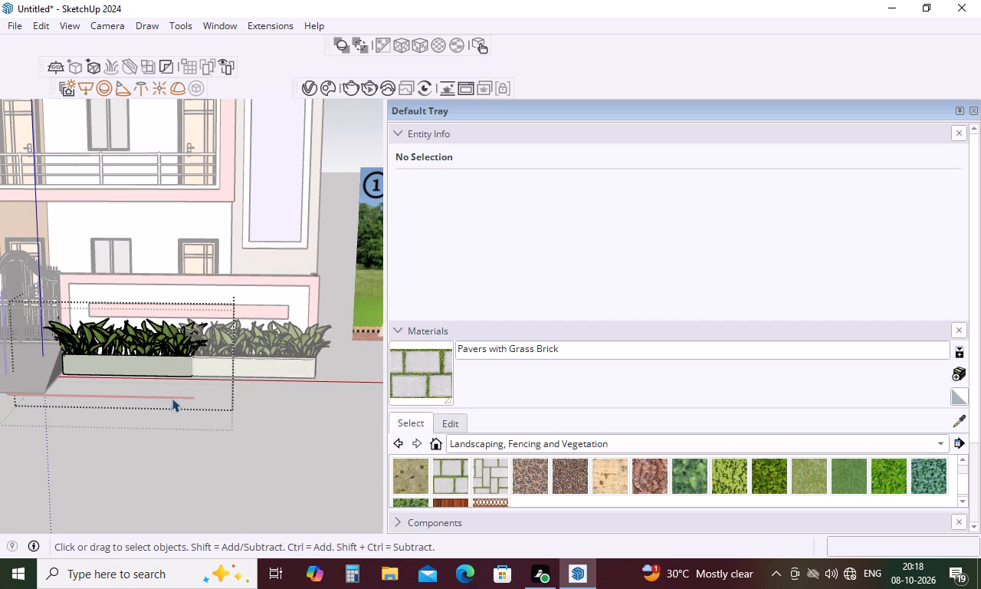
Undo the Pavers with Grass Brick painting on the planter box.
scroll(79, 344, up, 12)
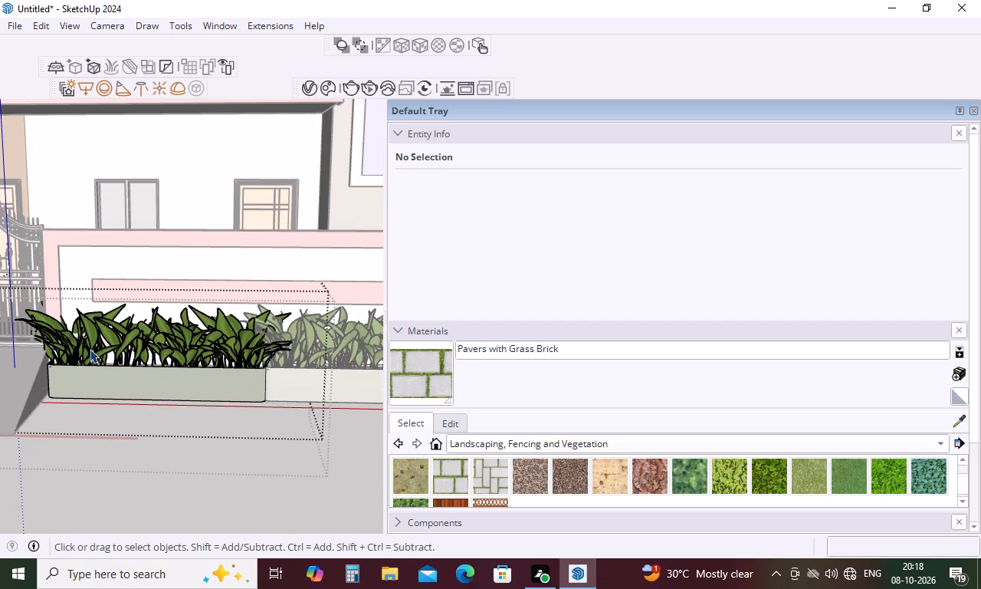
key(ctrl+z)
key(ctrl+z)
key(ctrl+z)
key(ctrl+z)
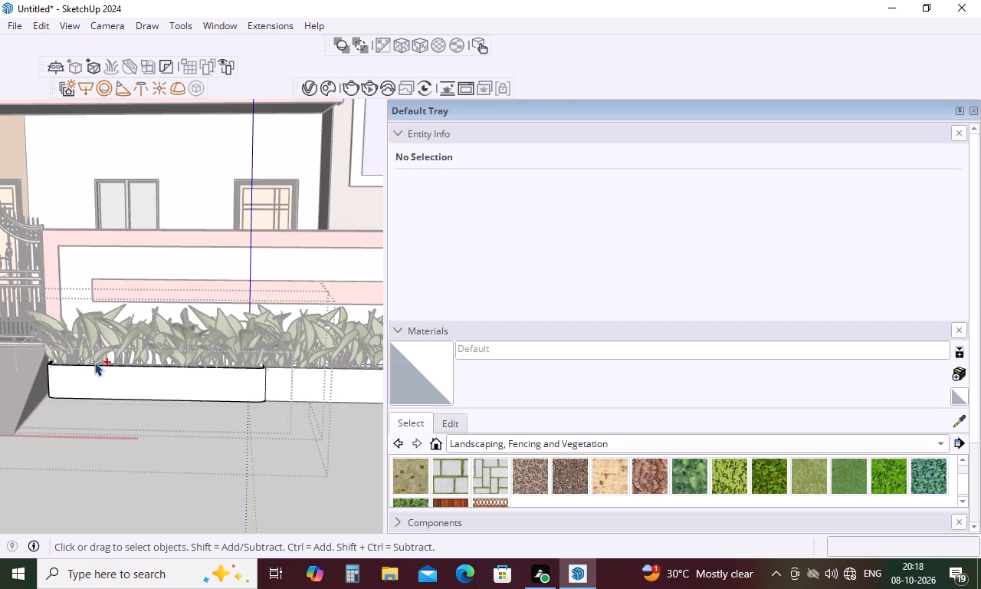
Paint the planter box surface with Pavers with Grass Herringbone and leave the innermost group.
click(148, 387)
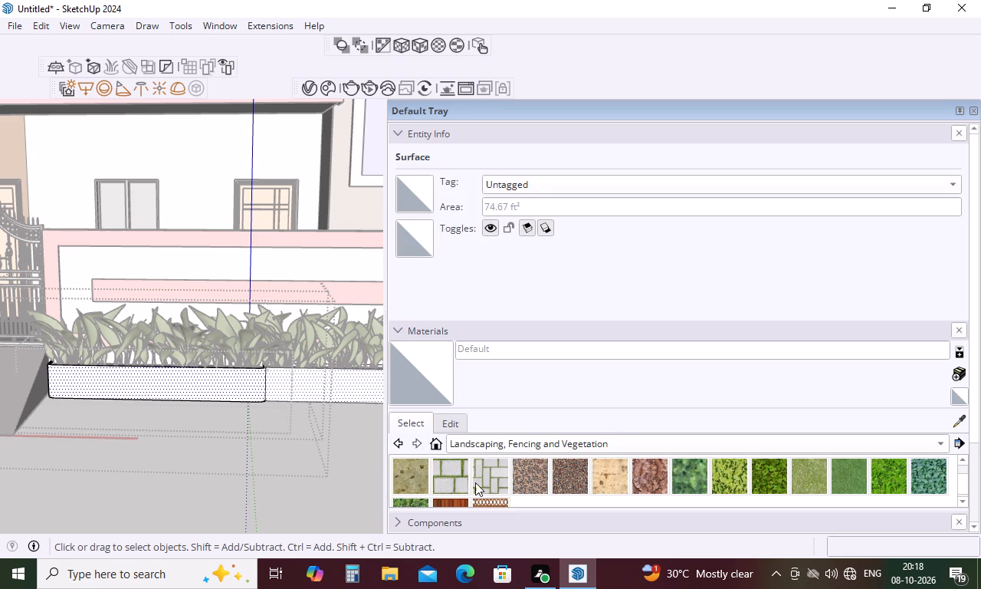
click(481, 481)
click(234, 386)
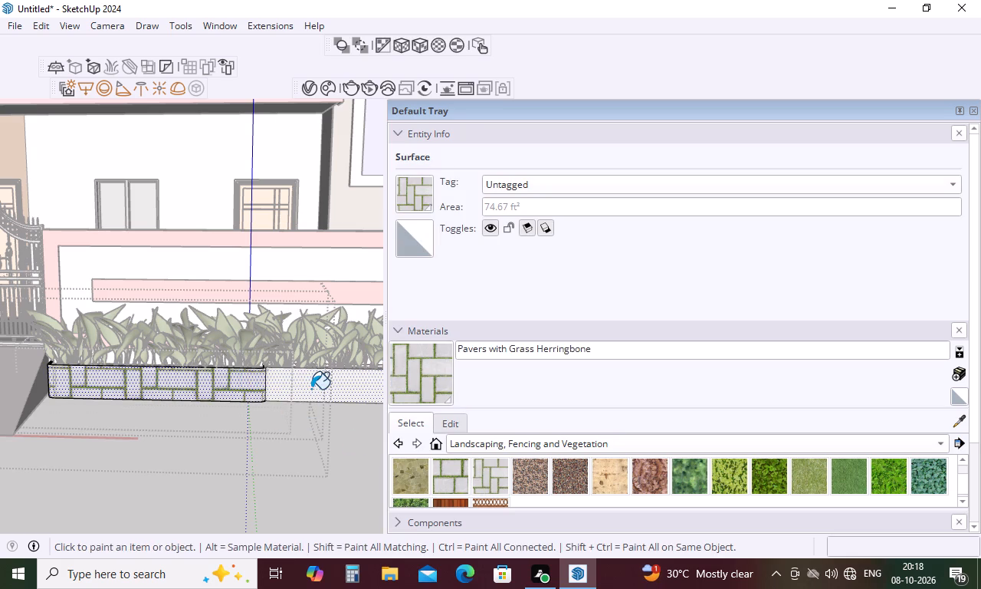
click(311, 388)
key(space)
click(232, 476)
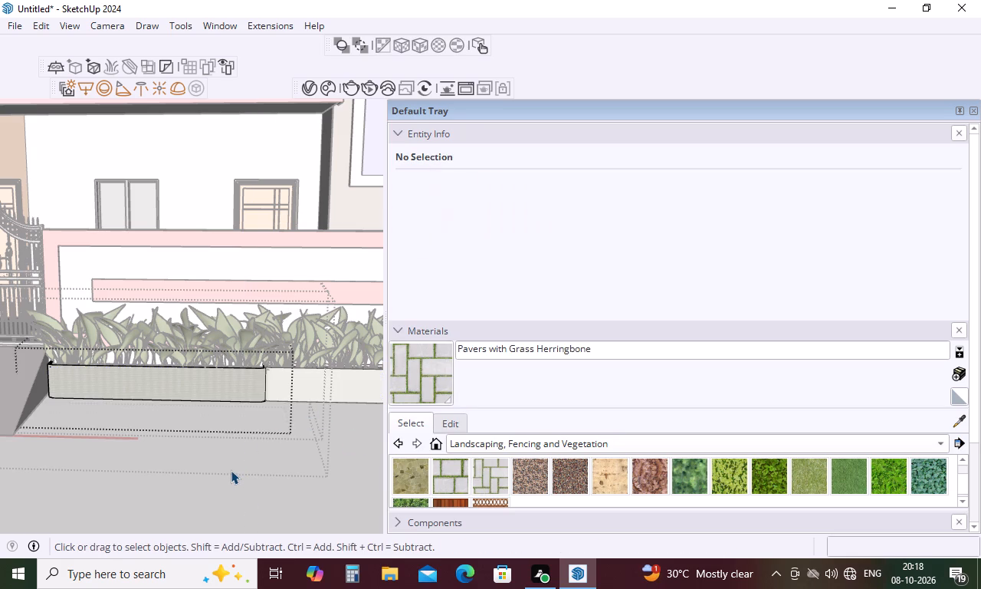
Examine the herringbone paver texture's scale on the planter's front up close and from farther away.
scroll(210, 387, up, 20)
scroll(210, 387, up, 14)
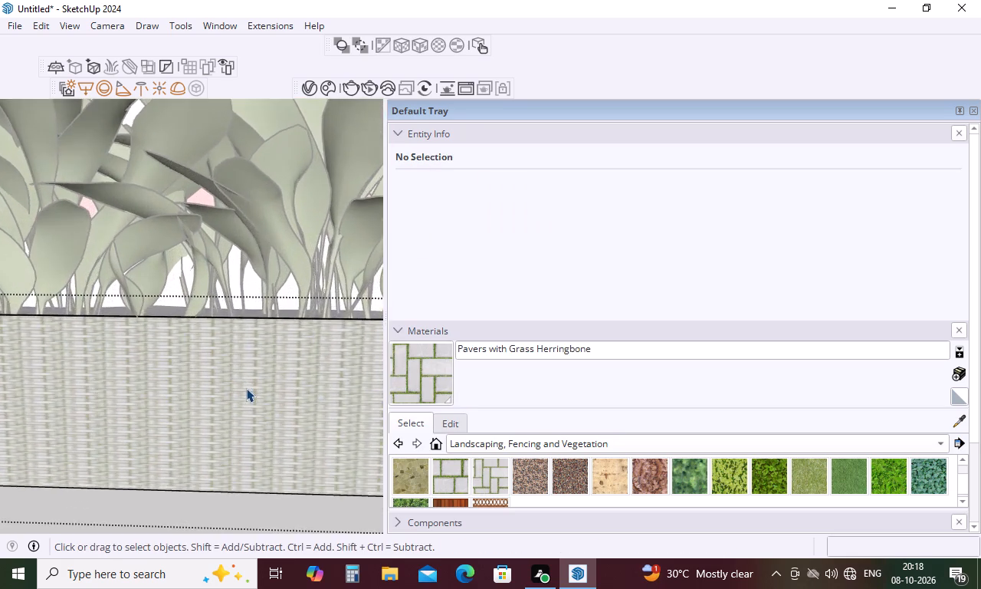
scroll(246, 388, up, 18)
scroll(249, 389, down, 18)
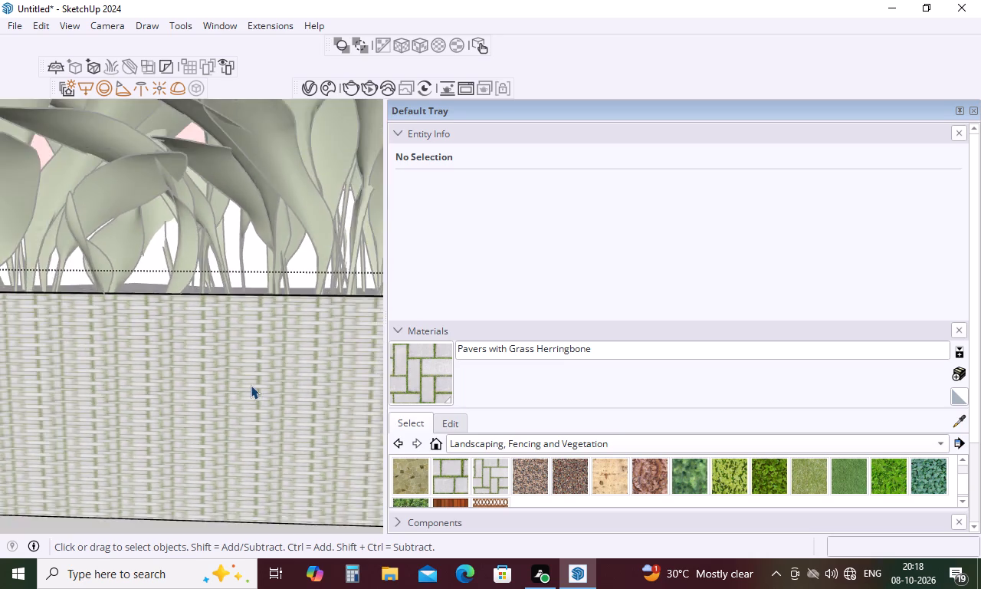
scroll(251, 385, down, 20)
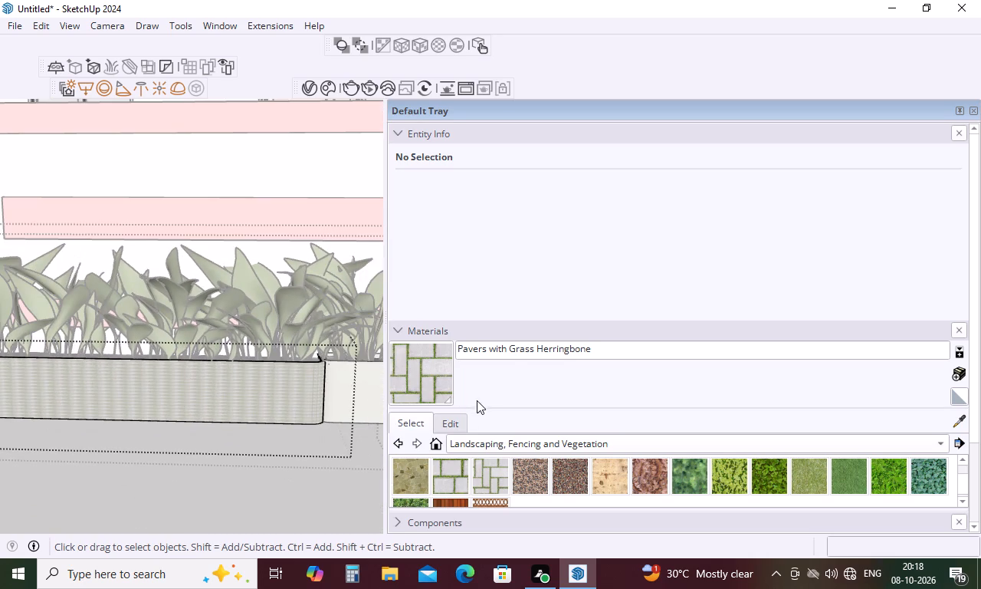
scroll(480, 395, down, 5)
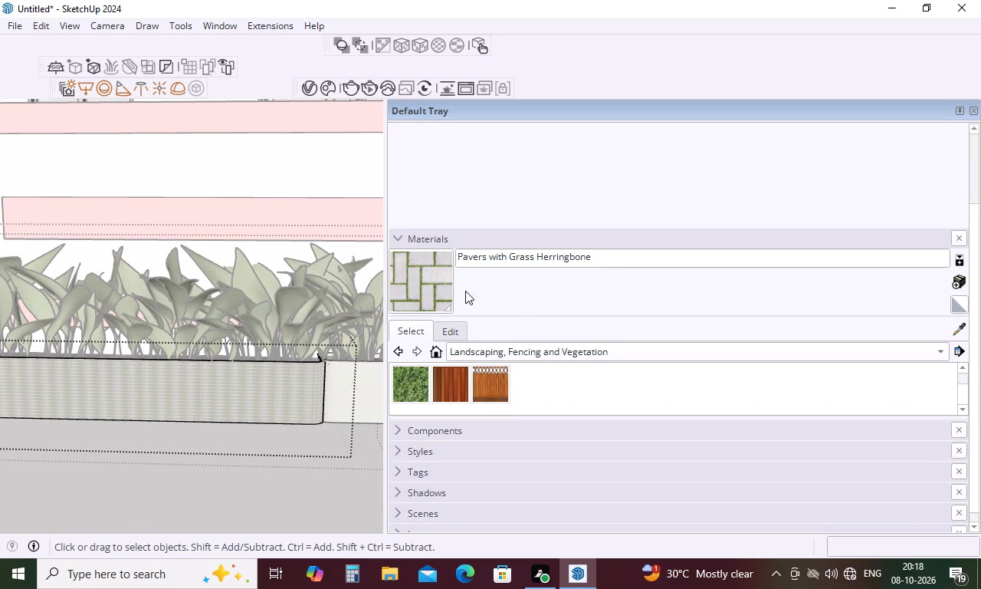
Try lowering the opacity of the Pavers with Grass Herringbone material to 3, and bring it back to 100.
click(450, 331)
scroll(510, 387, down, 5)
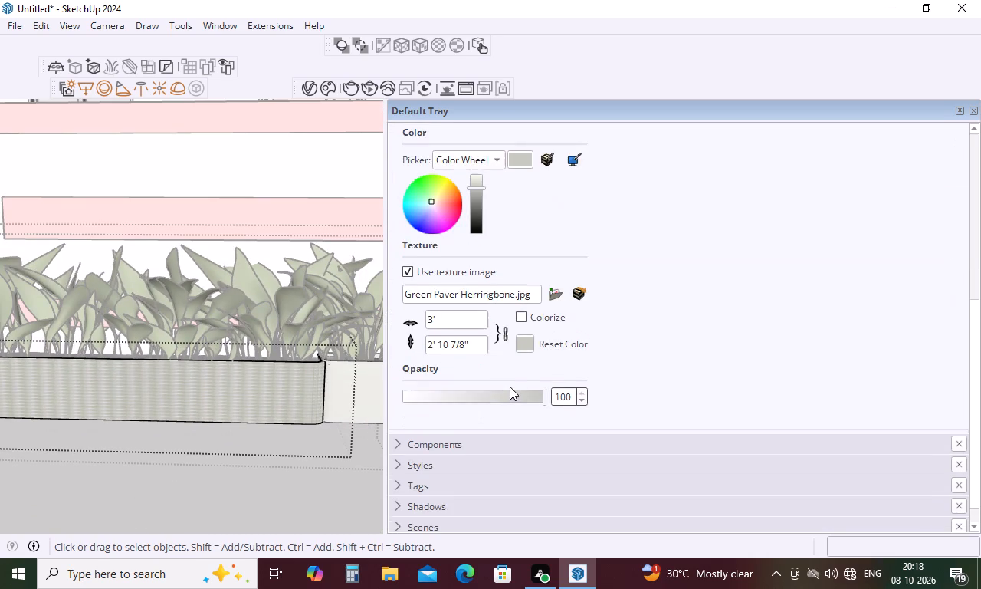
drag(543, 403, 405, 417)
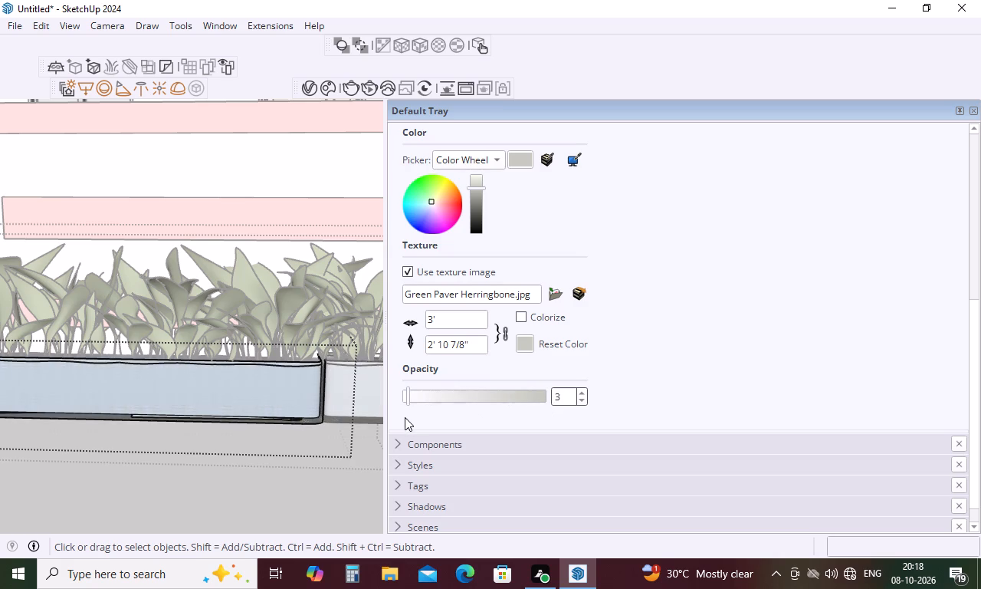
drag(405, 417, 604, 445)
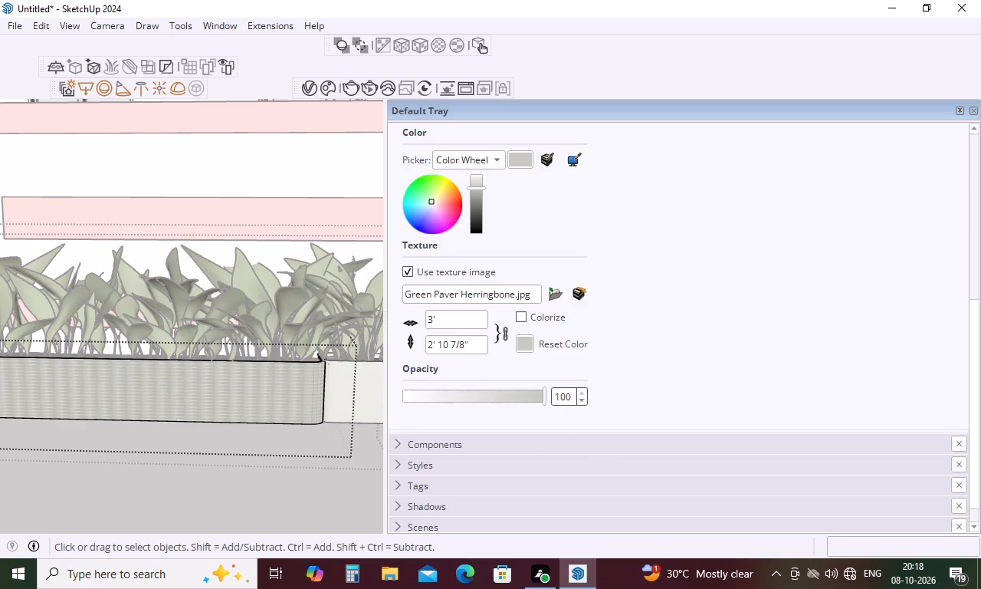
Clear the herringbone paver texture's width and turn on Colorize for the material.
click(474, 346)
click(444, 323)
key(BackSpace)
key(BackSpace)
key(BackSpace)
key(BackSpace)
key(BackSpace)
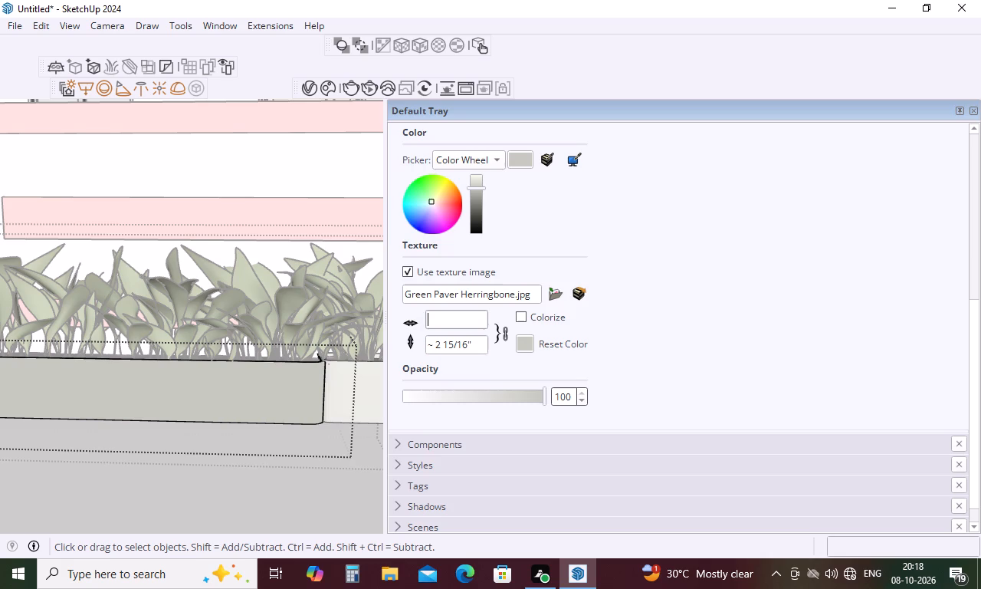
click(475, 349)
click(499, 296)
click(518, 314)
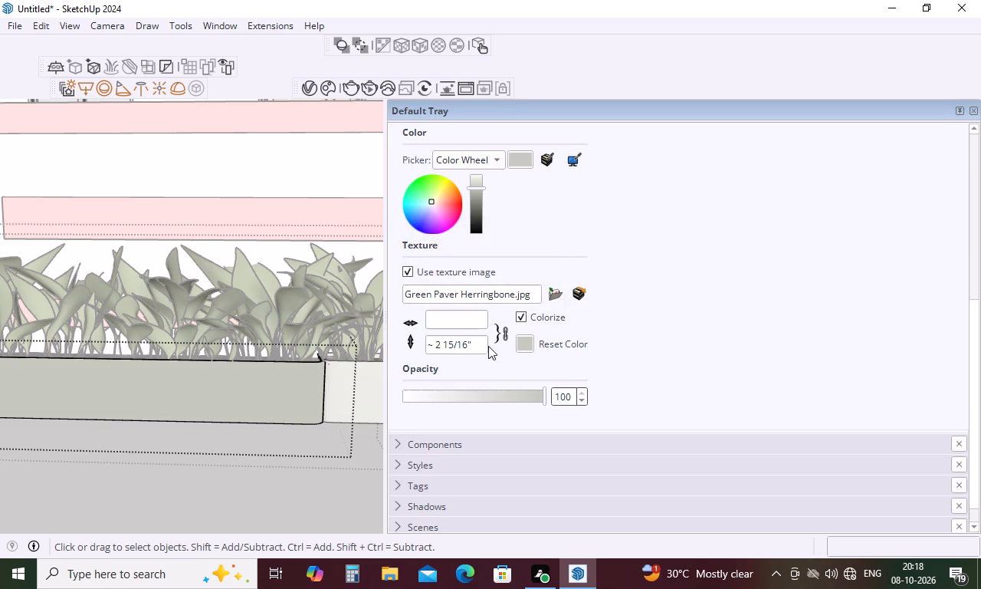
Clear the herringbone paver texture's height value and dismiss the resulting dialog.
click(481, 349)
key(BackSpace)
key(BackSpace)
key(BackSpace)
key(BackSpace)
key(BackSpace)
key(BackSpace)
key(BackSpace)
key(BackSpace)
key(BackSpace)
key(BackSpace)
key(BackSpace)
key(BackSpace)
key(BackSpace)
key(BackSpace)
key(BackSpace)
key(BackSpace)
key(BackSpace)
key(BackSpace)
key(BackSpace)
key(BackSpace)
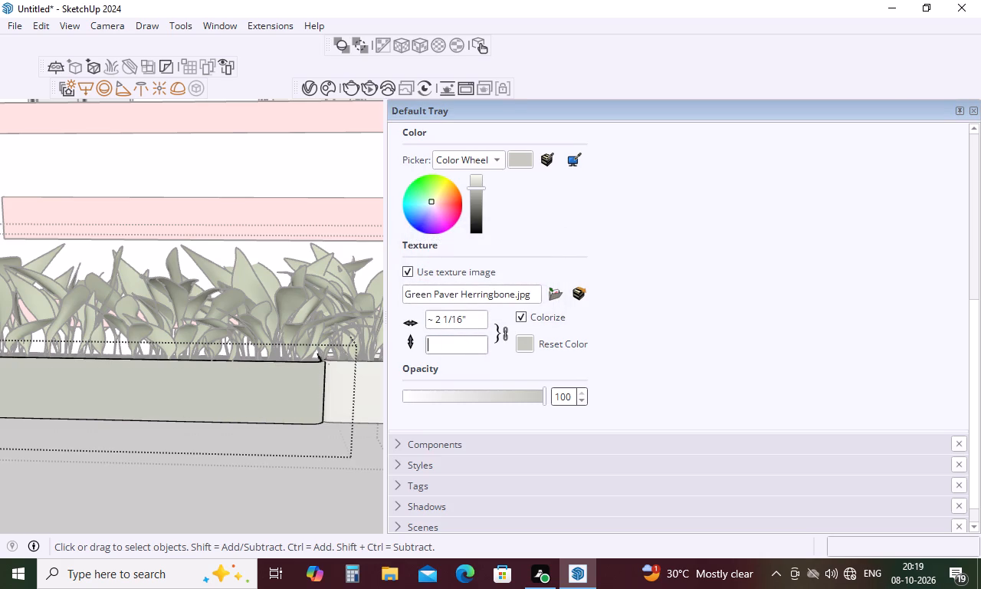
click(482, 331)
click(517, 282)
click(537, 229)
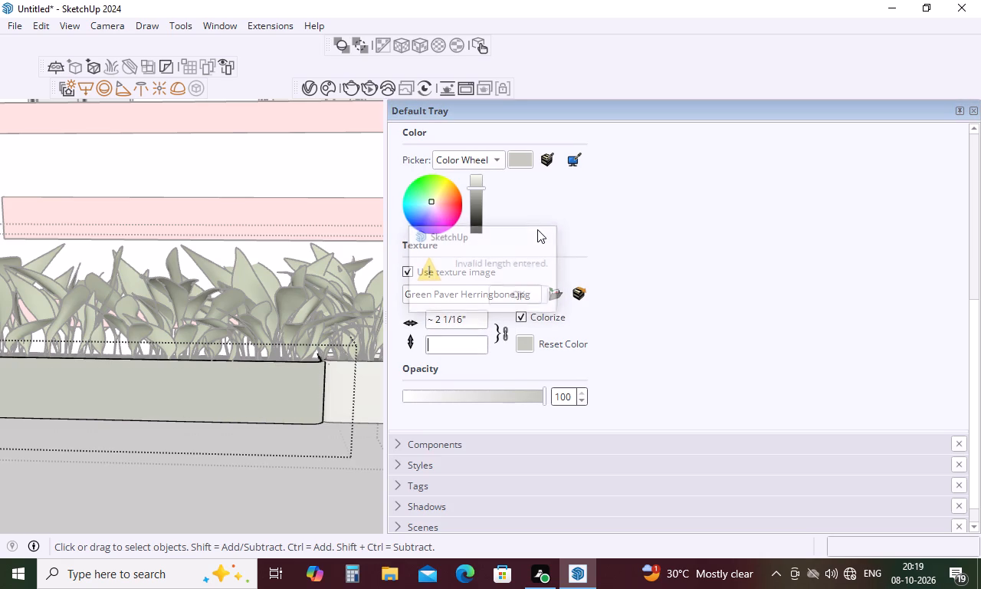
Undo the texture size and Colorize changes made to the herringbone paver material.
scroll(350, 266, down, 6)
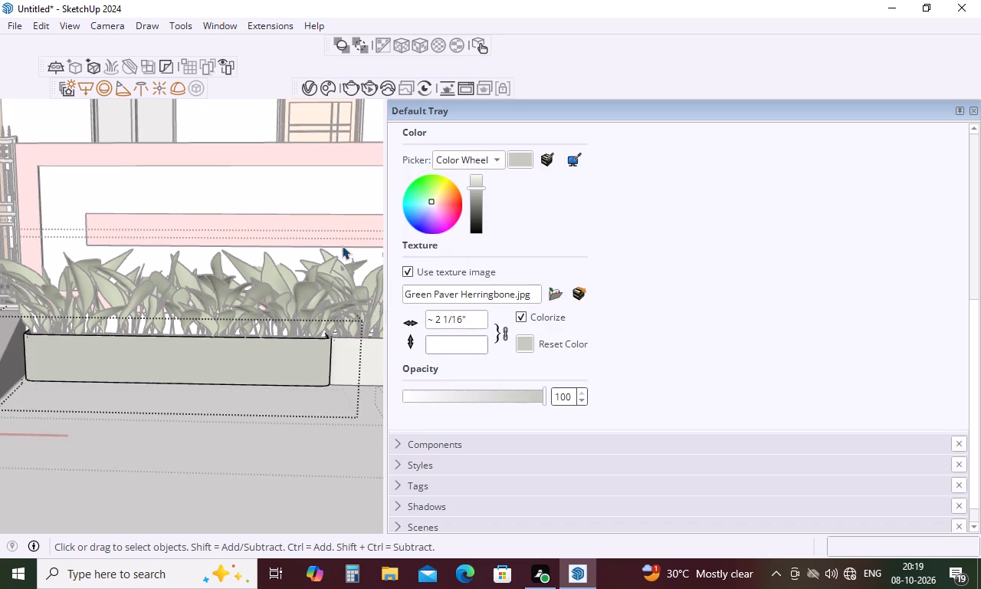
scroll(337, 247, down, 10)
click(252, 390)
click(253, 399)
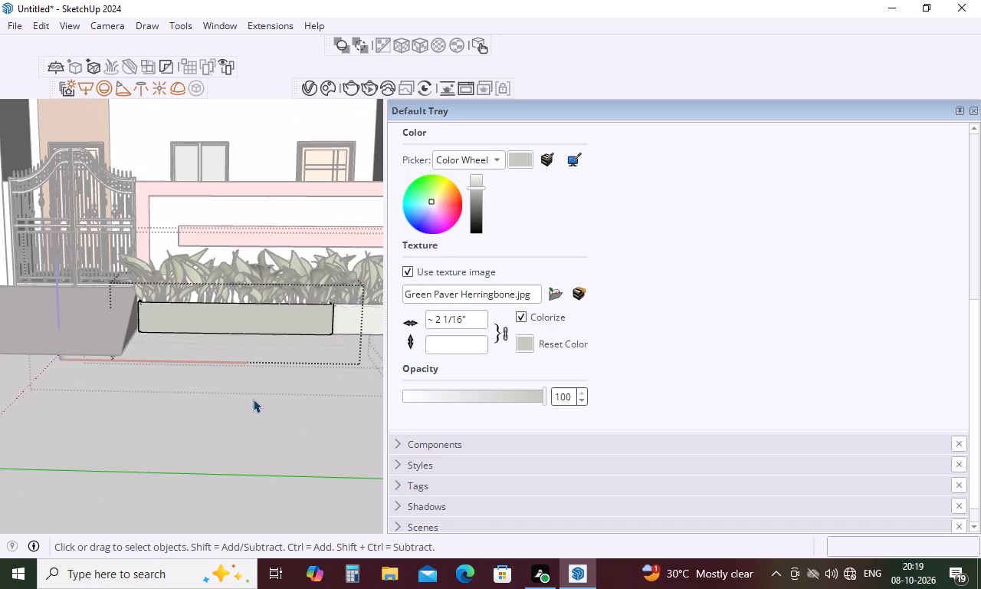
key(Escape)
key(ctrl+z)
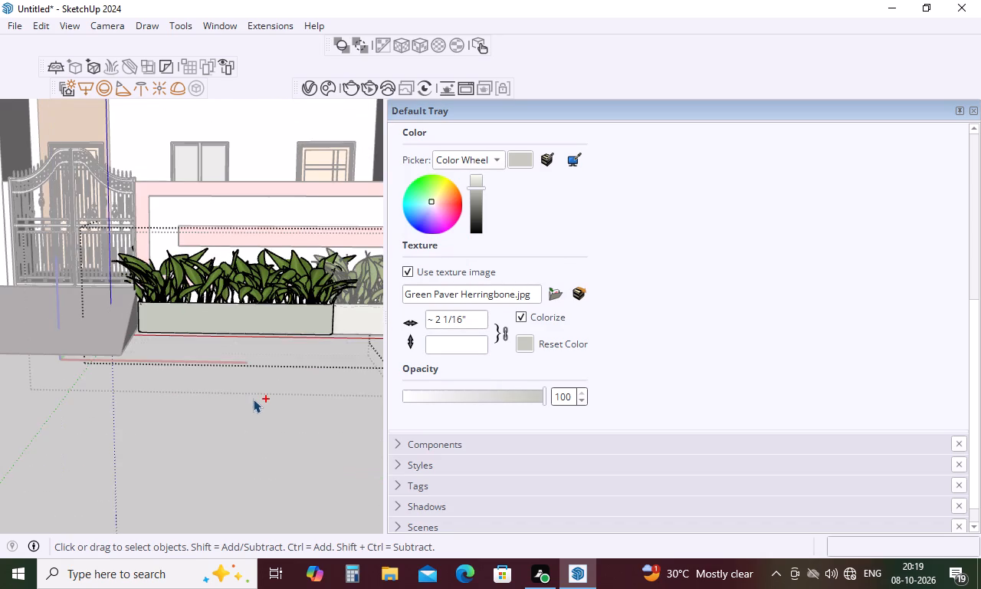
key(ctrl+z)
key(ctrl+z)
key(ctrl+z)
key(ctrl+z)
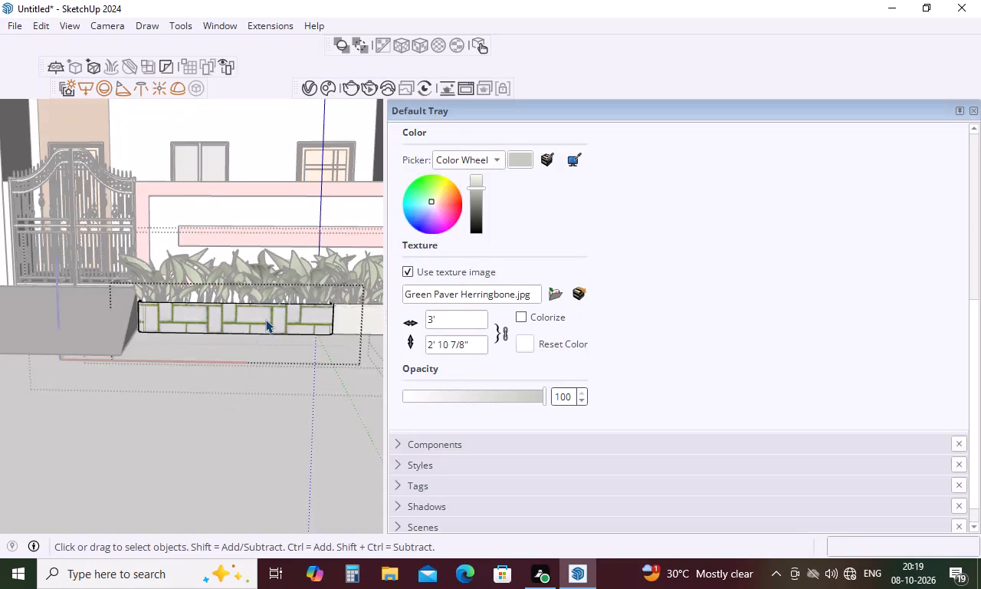
Step out of the planter's nested groups and examine the paver texture from farther away and up close.
scroll(265, 319, down, 5)
click(231, 375)
click(229, 375)
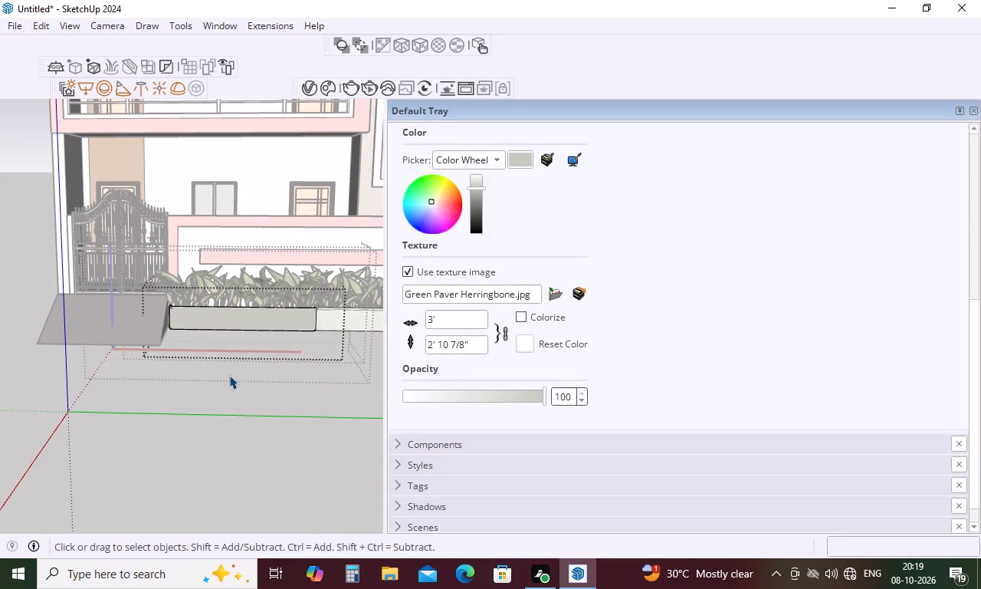
click(189, 433)
click(189, 433)
click(189, 433)
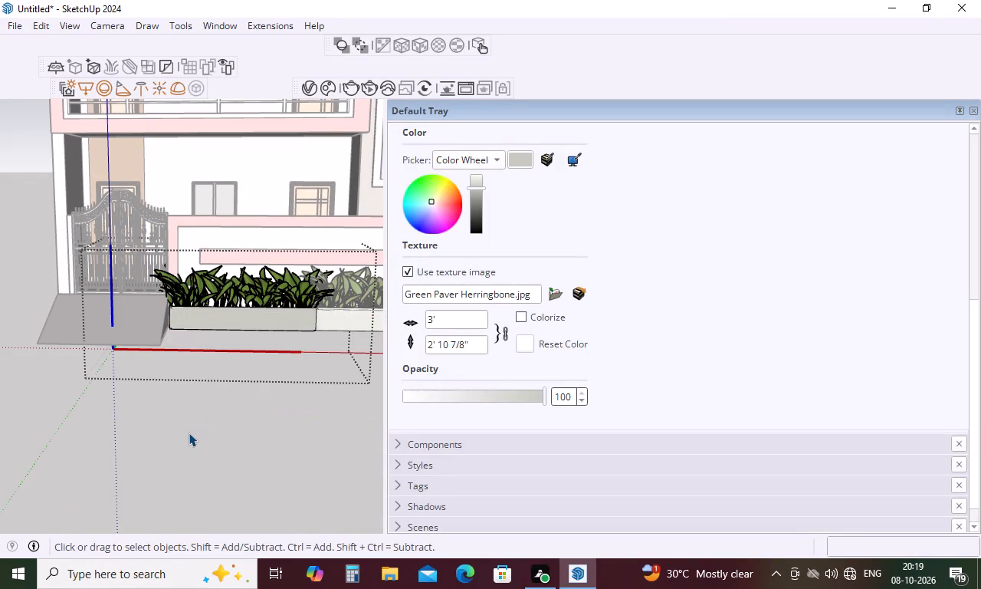
click(189, 433)
click(192, 420)
scroll(185, 355, down, 11)
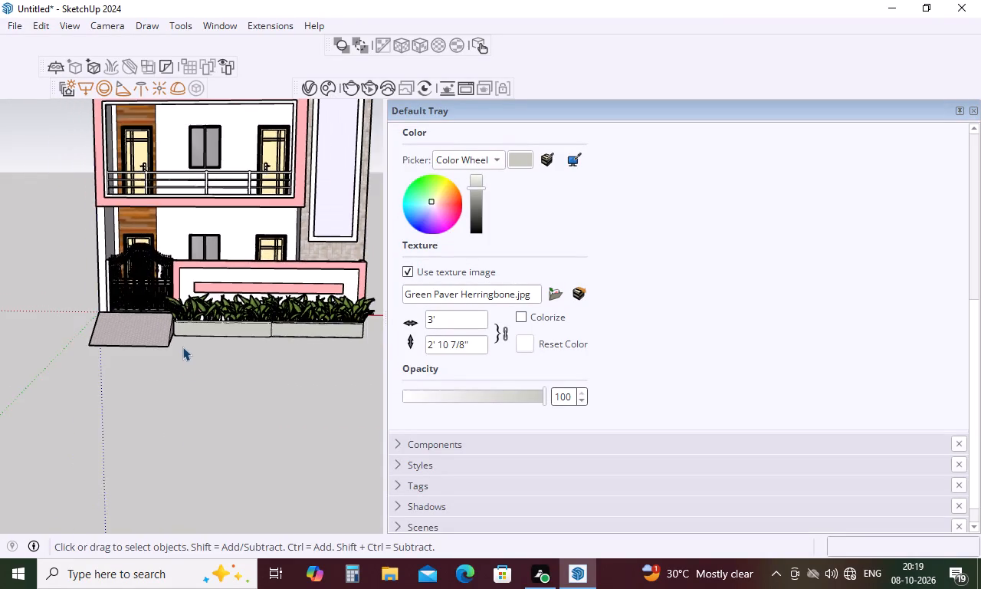
scroll(182, 347, down, 6)
scroll(353, 334, up, 18)
scroll(181, 317, up, 11)
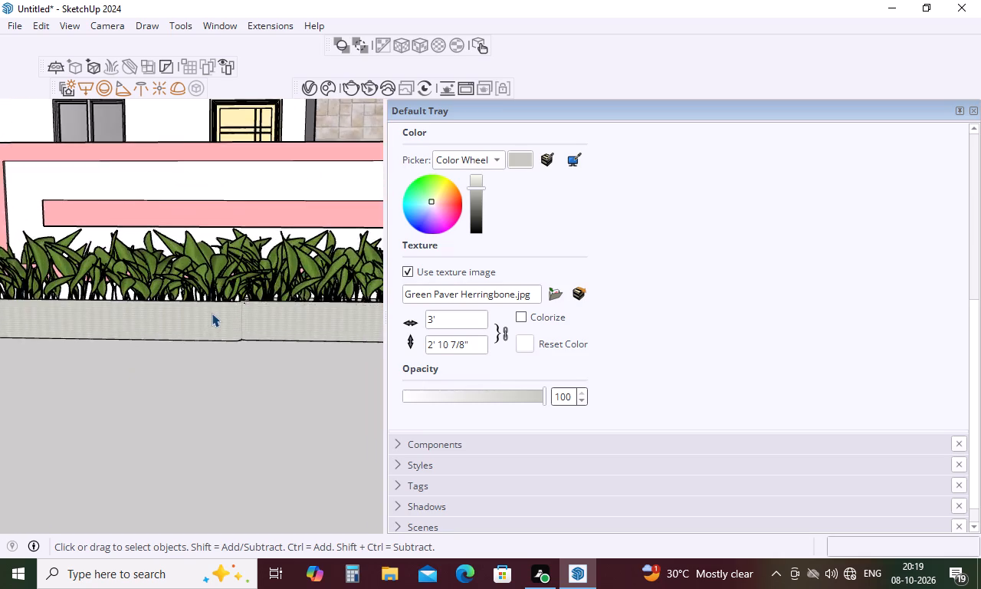
scroll(212, 313, up, 2)
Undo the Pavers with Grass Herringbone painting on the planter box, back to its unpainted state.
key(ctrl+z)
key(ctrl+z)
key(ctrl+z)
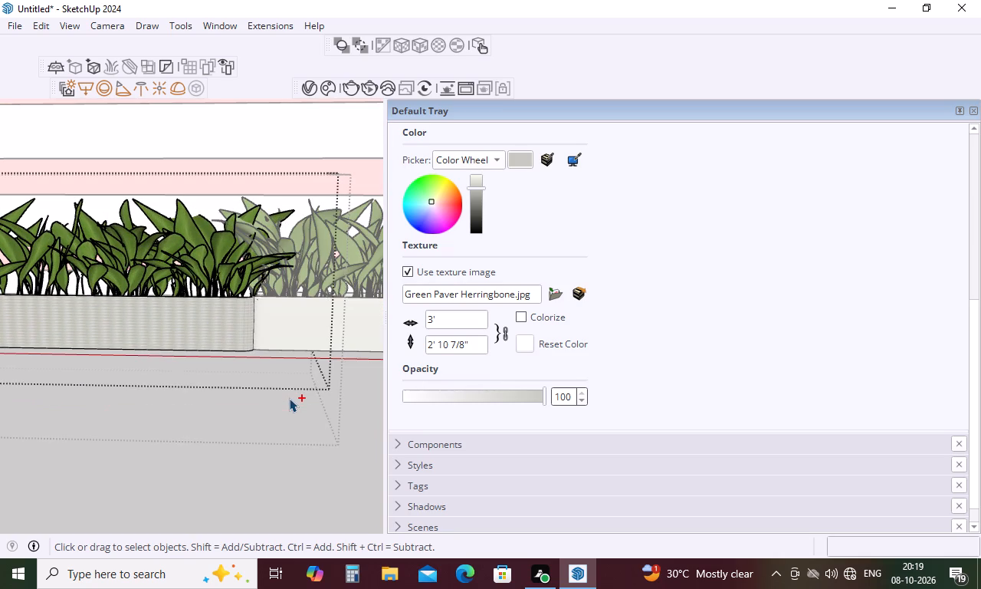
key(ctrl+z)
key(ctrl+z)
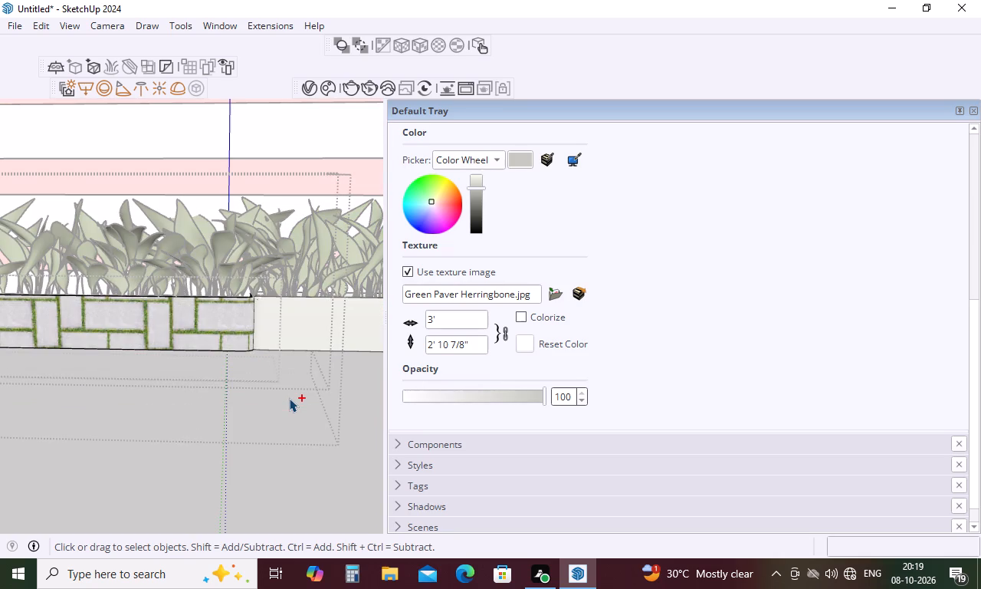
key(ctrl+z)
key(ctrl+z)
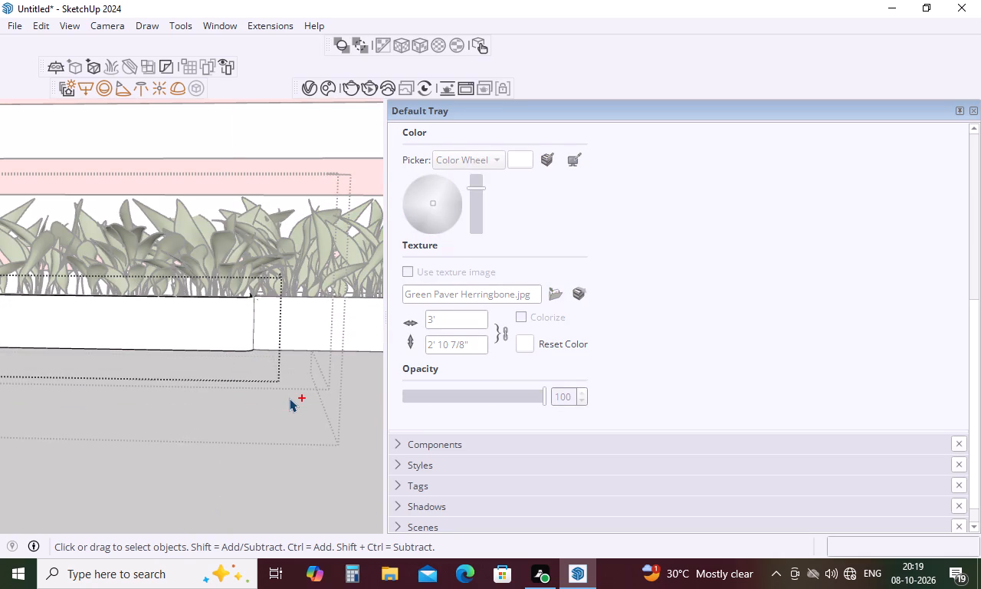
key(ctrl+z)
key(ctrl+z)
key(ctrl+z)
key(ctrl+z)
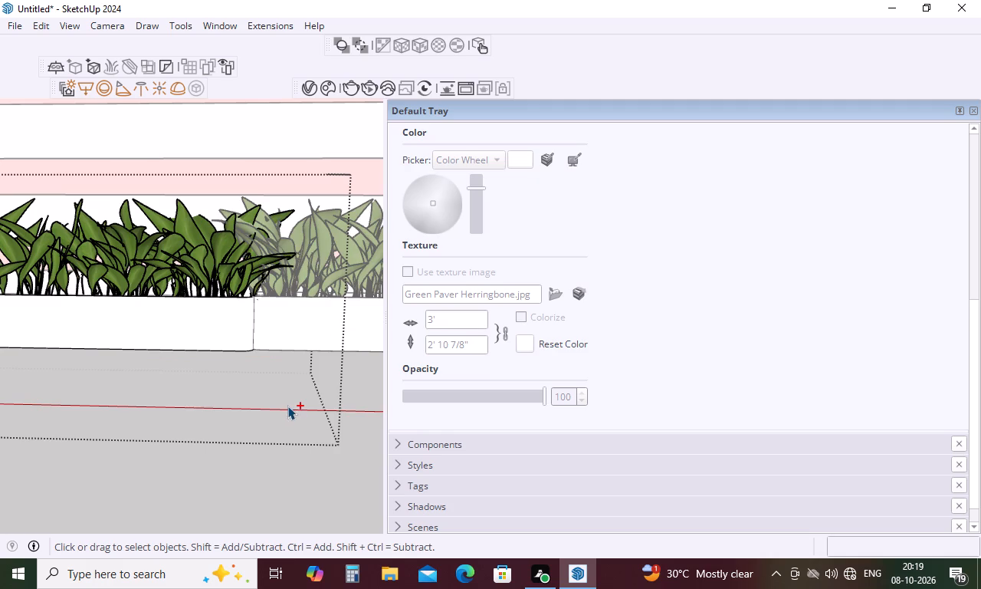
Select the box group inside the front planter, paint it with Pavers with Grass Herringbone, and try the adjoining planter box too.
click(231, 330)
click(231, 330)
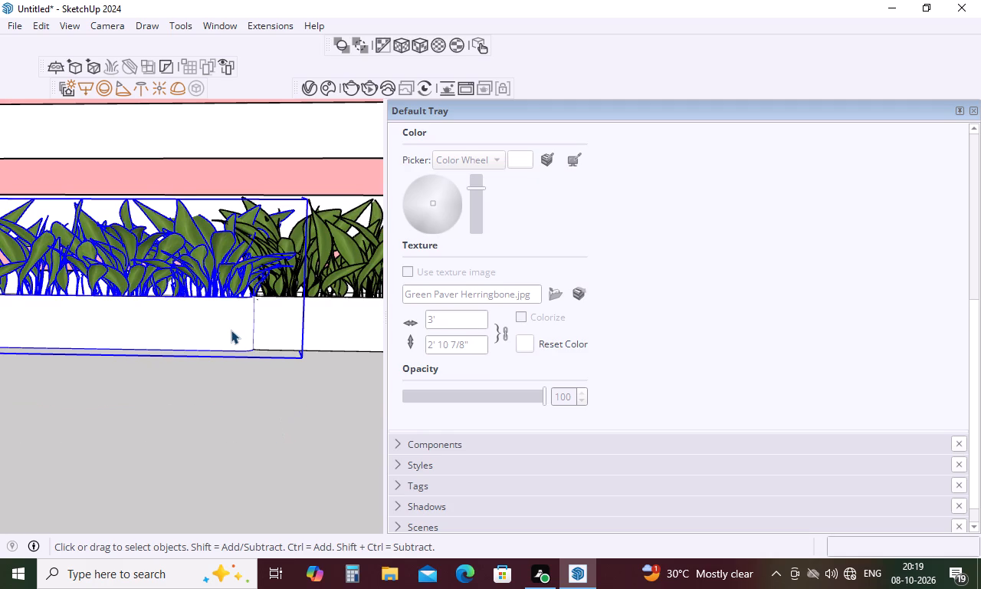
click(231, 330)
double_click(231, 330)
double_click(231, 330)
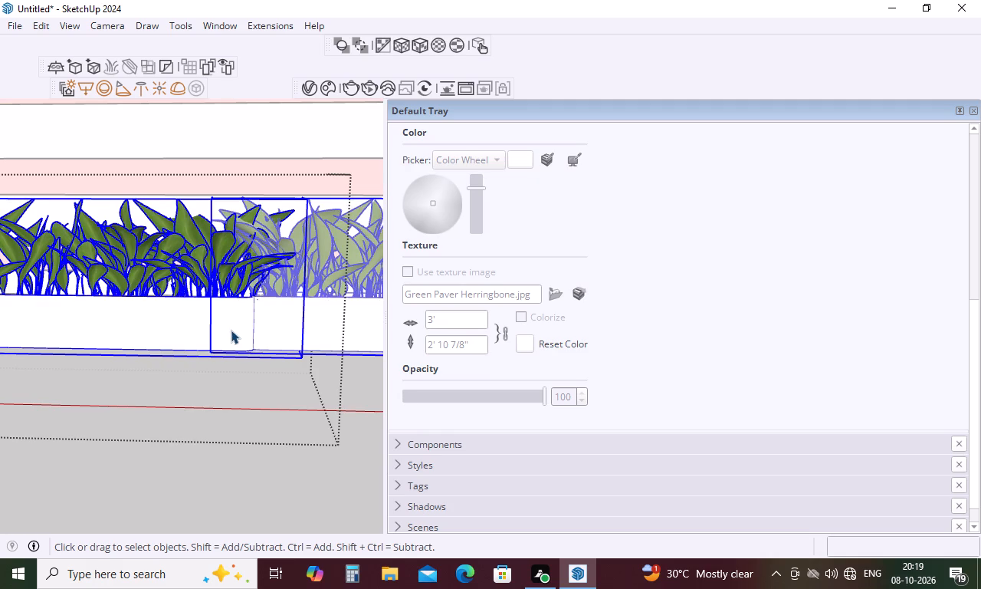
click(231, 330)
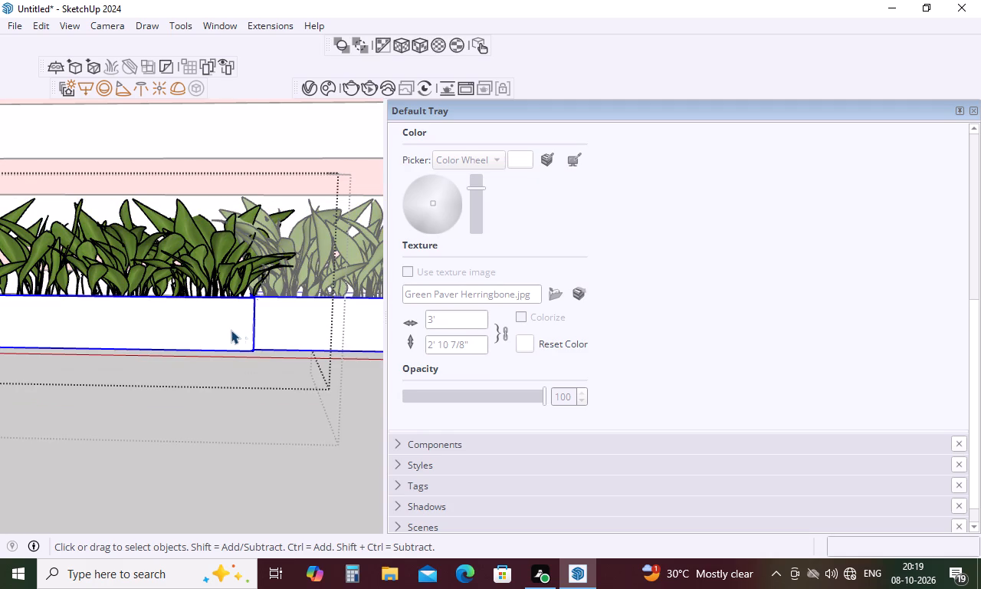
scroll(281, 357, down, 15)
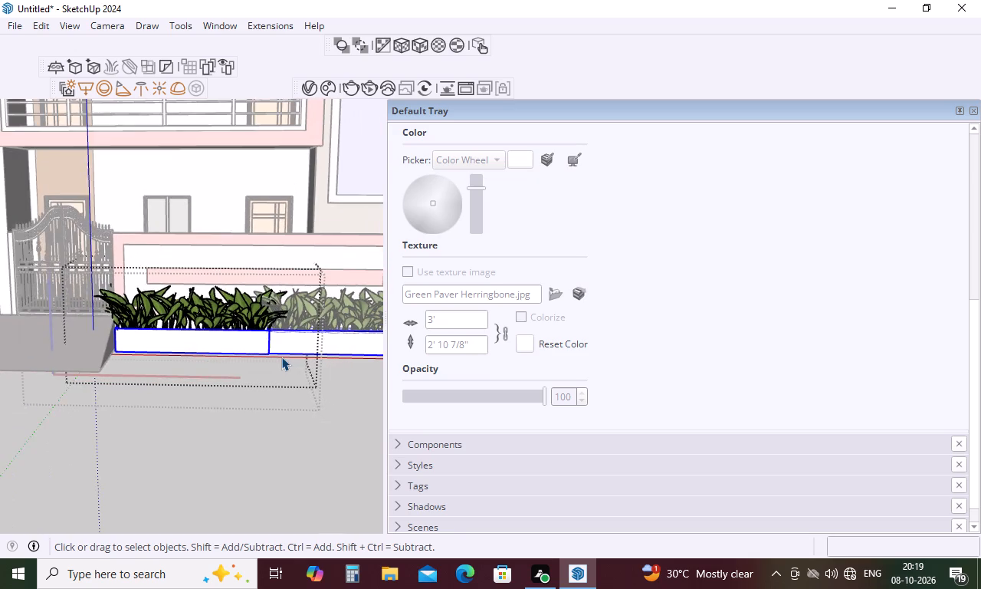
scroll(281, 357, down, 4)
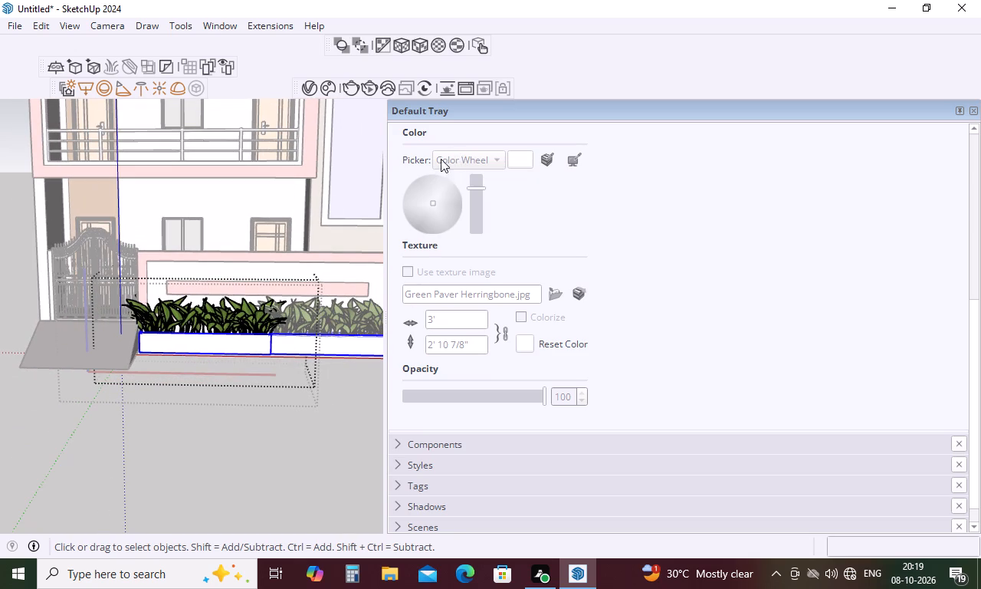
scroll(466, 272, up, 8)
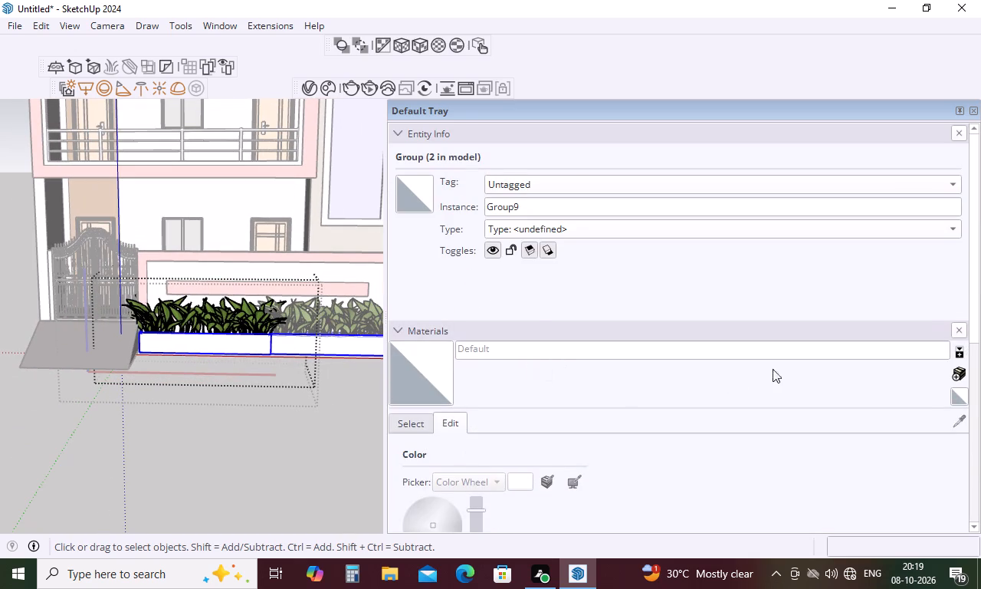
scroll(523, 334, up, 5)
scroll(523, 334, down, 11)
scroll(523, 334, up, 3)
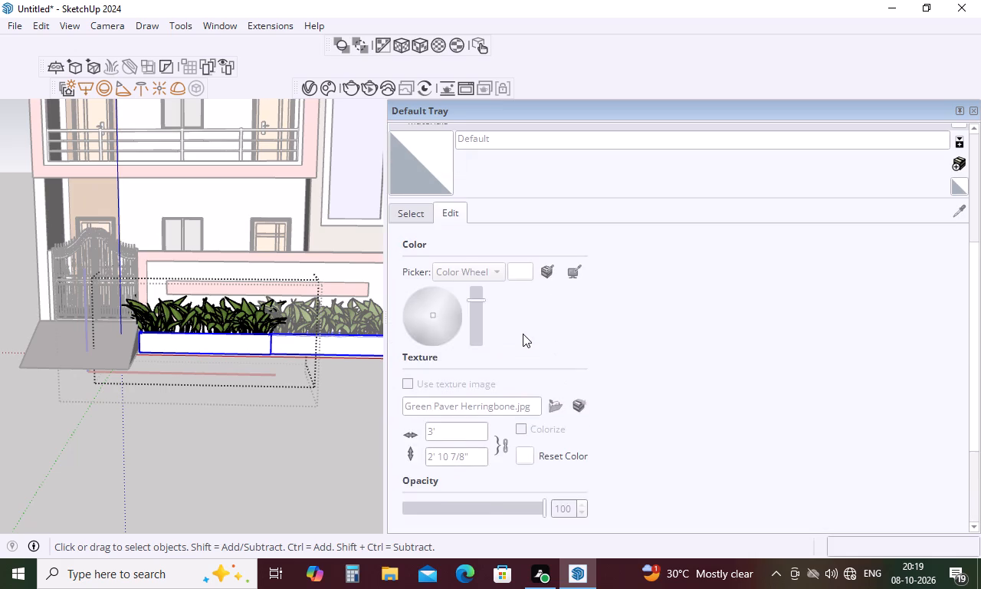
click(416, 211)
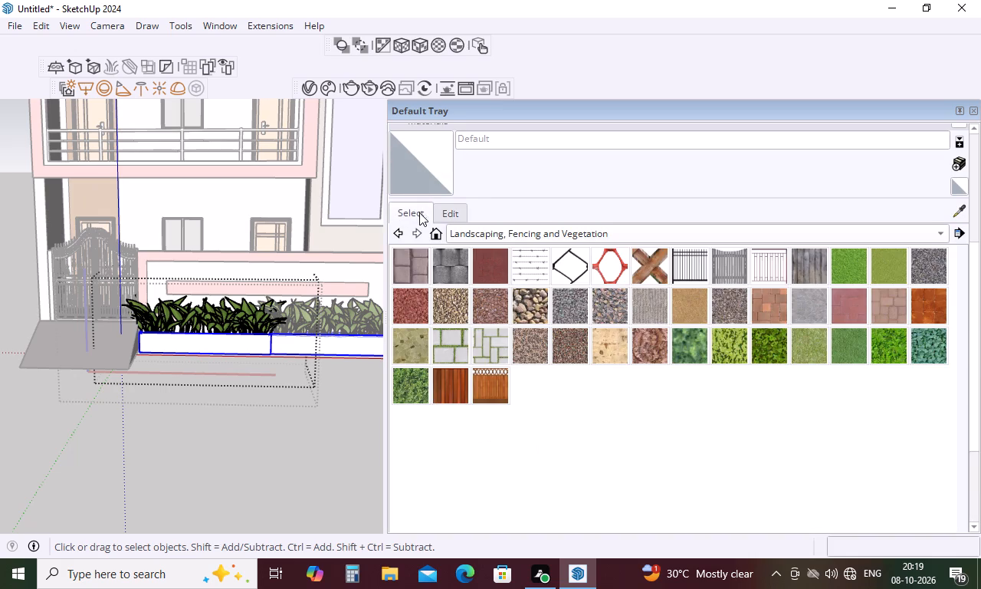
click(454, 349)
click(490, 350)
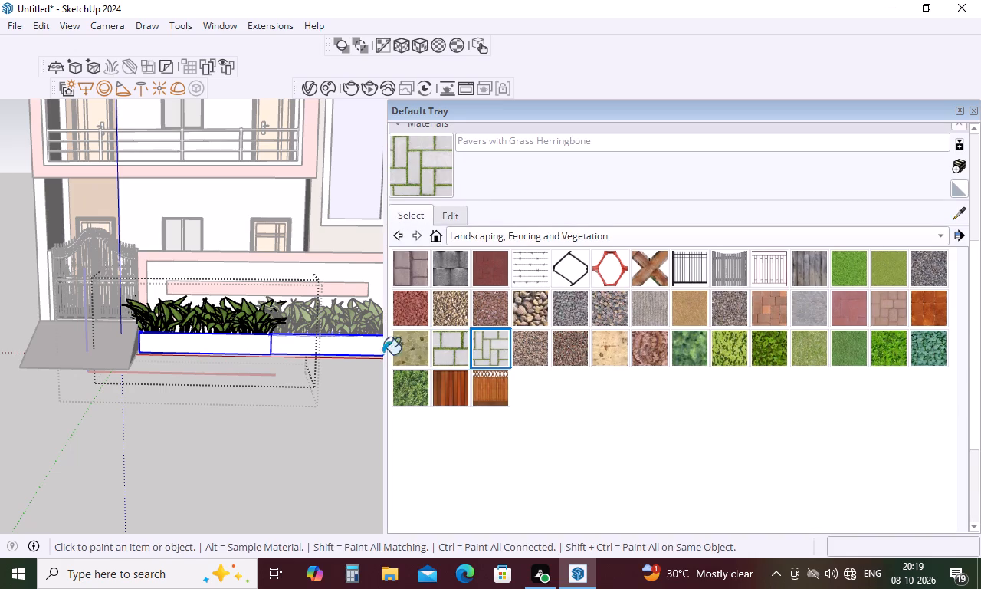
click(233, 344)
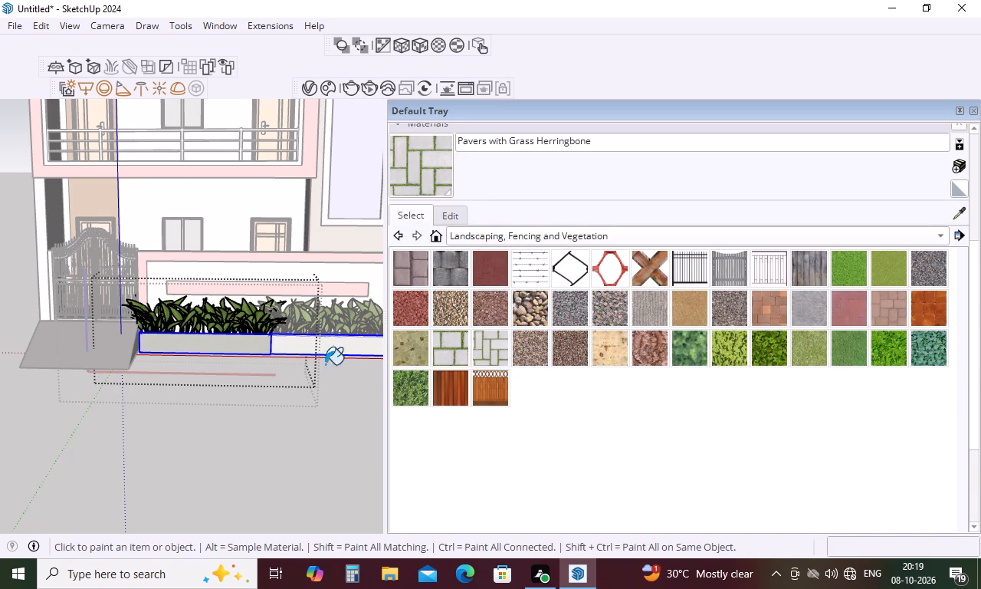
click(364, 349)
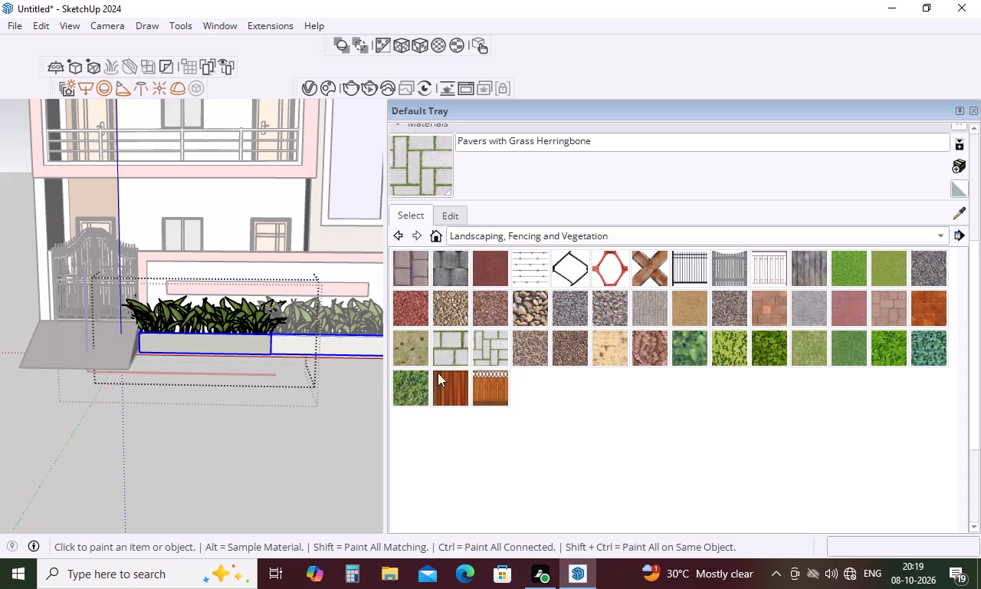
scroll(238, 331, up, 12)
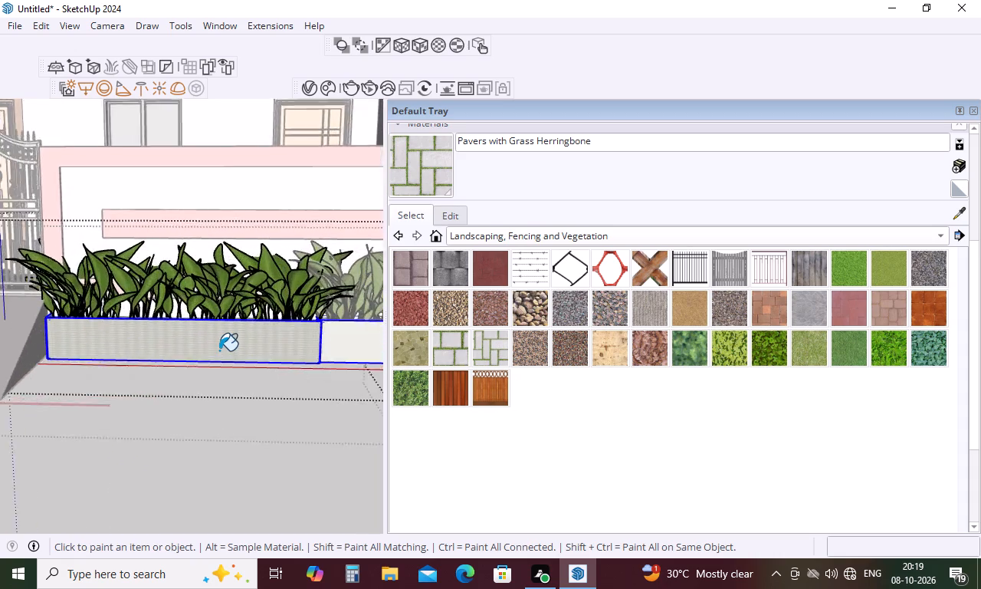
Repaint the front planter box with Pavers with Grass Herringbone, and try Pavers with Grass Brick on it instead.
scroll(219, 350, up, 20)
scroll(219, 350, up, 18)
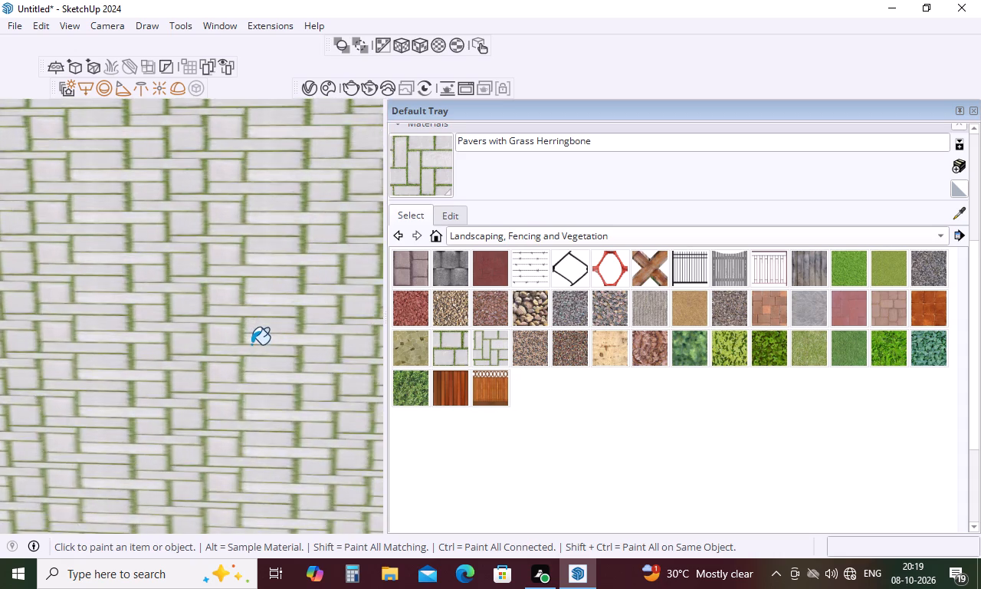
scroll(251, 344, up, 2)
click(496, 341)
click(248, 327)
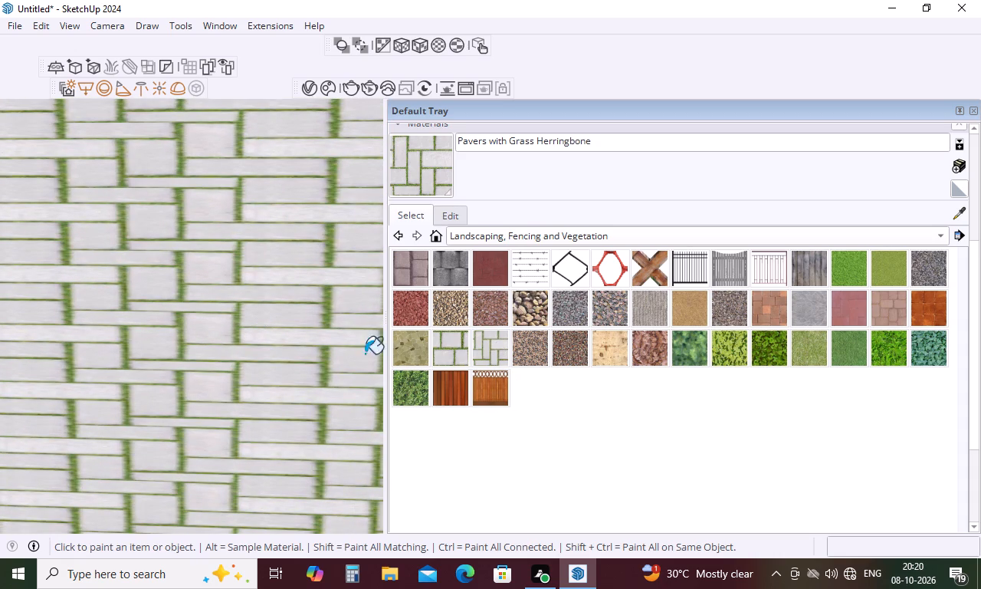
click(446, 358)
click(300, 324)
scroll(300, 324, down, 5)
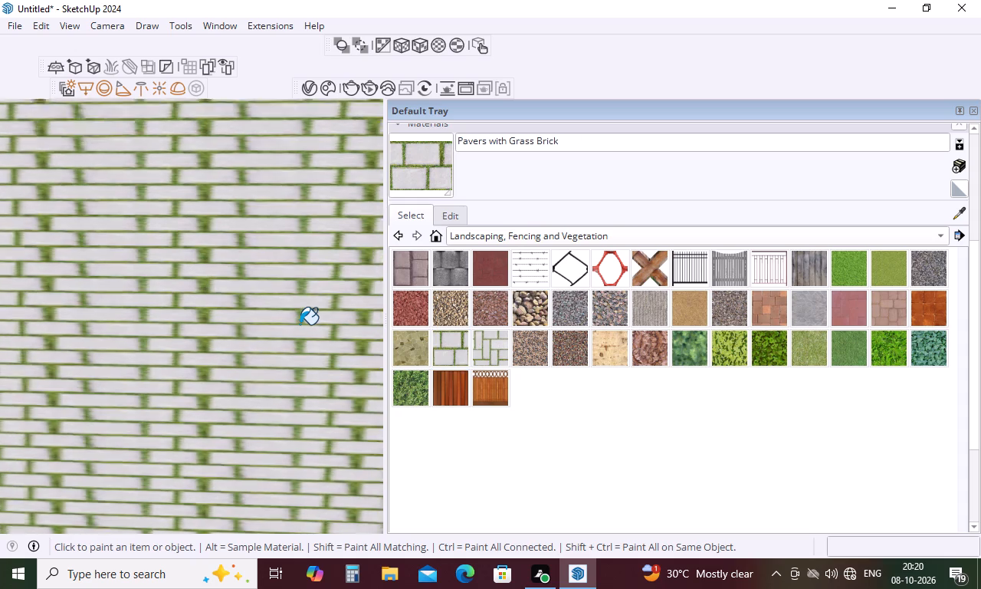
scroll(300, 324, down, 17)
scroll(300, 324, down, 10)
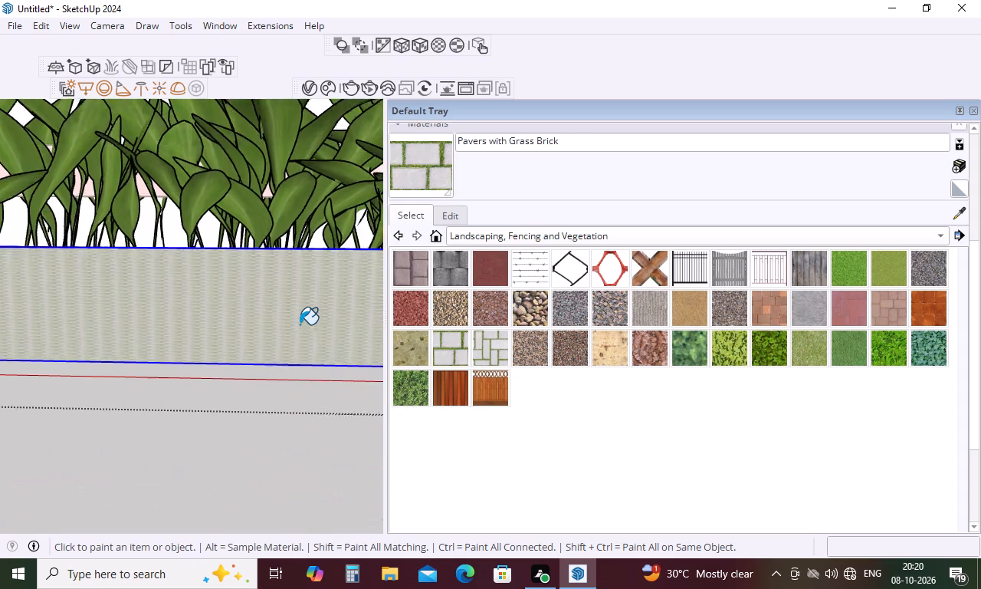
Collapse the Entity Info section and keep the Materials section expanded.
click(440, 145)
scroll(505, 158, up, 2)
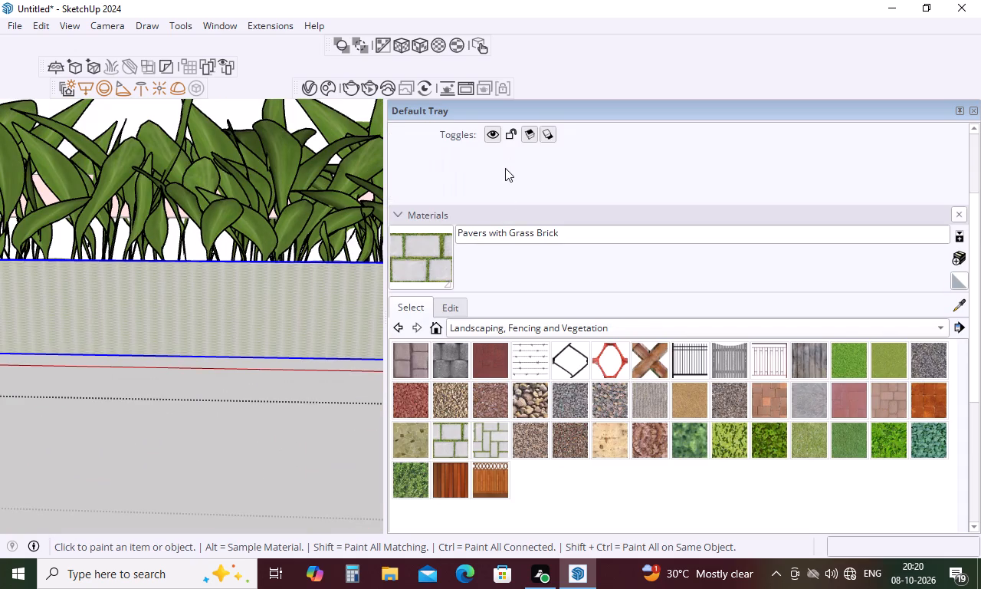
click(493, 232)
click(397, 209)
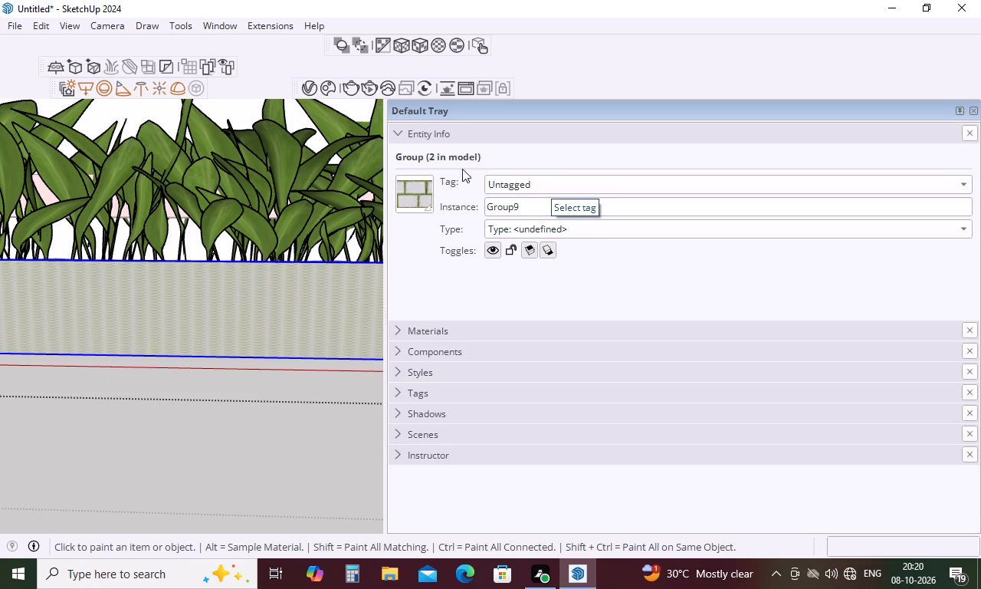
click(431, 154)
click(403, 131)
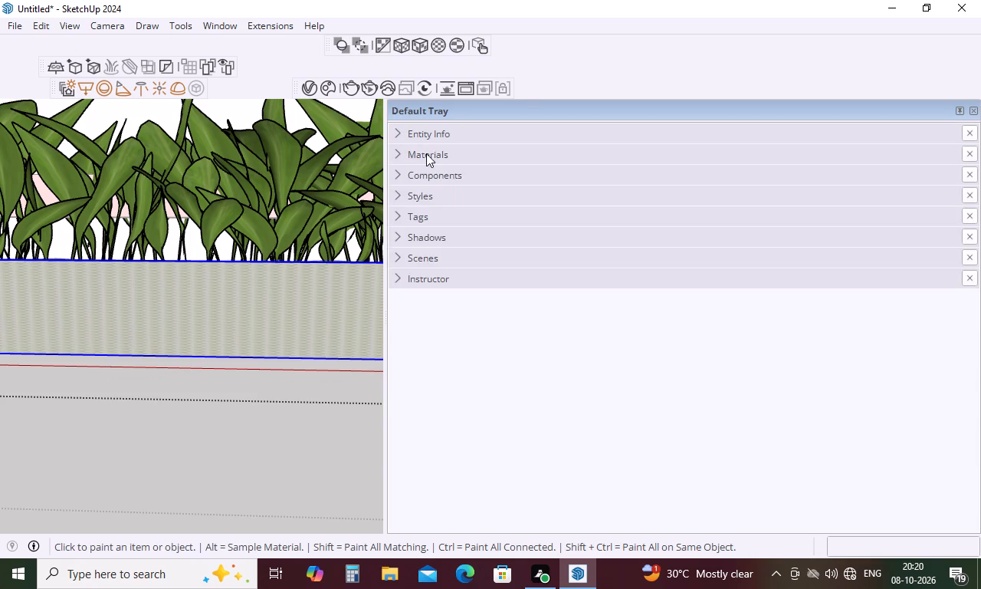
click(431, 153)
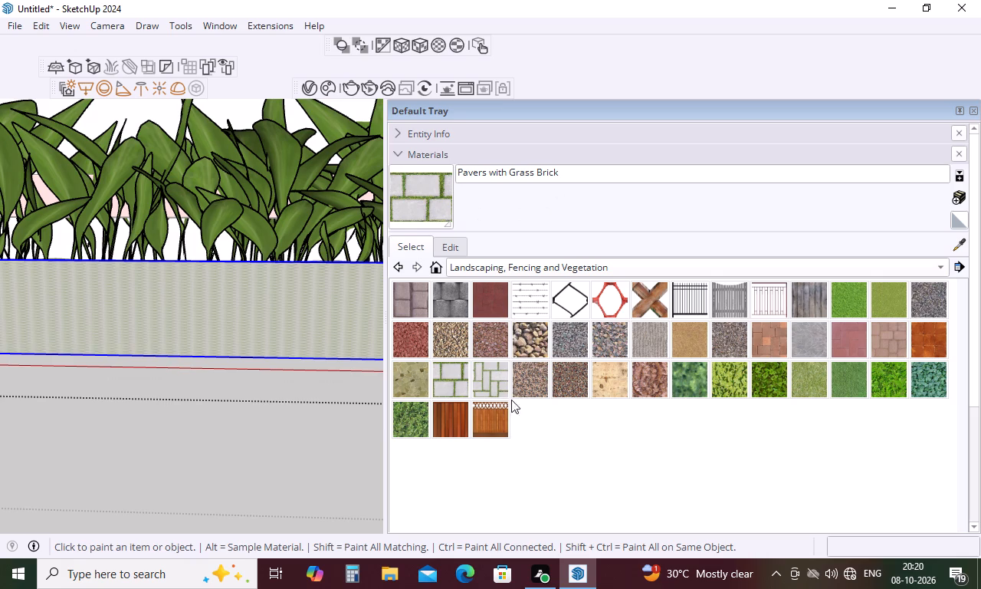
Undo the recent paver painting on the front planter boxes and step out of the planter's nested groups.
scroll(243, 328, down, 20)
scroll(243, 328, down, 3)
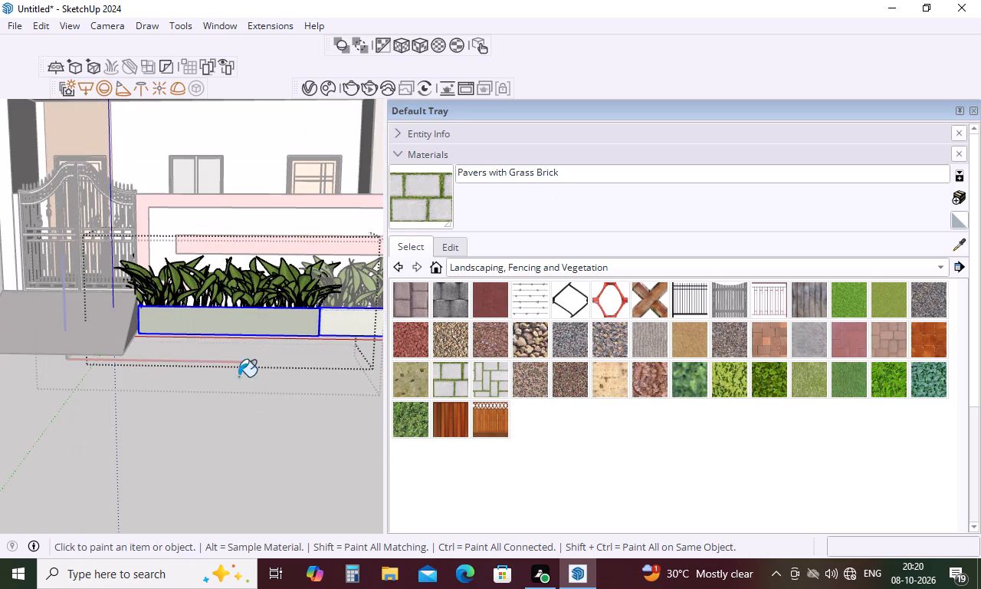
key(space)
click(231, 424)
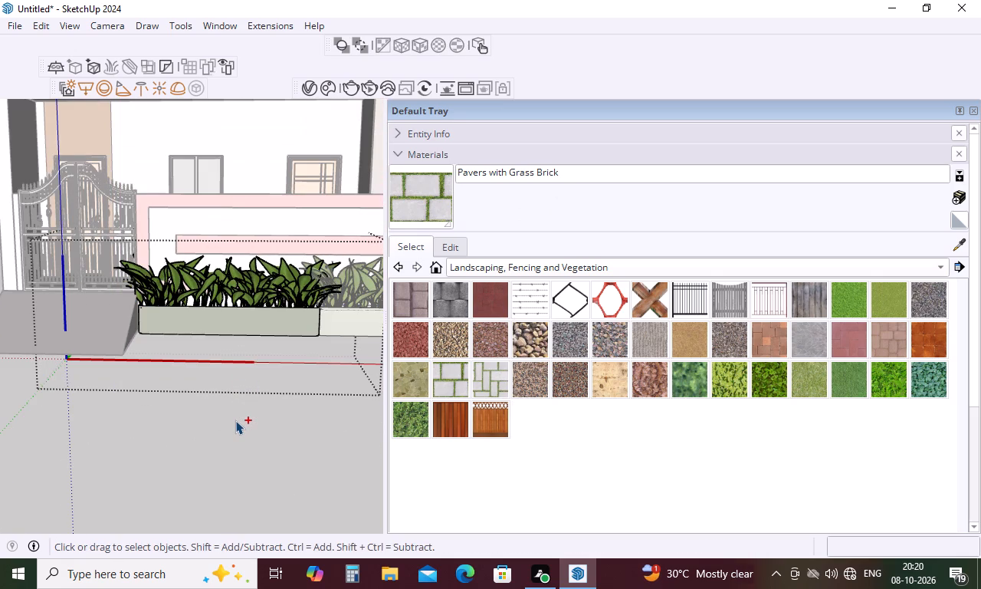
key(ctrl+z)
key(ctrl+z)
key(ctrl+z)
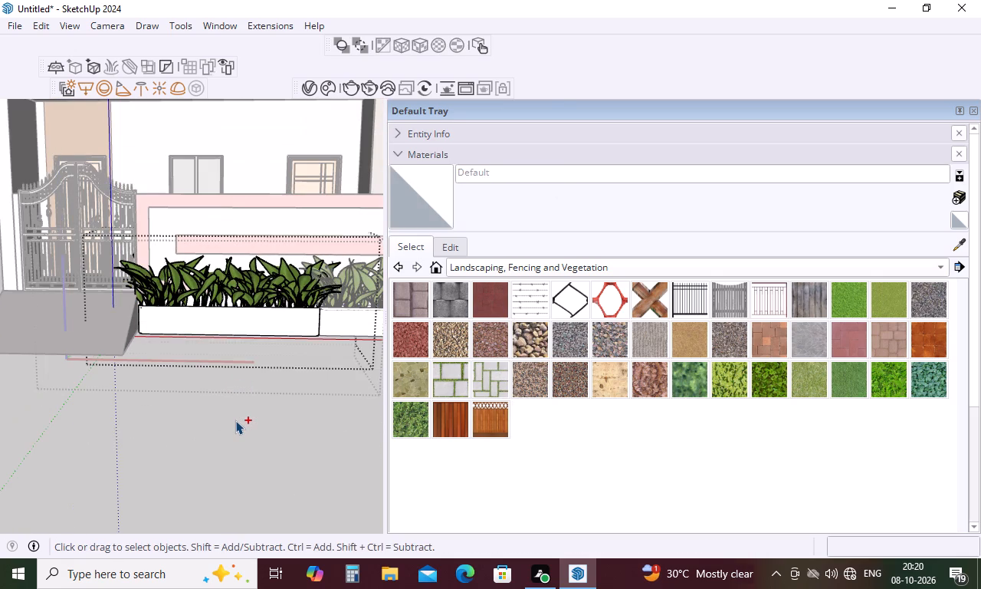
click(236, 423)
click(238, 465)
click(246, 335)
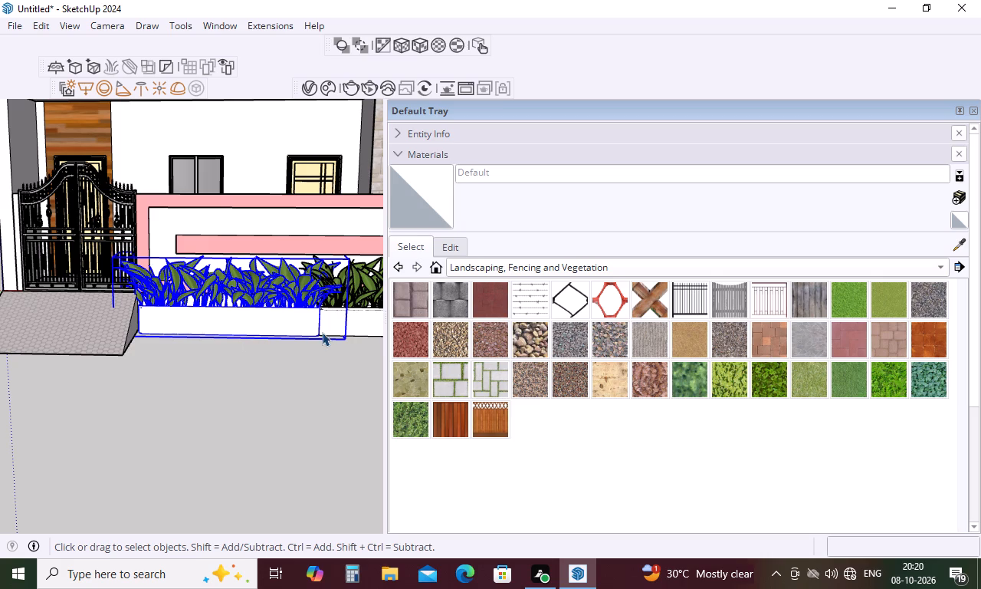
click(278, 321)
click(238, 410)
Select the box group nested inside the front planter, paint it with Pavers with Grass Brick, and leave the groups.
click(310, 329)
double_click(310, 329)
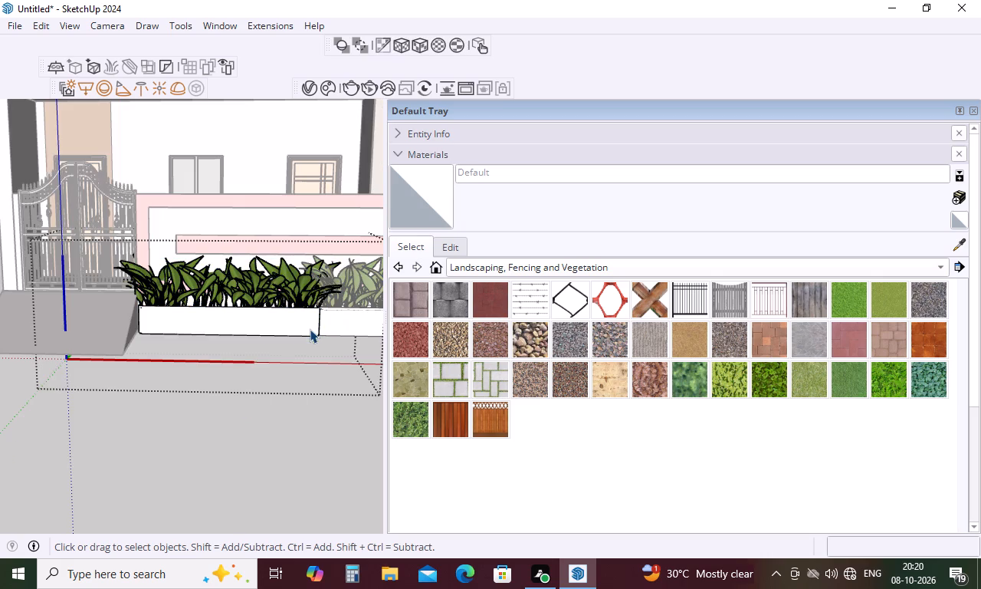
click(273, 285)
scroll(136, 318, down, 8)
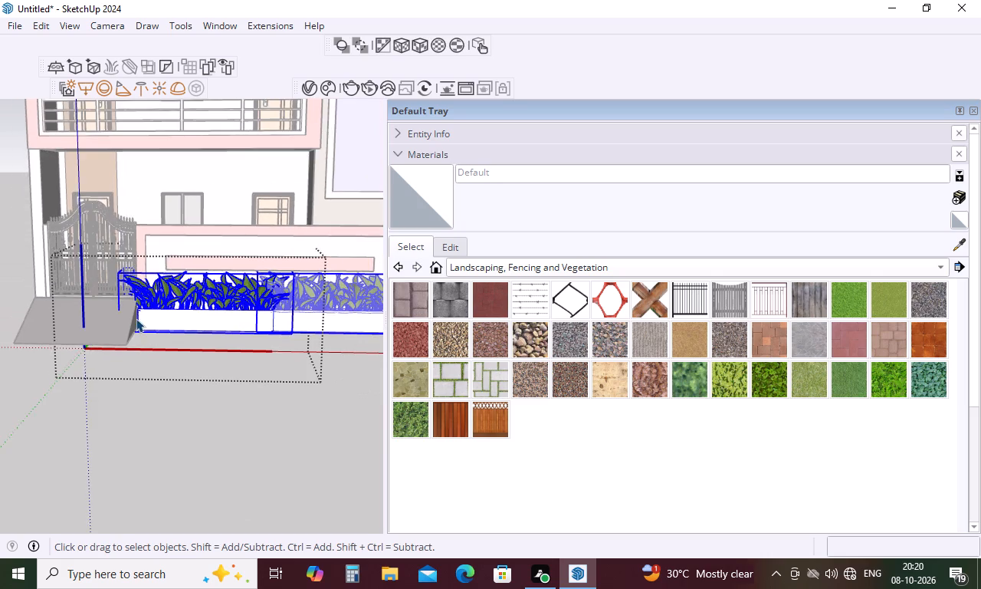
scroll(136, 318, down, 2)
scroll(260, 347, up, 17)
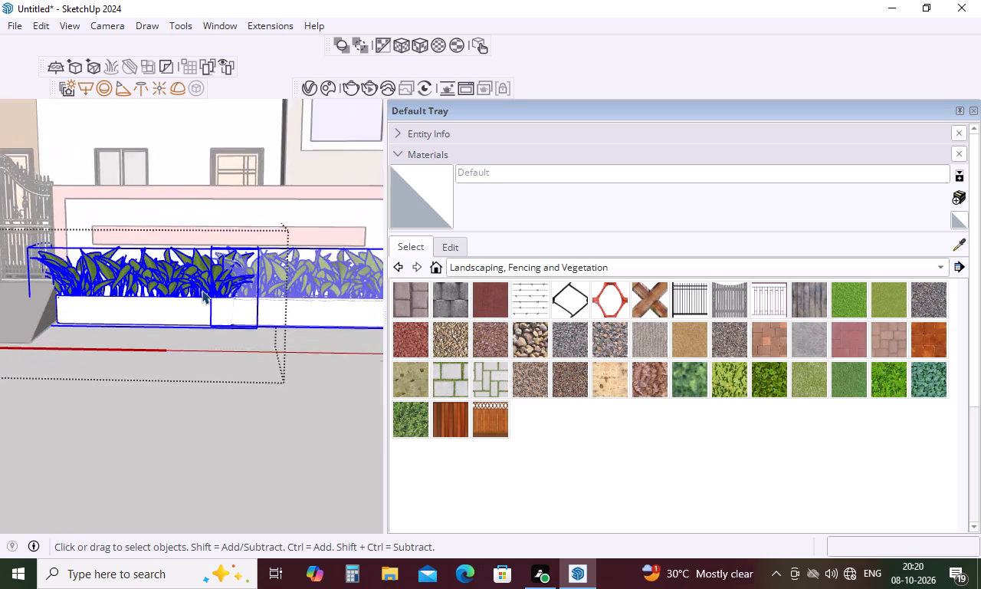
scroll(202, 290, up, 7)
click(208, 319)
double_click(208, 319)
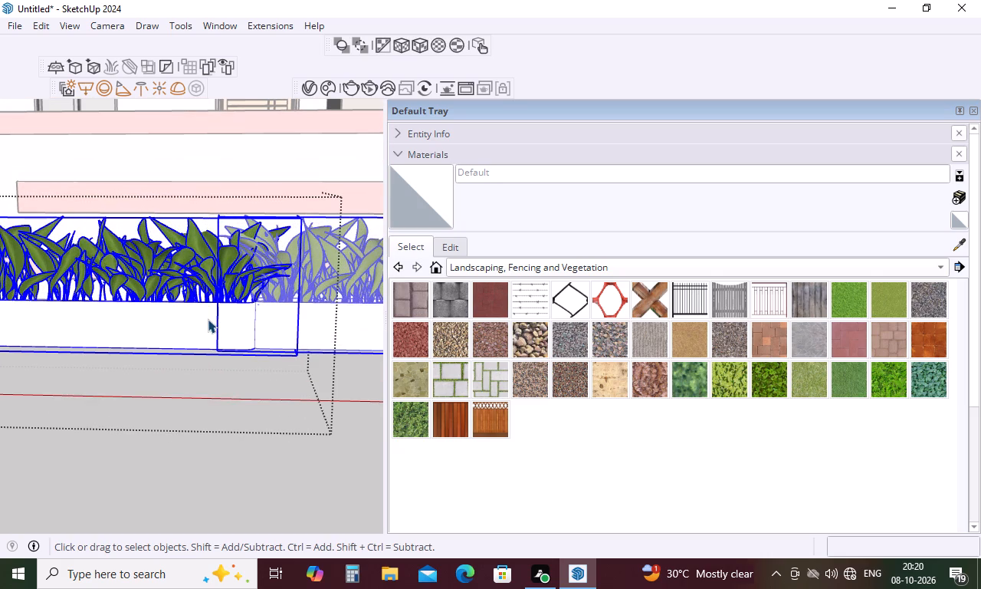
click(208, 319)
click(454, 372)
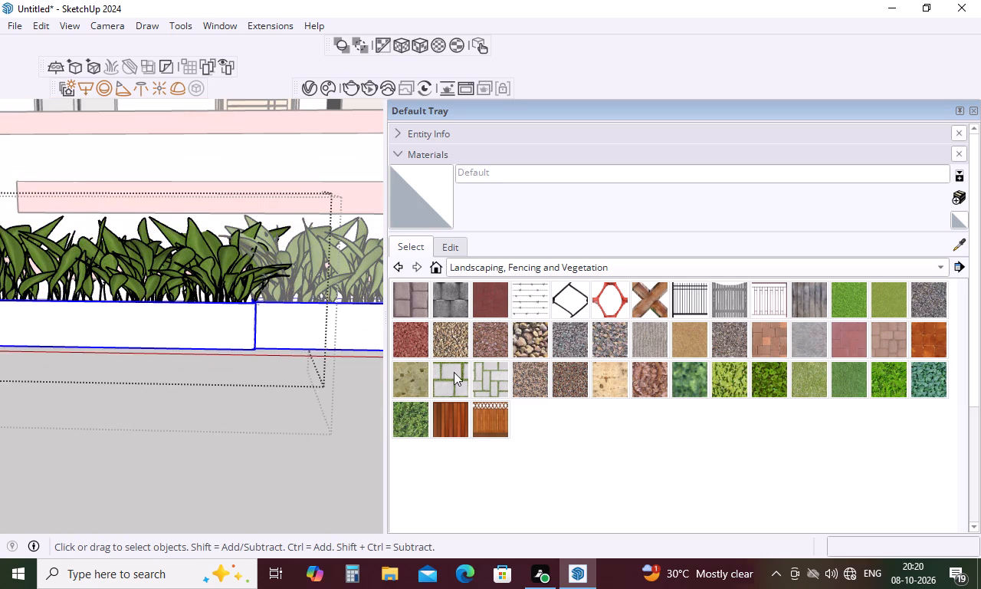
click(188, 311)
key(space)
click(228, 433)
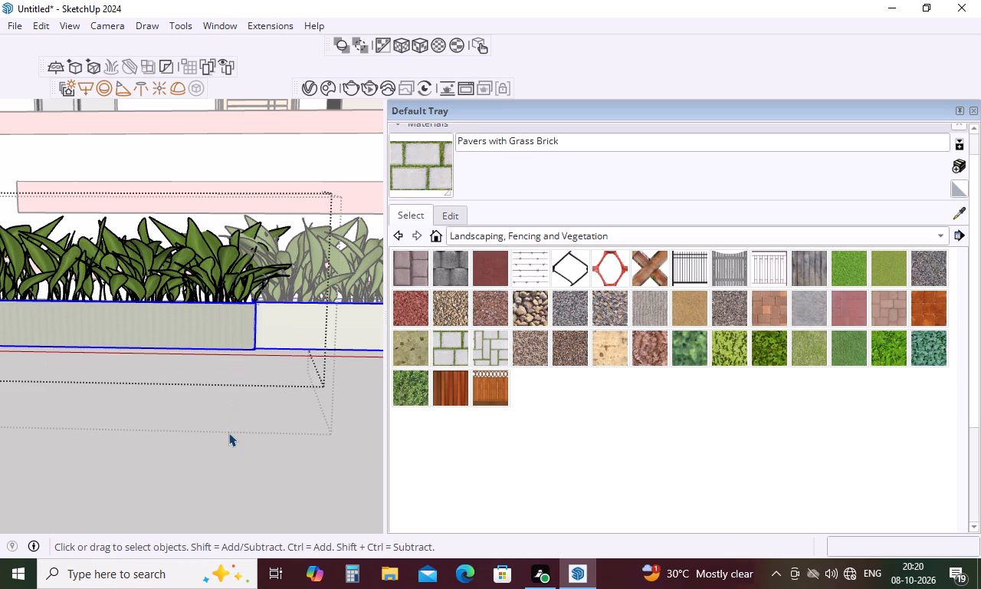
click(228, 433)
Examine the clad planter boxes and the whole house front beside the reference image.
scroll(274, 338, down, 17)
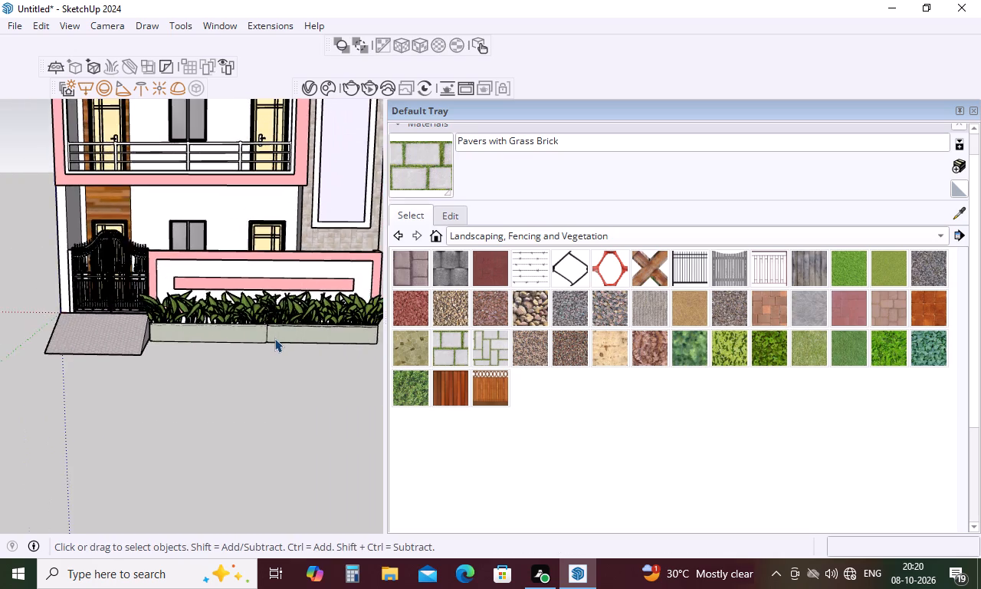
scroll(274, 338, down, 10)
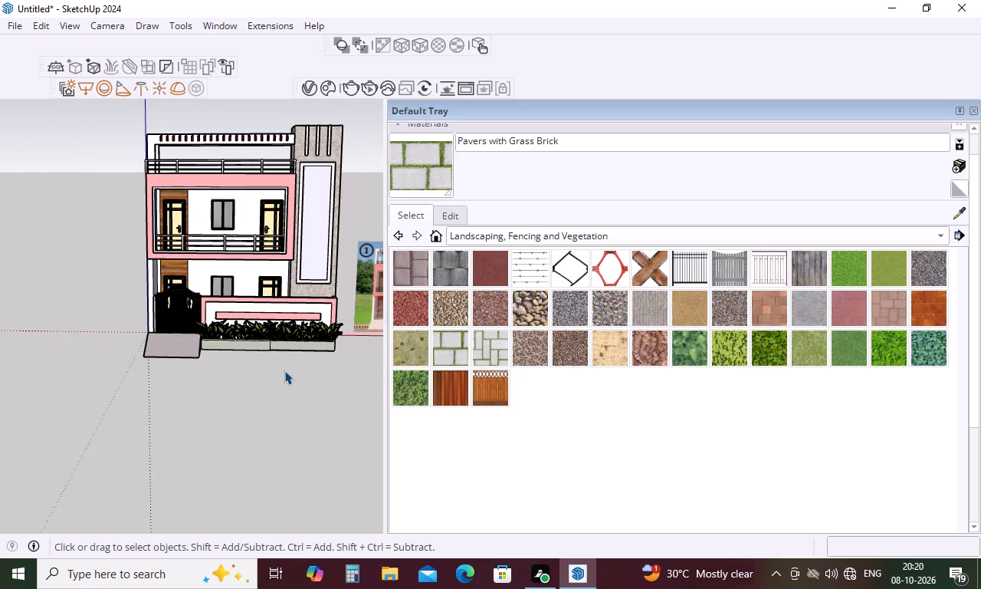
scroll(285, 365, down, 15)
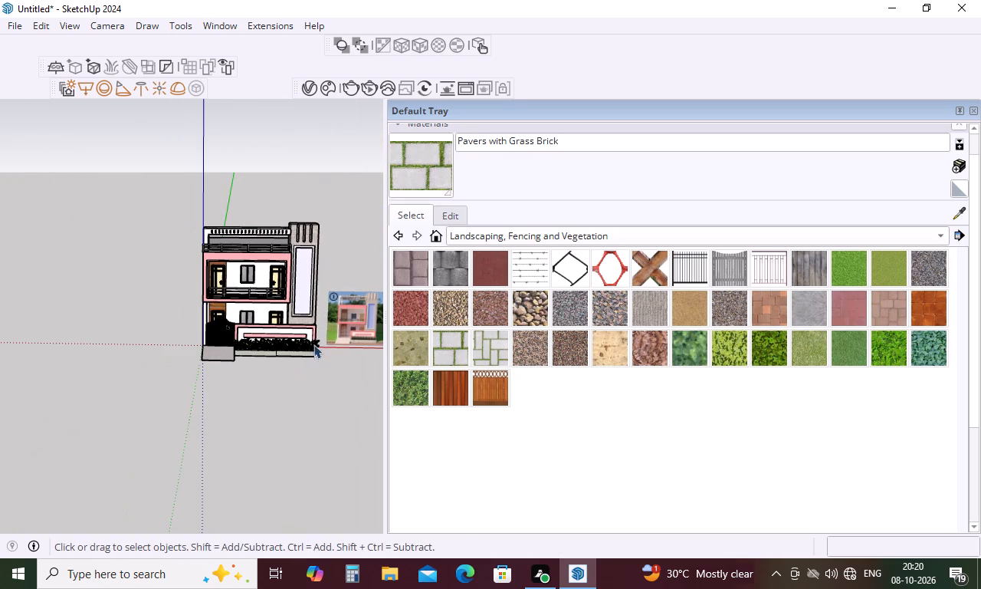
scroll(367, 331, up, 3)
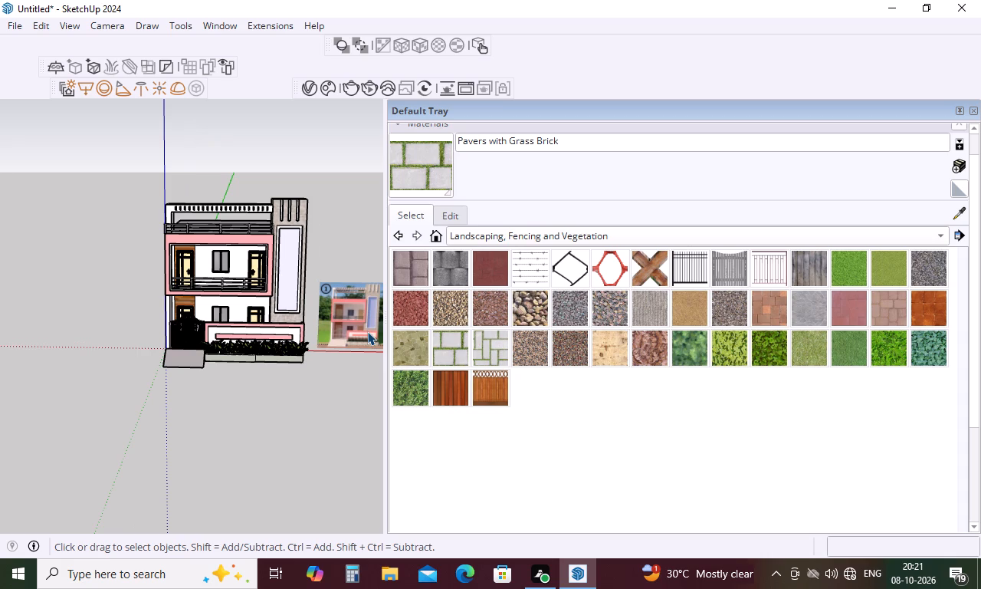
Browse the Colors-Named collection and compare its swatches with the tower panel in the reference image.
click(510, 237)
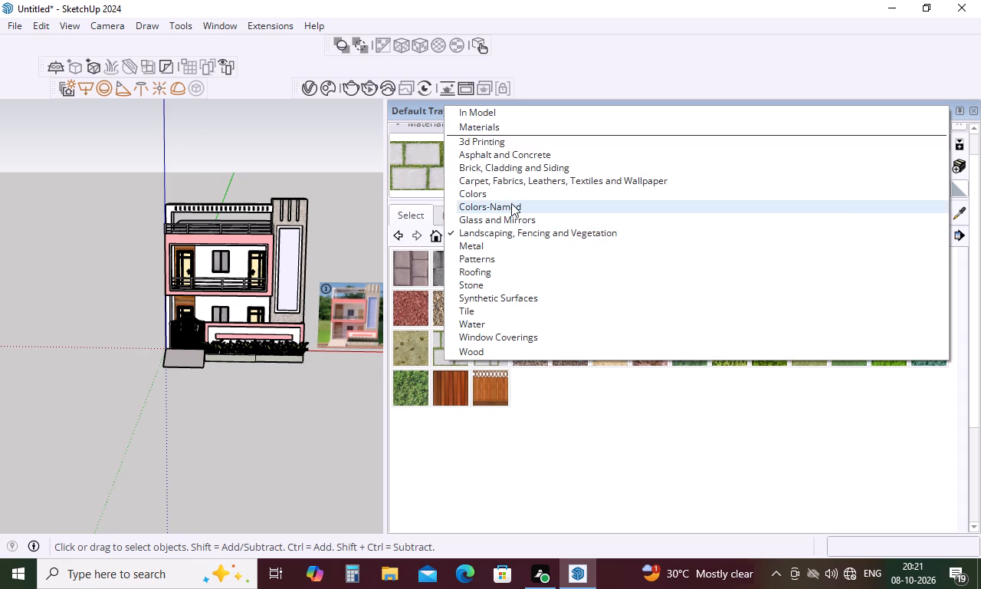
click(511, 203)
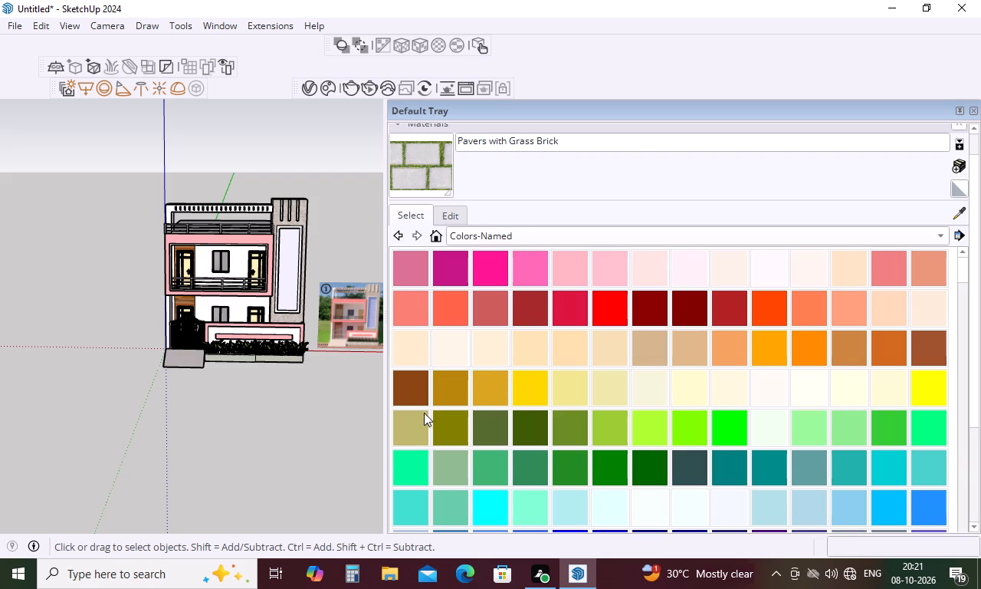
scroll(559, 318, up, 3)
scroll(553, 330, down, 1)
scroll(669, 420, down, 1)
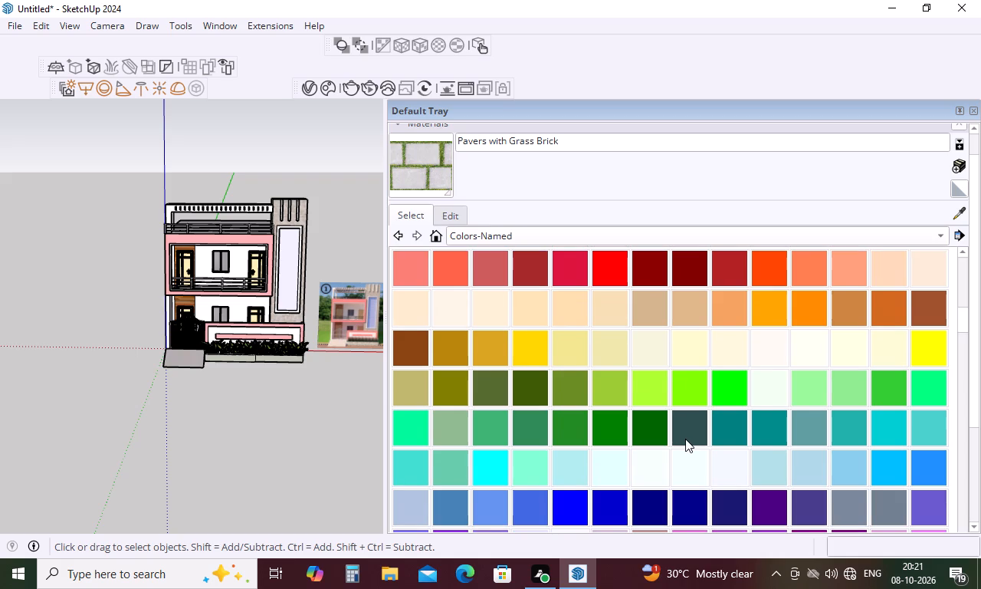
scroll(684, 437, down, 2)
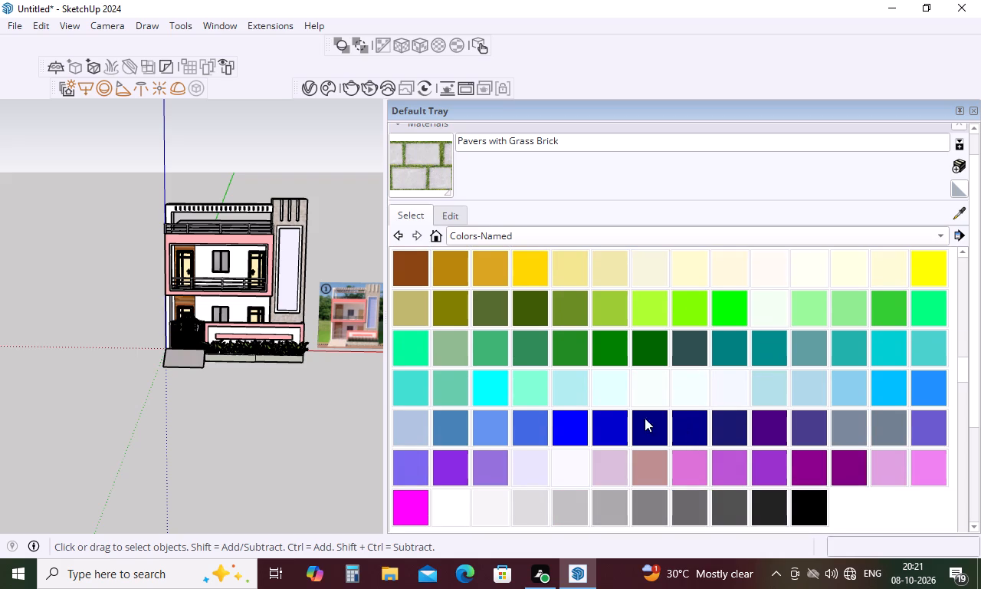
scroll(350, 311, up, 16)
scroll(155, 278, down, 2)
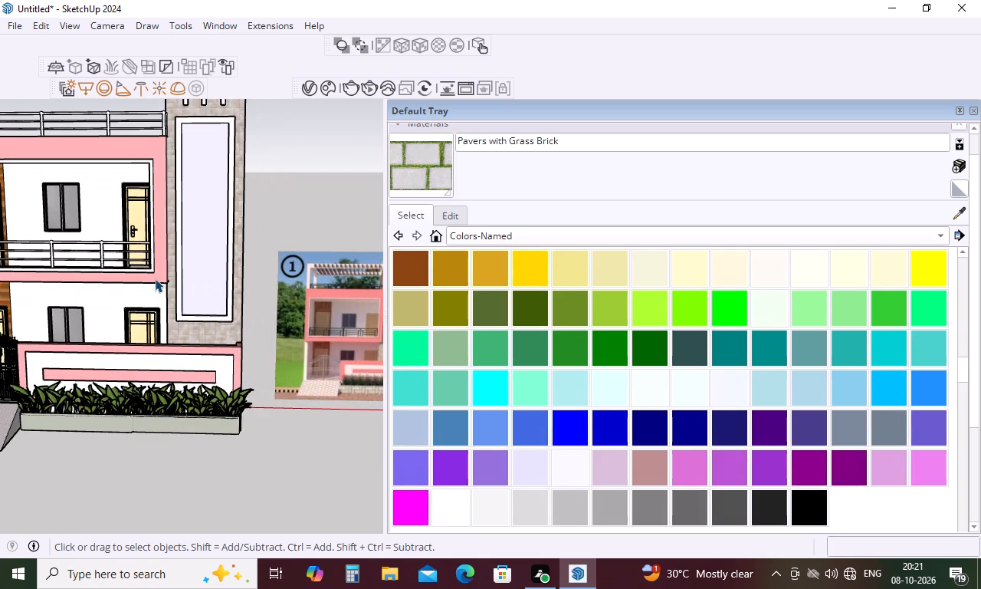
scroll(155, 278, down, 3)
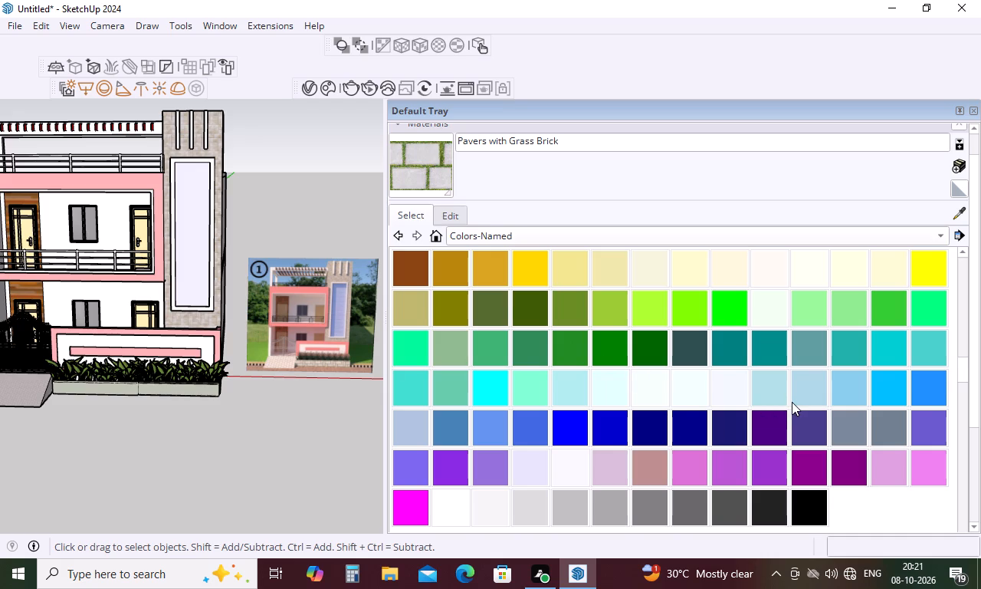
scroll(700, 413, down, 2)
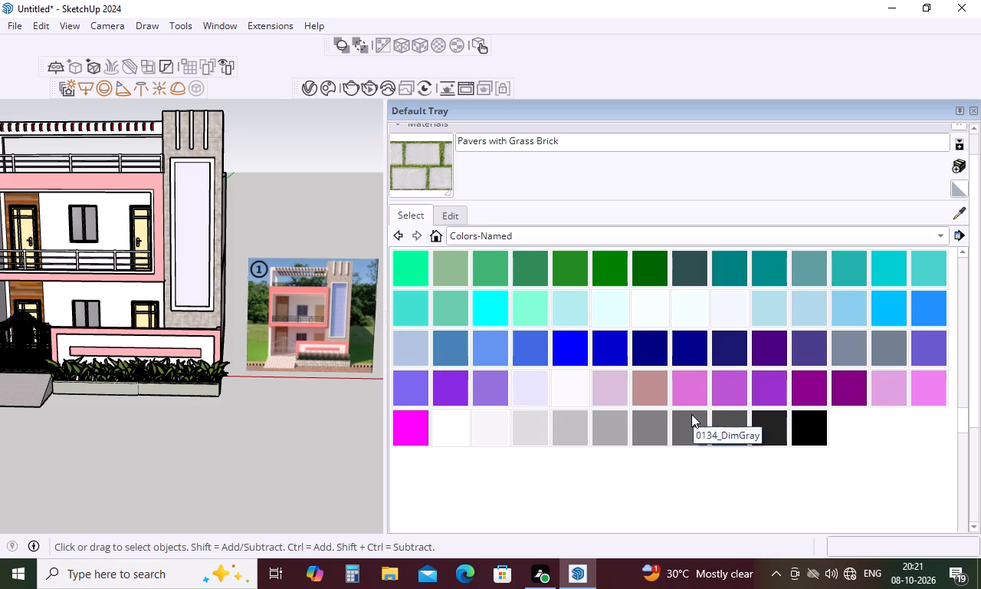
scroll(691, 414, up, 1)
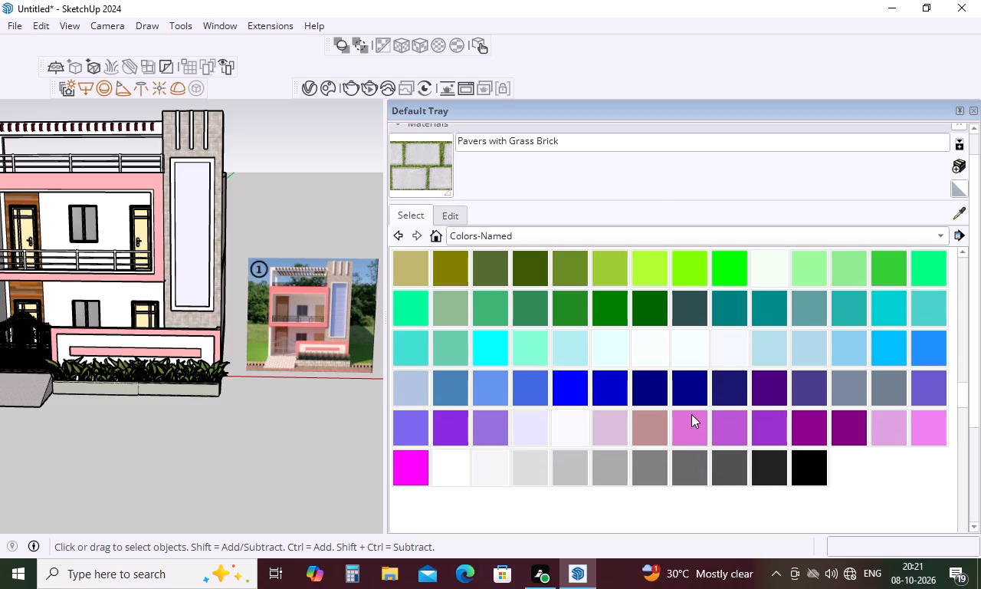
scroll(341, 304, up, 5)
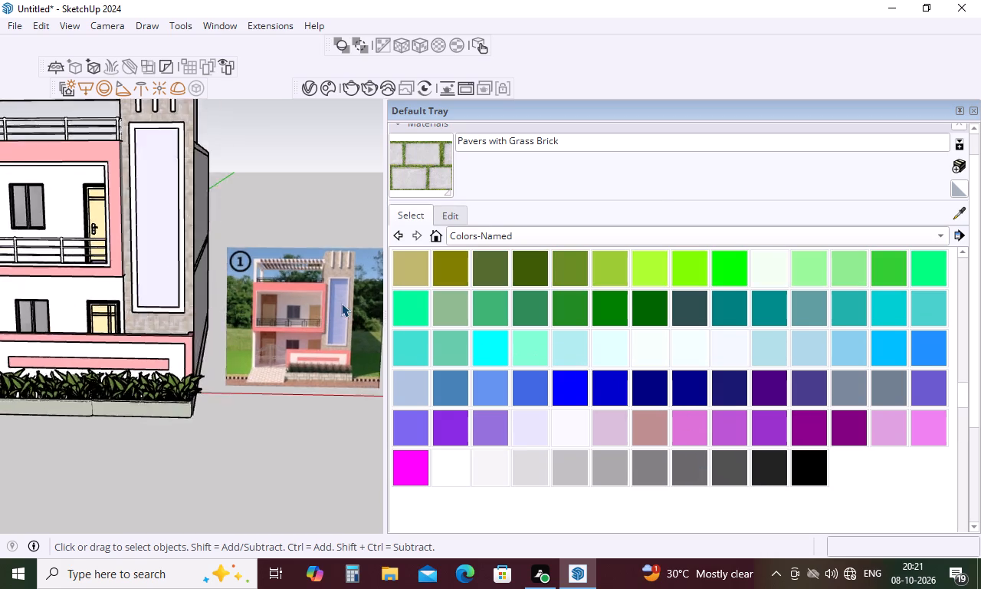
scroll(339, 302, up, 15)
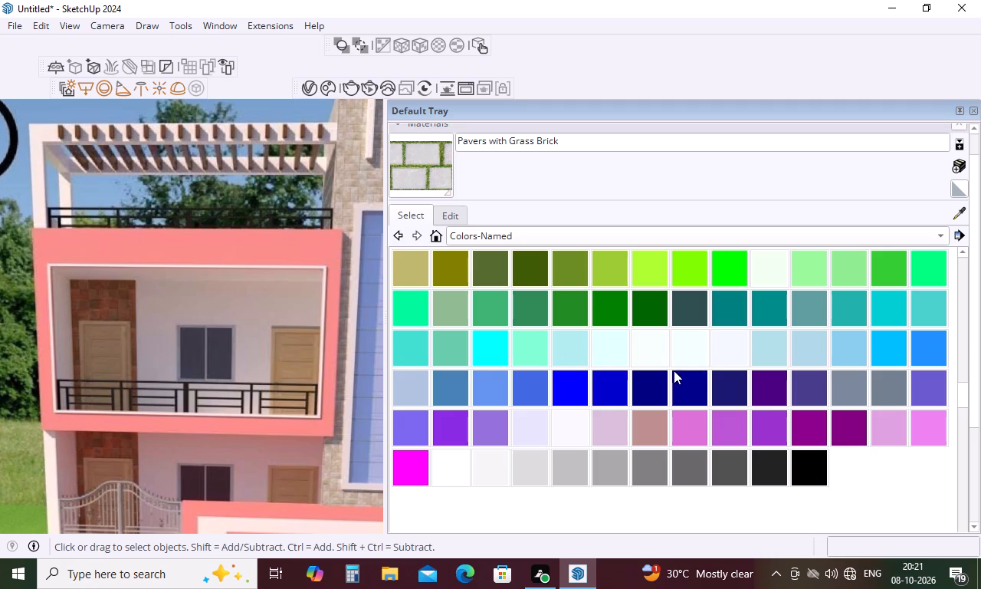
scroll(669, 371, up, 6)
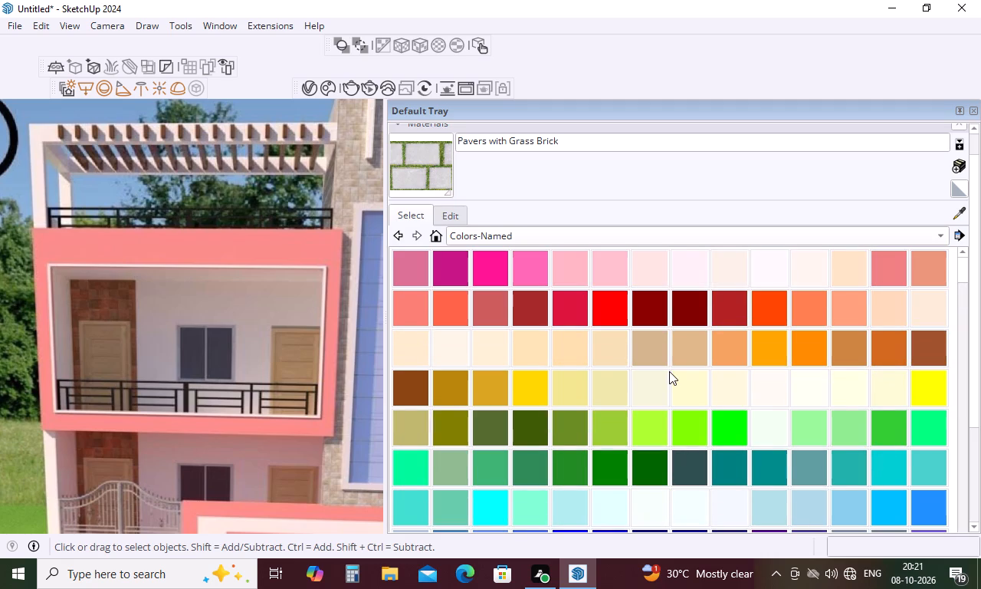
scroll(669, 371, up, 3)
Paint the tall recessed panel on the stone-clad tower with Color I02 from the Colors collection and leave the group.
click(644, 245)
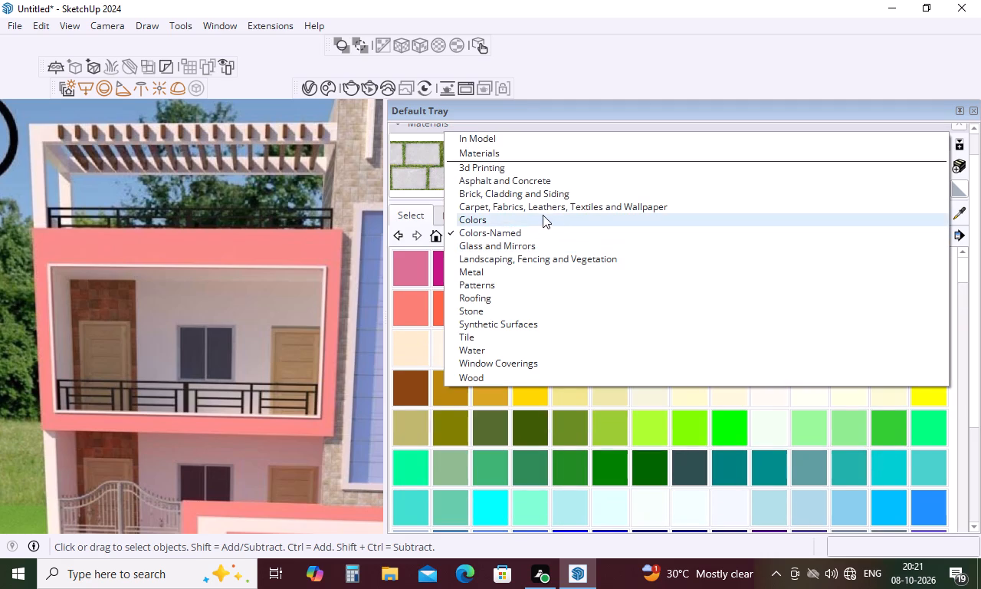
click(540, 215)
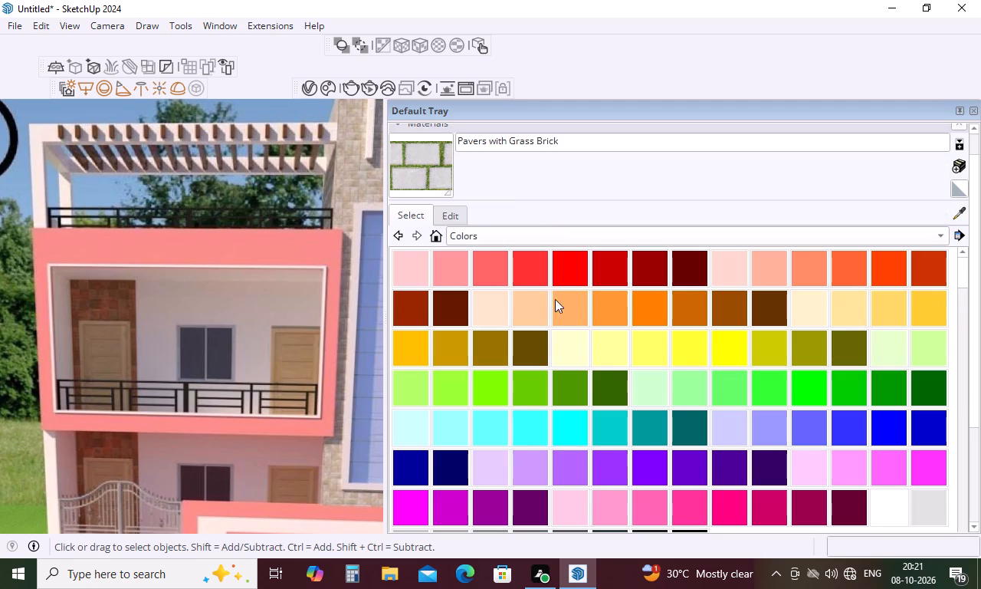
click(770, 428)
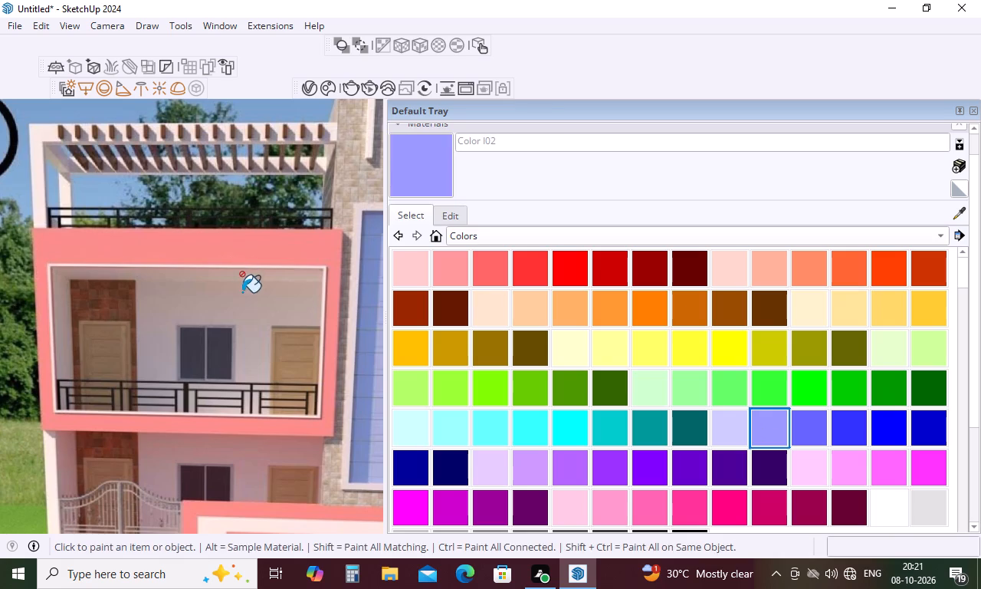
scroll(243, 293, down, 20)
scroll(243, 293, down, 2)
scroll(139, 227, up, 12)
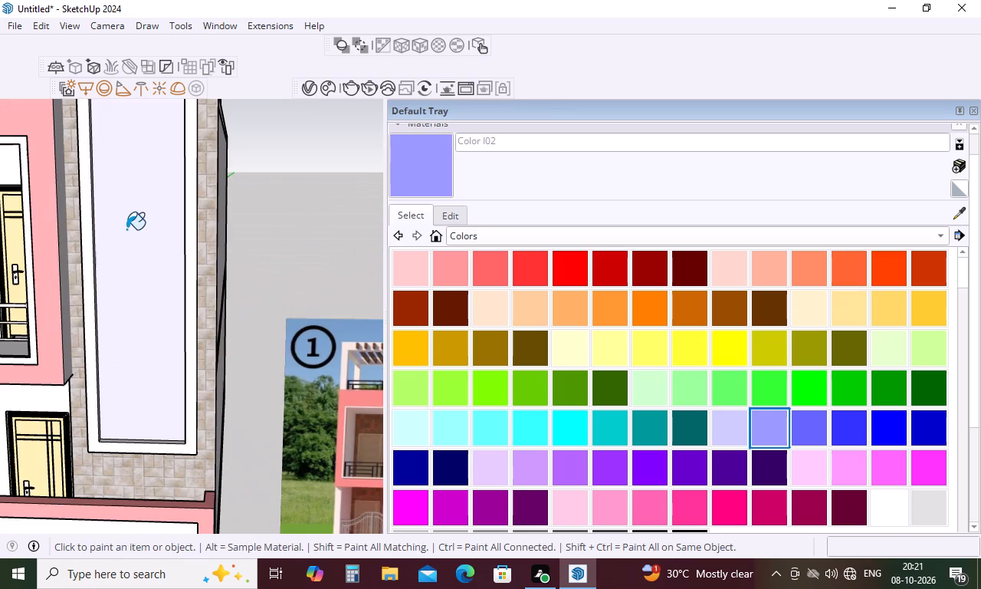
key(space)
triple_click(137, 254)
double_click(137, 254)
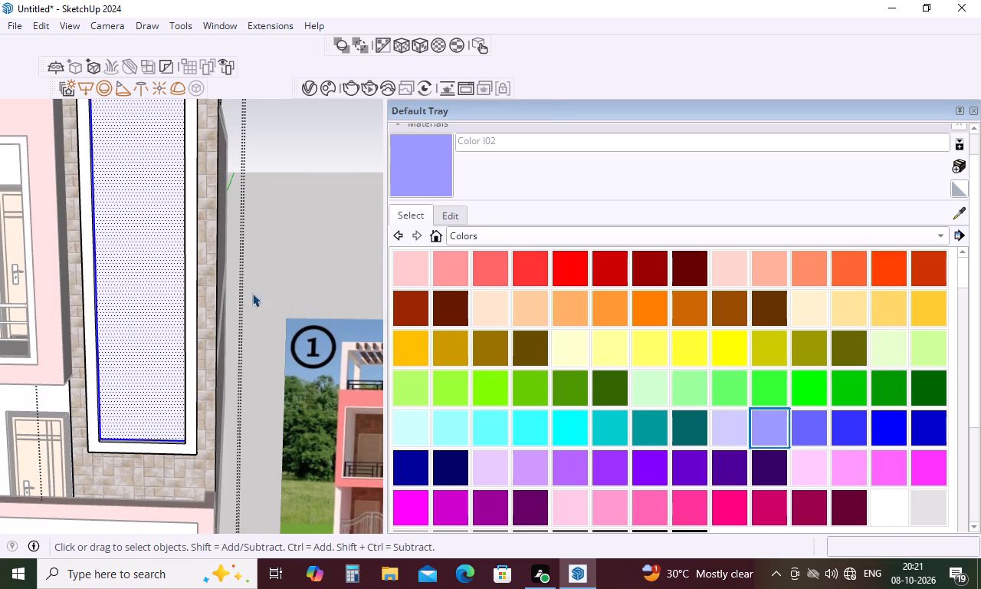
click(797, 433)
click(780, 429)
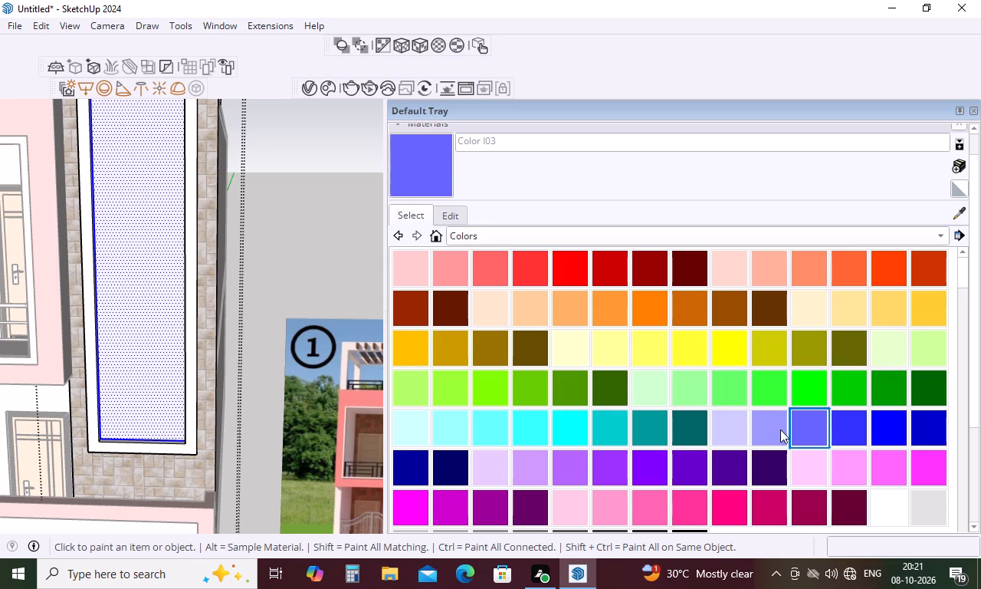
click(137, 233)
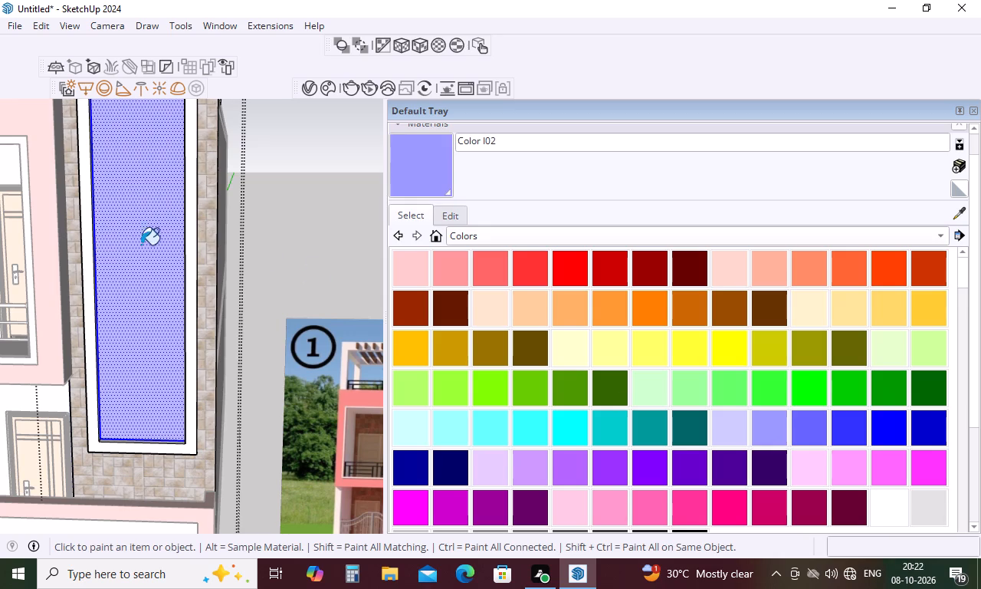
key(space)
click(314, 255)
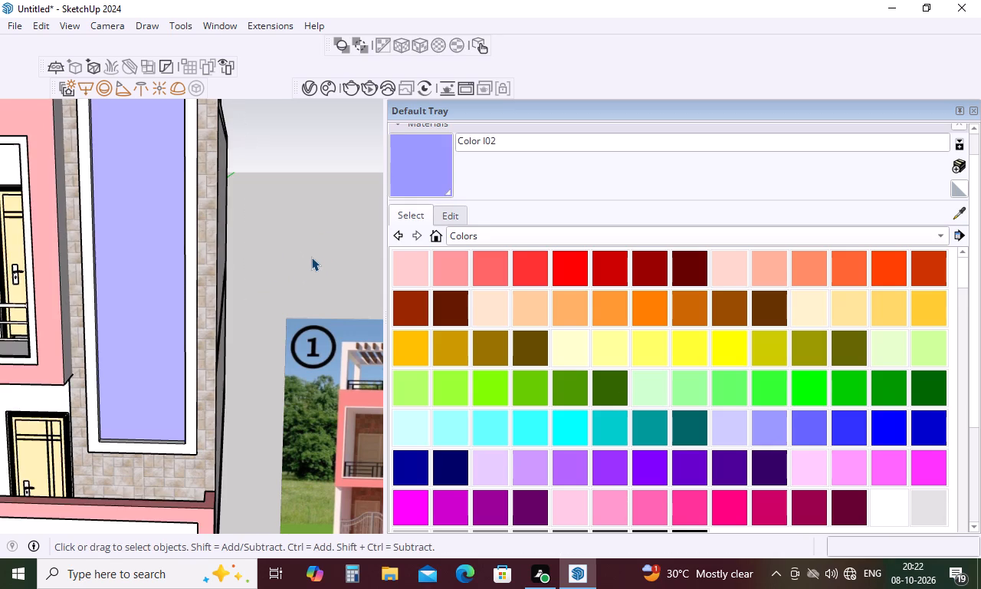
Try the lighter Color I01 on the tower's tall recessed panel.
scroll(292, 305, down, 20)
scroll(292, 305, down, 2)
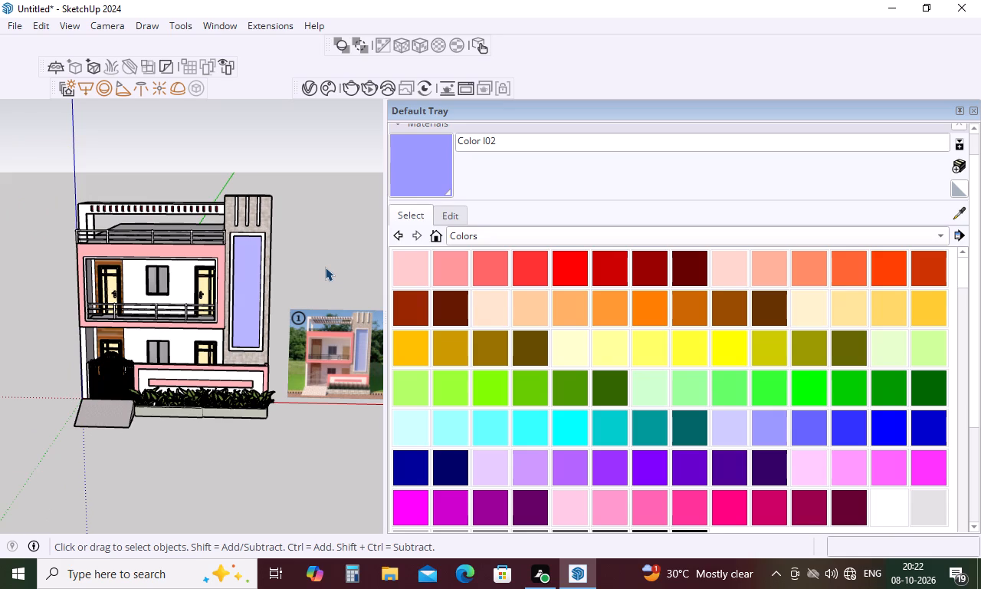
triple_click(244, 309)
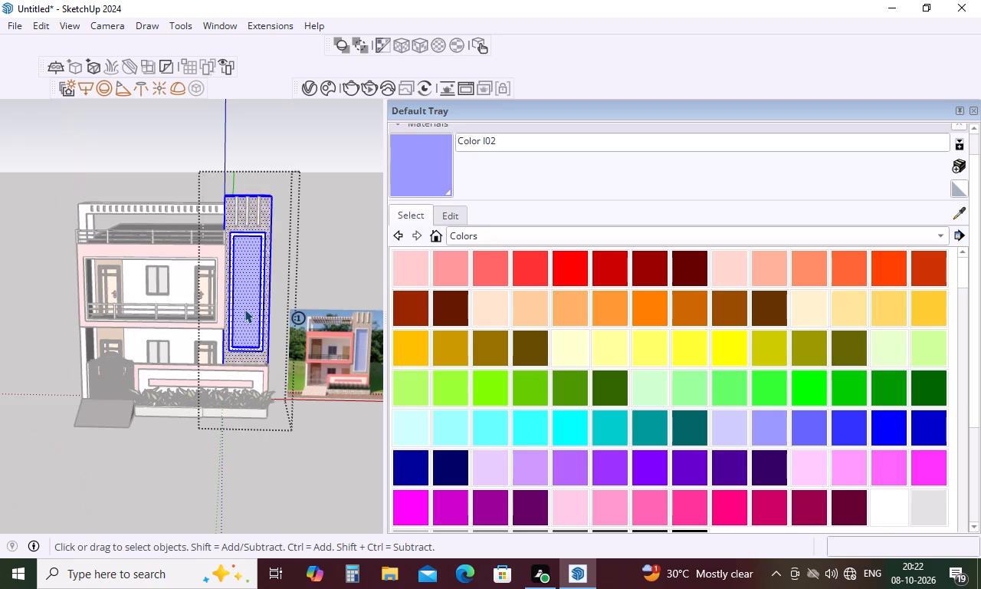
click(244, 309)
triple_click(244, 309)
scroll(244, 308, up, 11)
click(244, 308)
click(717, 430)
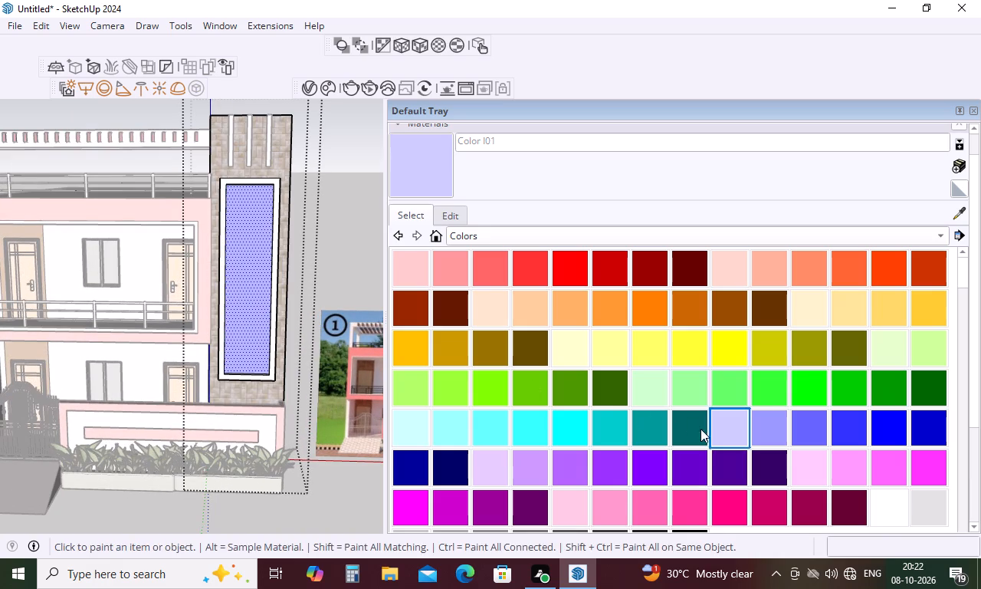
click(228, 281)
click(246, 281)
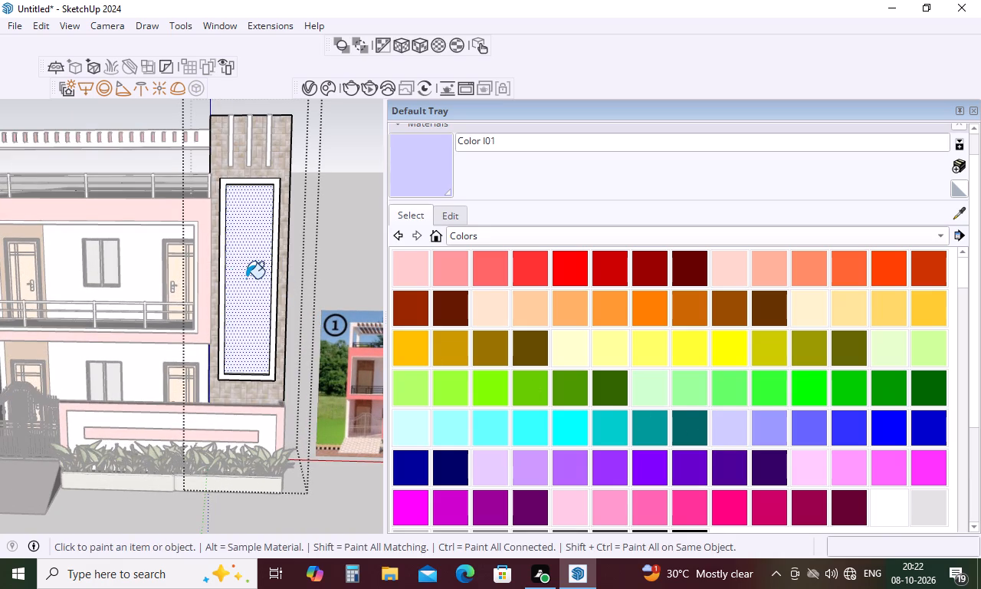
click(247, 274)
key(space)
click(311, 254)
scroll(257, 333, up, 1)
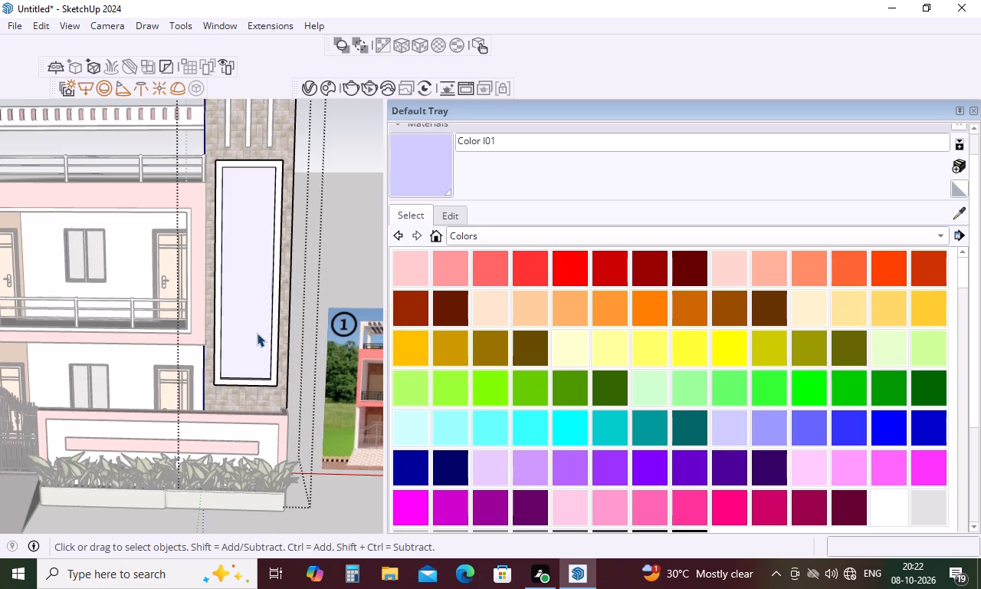
Select the tower's tall recessed panel again, repaint it with Color I02, and leave the group.
triple_click(257, 333)
triple_click(257, 333)
double_click(257, 333)
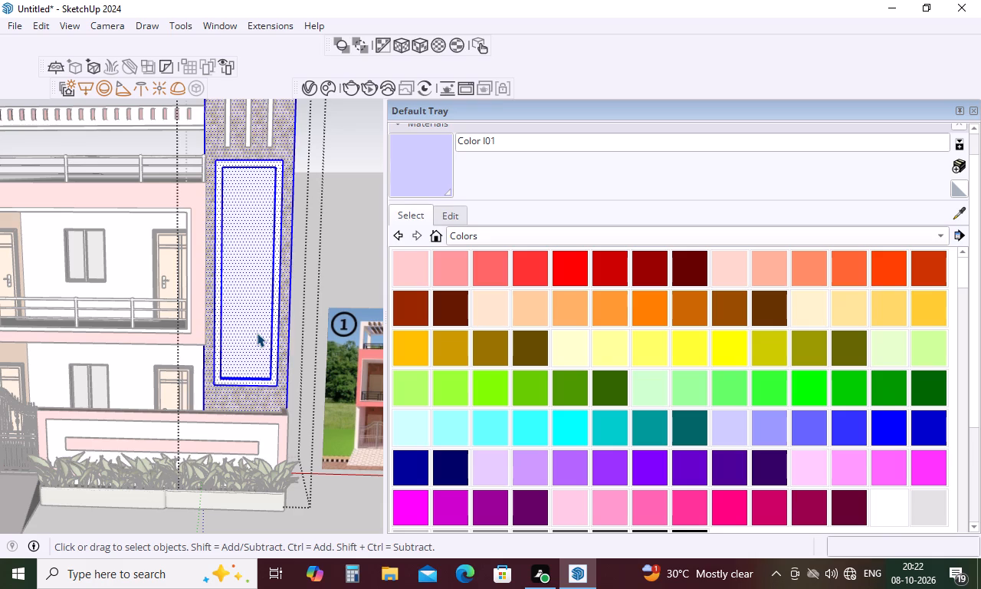
scroll(271, 281, up, 11)
double_click(254, 291)
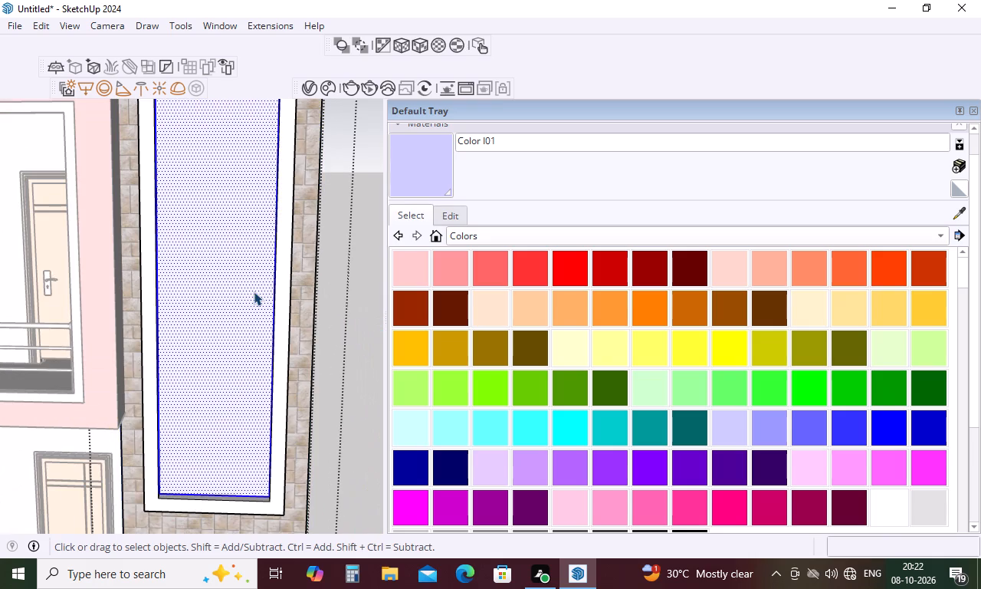
click(726, 423)
click(241, 311)
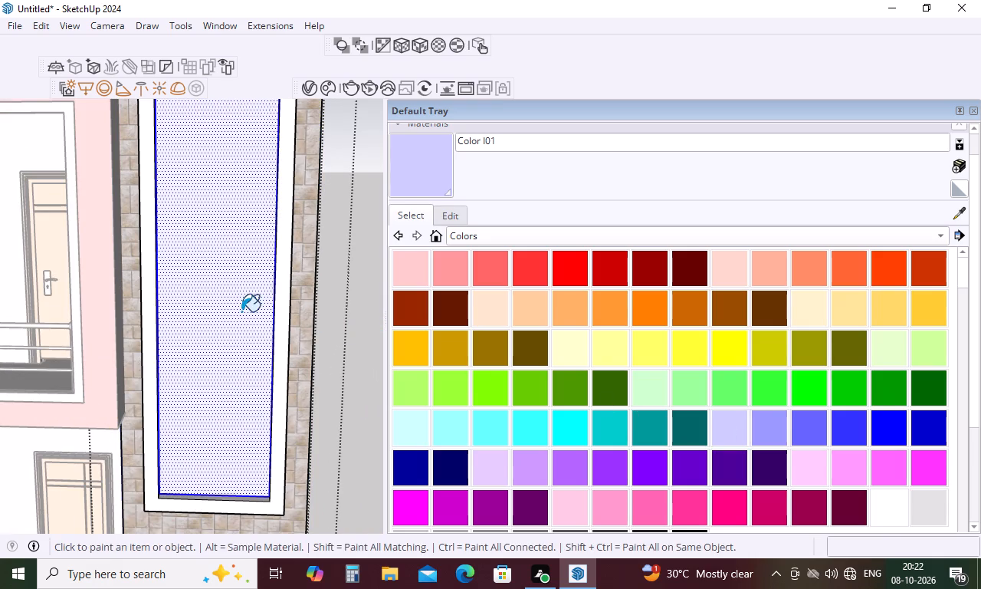
click(770, 429)
click(213, 300)
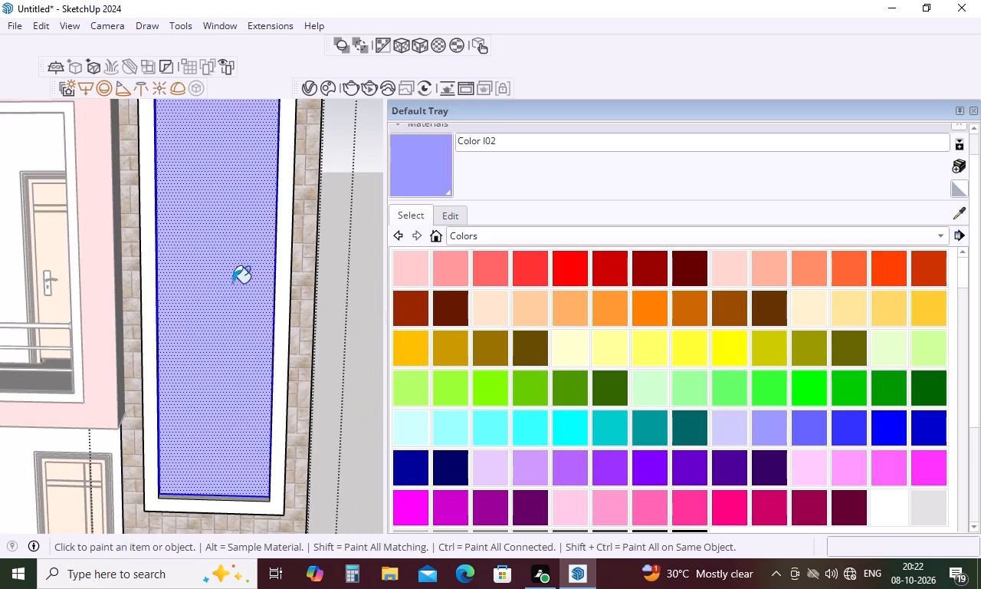
scroll(237, 271, down, 18)
key(space)
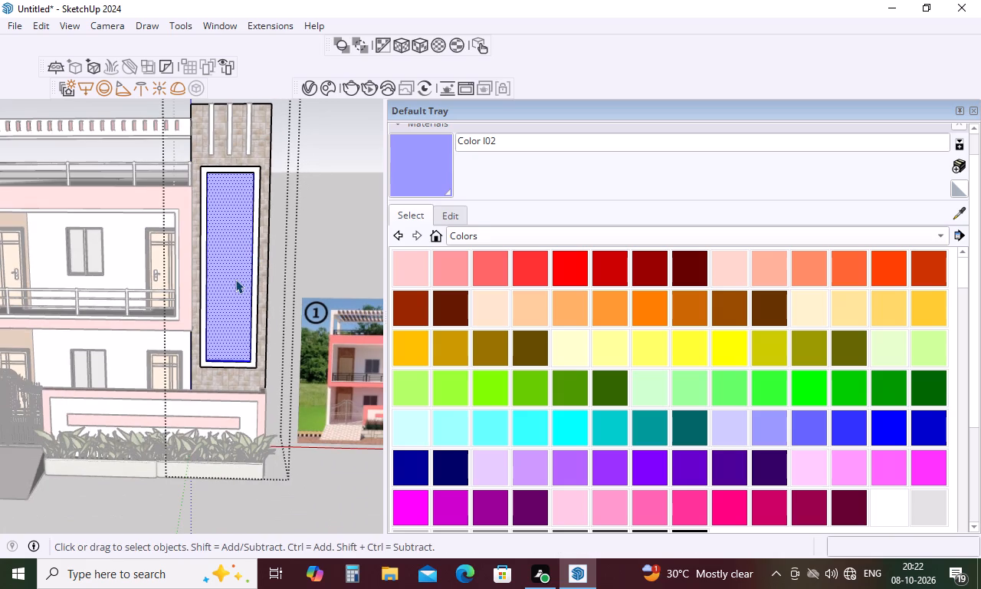
scroll(235, 279, down, 18)
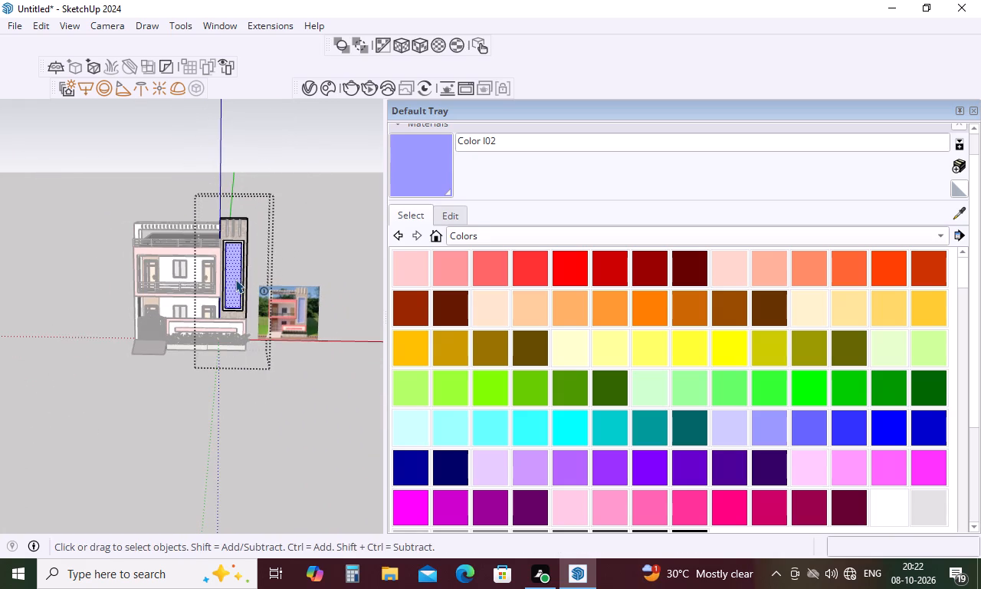
scroll(235, 279, down, 3)
click(218, 373)
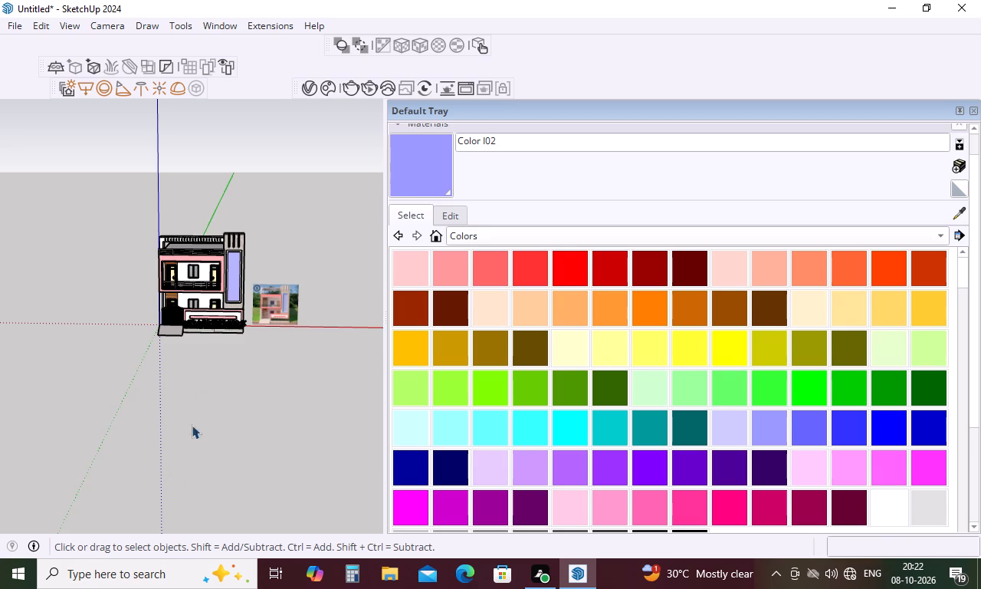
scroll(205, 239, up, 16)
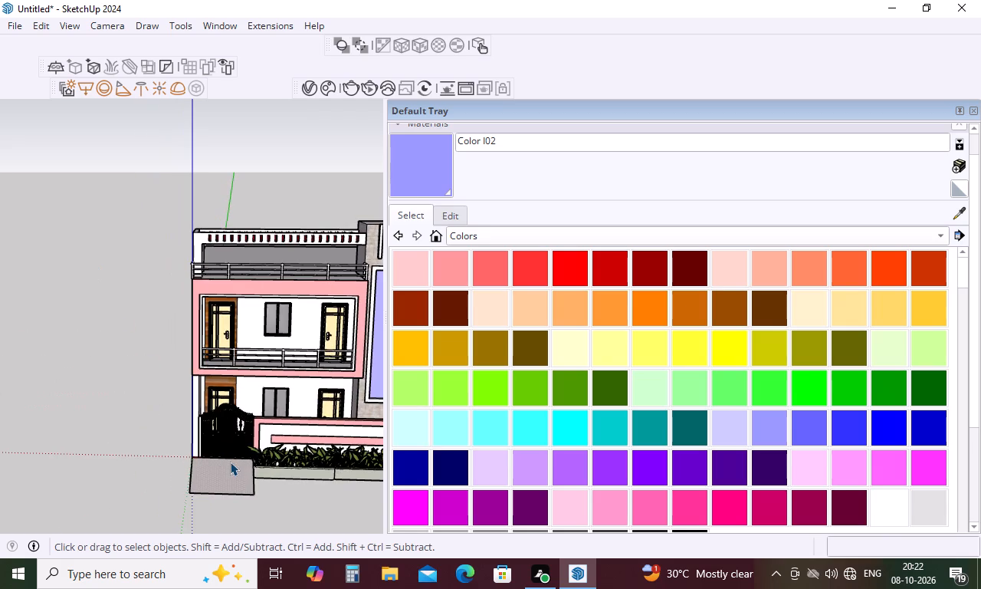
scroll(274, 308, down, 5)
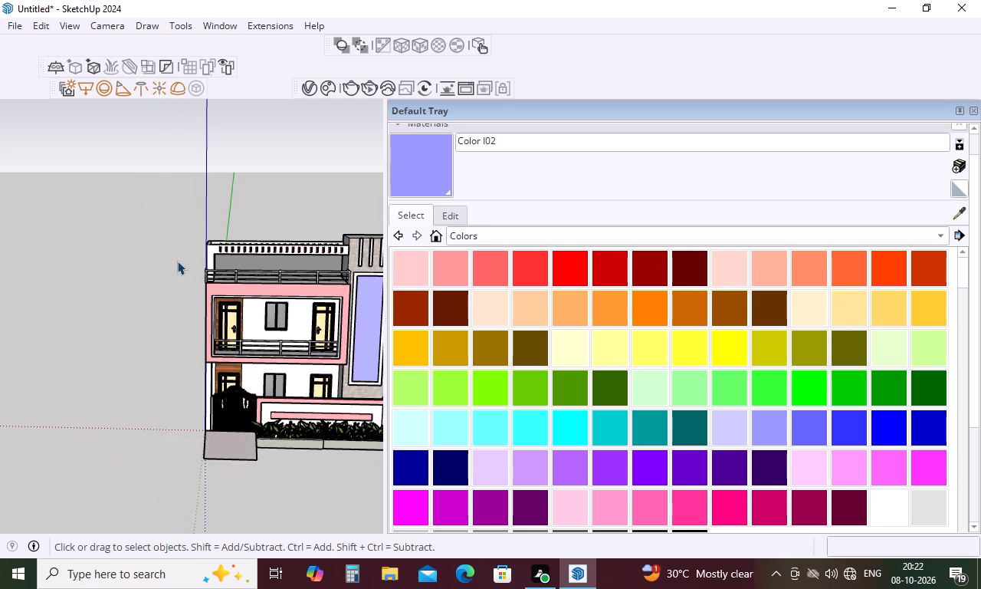
Examine the painted house from several angles against the reference image beside it.
scroll(177, 261, down, 17)
scroll(255, 314, up, 6)
scroll(328, 325, up, 5)
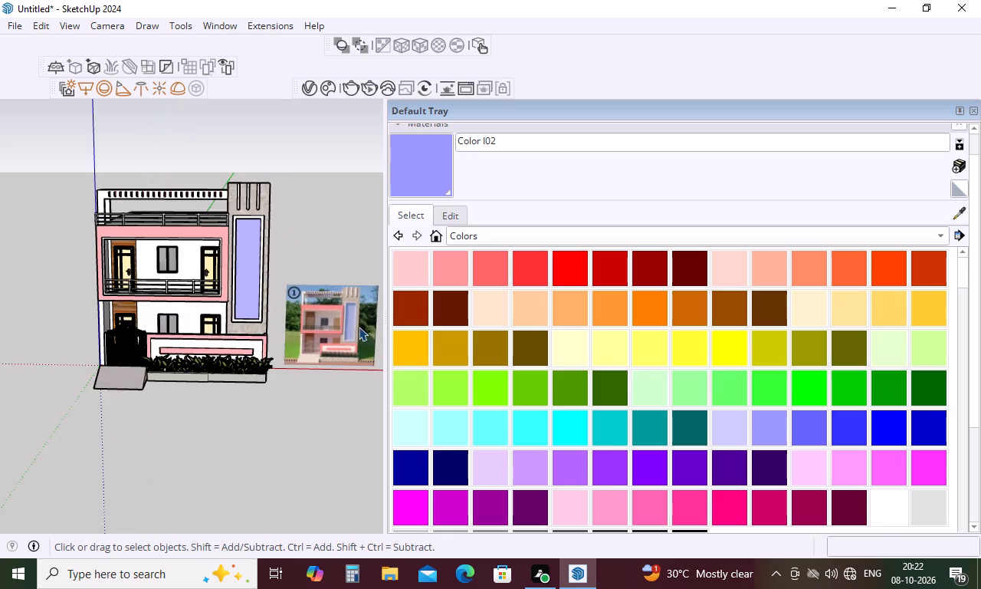
scroll(359, 326, up, 3)
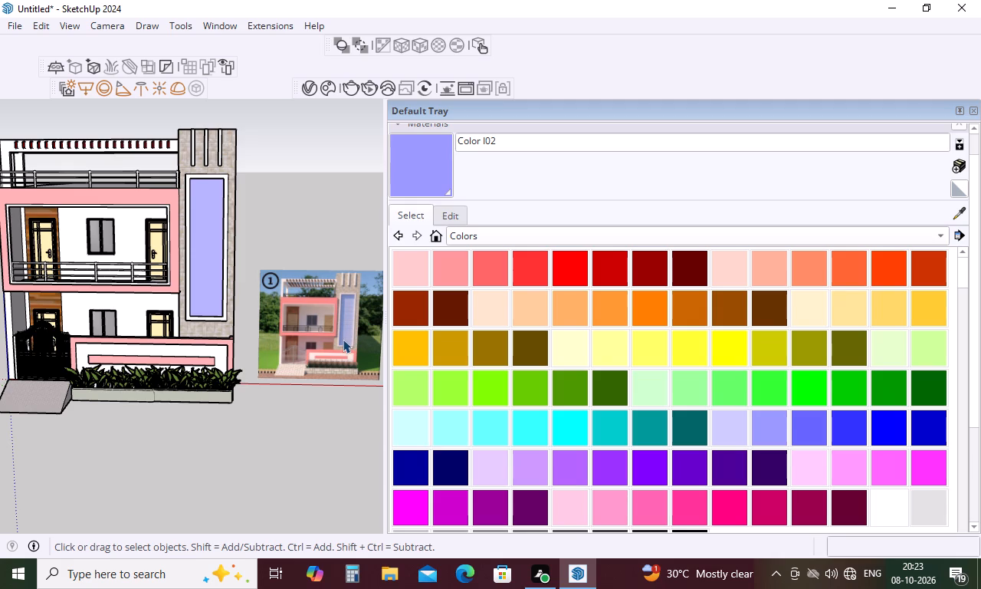
middle_drag(343, 339, 364, 238)
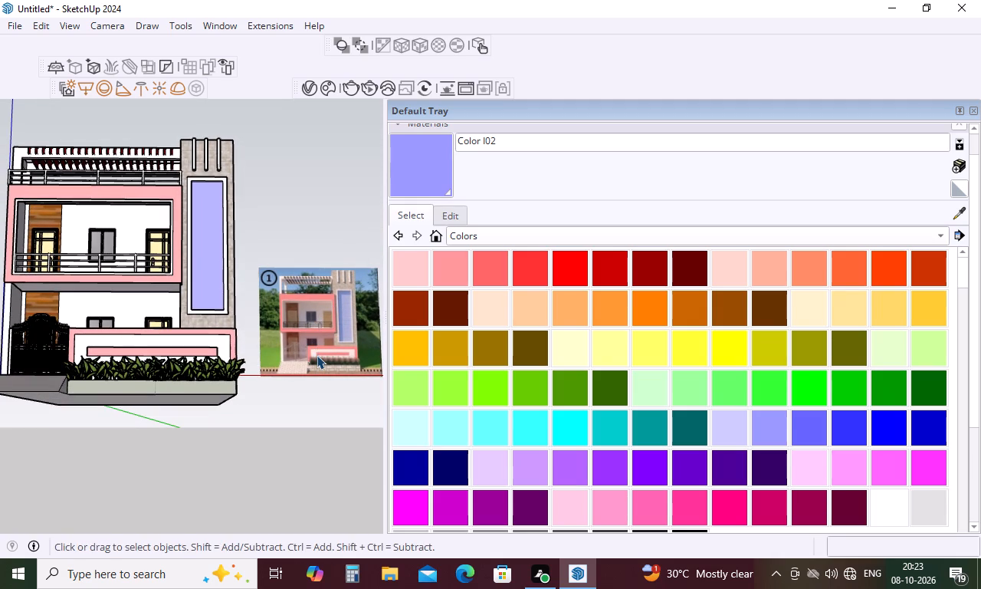
scroll(317, 356, down, 3)
middle_drag(195, 391, 196, 435)
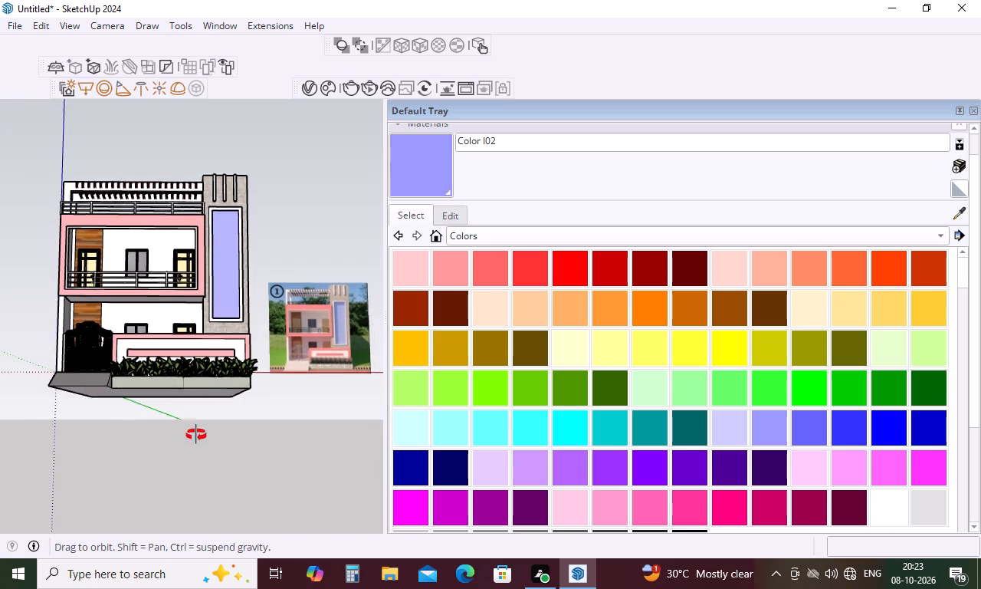
middle_drag(196, 435, 211, 493)
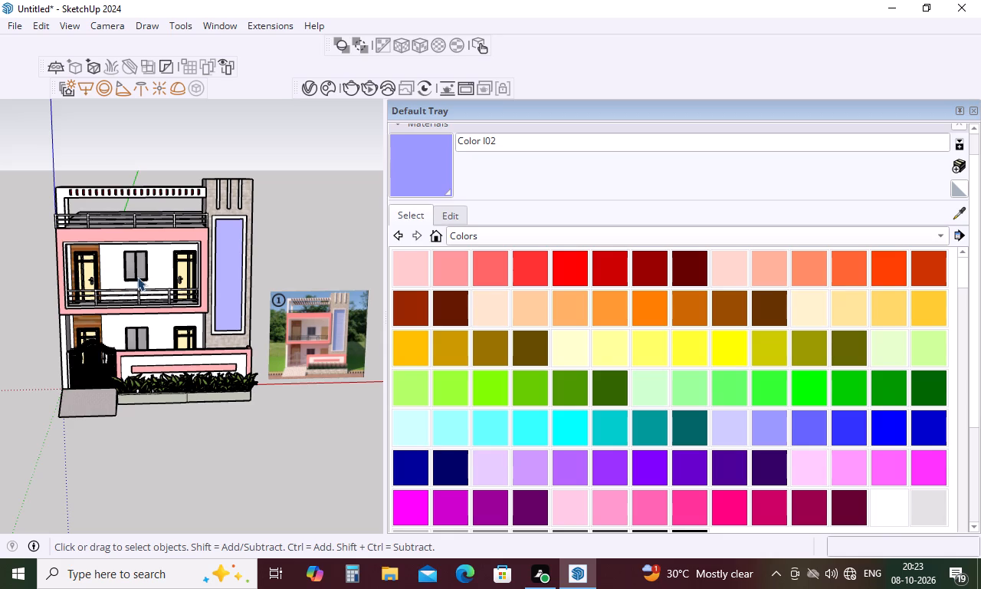
middle_drag(165, 286, 79, 327)
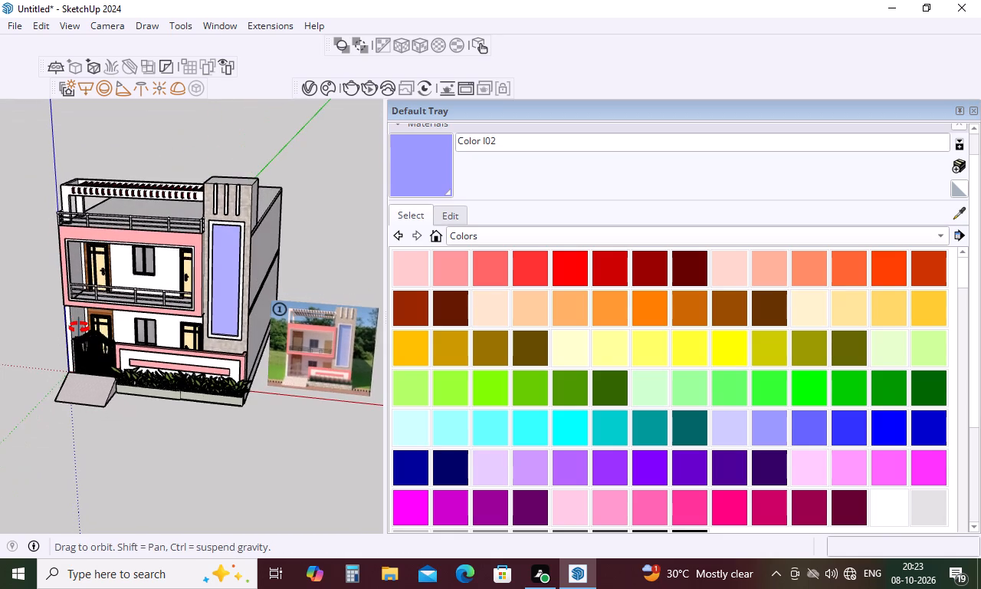
middle_drag(79, 327, 133, 224)
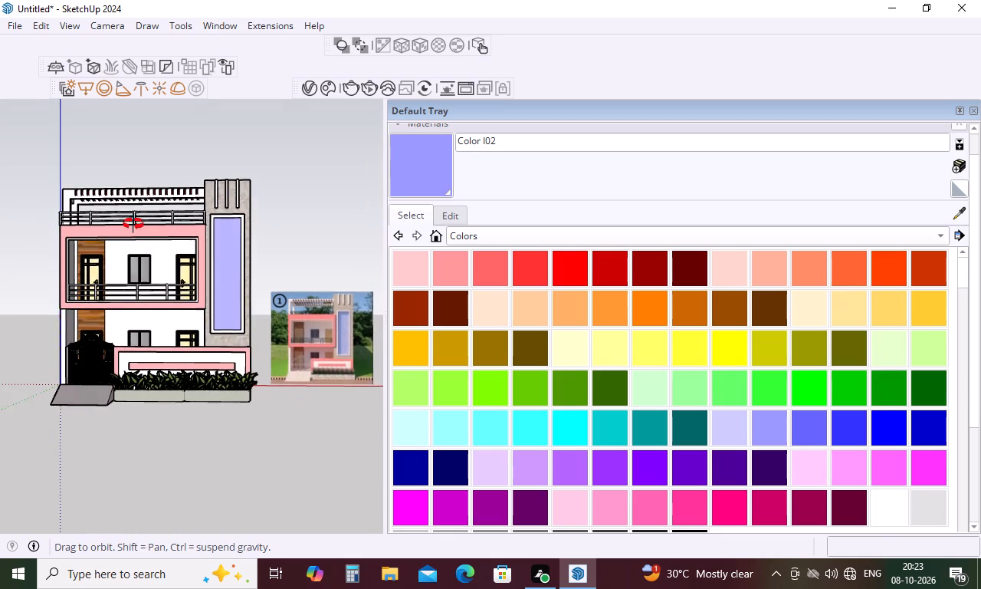
middle_drag(133, 224, 137, 216)
scroll(136, 212, up, 4)
middle_drag(136, 212, 149, 195)
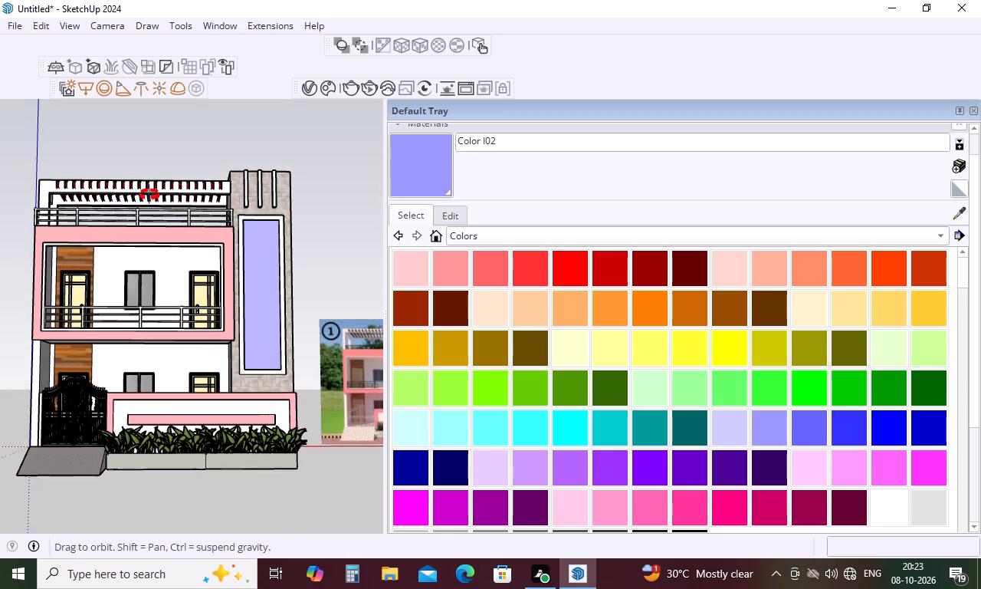
middle_drag(149, 195, 151, 187)
scroll(132, 236, down, 3)
scroll(57, 219, up, 3)
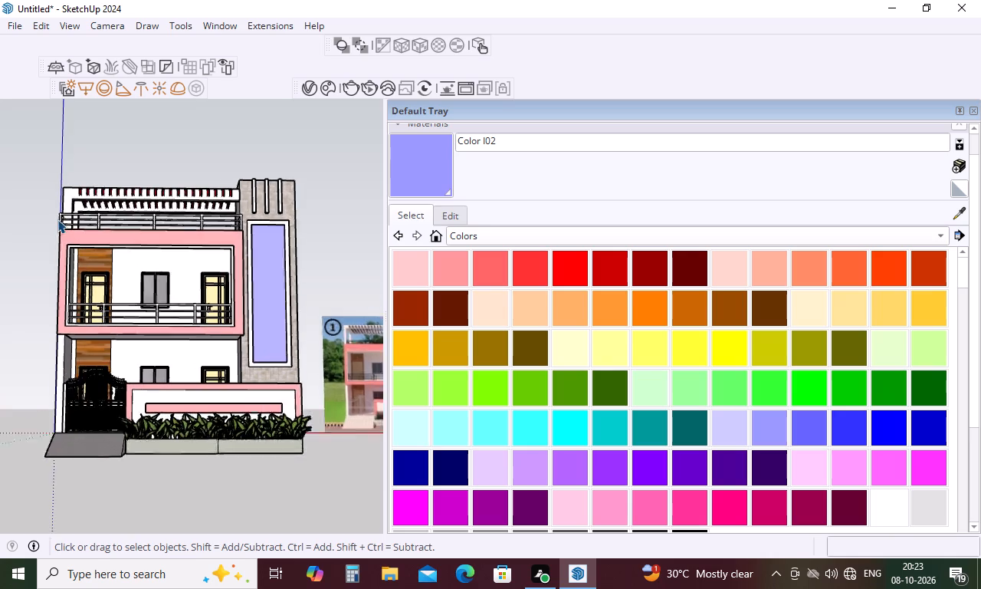
scroll(60, 256, down, 3)
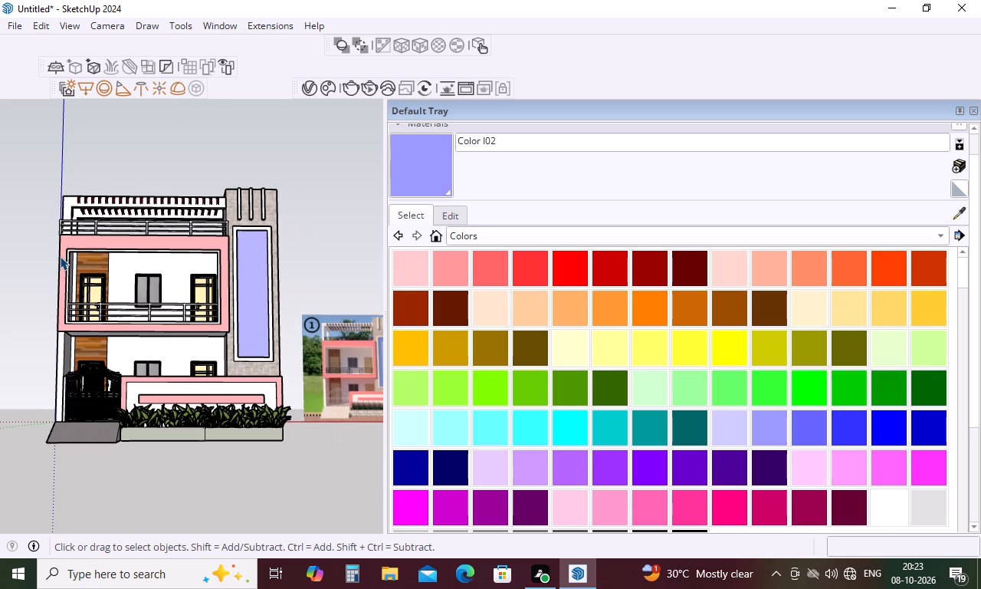
scroll(61, 261, down, 2)
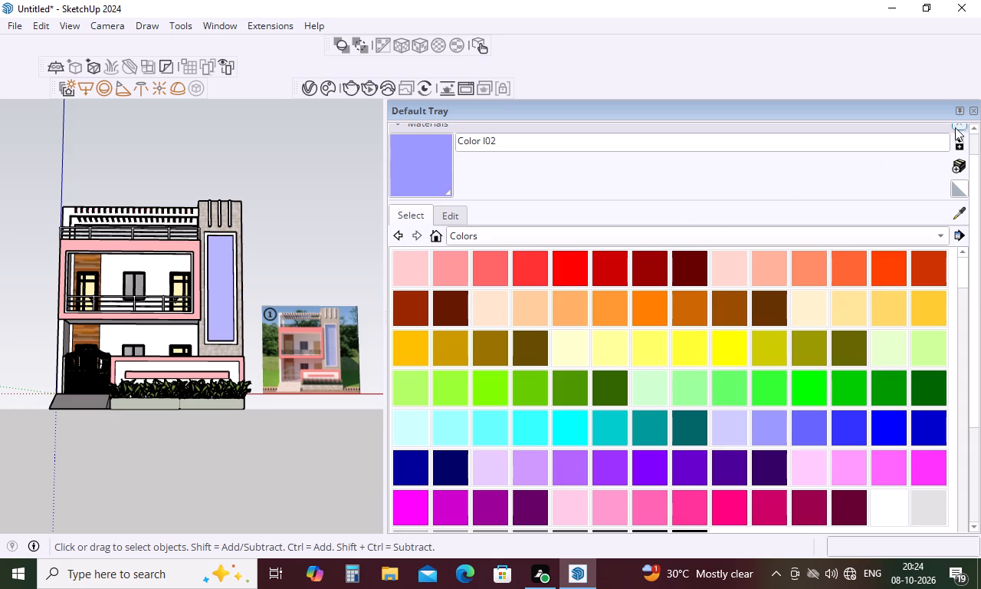
Close the Default Tray to free the whole modelling area.
click(976, 111)
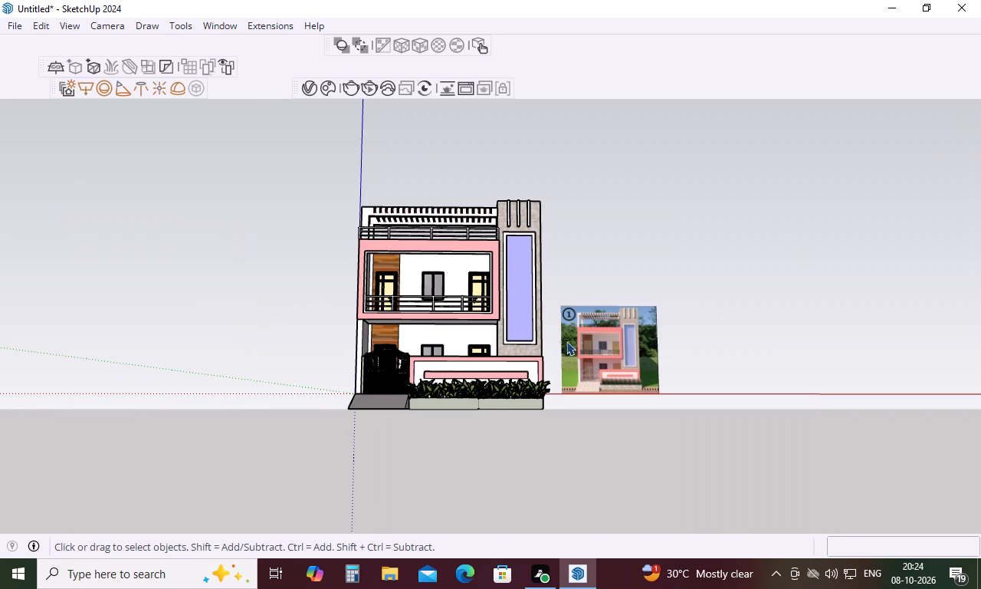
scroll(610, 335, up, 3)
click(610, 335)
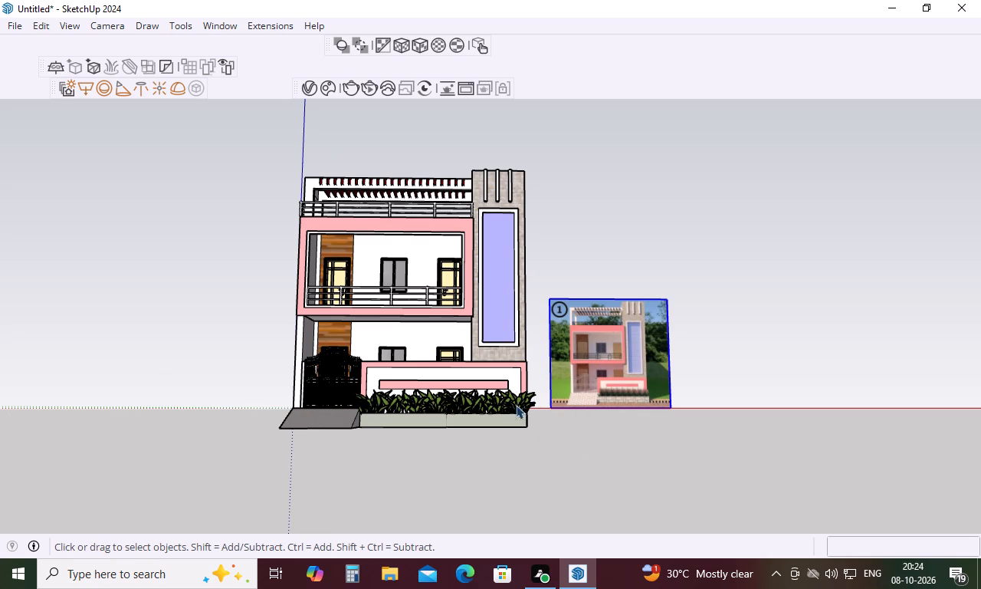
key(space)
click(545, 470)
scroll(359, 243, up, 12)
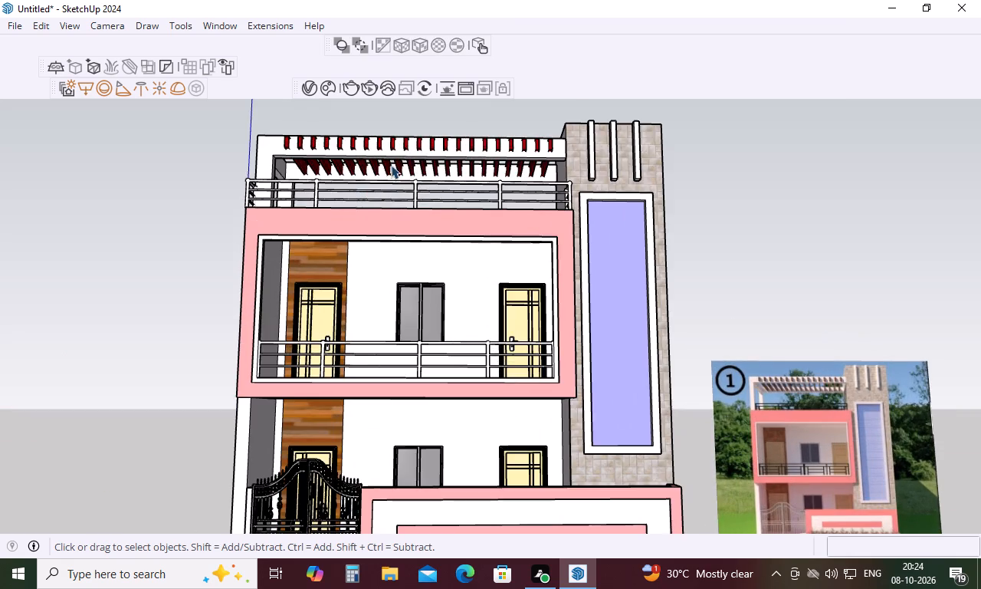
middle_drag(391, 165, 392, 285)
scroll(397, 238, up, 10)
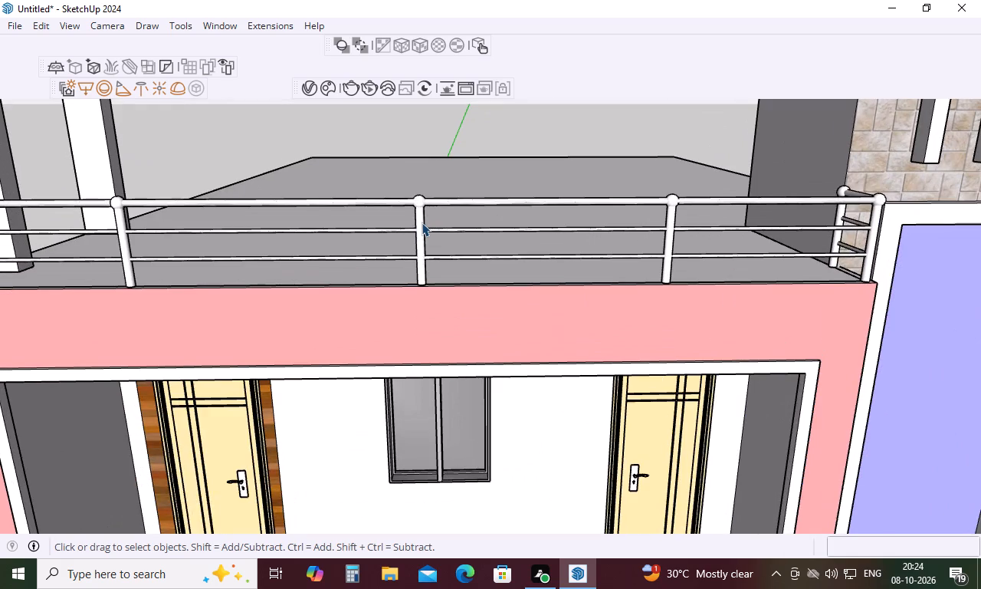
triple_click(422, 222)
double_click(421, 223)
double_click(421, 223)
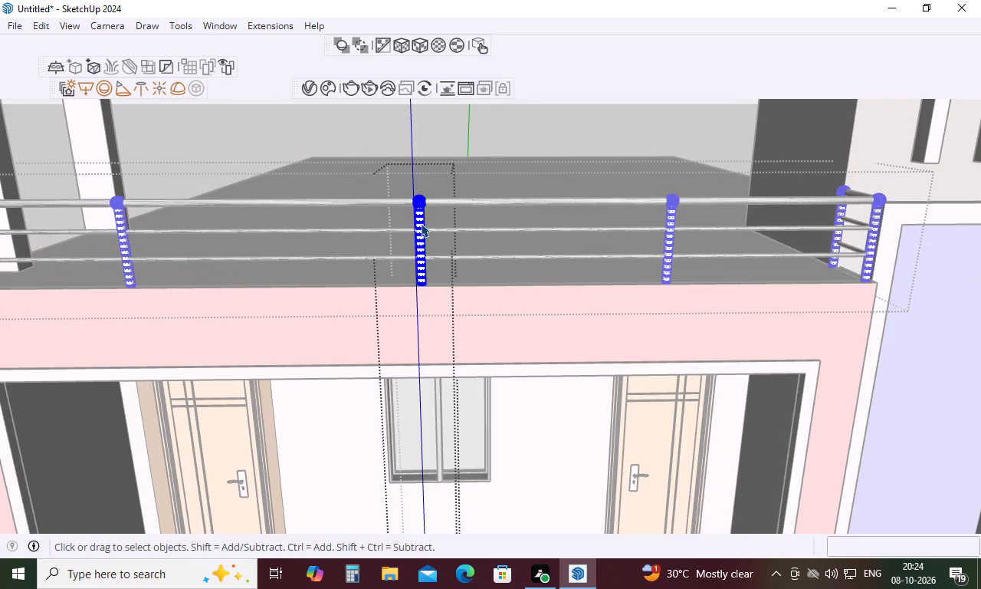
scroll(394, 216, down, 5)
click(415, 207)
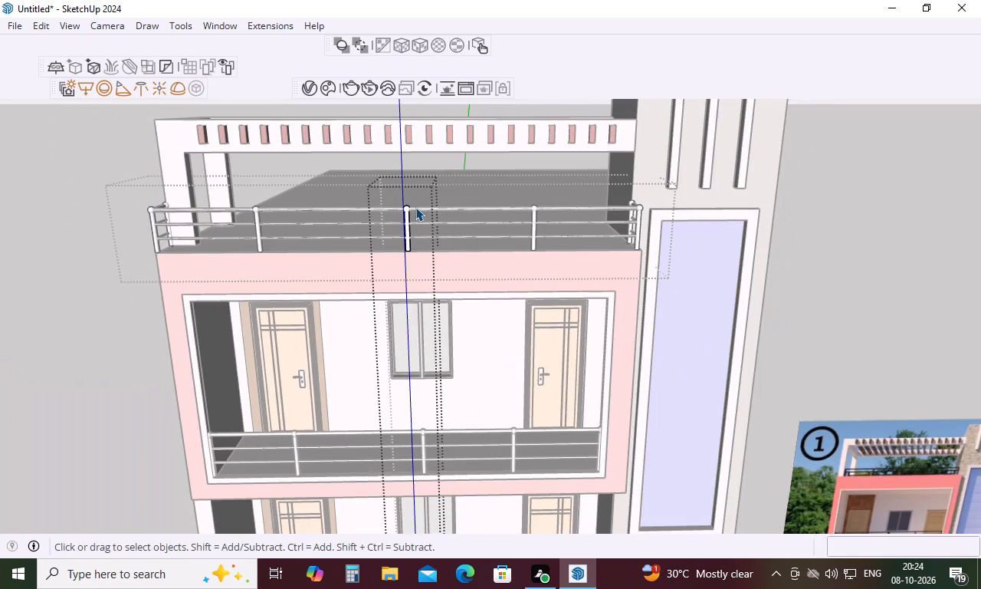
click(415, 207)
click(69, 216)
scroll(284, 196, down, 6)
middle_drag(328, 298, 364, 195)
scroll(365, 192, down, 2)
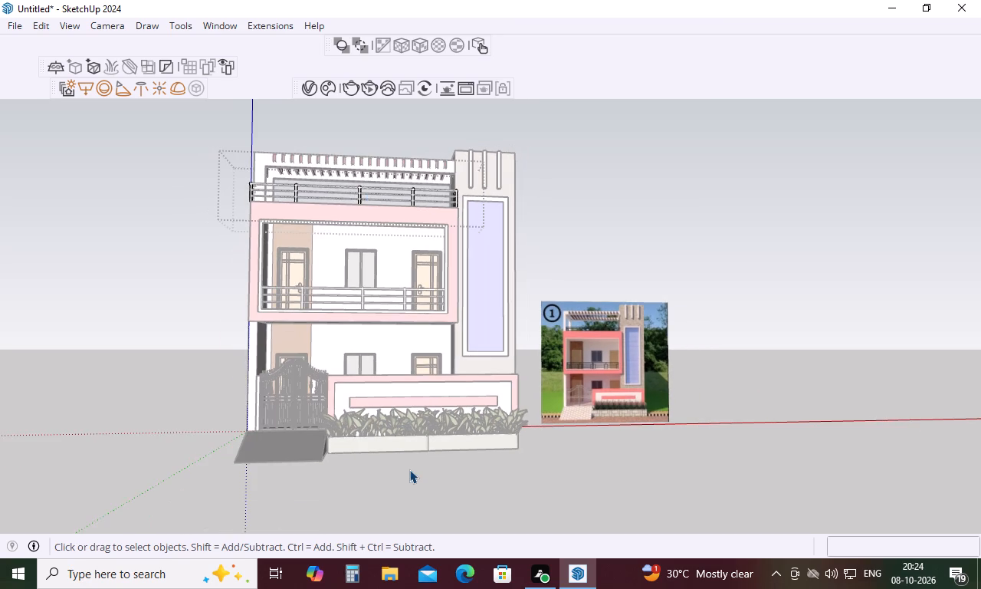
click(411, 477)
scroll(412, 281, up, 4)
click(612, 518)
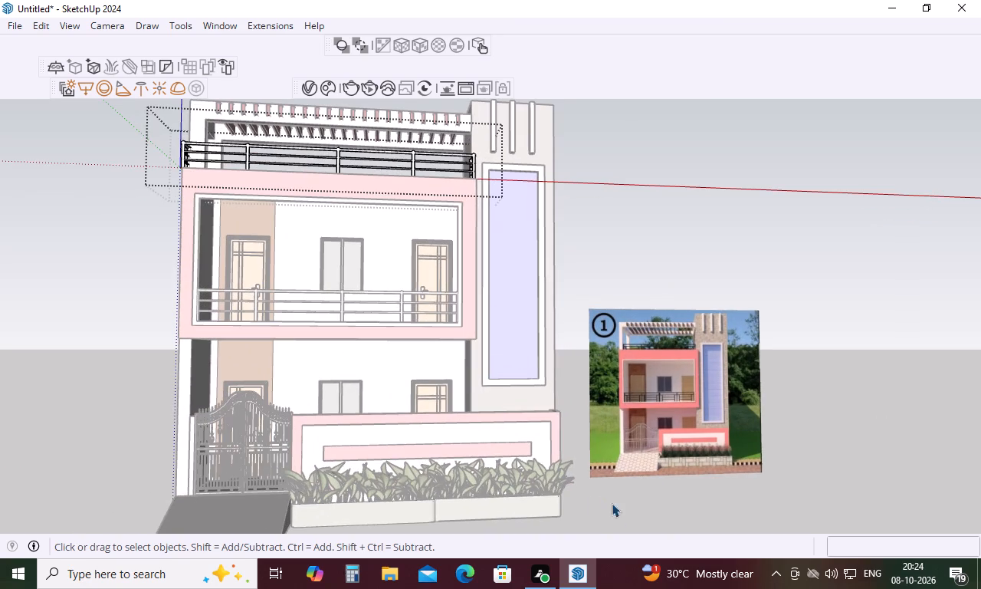
Delete the reference image standing beside the house.
click(639, 417)
key(Delete)
Save the model in the Documents folder as a SketchUp model named iiii.
scroll(523, 393, down, 4)
middle_drag(522, 389, 517, 390)
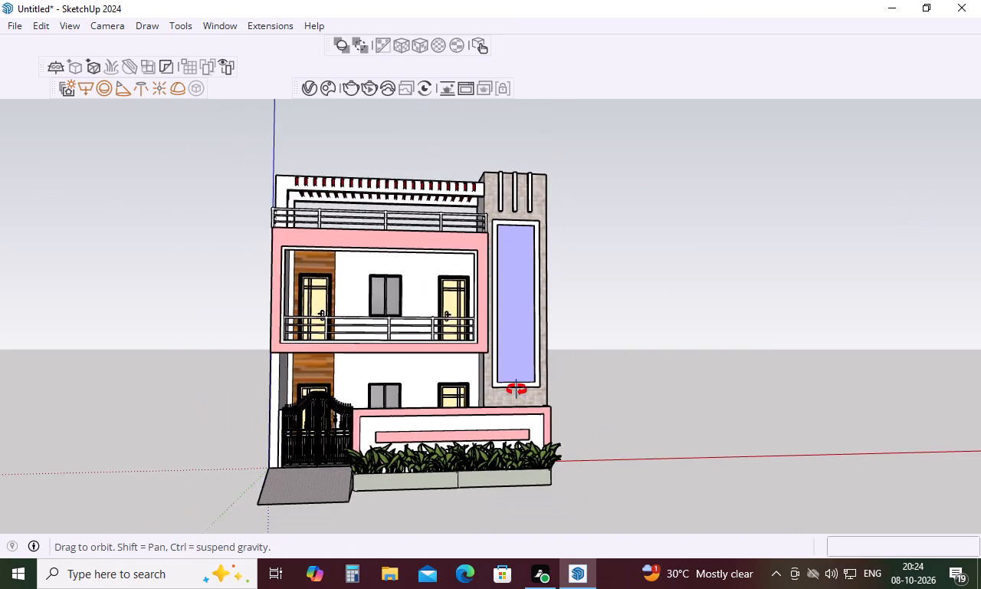
middle_drag(517, 390, 495, 393)
key(ctrl+s)
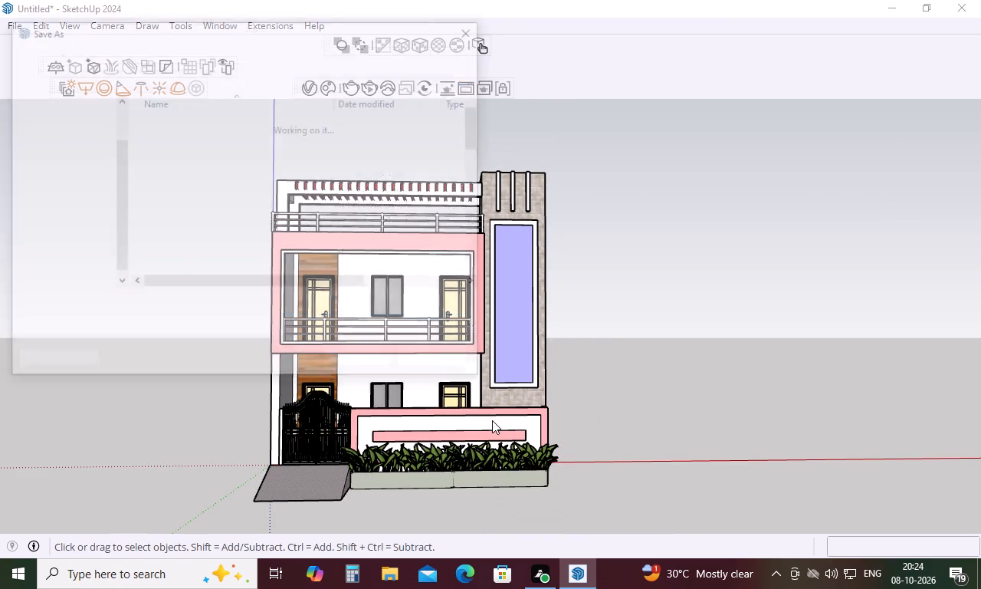
key(BackSpace)
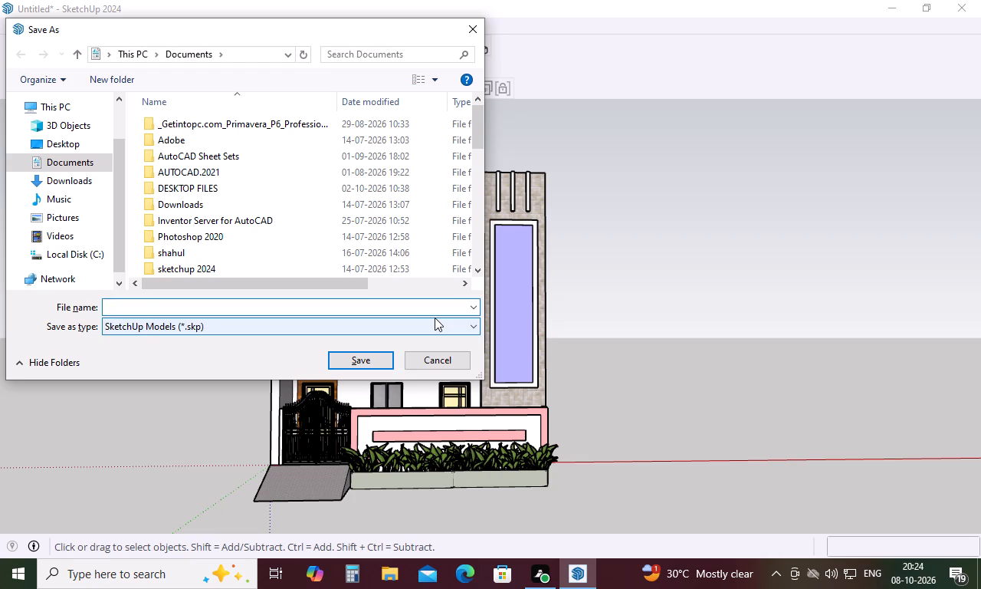
text(hhhh)
key(BackSpace)
key(BackSpace)
key(BackSpace)
key(BackSpace)
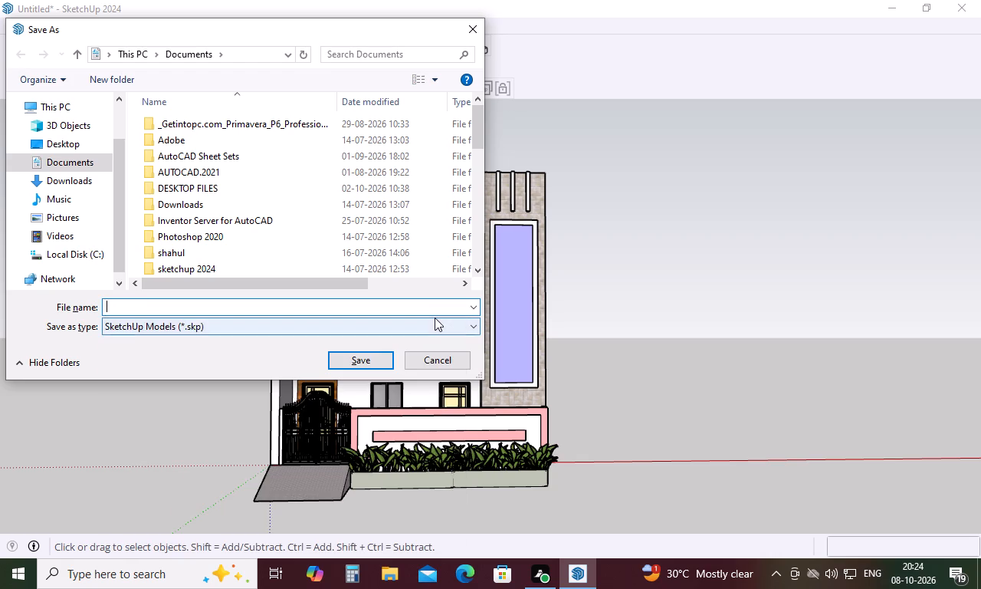
text(iiii)
click(355, 356)
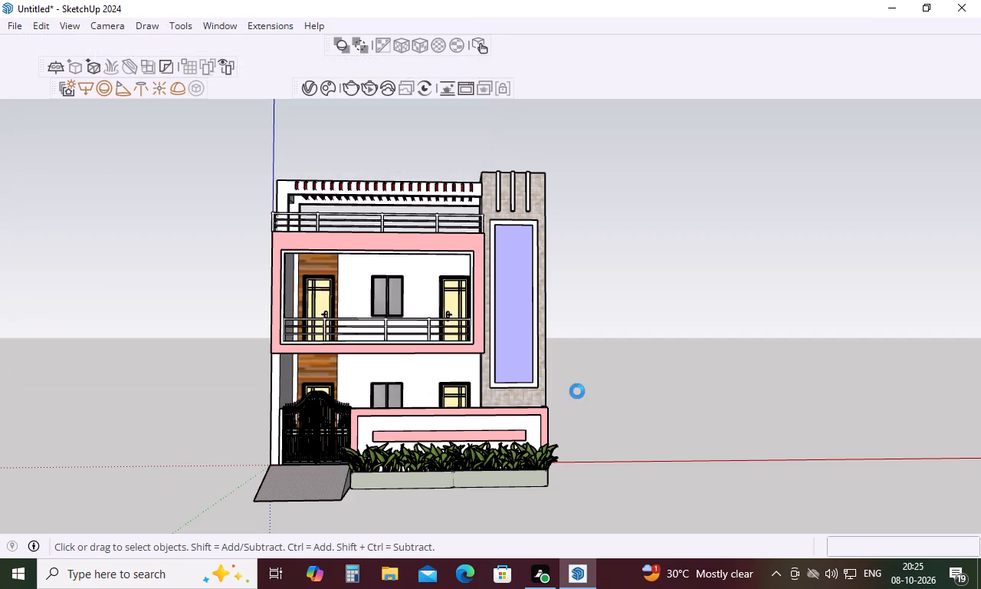
Frame the front of the house, check its current view in the print preview at different zoom levels, and close the preview.
middle_drag(576, 373, 573, 351)
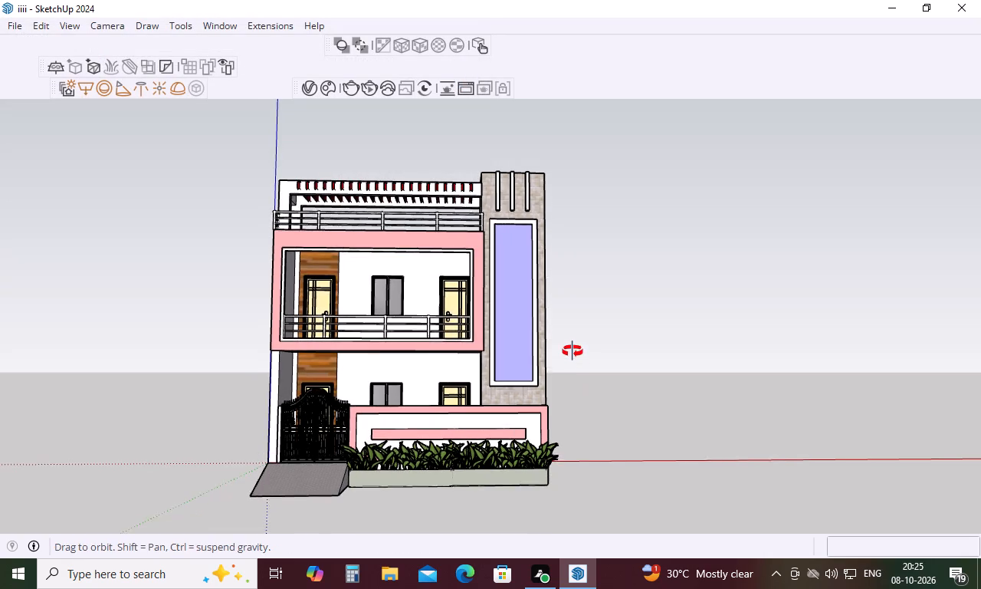
middle_drag(573, 351, 571, 344)
scroll(386, 186, up, 3)
scroll(386, 186, down, 3)
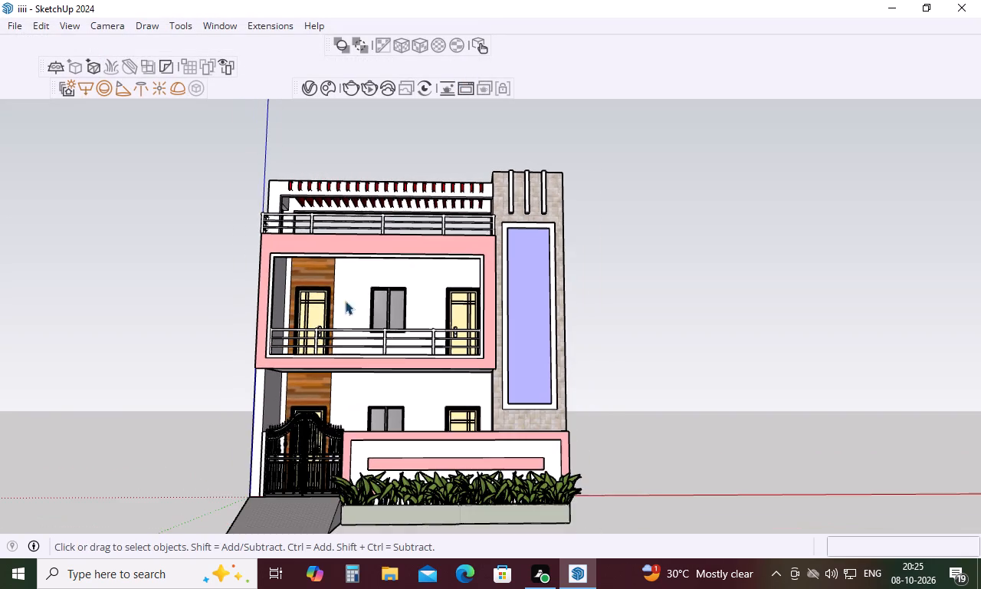
scroll(295, 379, down, 2)
scroll(267, 414, up, 1)
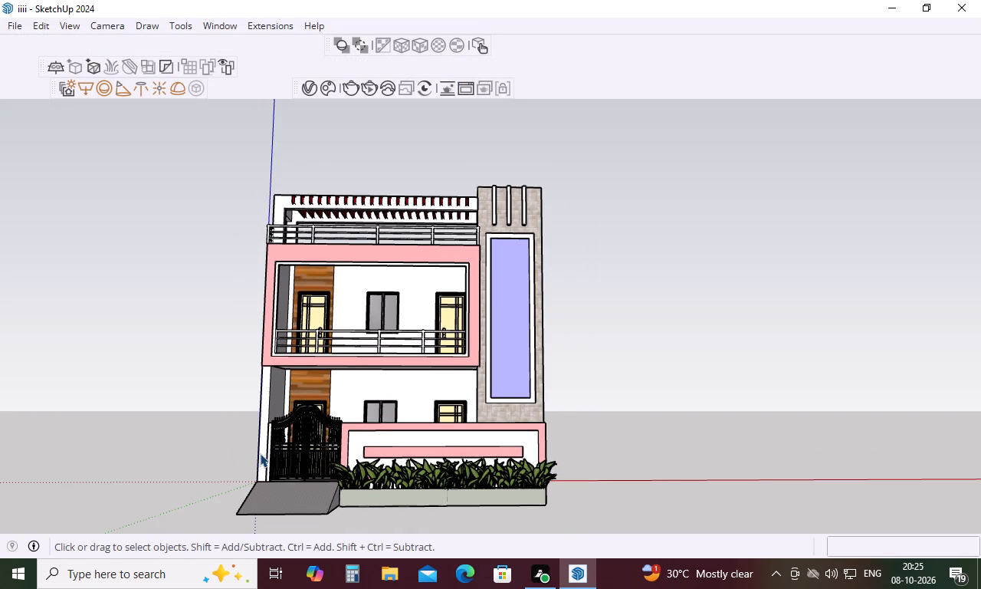
key(ctrl+p)
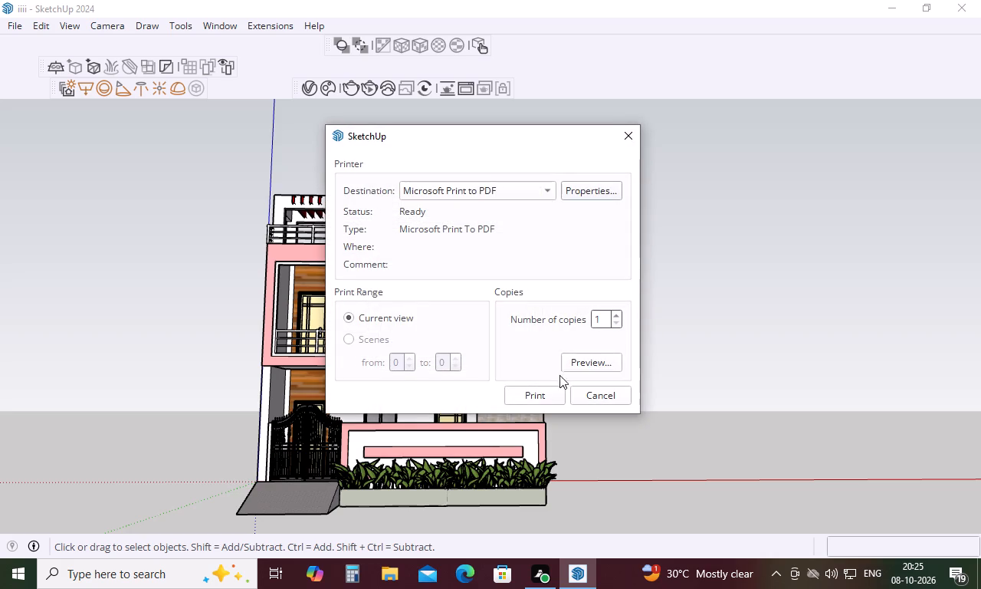
click(591, 356)
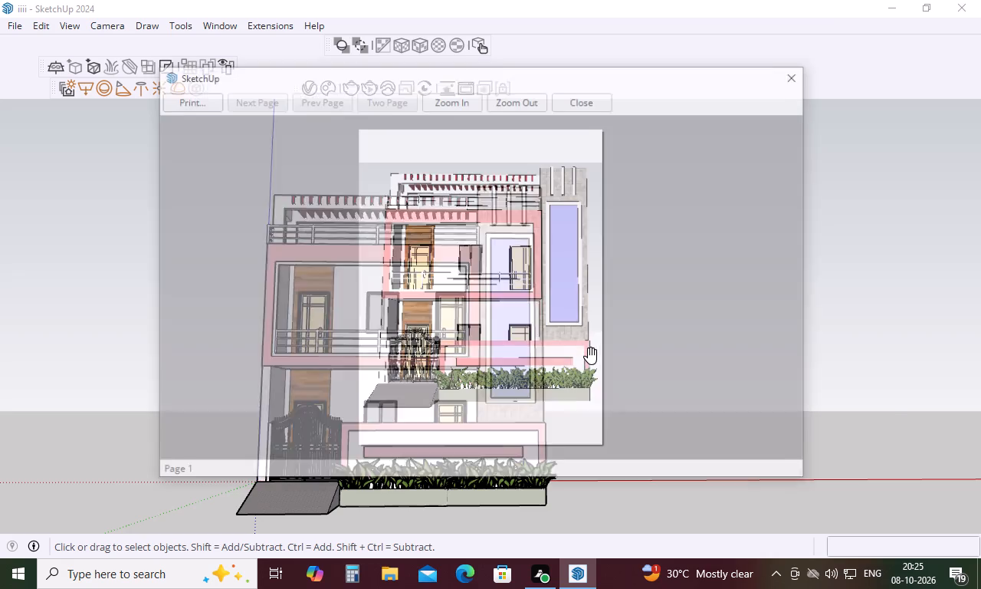
scroll(513, 327, up, 14)
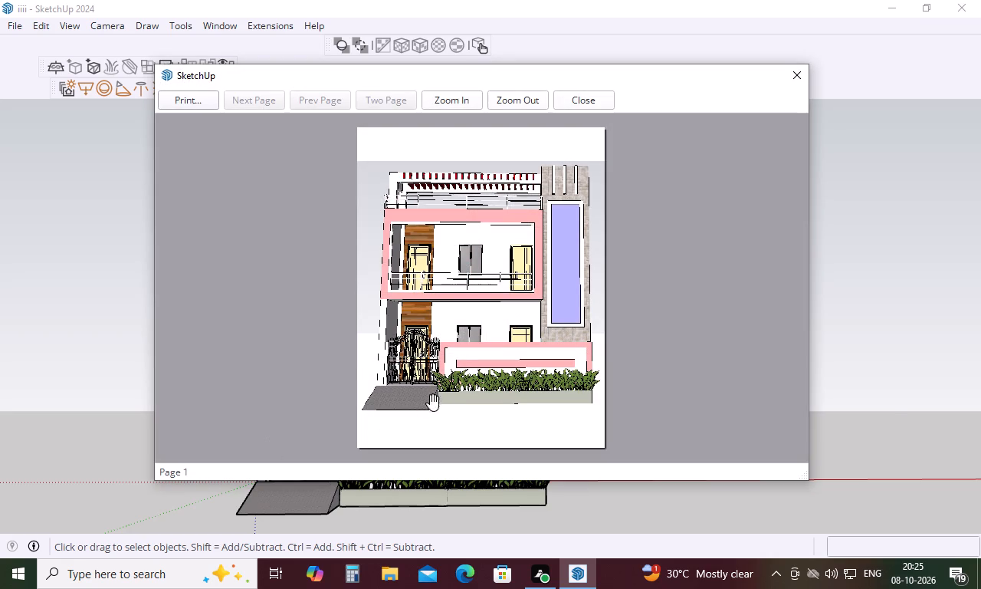
scroll(433, 403, up, 20)
scroll(433, 403, up, 11)
scroll(430, 341, up, 1)
middle_drag(430, 341, 428, 341)
middle_drag(428, 341, 419, 393)
triple_click(461, 92)
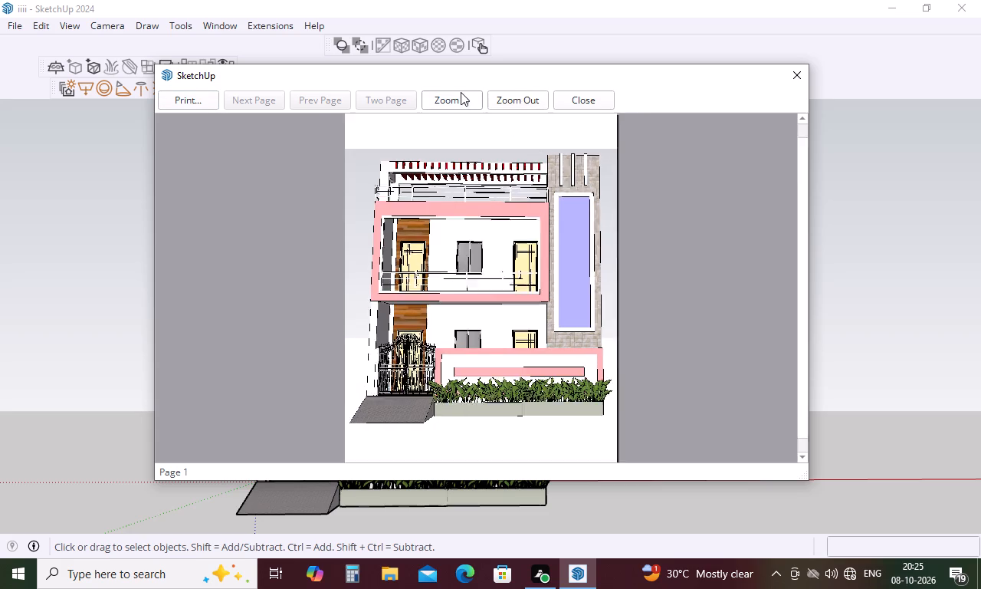
double_click(461, 92)
triple_click(517, 103)
click(517, 103)
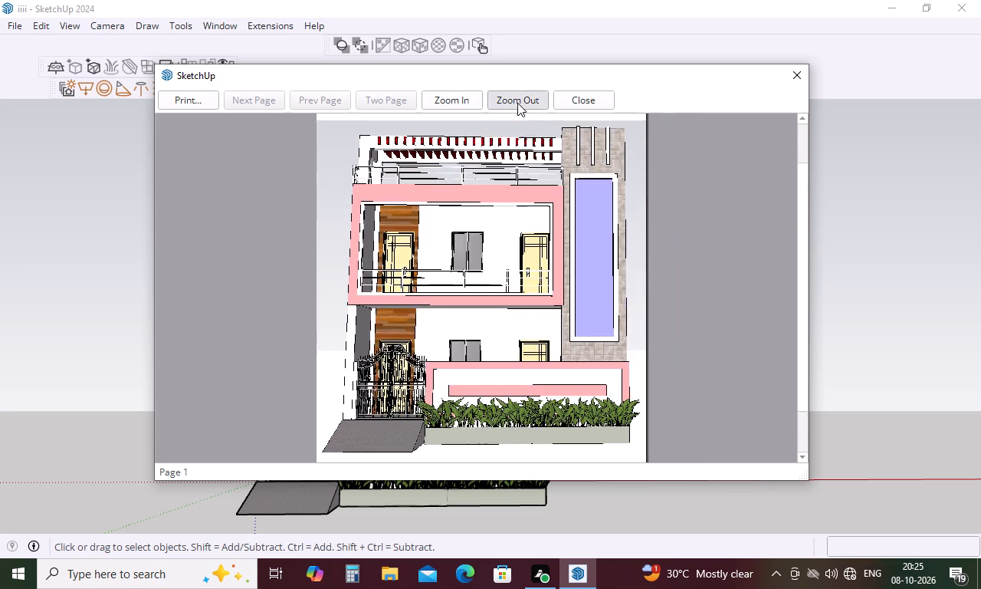
click(792, 82)
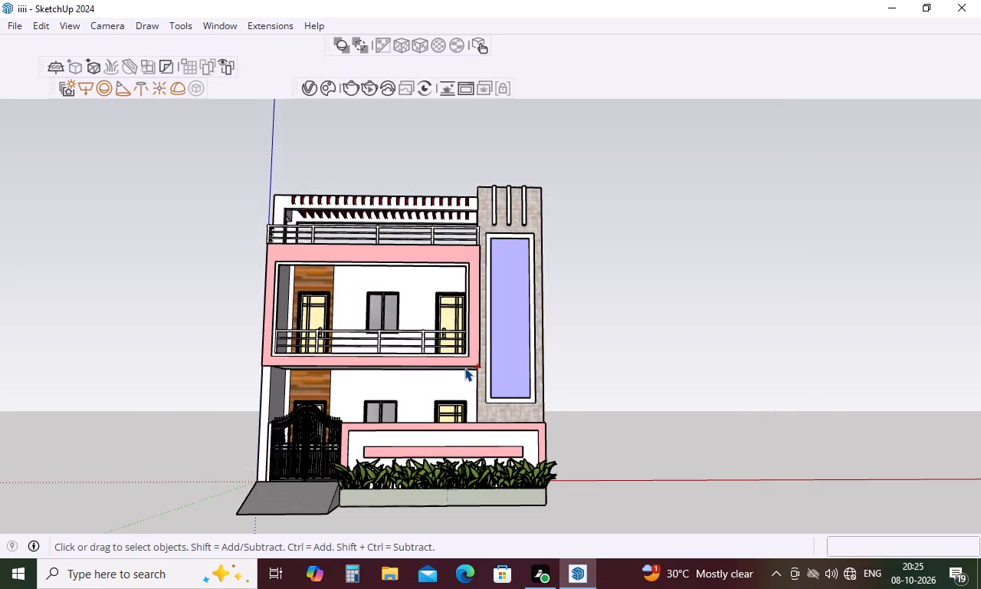
Print the current view with Microsoft Print to PDF, saving it as iiii in the Documents folder.
key(ctrl+p)
click(522, 390)
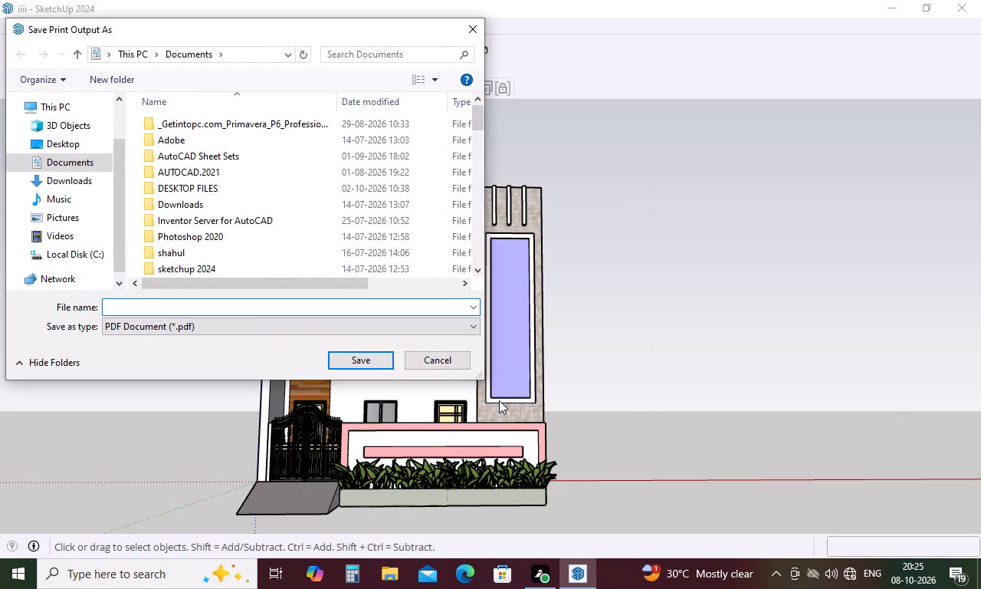
text(iiii)
click(363, 360)
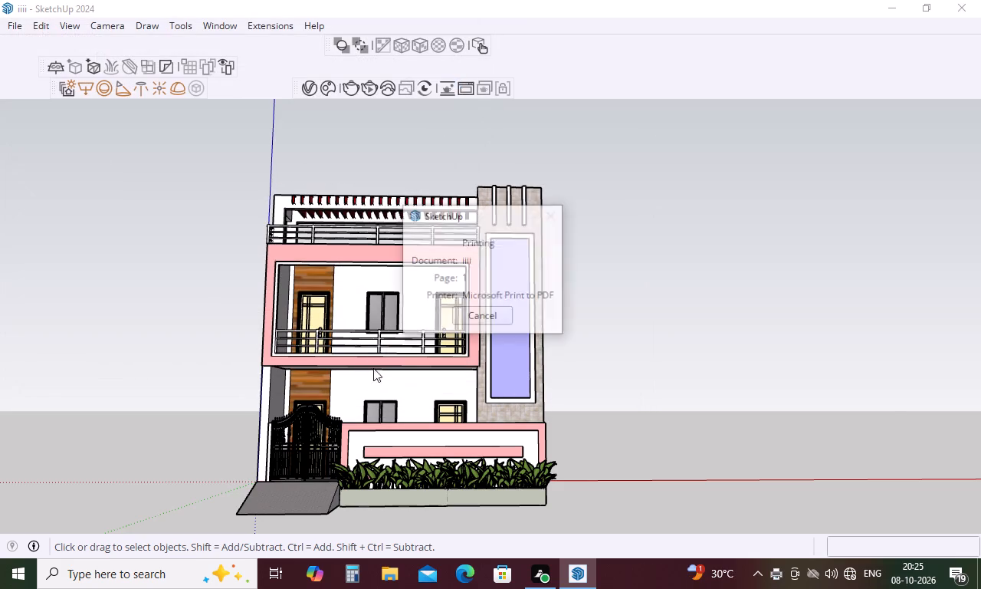